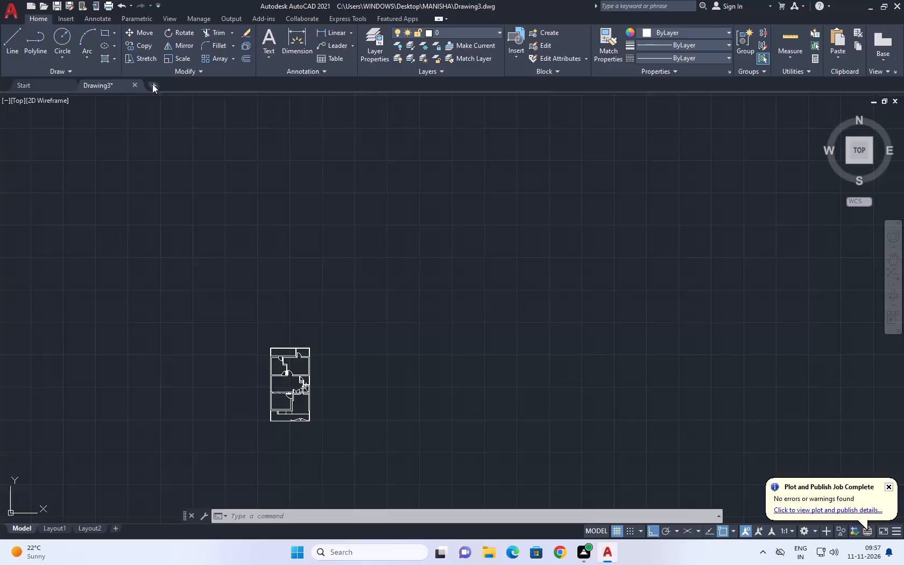
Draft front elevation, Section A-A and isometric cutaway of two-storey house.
Close Drawing3 and save its changes.
{"action": "left_click", "coordinate": [135, 83]}
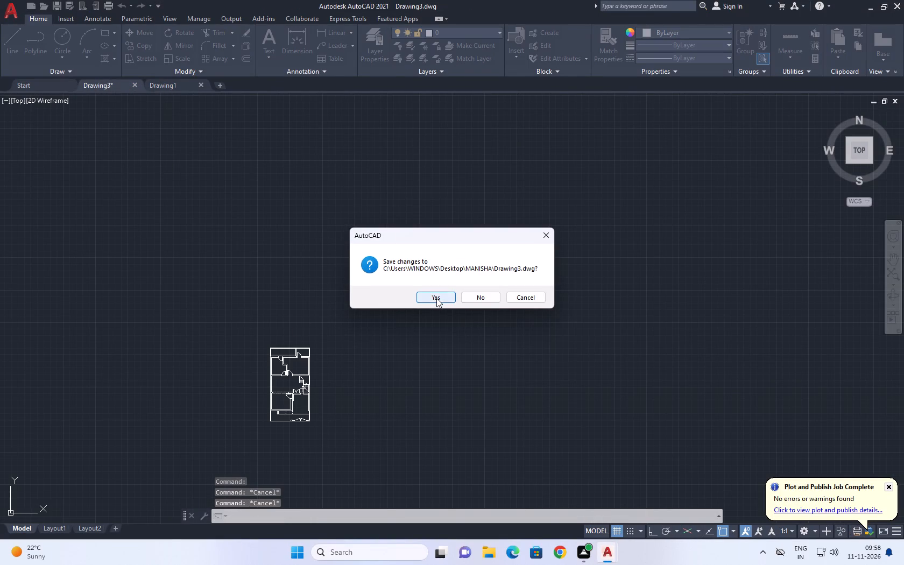
{"action": "left_click", "coordinate": [437, 298]}
Save the blank Drawing1 under the name "BUILDING OF 3D" in the MANISHA folder.
{"action": "middle_click_drag", "start_coordinate": [308, 239], "coordinate": [303, 245]}
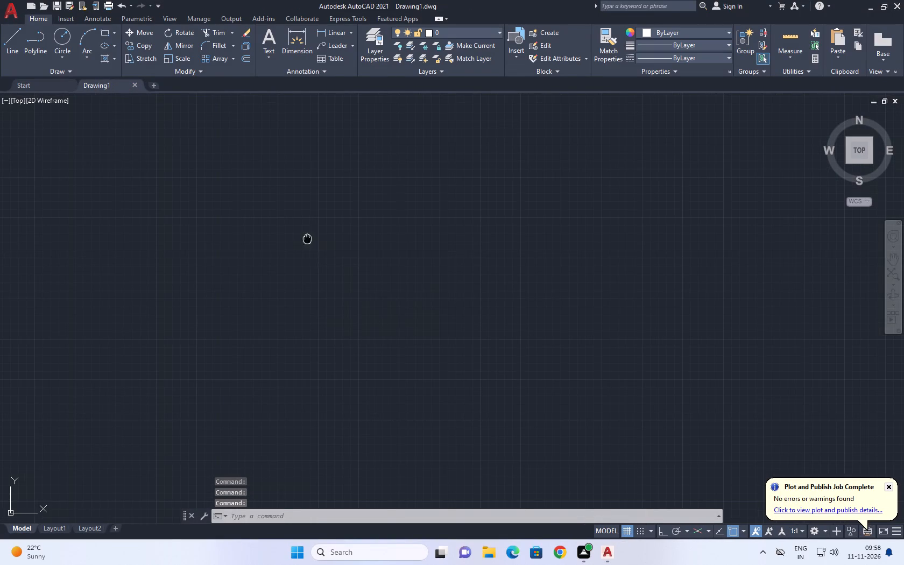
{"action": "middle_click_drag", "start_coordinate": [303, 245], "coordinate": [187, 422]}
{"action": "left_click", "coordinate": [1, 13]}
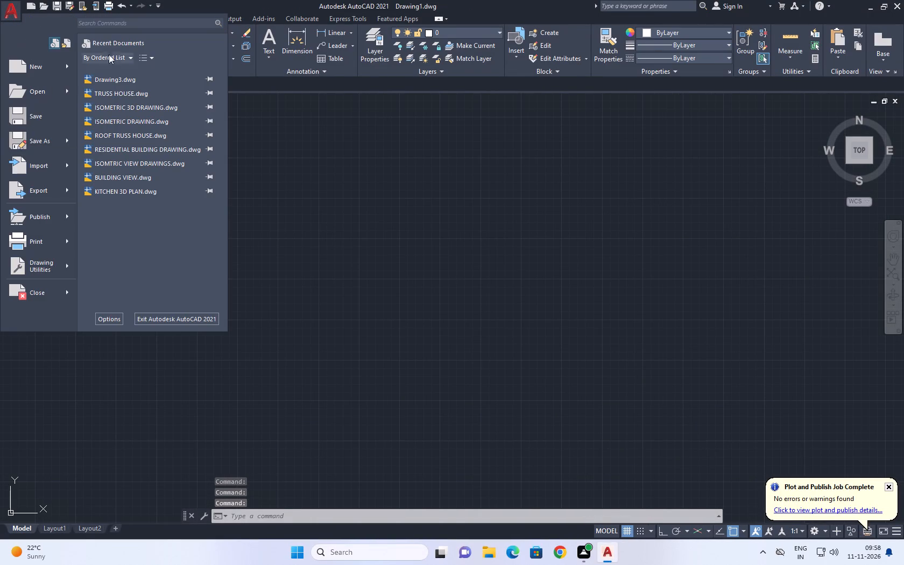
{"action": "left_click", "coordinate": [46, 142]}
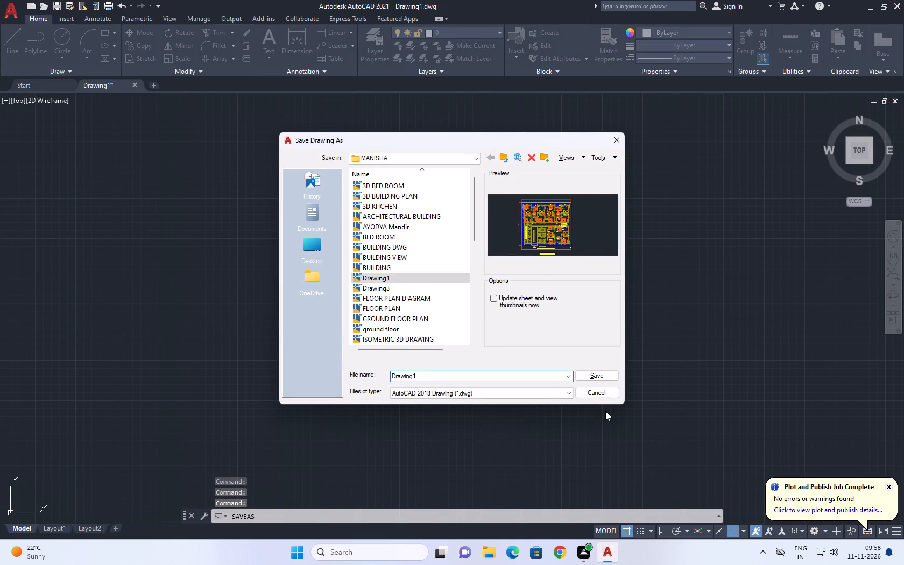
{"action": "left_click", "coordinate": [456, 376]}
{"action": "left_click", "coordinate": [455, 376]}
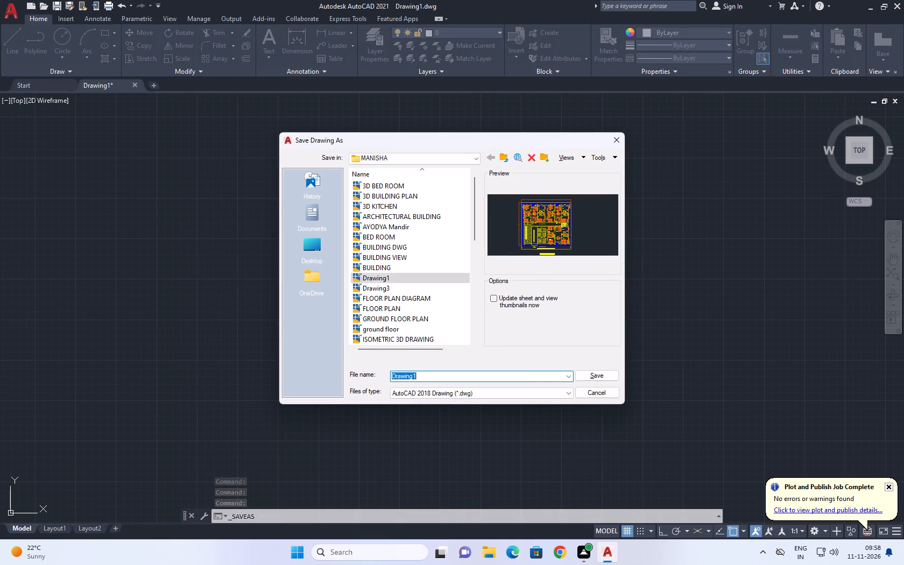
{"action": "type", "text": "BUILDING OF"}
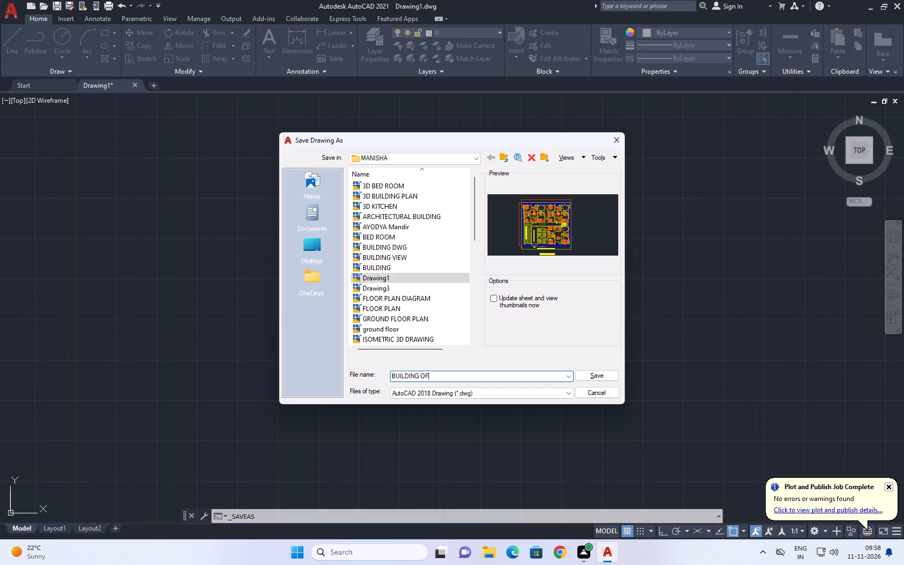
{"action": "key", "text": "space"}
{"action": "type", "text": "3D"}
{"action": "left_click", "coordinate": [610, 376]}
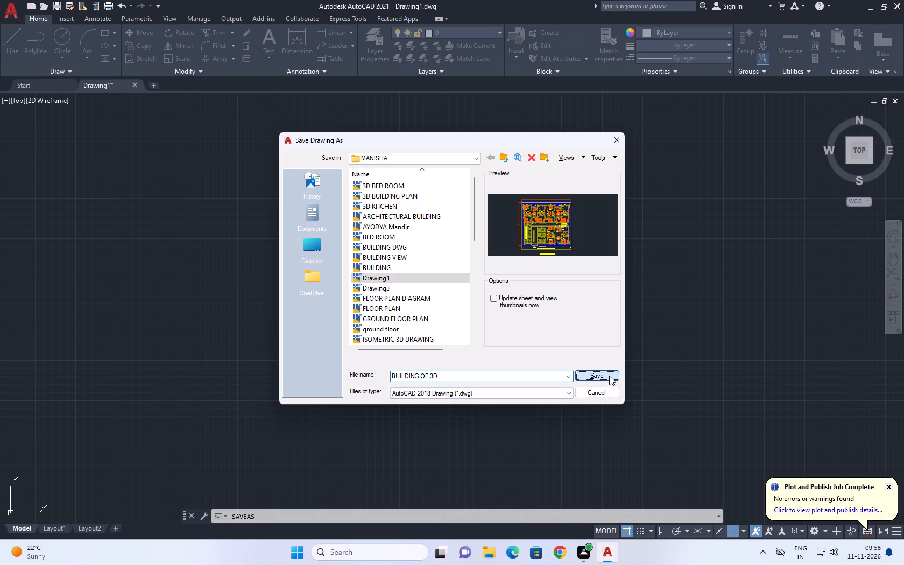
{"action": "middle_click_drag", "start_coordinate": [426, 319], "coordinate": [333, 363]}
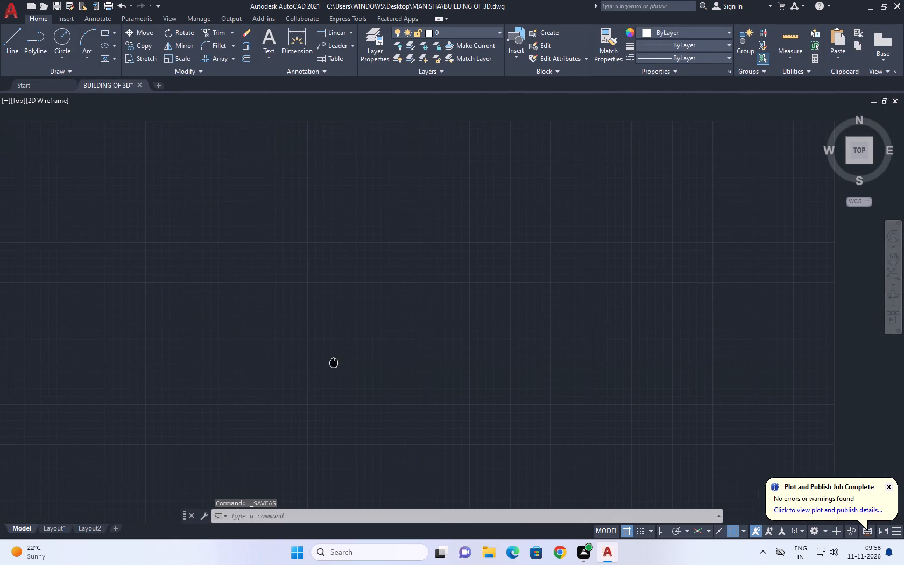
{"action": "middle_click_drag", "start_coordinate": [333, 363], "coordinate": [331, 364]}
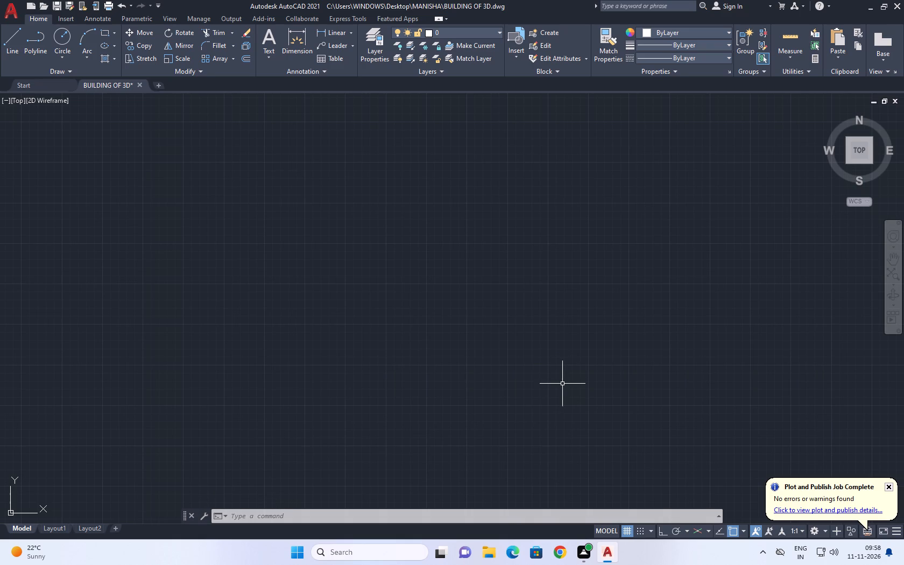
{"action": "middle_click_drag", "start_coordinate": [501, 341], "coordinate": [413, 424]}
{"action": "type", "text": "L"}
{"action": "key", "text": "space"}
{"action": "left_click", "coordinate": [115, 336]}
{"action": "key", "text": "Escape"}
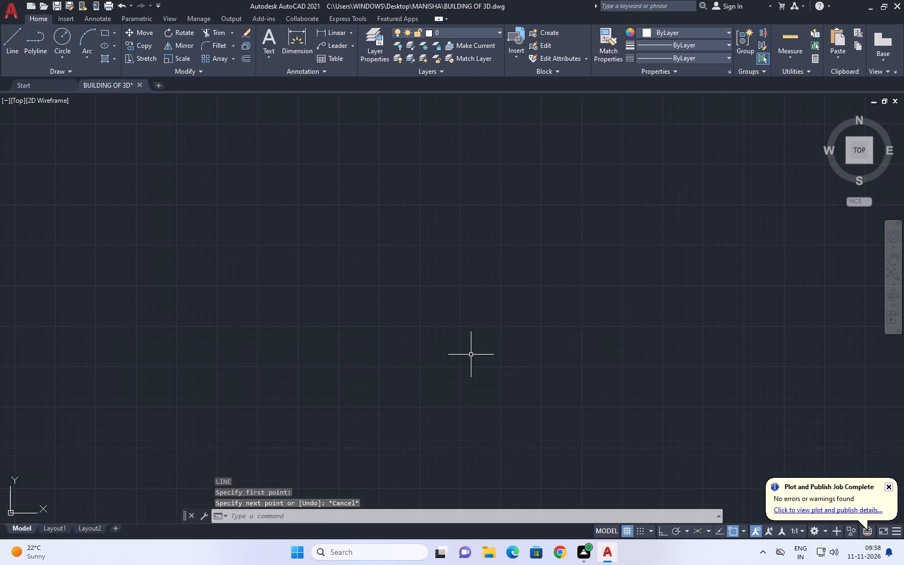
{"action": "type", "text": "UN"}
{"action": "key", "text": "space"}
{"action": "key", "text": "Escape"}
Review the Open and Save options and apply them as they are.
{"action": "type", "text": "OP"}
{"action": "key", "text": "space"}
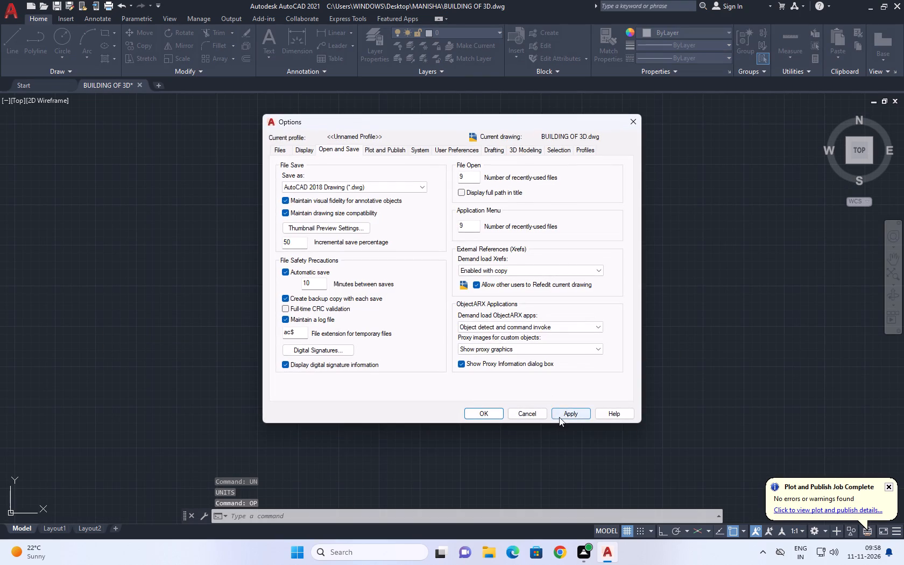
{"action": "left_click", "coordinate": [563, 413]}
{"action": "left_click", "coordinate": [489, 408]}
Configure the drawing units with a decimal length precision of 0.0 and an insertion scale in meters.
{"action": "middle_click_drag", "start_coordinate": [463, 347], "coordinate": [441, 365]}
{"action": "scroll", "coordinate": [458, 350], "scroll_direction": "down", "scroll_amount": 1}
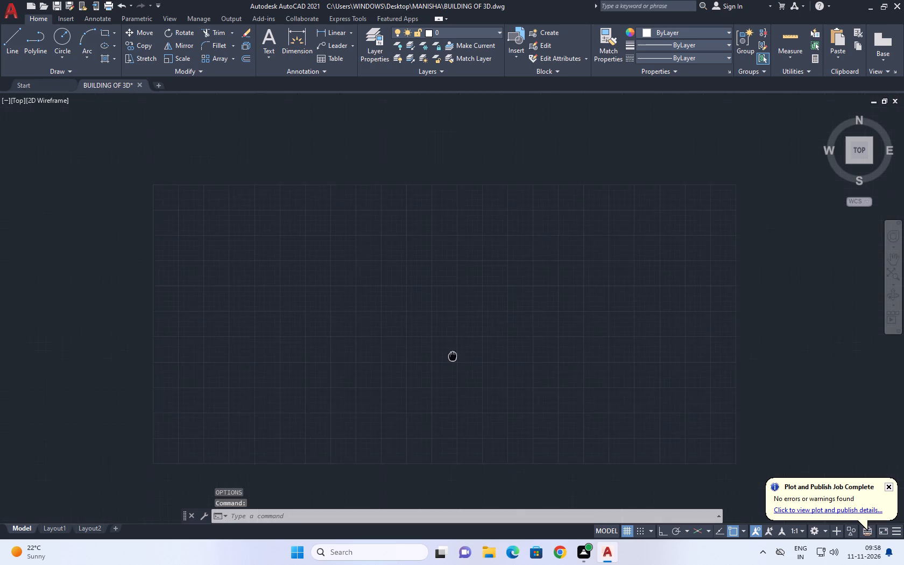
{"action": "middle_click_drag", "start_coordinate": [441, 365], "coordinate": [430, 373]}
{"action": "type", "text": "UN"}
{"action": "key", "text": "space"}
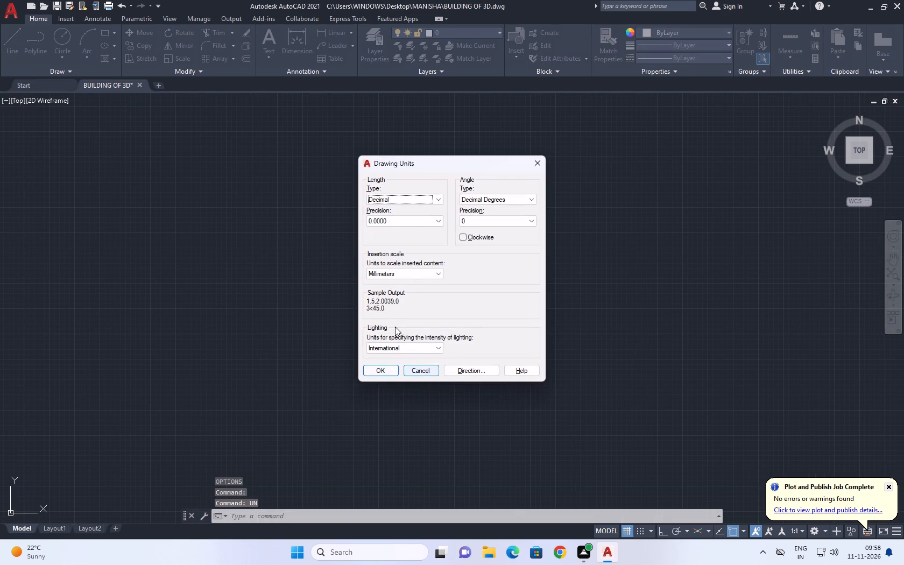
{"action": "left_click", "coordinate": [392, 215]}
{"action": "left_click", "coordinate": [399, 221]}
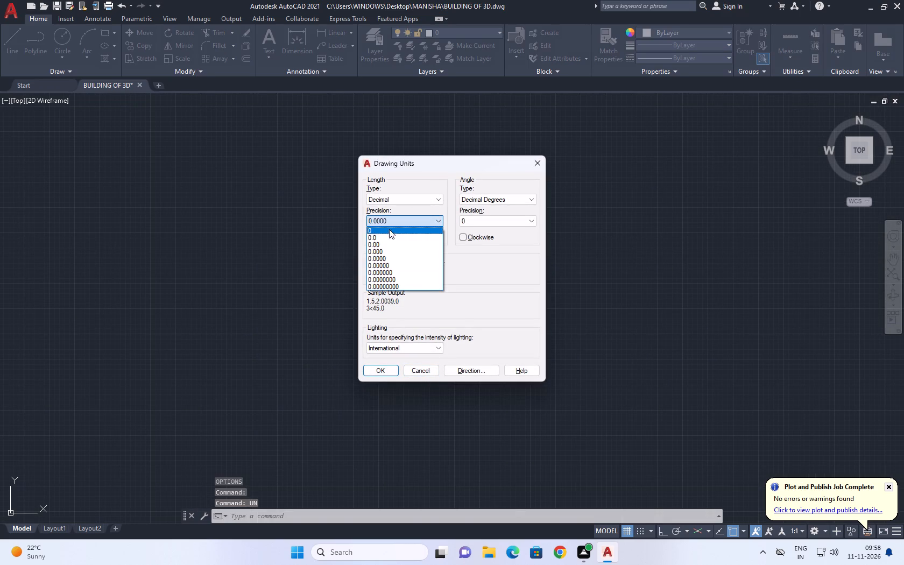
{"action": "left_click", "coordinate": [388, 234]}
{"action": "left_click", "coordinate": [403, 221]}
{"action": "left_click", "coordinate": [387, 239]}
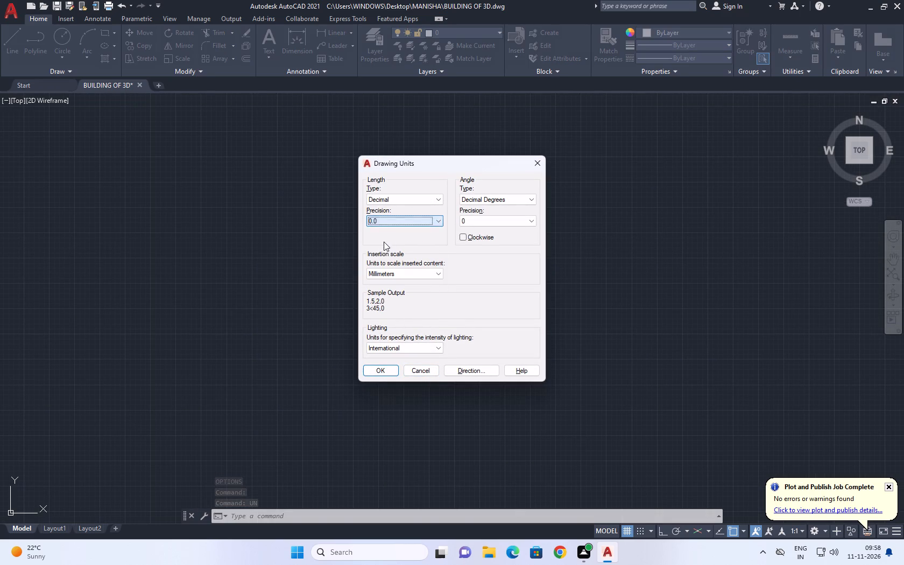
{"action": "left_click", "coordinate": [379, 272]}
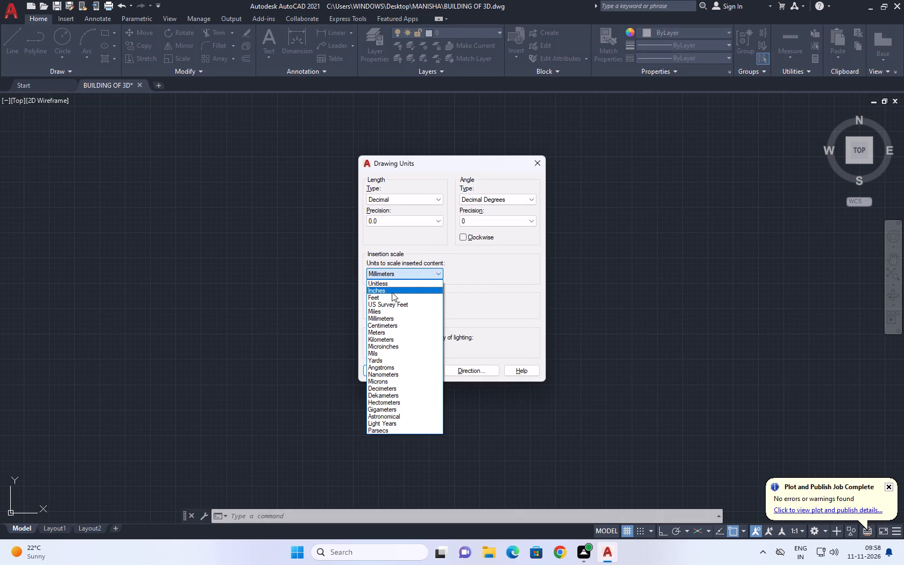
{"action": "left_click", "coordinate": [383, 333]}
{"action": "left_click", "coordinate": [384, 365]}
Set the ISO-25 dimension style's linear precision to 0 and make it the current style.
{"action": "middle_click_drag", "start_coordinate": [382, 350], "coordinate": [364, 380]}
{"action": "type", "text": "D"}
{"action": "key", "text": "space"}
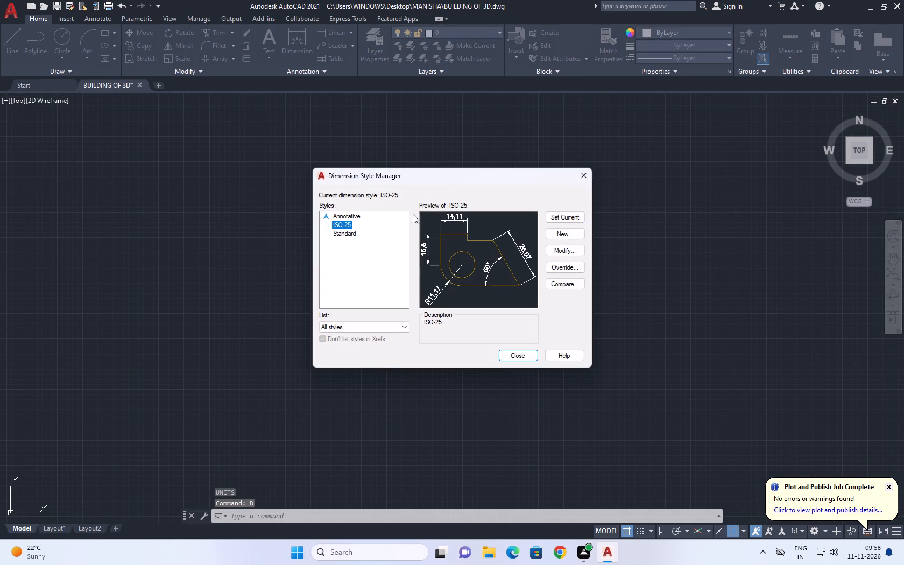
{"action": "left_click", "coordinate": [554, 249]}
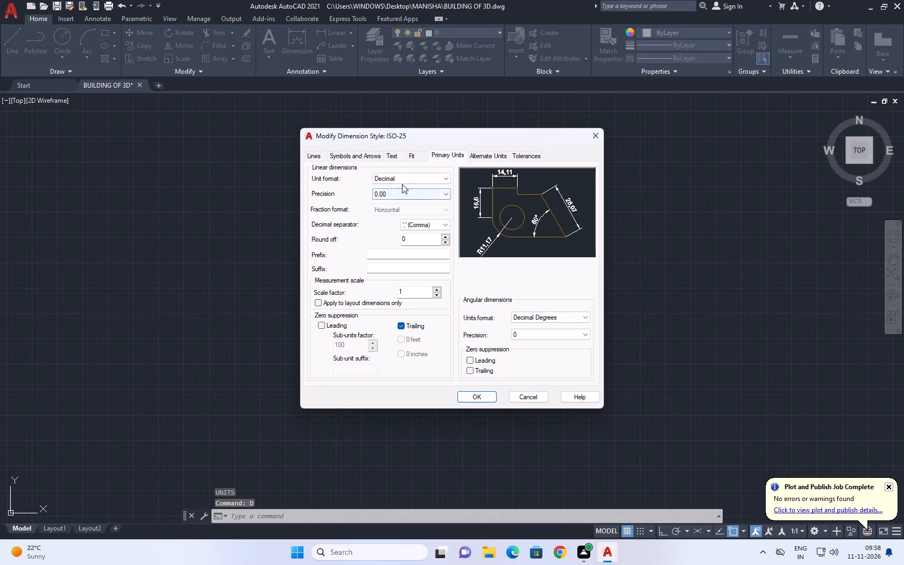
{"action": "left_click", "coordinate": [404, 176]}
{"action": "left_click", "coordinate": [401, 193]}
{"action": "left_click", "coordinate": [404, 193]}
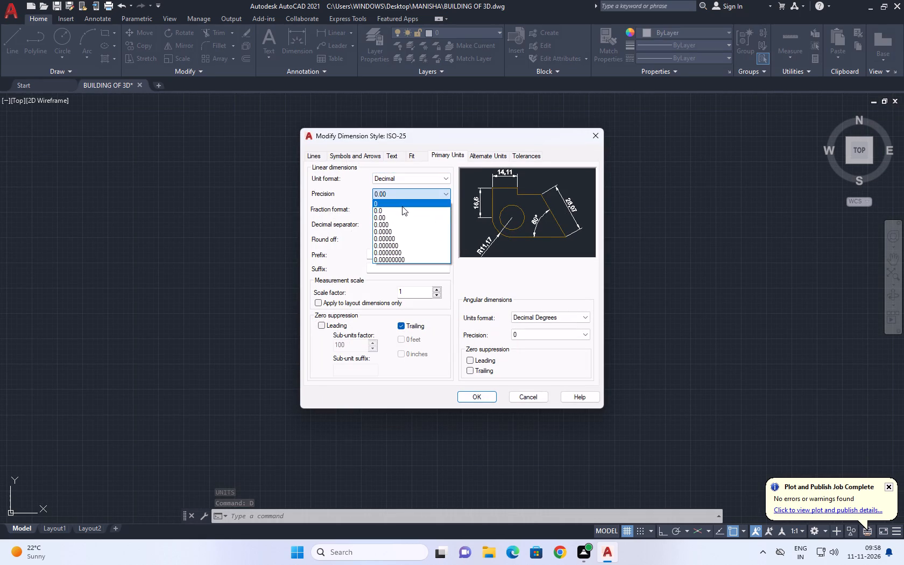
{"action": "left_click", "coordinate": [402, 206]}
{"action": "left_click", "coordinate": [481, 400]}
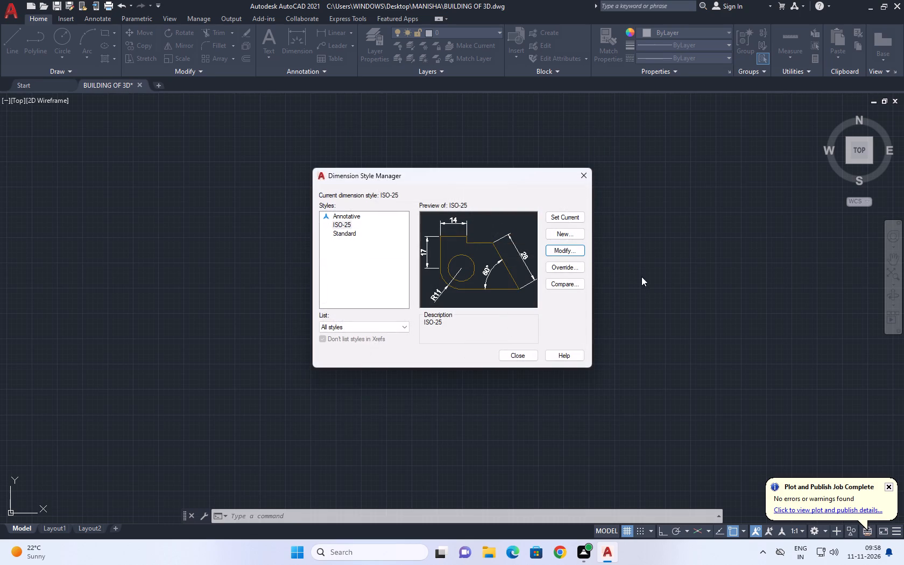
{"action": "left_click", "coordinate": [567, 215]}
{"action": "left_click", "coordinate": [587, 164]}
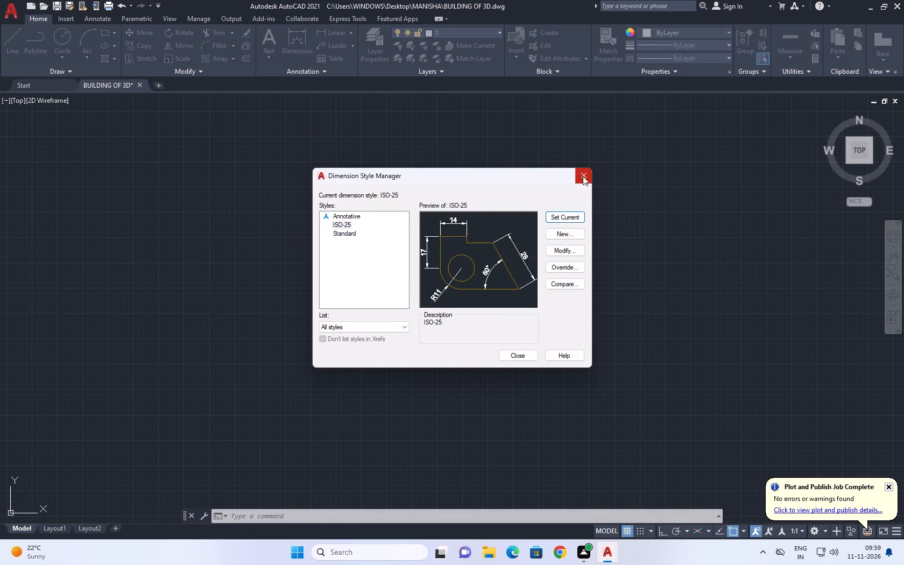
{"action": "left_click", "coordinate": [582, 182]}
Draw a vertical line 270 units long in the empty drawing, turning on Ortho mode.
{"action": "middle_click_drag", "start_coordinate": [492, 196], "coordinate": [378, 334]}
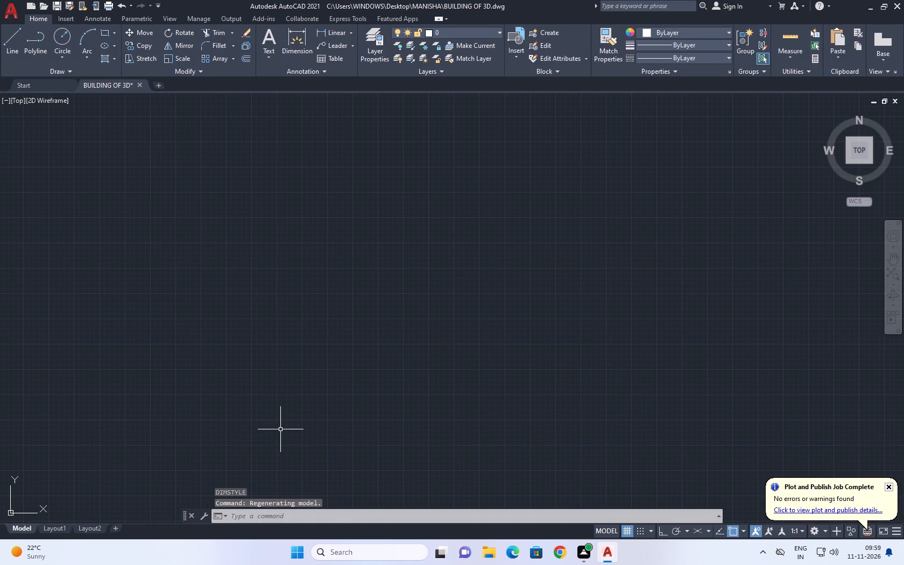
{"action": "key", "text": "l"}
{"action": "key", "text": "space"}
{"action": "left_click_drag", "start_coordinate": [232, 433], "coordinate": [232, 426]}
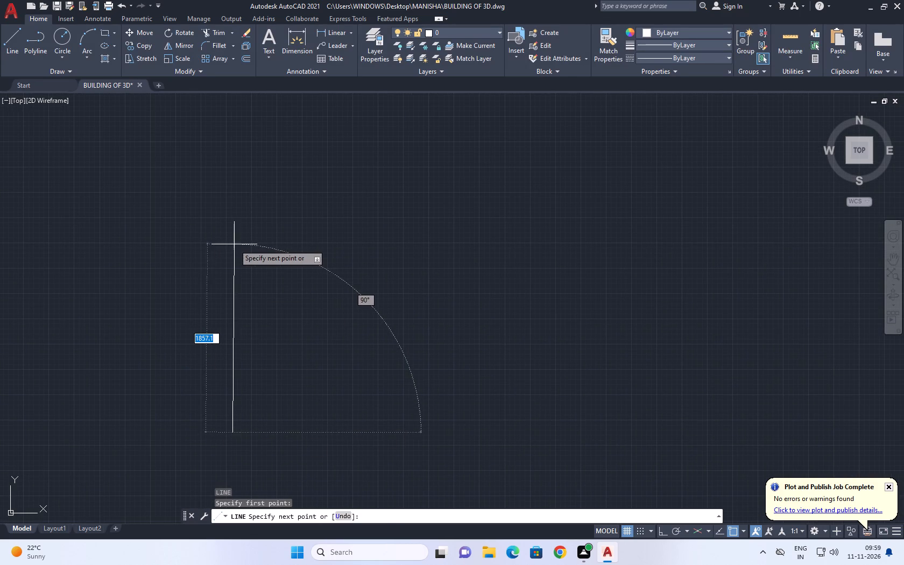
{"action": "key", "text": "F8"}
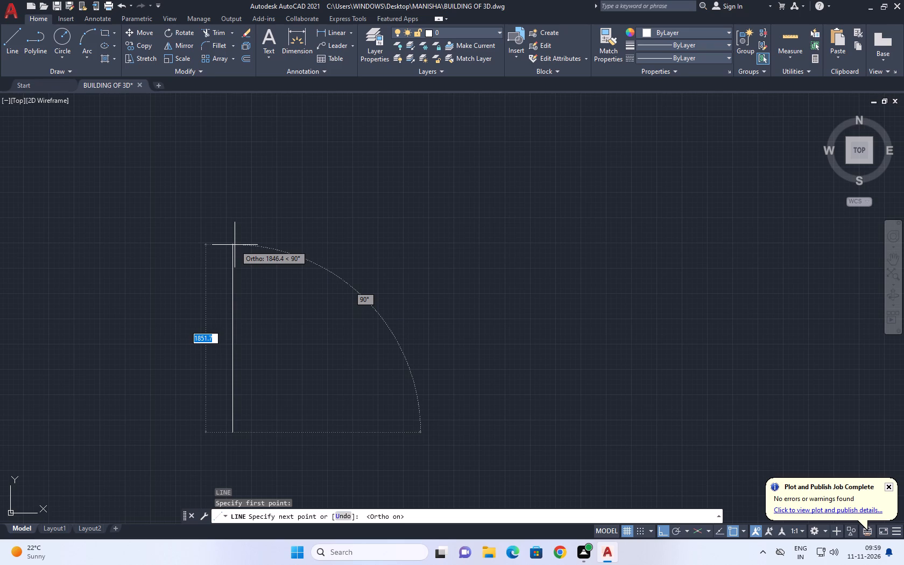
{"action": "type", "text": "27"}
{"action": "key", "text": "0"}
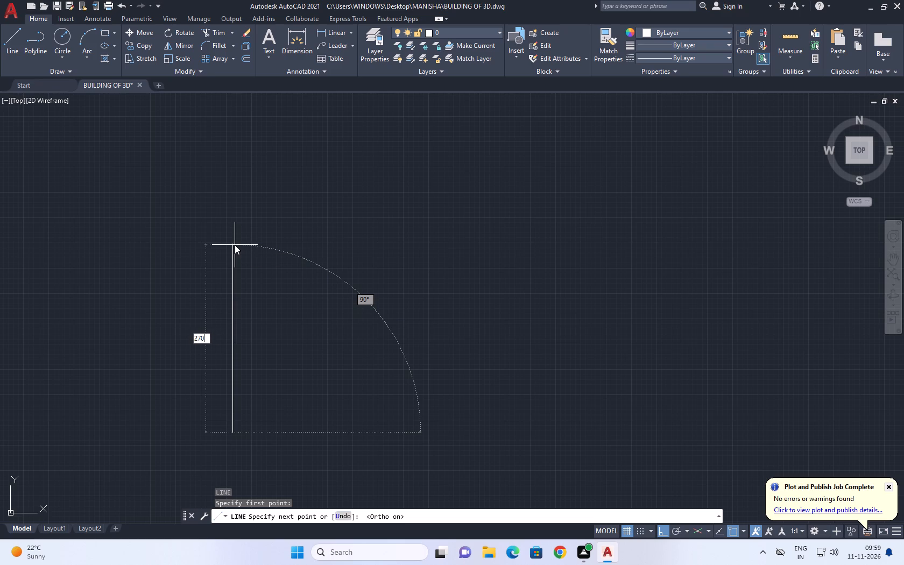
{"action": "key", "text": "Return"}
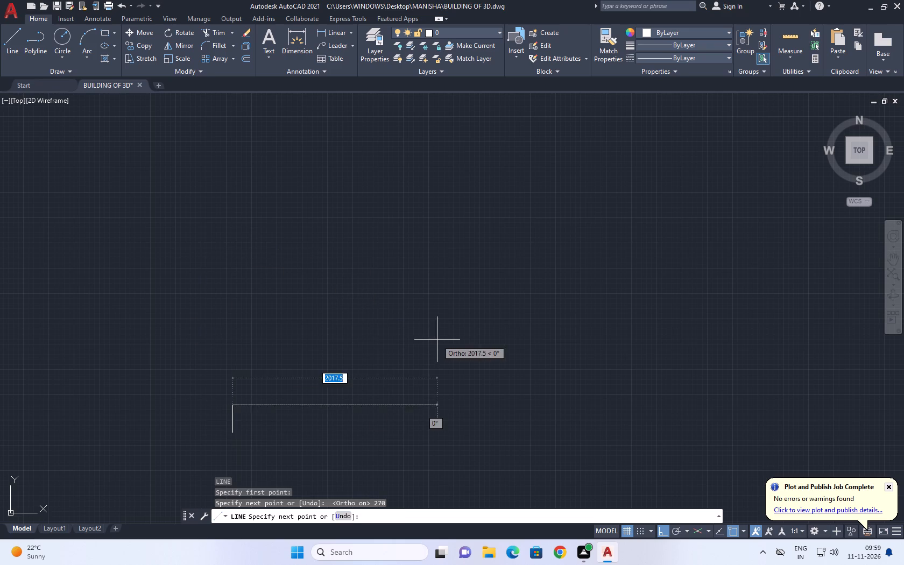
{"action": "key", "text": "space"}
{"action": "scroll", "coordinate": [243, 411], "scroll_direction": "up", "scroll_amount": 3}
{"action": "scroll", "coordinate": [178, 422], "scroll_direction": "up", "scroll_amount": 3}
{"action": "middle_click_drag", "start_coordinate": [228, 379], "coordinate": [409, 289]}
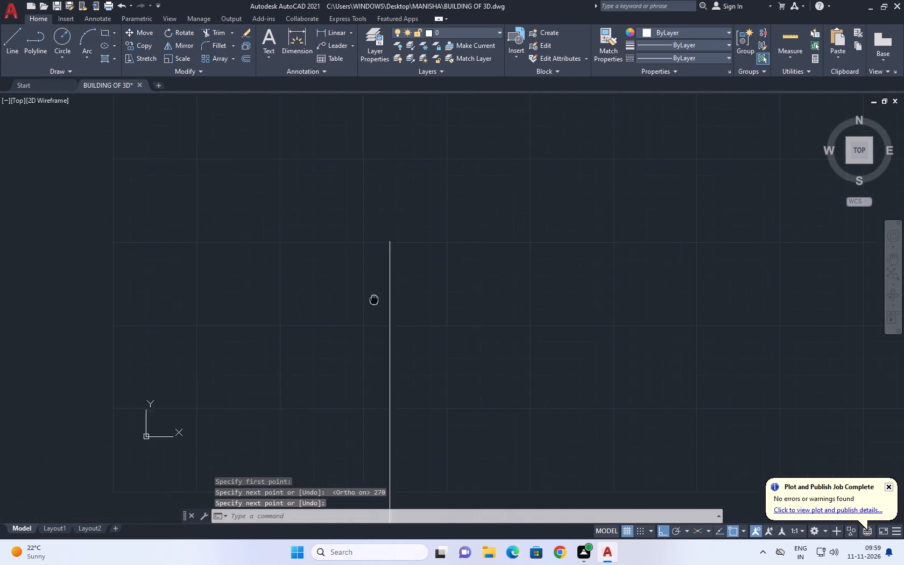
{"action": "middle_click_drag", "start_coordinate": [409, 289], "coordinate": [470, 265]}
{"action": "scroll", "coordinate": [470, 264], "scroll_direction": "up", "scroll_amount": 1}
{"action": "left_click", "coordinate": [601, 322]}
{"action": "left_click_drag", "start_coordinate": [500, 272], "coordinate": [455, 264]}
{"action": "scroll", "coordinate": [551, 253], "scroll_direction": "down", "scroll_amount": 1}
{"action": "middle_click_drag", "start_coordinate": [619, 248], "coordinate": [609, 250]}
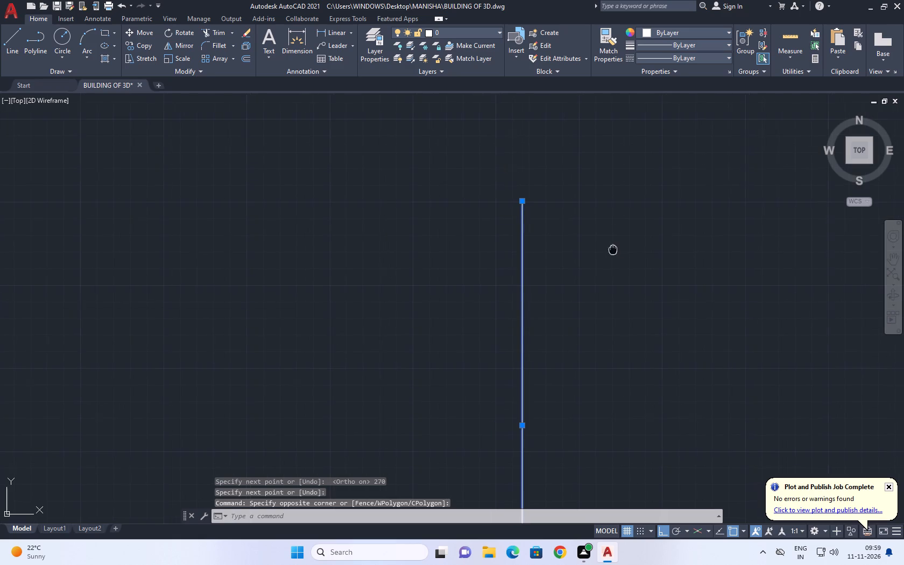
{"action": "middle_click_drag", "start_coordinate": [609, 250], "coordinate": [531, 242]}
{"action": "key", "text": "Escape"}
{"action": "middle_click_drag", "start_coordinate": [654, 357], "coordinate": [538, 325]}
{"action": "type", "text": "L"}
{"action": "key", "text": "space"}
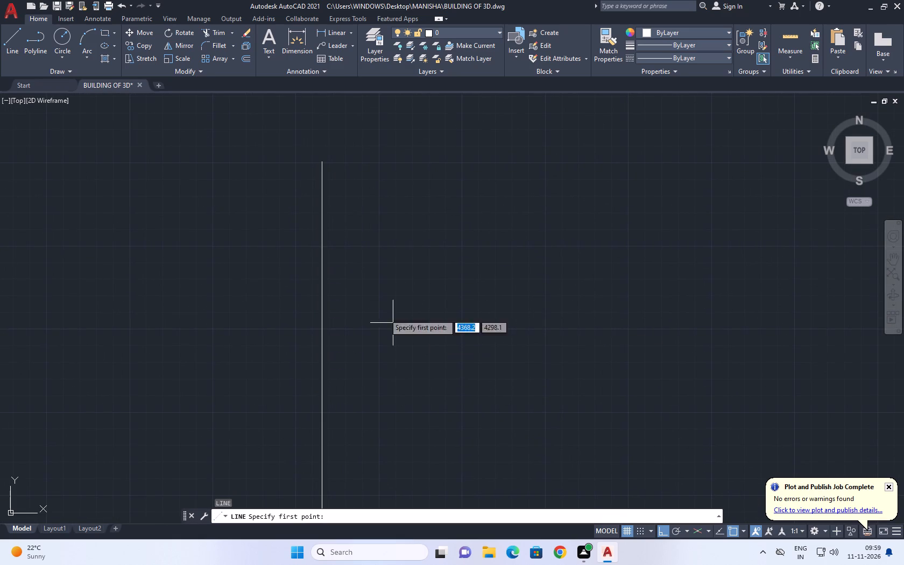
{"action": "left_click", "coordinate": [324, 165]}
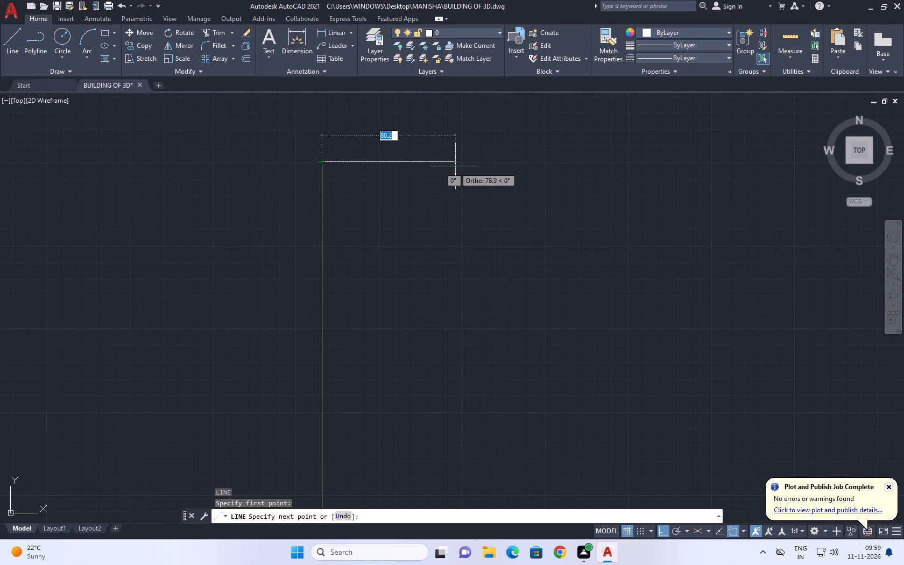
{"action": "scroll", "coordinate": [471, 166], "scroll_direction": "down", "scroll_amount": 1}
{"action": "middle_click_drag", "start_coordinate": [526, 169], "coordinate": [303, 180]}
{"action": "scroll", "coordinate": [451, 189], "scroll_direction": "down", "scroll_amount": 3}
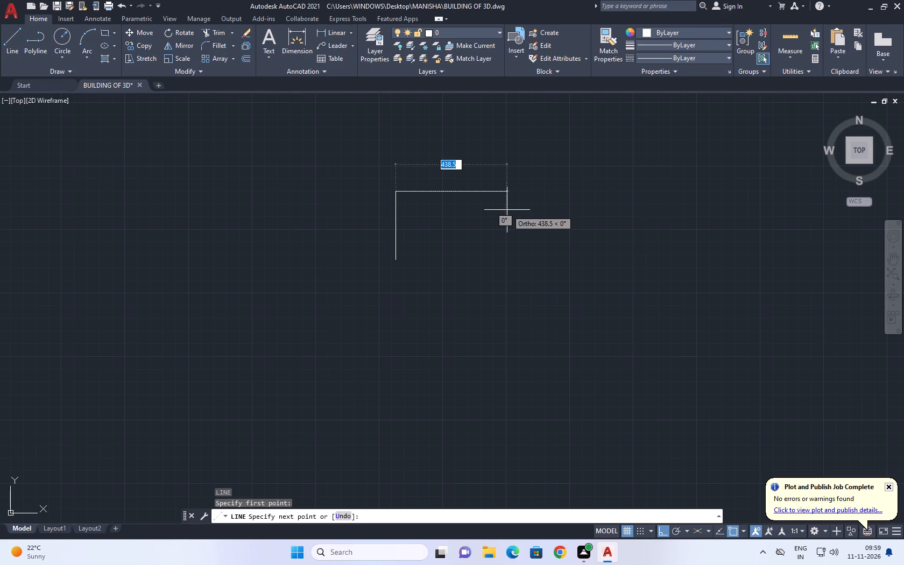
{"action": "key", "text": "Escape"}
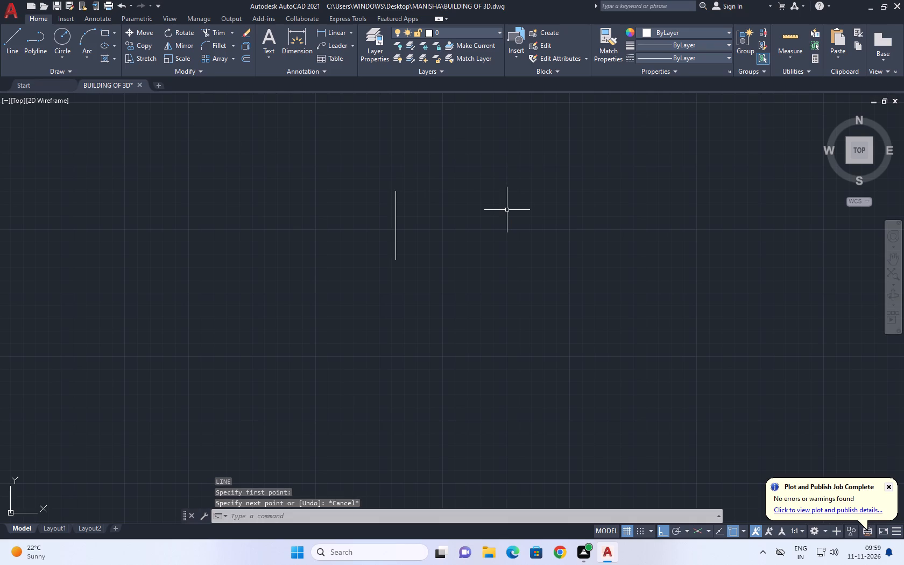
Erase the 270-unit vertical line.
{"action": "scroll", "coordinate": [376, 282], "scroll_direction": "down", "scroll_amount": 1}
{"action": "middle_click_drag", "start_coordinate": [525, 234], "coordinate": [415, 229]}
{"action": "left_click_drag", "start_coordinate": [331, 316], "coordinate": [255, 276]}
{"action": "left_click_drag", "start_coordinate": [201, 217], "coordinate": [178, 209]}
{"action": "middle_click", "coordinate": [378, 247]}
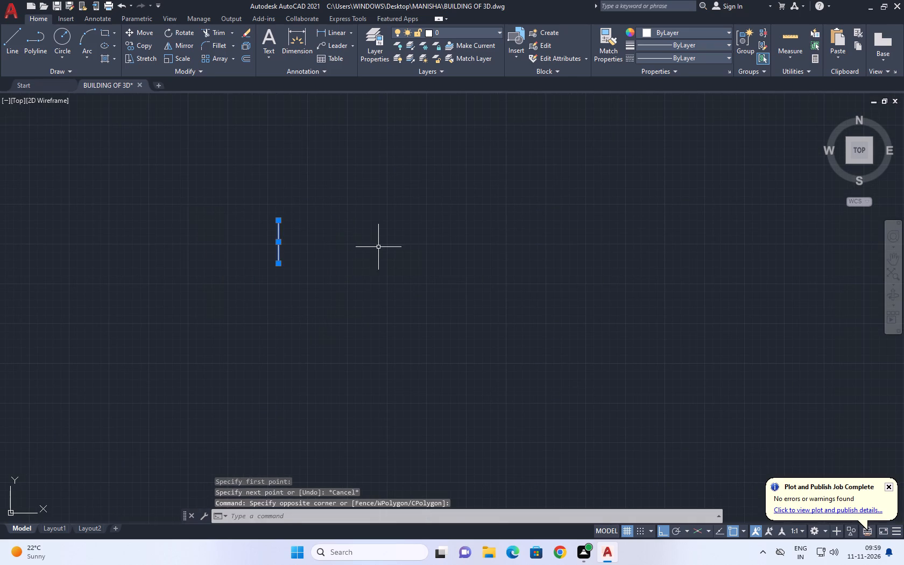
{"action": "key", "text": "Delete"}
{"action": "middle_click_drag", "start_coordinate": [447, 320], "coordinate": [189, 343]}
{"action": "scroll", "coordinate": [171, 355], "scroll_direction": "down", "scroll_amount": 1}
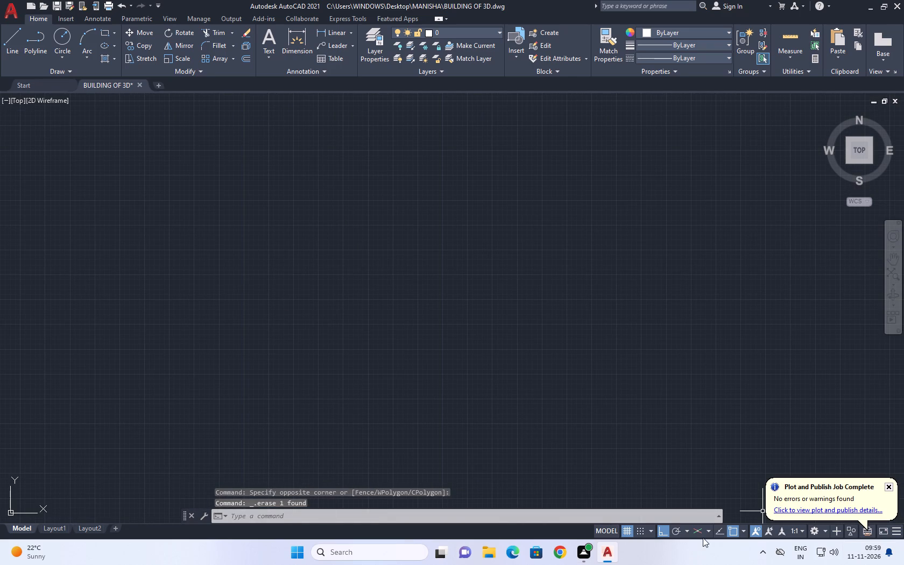
Turn on isometric drafting mode for the drawing.
{"action": "left_click", "coordinate": [700, 532]}
Draw a single line 8.5 units long in the empty drawing, along the 150° isometric axis.
{"action": "middle_click_drag", "start_coordinate": [698, 432], "coordinate": [299, 494]}
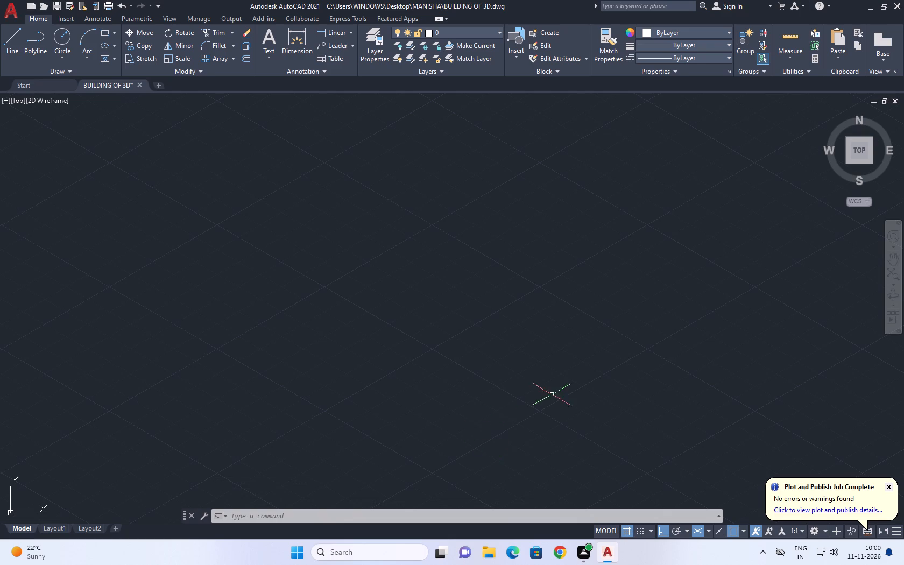
{"action": "middle_click_drag", "start_coordinate": [479, 390], "coordinate": [161, 444]}
{"action": "key", "text": "l"}
{"action": "key", "text": "space"}
{"action": "left_click_drag", "start_coordinate": [274, 425], "coordinate": [276, 410]}
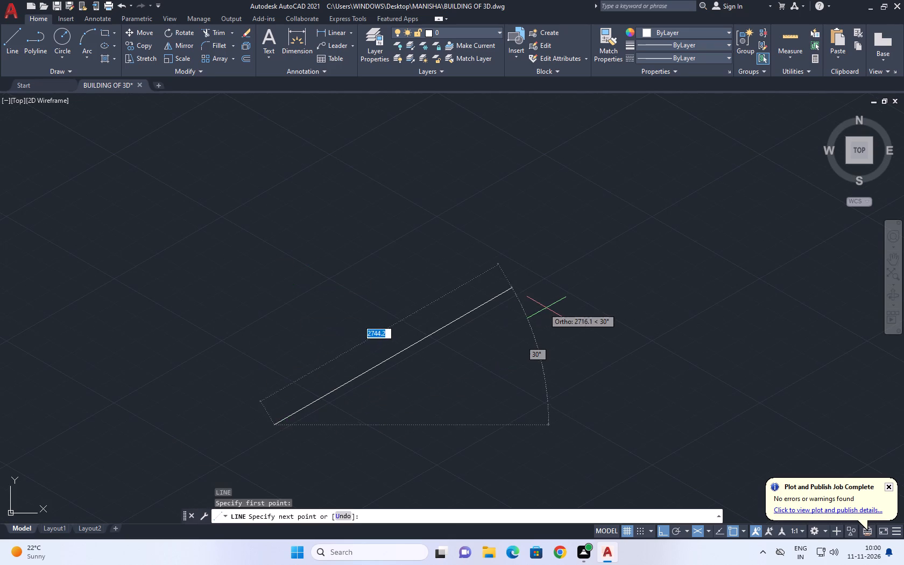
{"action": "middle_click_drag", "start_coordinate": [562, 306], "coordinate": [545, 324]}
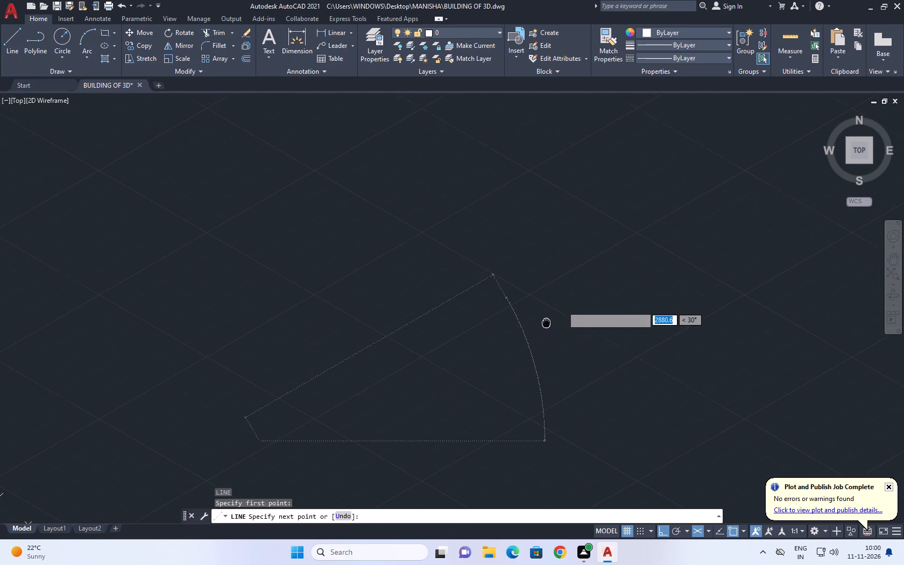
{"action": "middle_click_drag", "start_coordinate": [545, 324], "coordinate": [527, 343]}
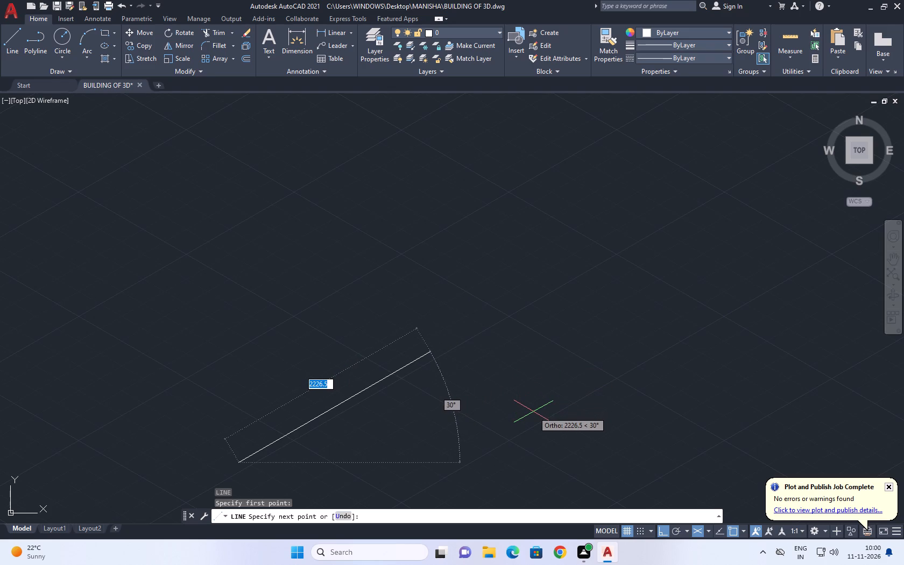
{"action": "type", "text": "8.5"}
{"action": "key", "text": "Return"}
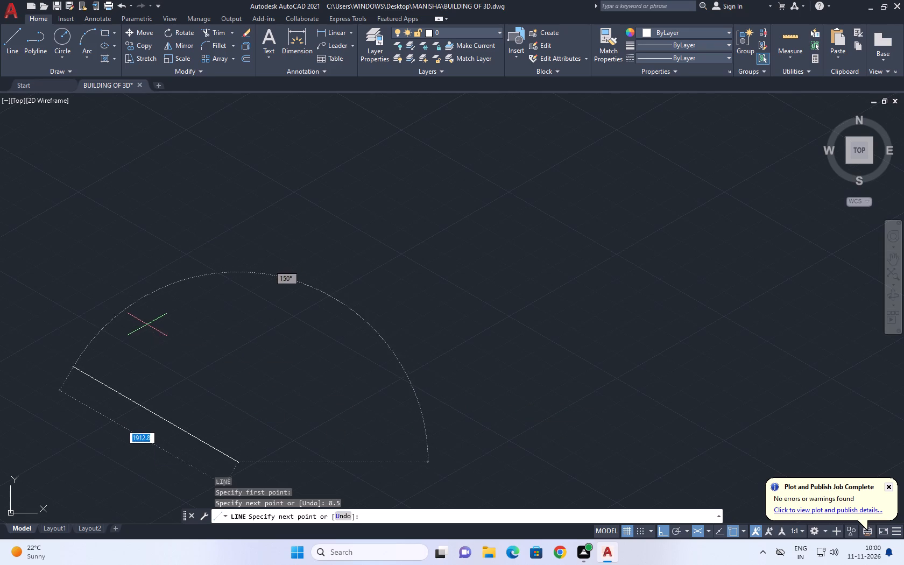
{"action": "key", "text": "space"}
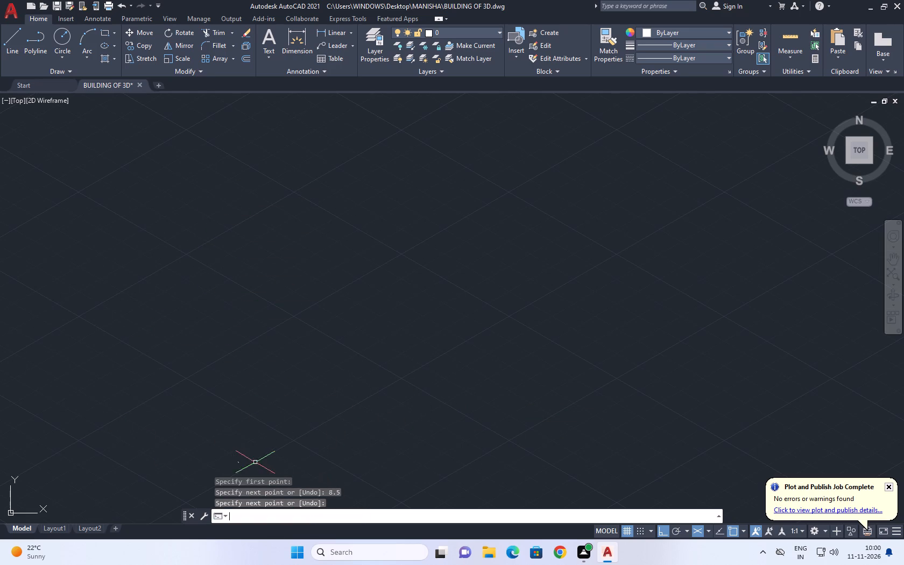
Switch to the right isoplane and draw a vertical line 8.5 units up from the upper-left end of the slanted line.
{"action": "scroll", "coordinate": [247, 462], "scroll_direction": "up", "scroll_amount": 2}
{"action": "scroll", "coordinate": [197, 478], "scroll_direction": "up", "scroll_amount": 4}
{"action": "scroll", "coordinate": [234, 439], "scroll_direction": "up", "scroll_amount": 3}
{"action": "middle_click_drag", "start_coordinate": [238, 440], "coordinate": [440, 380]}
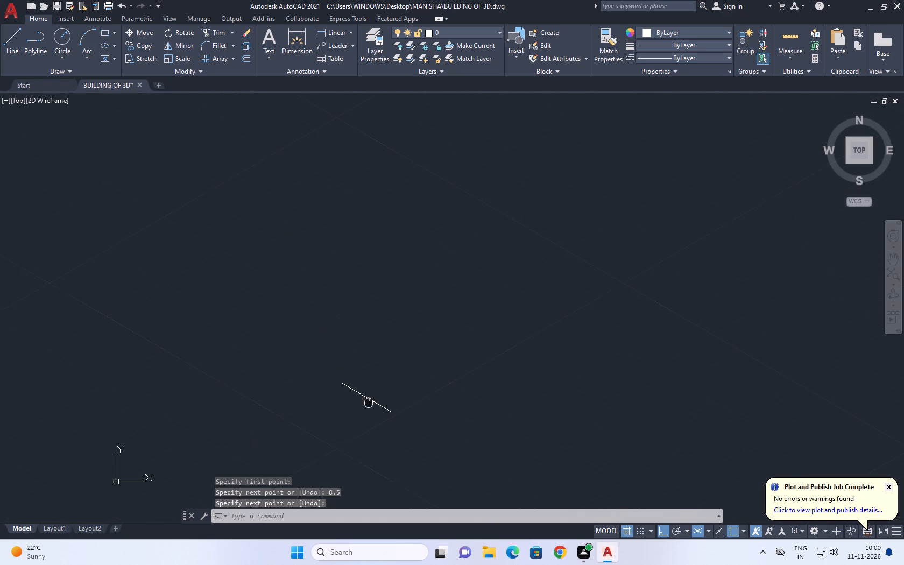
{"action": "middle_click_drag", "start_coordinate": [440, 380], "coordinate": [540, 324]}
{"action": "scroll", "coordinate": [592, 296], "scroll_direction": "up", "scroll_amount": 1}
{"action": "middle_click_drag", "start_coordinate": [504, 306], "coordinate": [432, 365]}
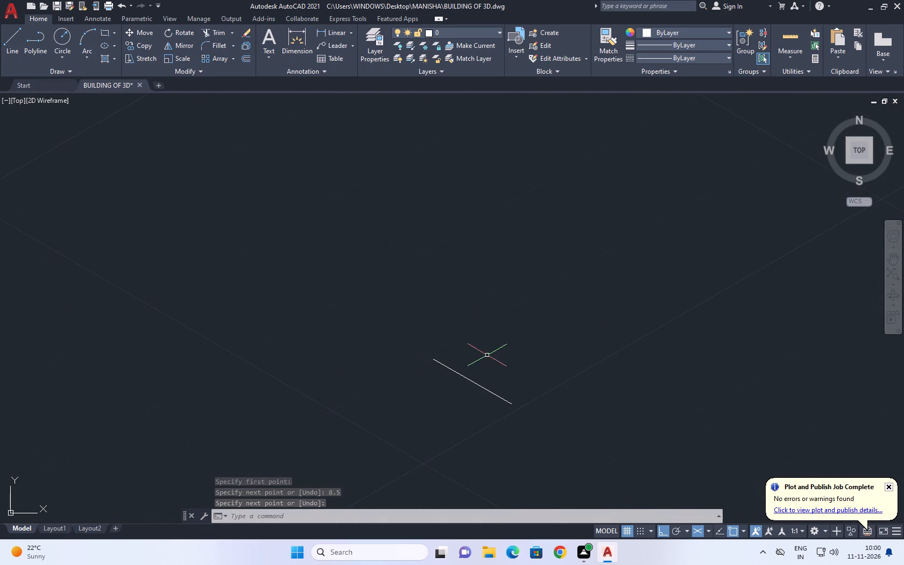
{"action": "middle_click_drag", "start_coordinate": [492, 350], "coordinate": [442, 413]}
{"action": "scroll", "coordinate": [482, 369], "scroll_direction": "up", "scroll_amount": 1}
{"action": "type", "text": "L"}
{"action": "key", "text": "space"}
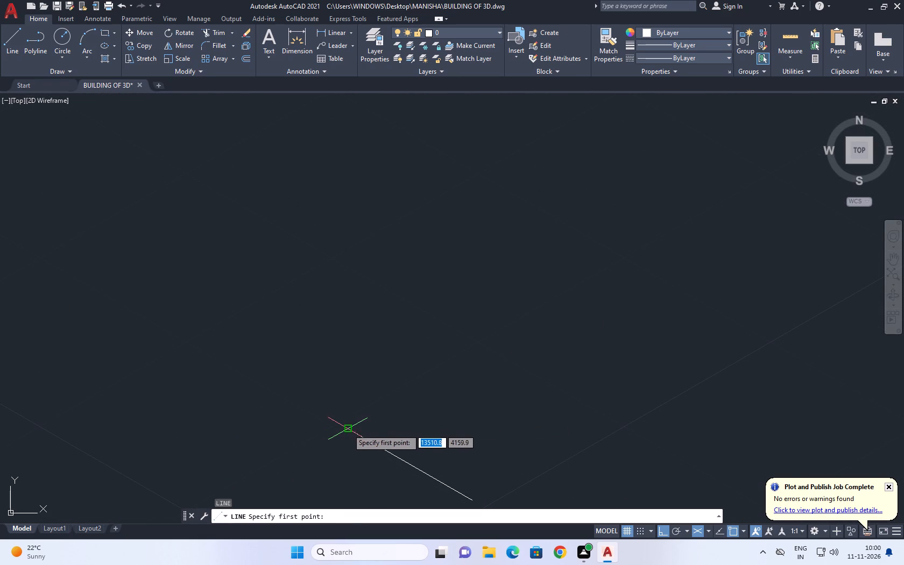
{"action": "left_click", "coordinate": [349, 429]}
{"action": "middle_click_drag", "start_coordinate": [384, 237], "coordinate": [359, 271]}
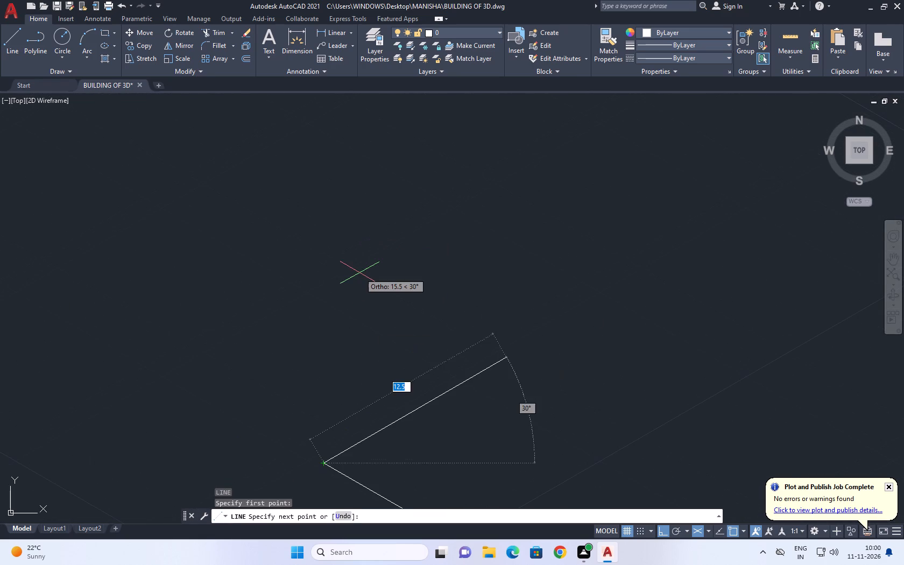
{"action": "key", "text": "F5"}
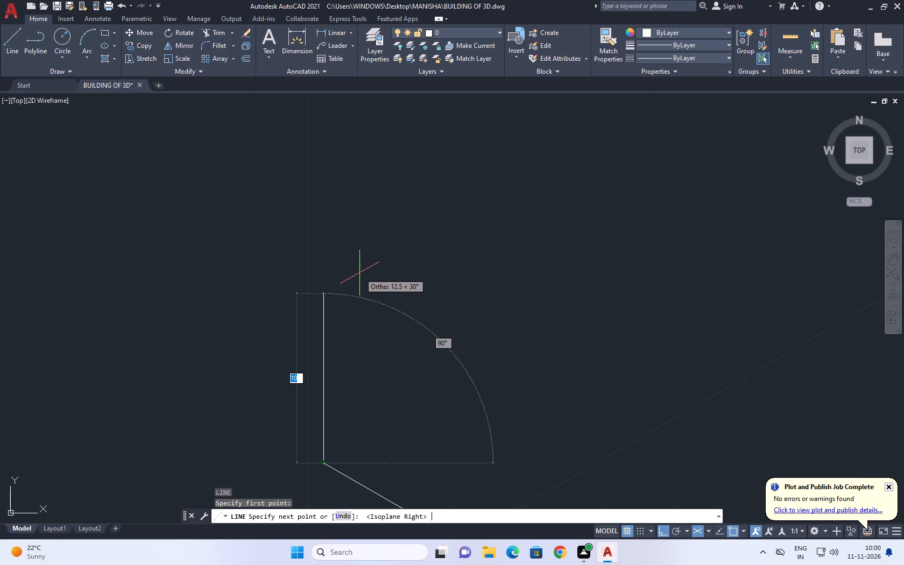
{"action": "type", "text": "8.5"}
{"action": "key", "text": "Return"}
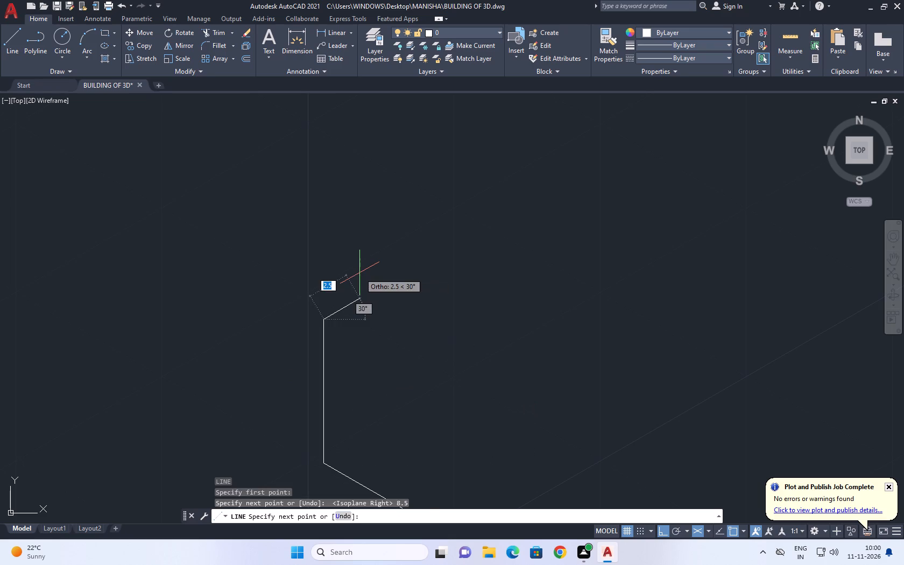
{"action": "key", "text": "space"}
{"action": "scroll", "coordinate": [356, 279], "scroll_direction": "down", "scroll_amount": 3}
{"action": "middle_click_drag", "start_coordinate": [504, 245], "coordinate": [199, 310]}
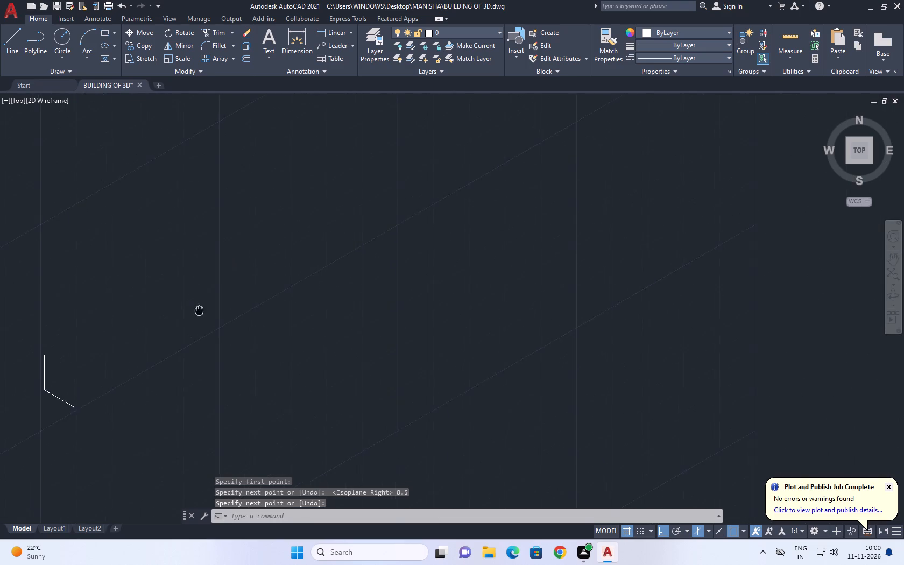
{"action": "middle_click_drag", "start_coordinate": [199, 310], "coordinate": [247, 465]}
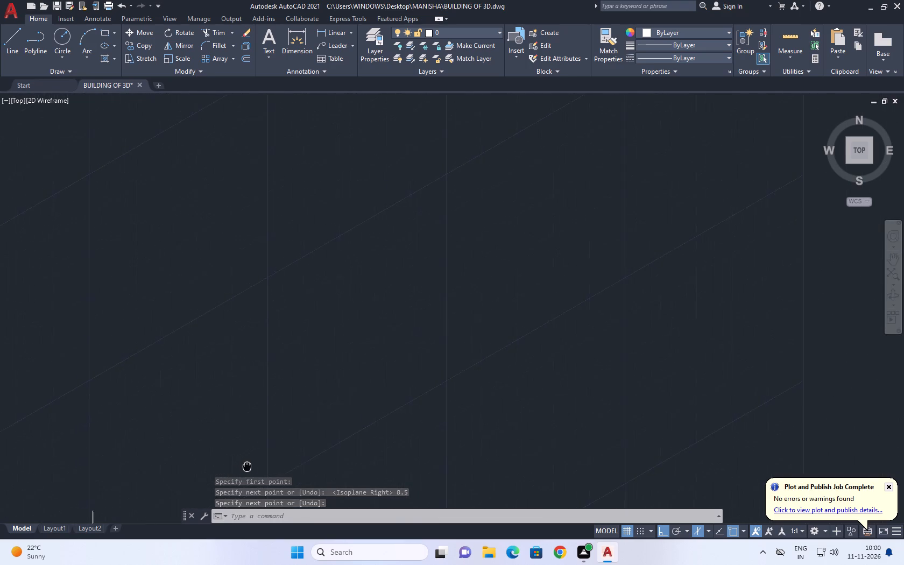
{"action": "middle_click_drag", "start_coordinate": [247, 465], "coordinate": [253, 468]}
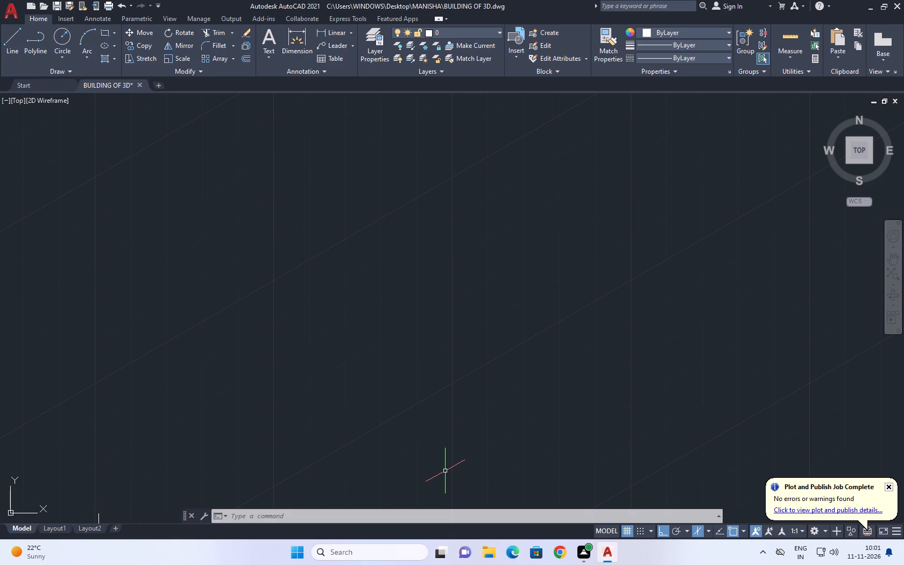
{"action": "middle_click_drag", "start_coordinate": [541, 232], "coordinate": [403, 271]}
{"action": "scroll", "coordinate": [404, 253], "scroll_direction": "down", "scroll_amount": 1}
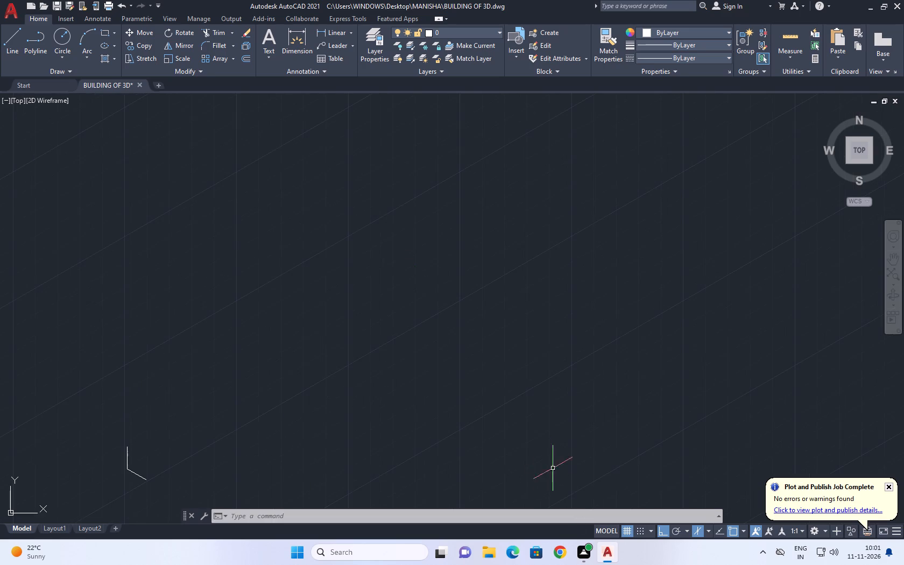
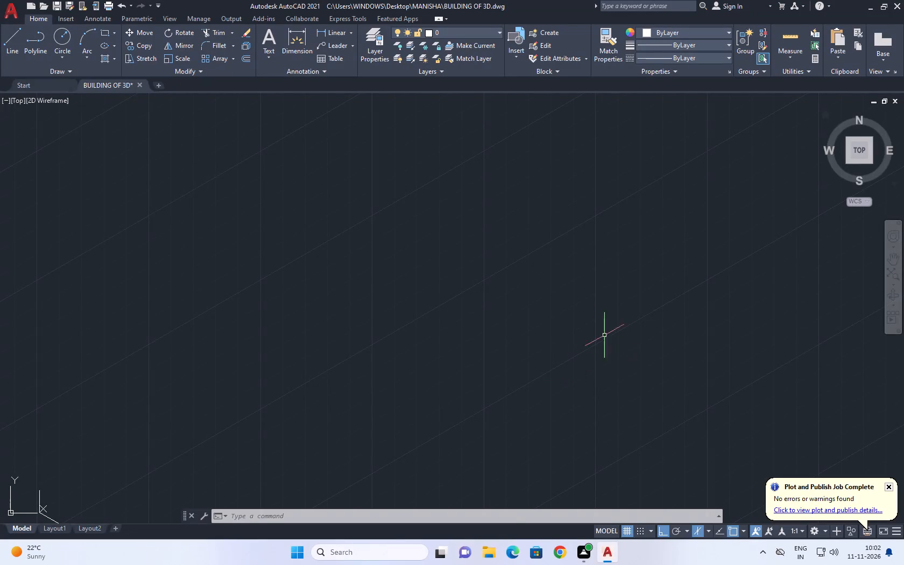
Place single-line text of height 10 and rotation 0 in the empty drawing area, with the first line GROUND LEVEL -2.70.
{"action": "middle_click_drag", "start_coordinate": [659, 261], "coordinate": [391, 323]}
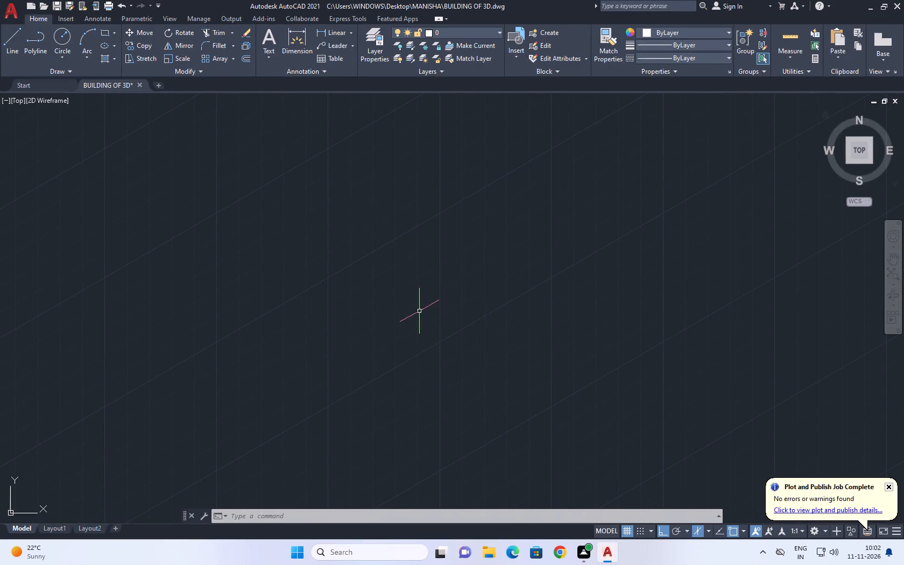
{"action": "middle_click_drag", "start_coordinate": [476, 281], "coordinate": [406, 315]}
{"action": "type", "text": "DT"}
{"action": "key", "text": "space"}
{"action": "left_click", "coordinate": [490, 235]}
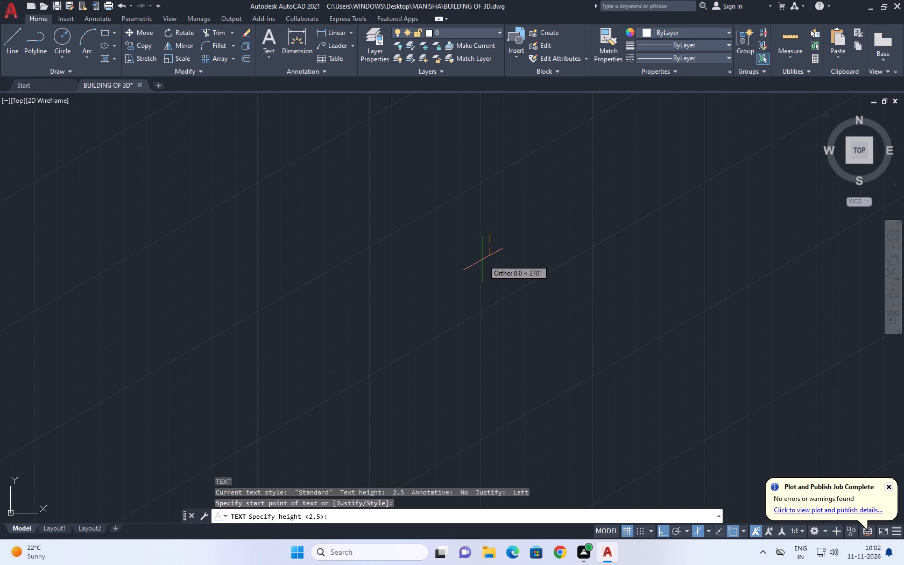
{"action": "key", "text": "1"}
{"action": "key", "text": "0"}
{"action": "key", "text": "Return"}
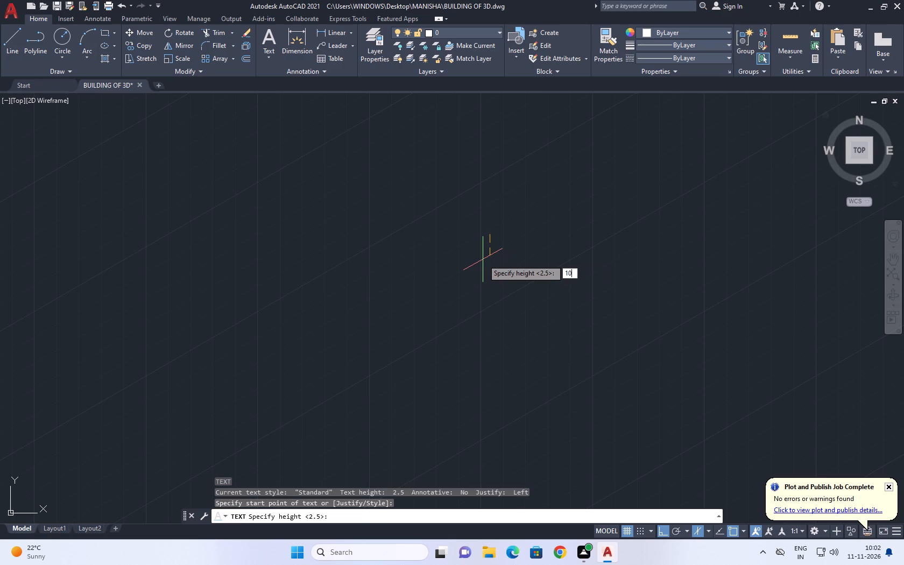
{"action": "key", "text": "0"}
{"action": "key", "text": "Return"}
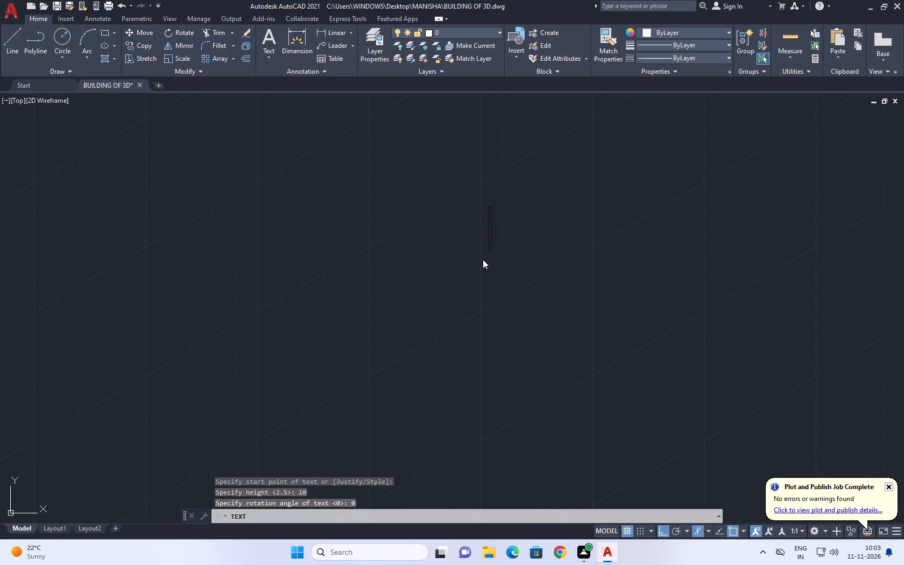
{"action": "type", "text": "GRO"}
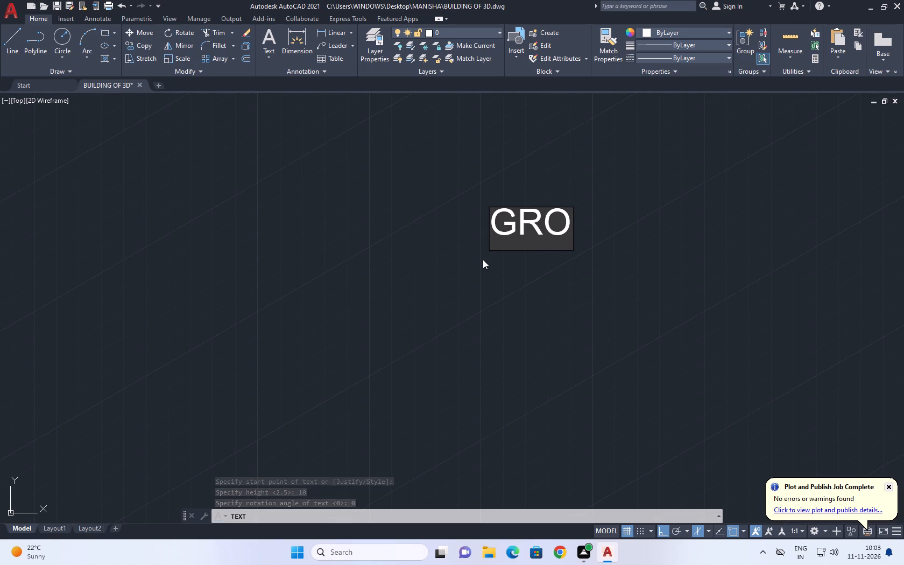
{"action": "type", "text": "UND LEVEL"}
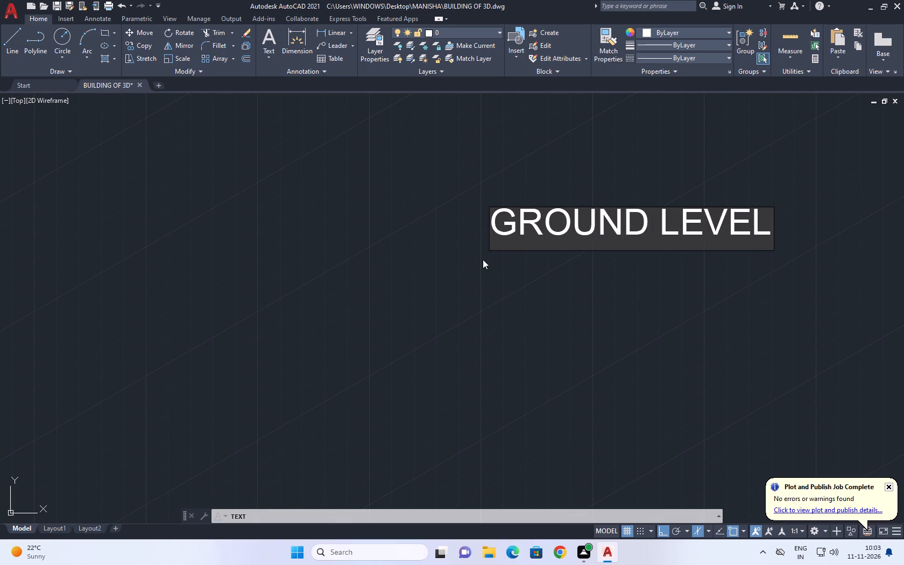
{"action": "key", "text": "space"}
{"action": "type", "text": "-2."}
{"action": "key", "text": "7"}
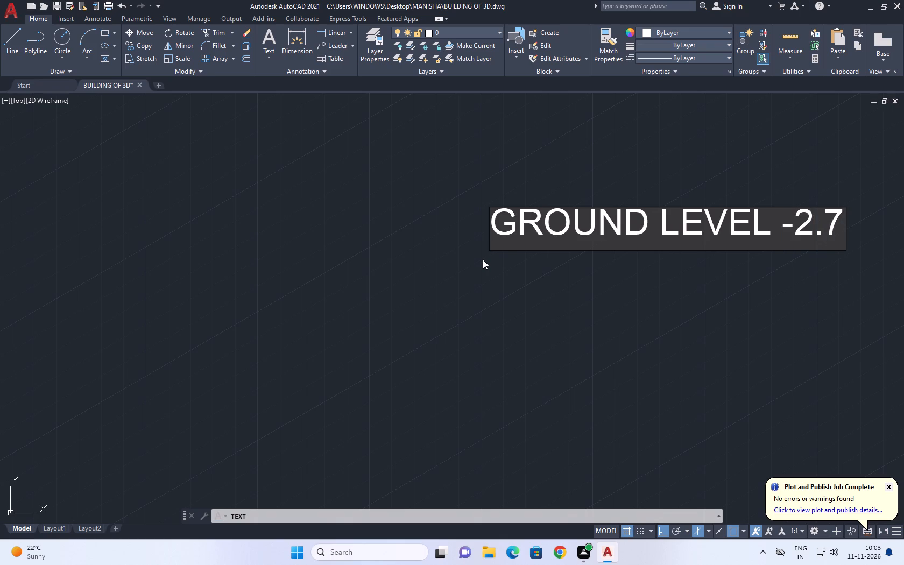
{"action": "key", "text": "0"}
{"action": "key", "text": "Return"}
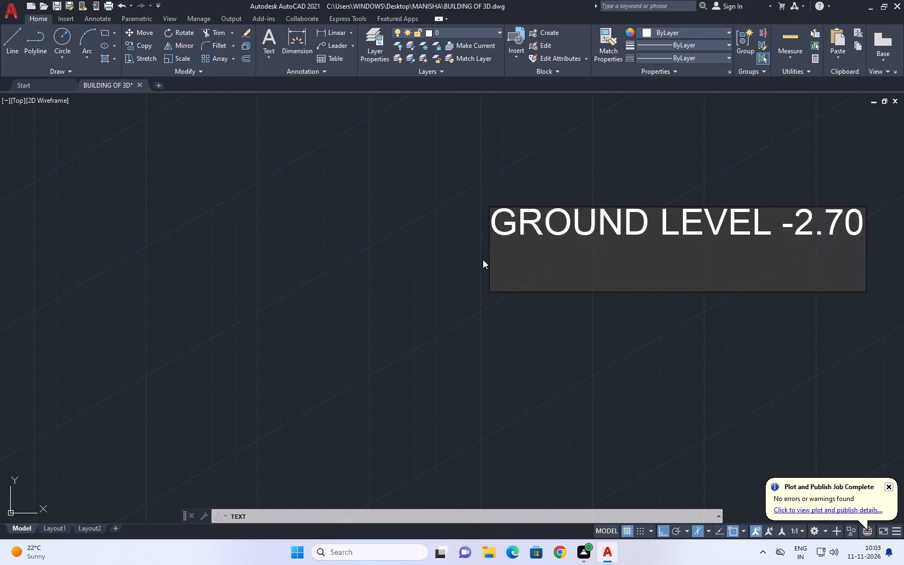
Reword the first text line as GROUND FLOOR CEILING HEIGHT 2.70M.
{"action": "key", "text": "BackSpace"}
{"action": "key", "text": "BackSpace"}
{"action": "key", "text": "BackSpace"}
{"action": "key", "text": "BackSpace"}
{"action": "key", "text": "BackSpace"}
{"action": "key", "text": "BackSpace"}
{"action": "key", "text": "BackSpace"}
{"action": "key", "text": "BackSpace"}
{"action": "key", "text": "BackSpace"}
{"action": "key", "text": "BackSpace"}
{"action": "key", "text": "BackSpace"}
{"action": "key", "text": "BackSpace"}
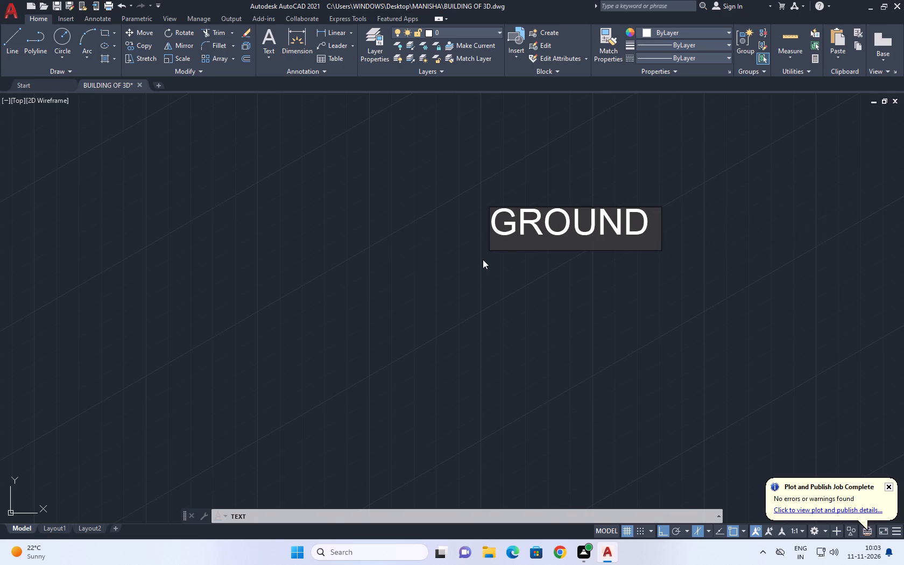
{"action": "type", "text": "FLOOE"}
{"action": "key", "text": "BackSpace"}
{"action": "type", "text": "R"}
{"action": "key", "text": "space"}
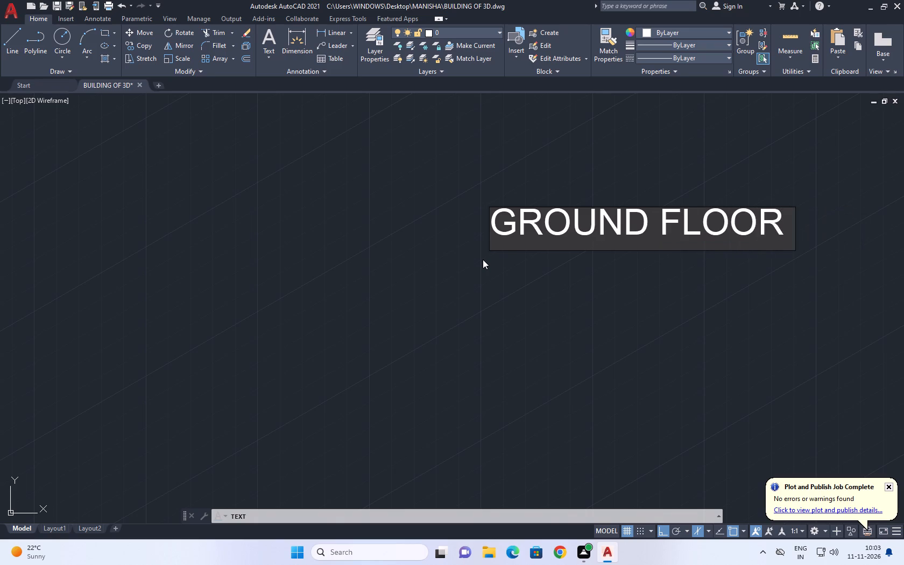
{"action": "type", "text": "CEILING"}
{"action": "key", "text": "space"}
{"action": "type", "text": "HEIGHT"}
{"action": "key", "text": "space"}
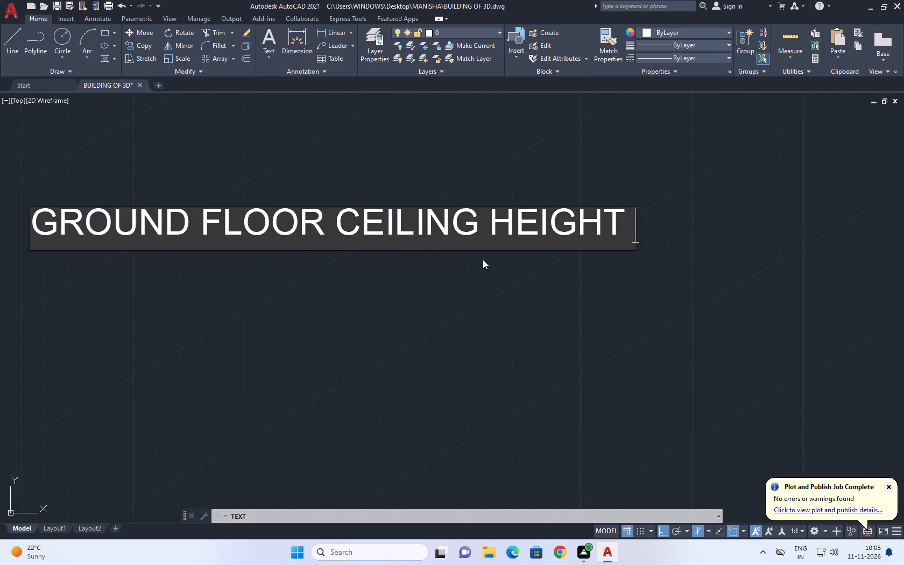
{"action": "type", "text": "20"}
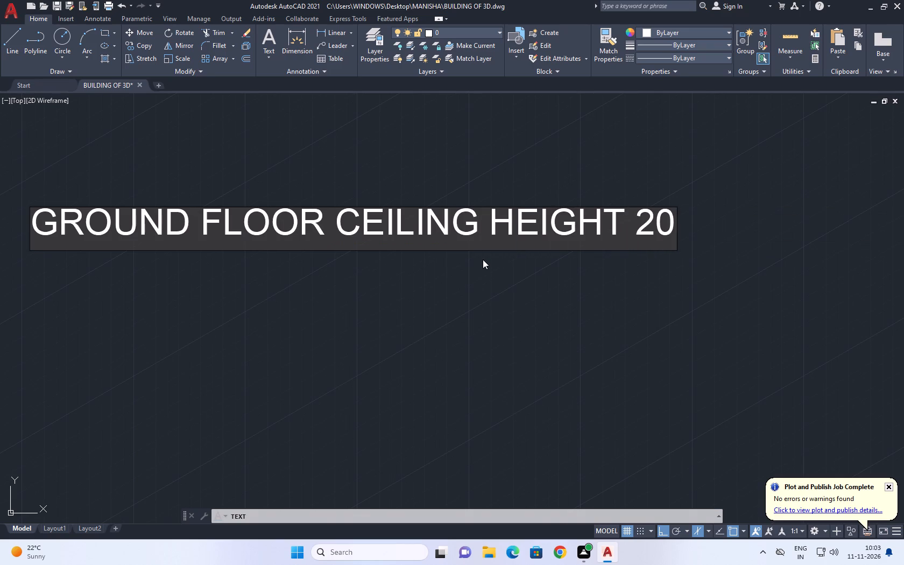
{"action": "key", "text": "BackSpace"}
{"action": "type", "text": ".70"}
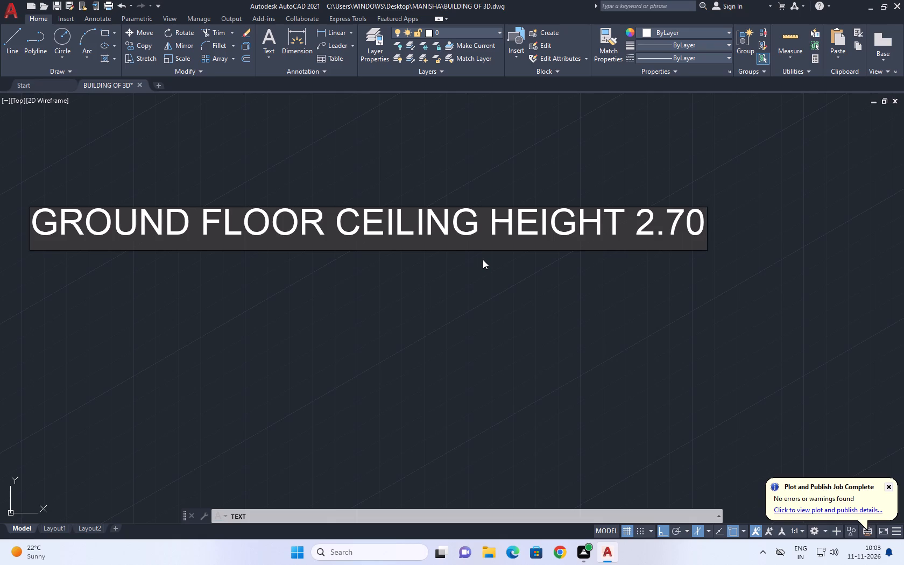
{"action": "key", "text": "m"}
{"action": "key", "text": "Return"}
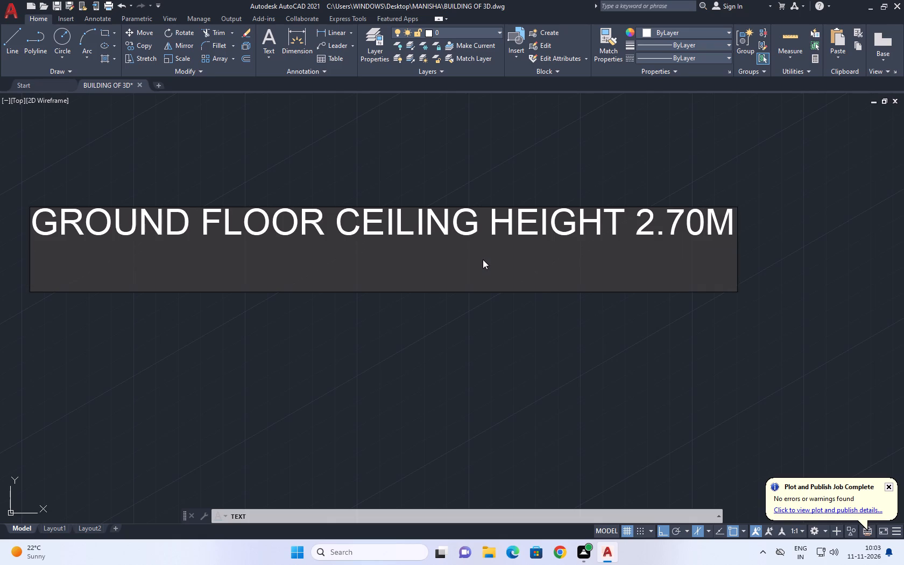
Add a second text line reading FIRST FLOOR H=3M.
{"action": "type", "text": "FIRST D"}
{"action": "key", "text": "BackSpace"}
{"action": "type", "text": "FLOOE=T"}
{"action": "key", "text": "BackSpace"}
{"action": "key", "text": "BackSpace"}
{"action": "key", "text": "BackSpace"}
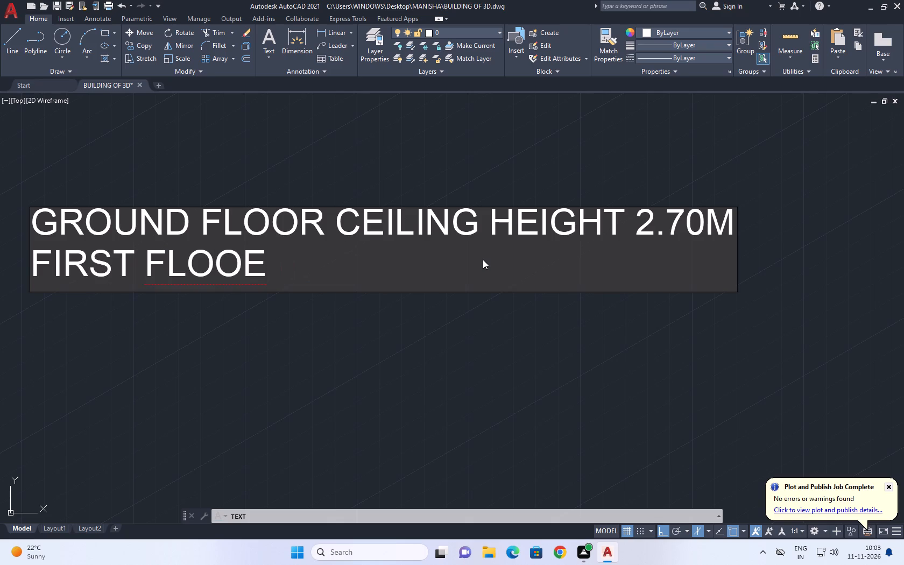
{"action": "key", "text": "r"}
{"action": "key", "text": "space"}
{"action": "type", "text": "H"}
{"action": "key", "text": "equal"}
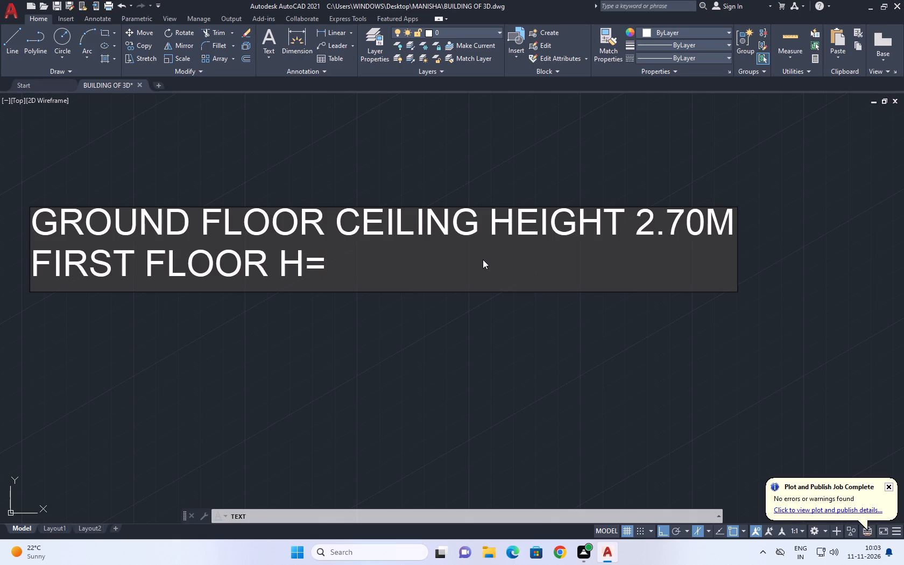
{"action": "key", "text": "3"}
{"action": "key", "text": "m"}
{"action": "key", "text": "Return"}
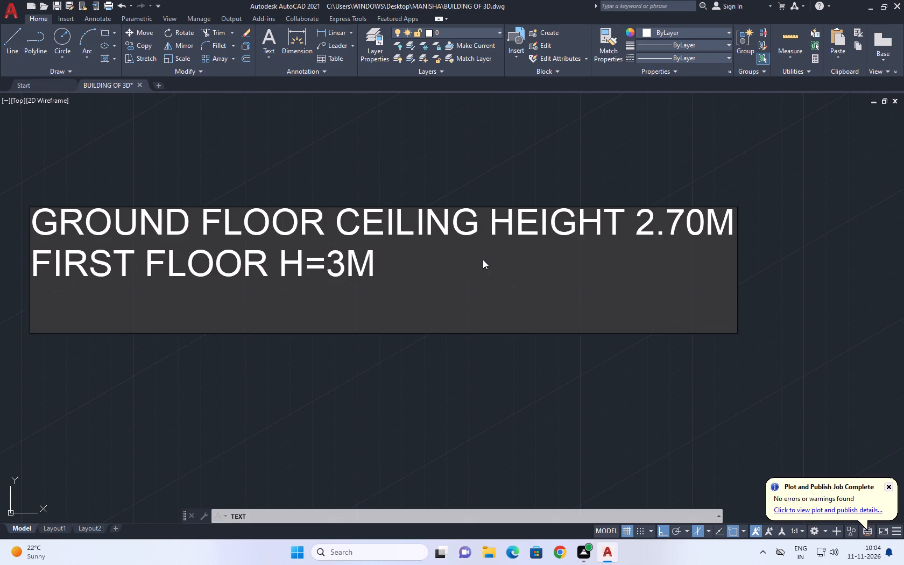
Add a ROOMS heading line below the floor heights, followed by the line LIVING =3.5X4.0.
{"action": "type", "text": "ROOMS"}
{"action": "key", "text": "space"}
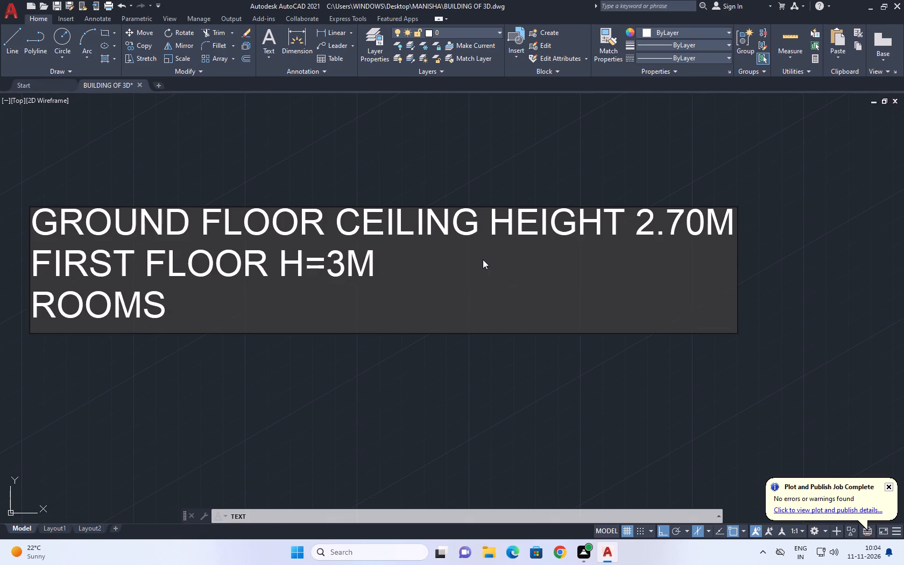
{"action": "key", "text": "Return"}
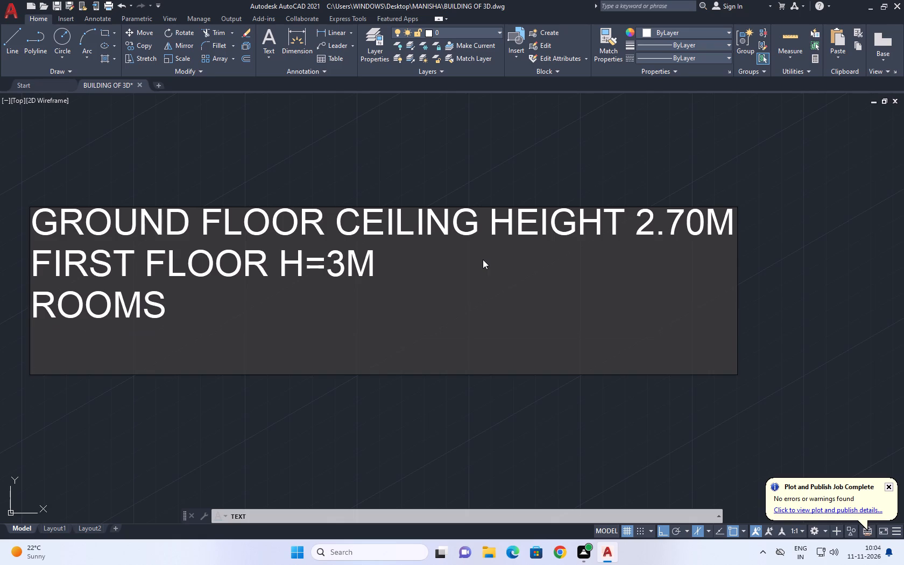
{"action": "type", "text": "LIVING"}
{"action": "key", "text": "space"}
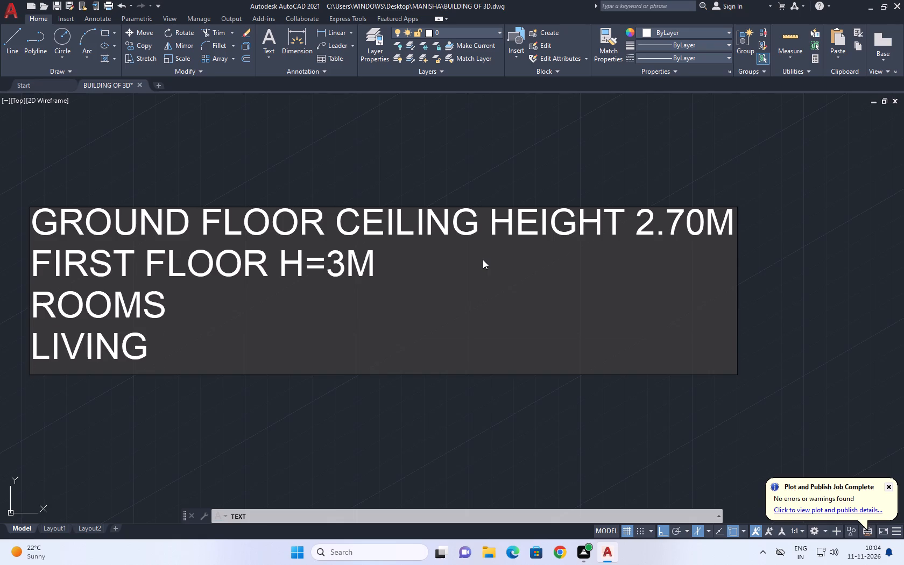
{"action": "key", "text": "equal"}
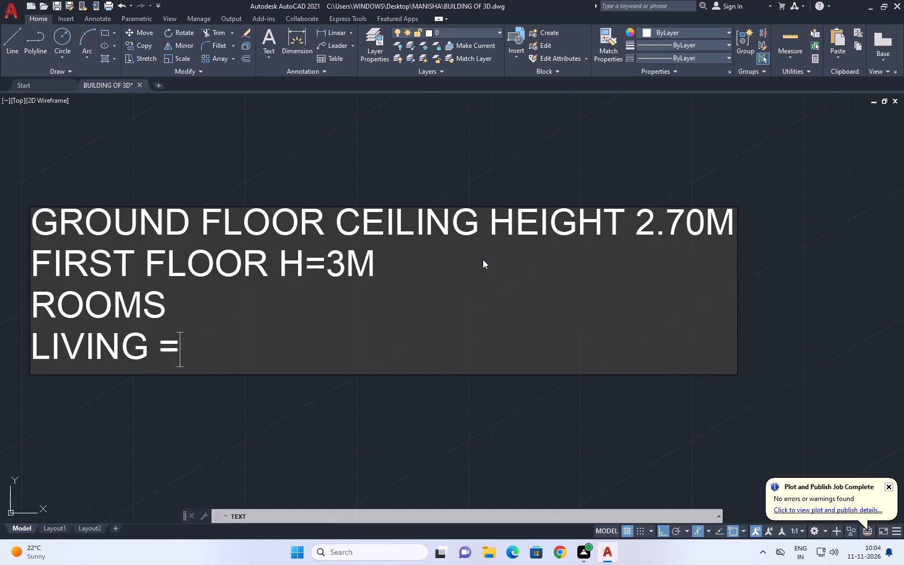
{"action": "type", "text": "3.5"}
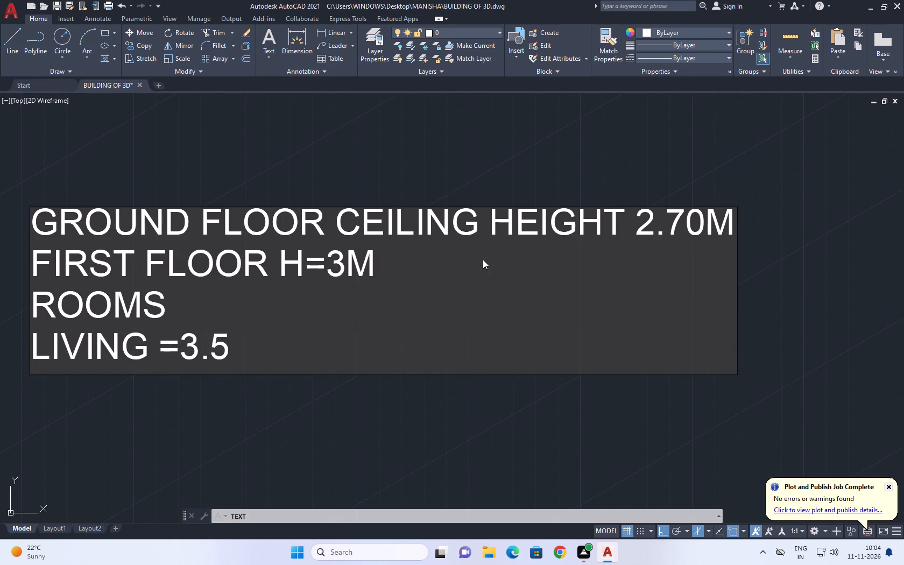
{"action": "key", "text": "x"}
{"action": "type", "text": "4.0"}
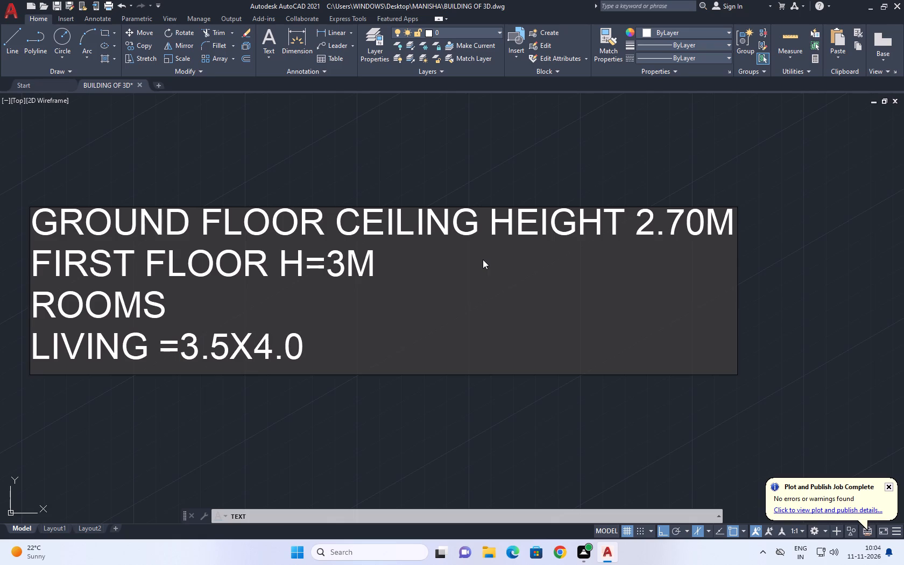
{"action": "key", "text": "Return"}
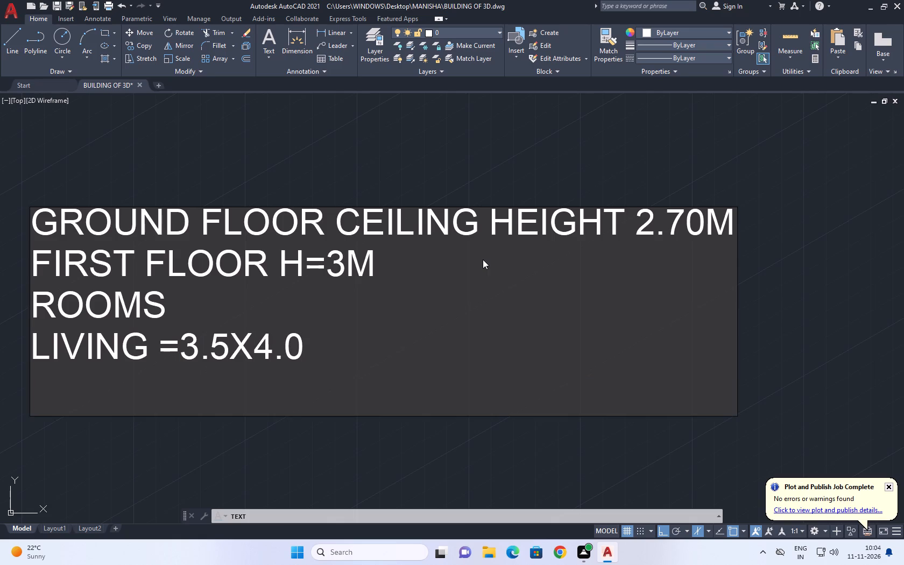
Add the kitchen size to the room list as the line KITCHEN =3.5X4.0.
{"action": "type", "text": "KITCHEN"}
{"action": "key", "text": "space"}
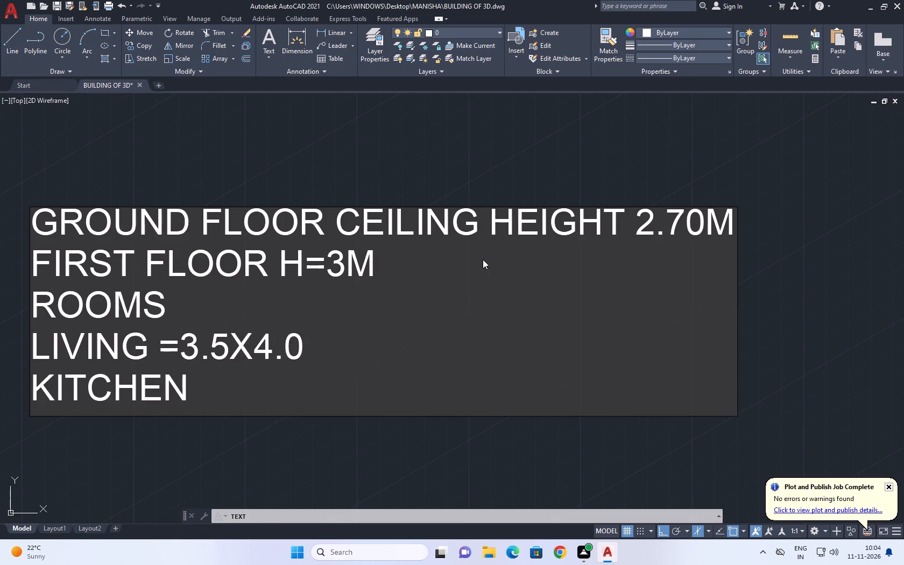
{"action": "key", "text": "minus"}
{"action": "key", "text": "BackSpace"}
{"action": "key", "text": "equal"}
{"action": "type", "text": "3.5"}
{"action": "type", "text": "X4.0"}
{"action": "key", "text": "Return"}
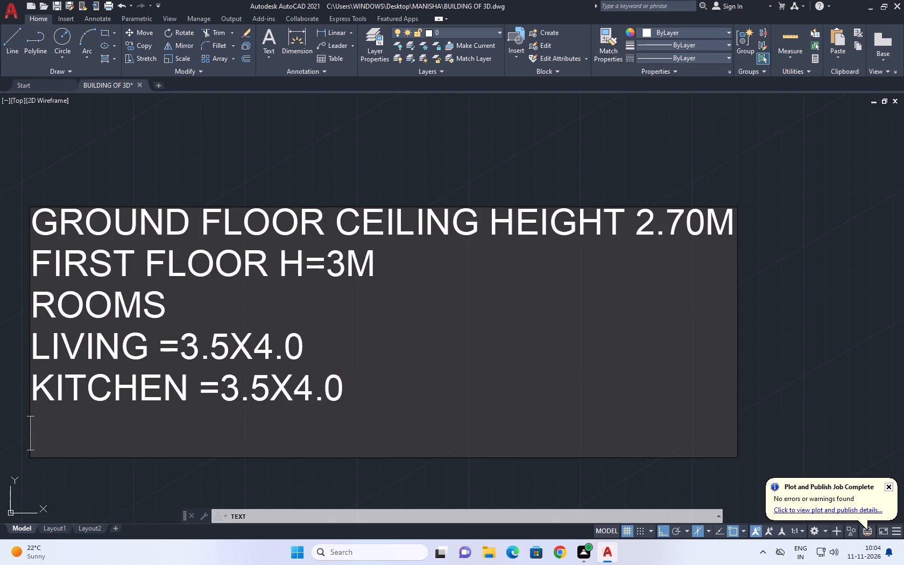
Add the bedroom size to the room list as the line BED ROOM=4.8X4.8.
{"action": "type", "text": "BED ROOM"}
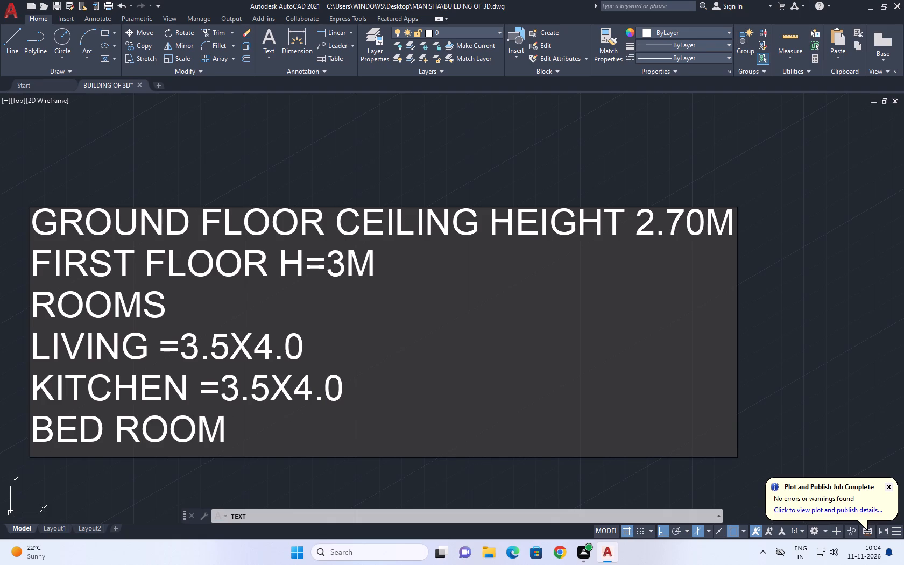
{"action": "key", "text": "equal"}
{"action": "type", "text": "4.8"}
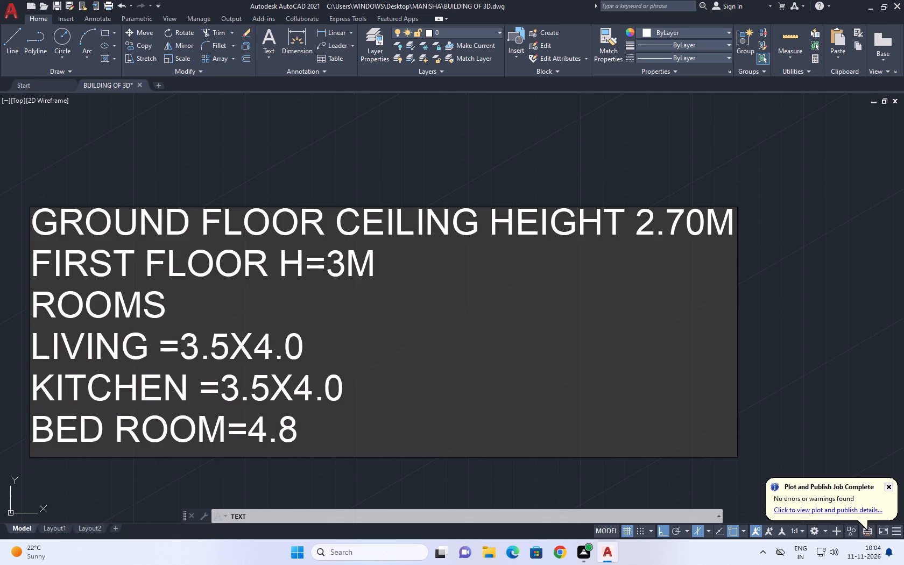
{"action": "key", "text": "x"}
{"action": "type", "text": "4.8'"}
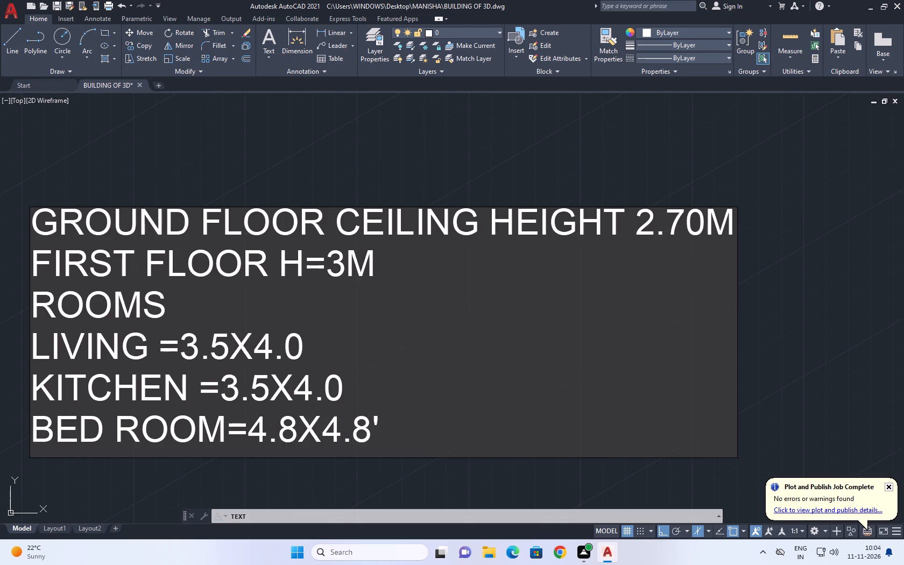
{"action": "key", "text": "BackSpace"}
{"action": "key", "text": "Return"}
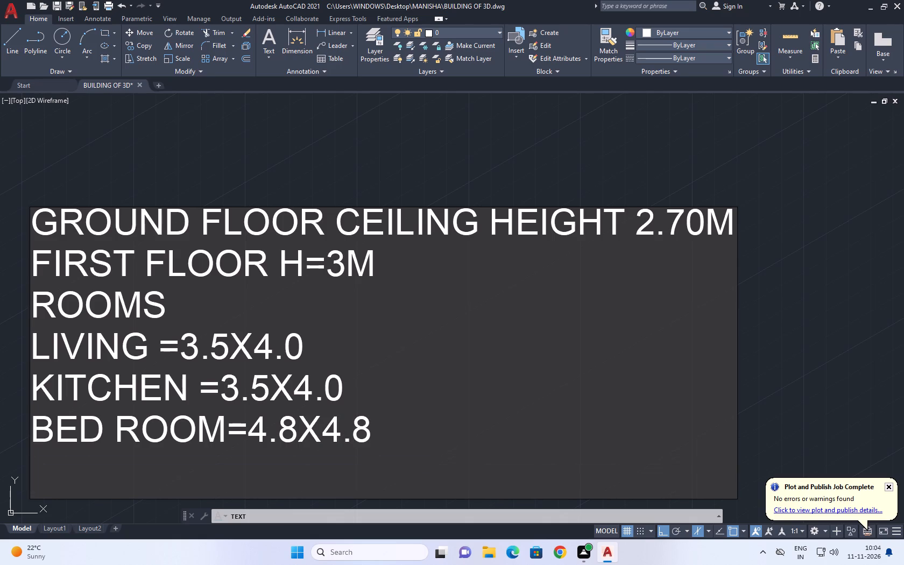
Add the stair width below the bedroom line as STAIR LVEL WIDTH=1.1.
{"action": "type", "text": "STAIR LVEL"}
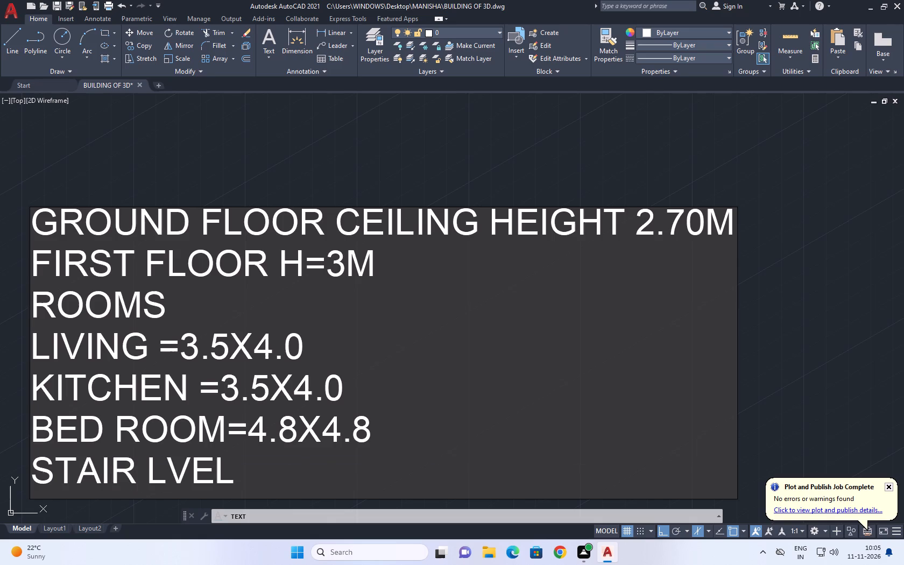
{"action": "key", "text": "equal"}
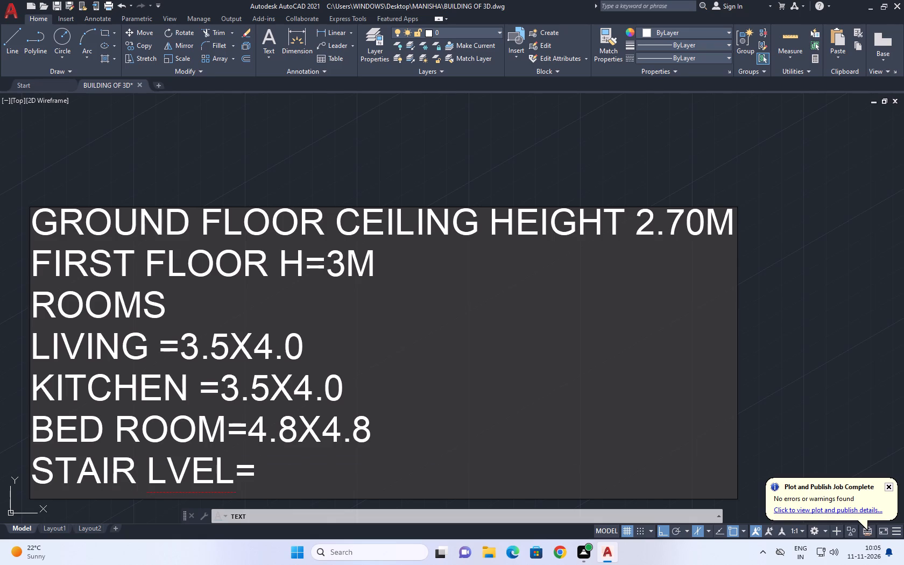
{"action": "key", "text": "BackSpace"}
{"action": "key", "text": "space"}
{"action": "type", "text": "WI"}
{"action": "type", "text": "DTH"}
{"action": "key", "text": "equal"}
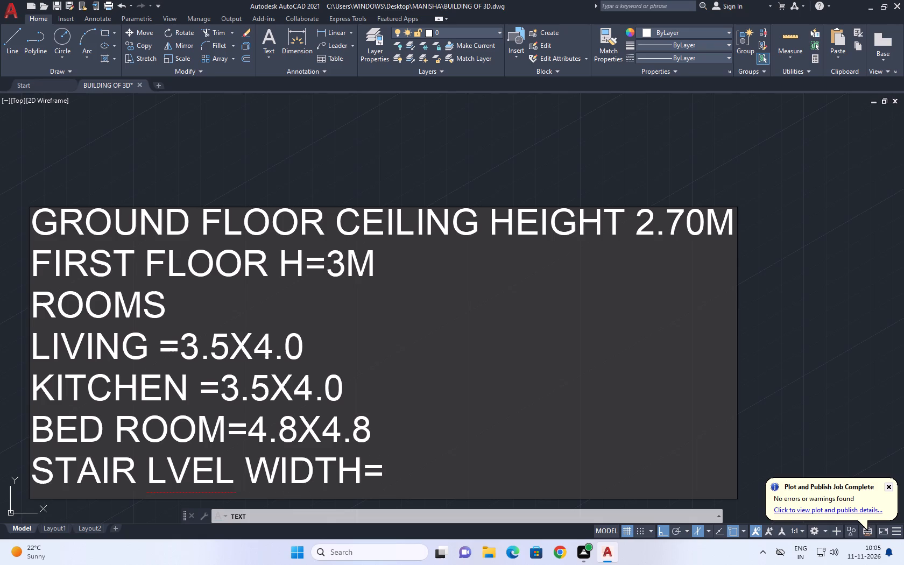
{"action": "type", "text": "1.'"}
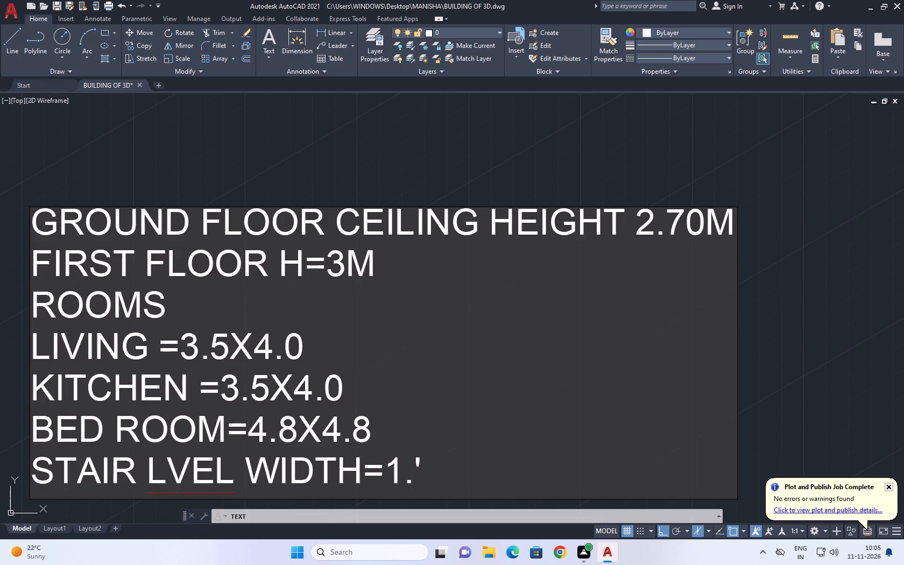
{"action": "key", "text": "BackSpace"}
{"action": "key", "text": "1"}
{"action": "key", "text": "Return"}
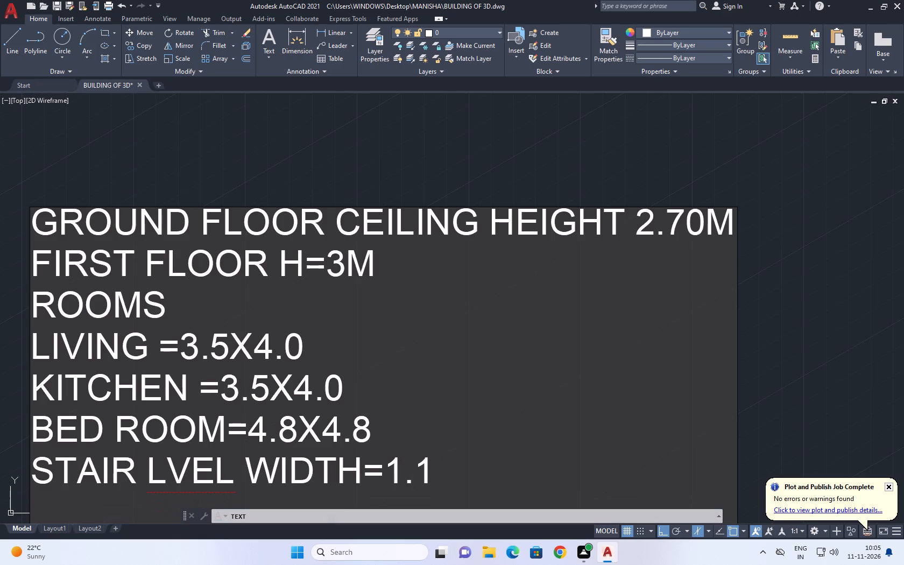
Add a DOOR OPENING line to the notes, followed by the line 900MM WIDE.
{"action": "type", "text": "DOOR P"}
{"action": "key", "text": "BackSpace"}
{"action": "type", "text": "OPENING"}
{"action": "key", "text": "Return"}
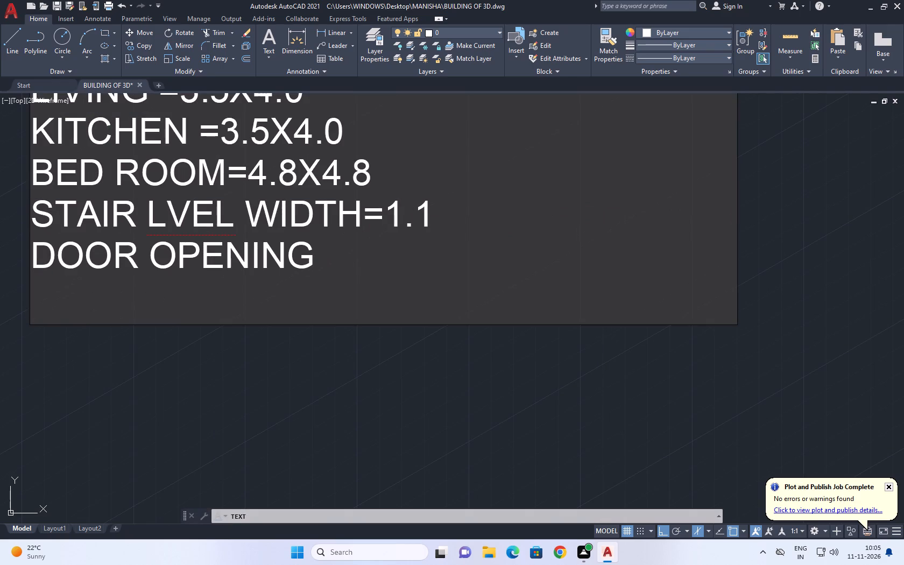
{"action": "key", "text": "9"}
{"action": "key", "text": "0"}
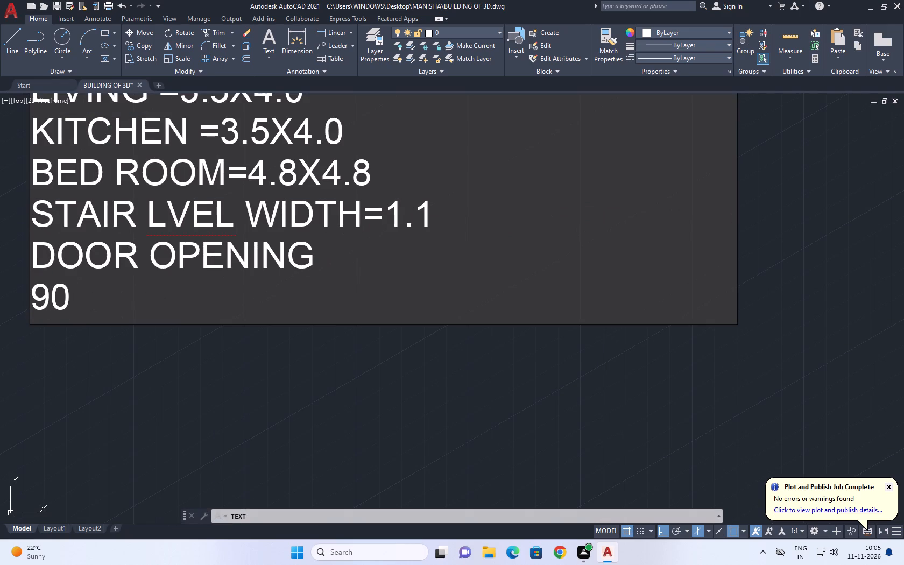
{"action": "key", "text": "0"}
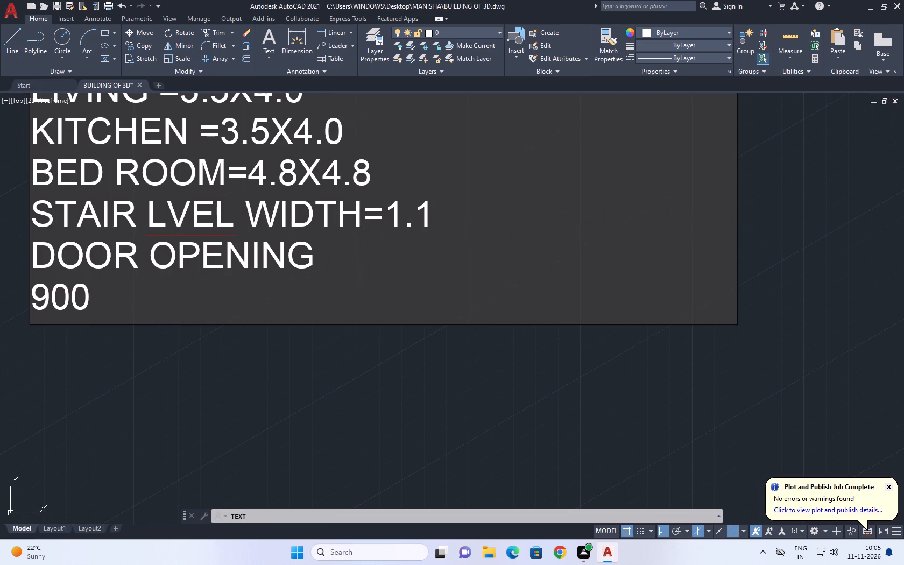
{"action": "type", "text": "MM WIDE"}
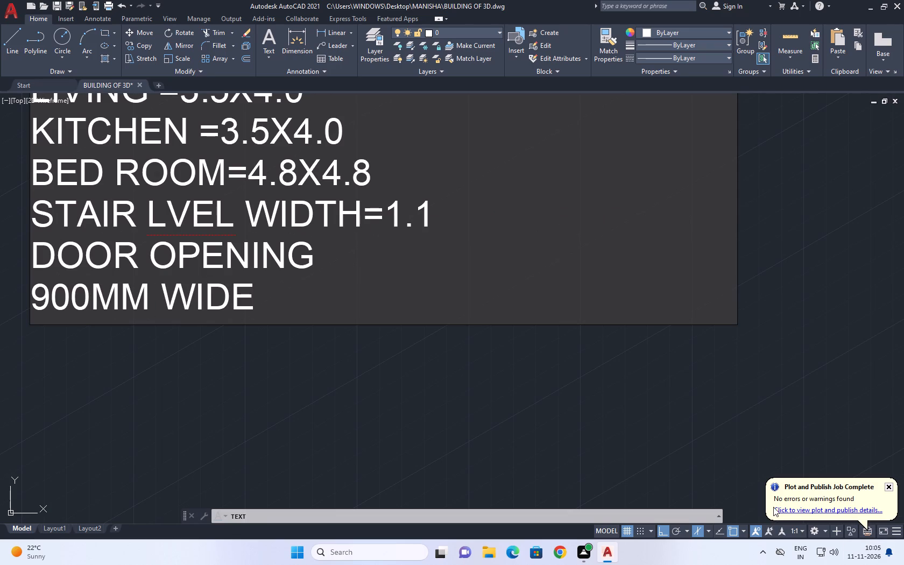
{"action": "key", "text": "Return"}
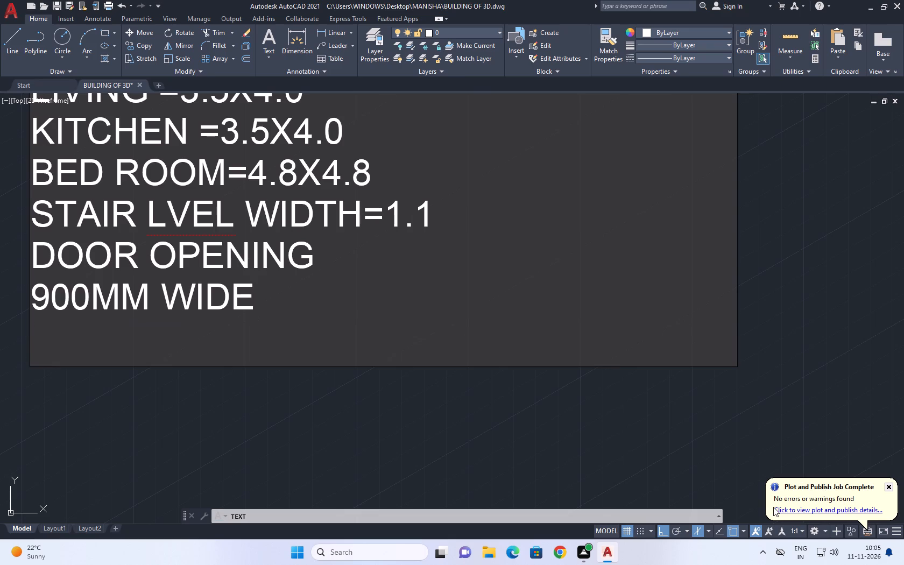
Add the window size as the last line, WINDOW=1.8X1.4, and finish the text.
{"action": "type", "text": "WINDOW"}
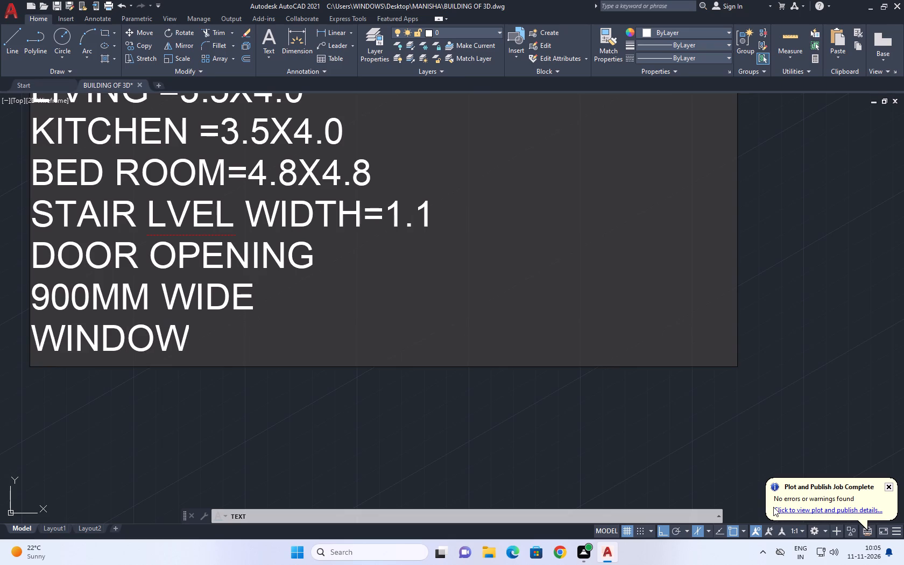
{"action": "key", "text": "equal"}
{"action": "type", "text": "1.8"}
{"action": "key", "text": "x"}
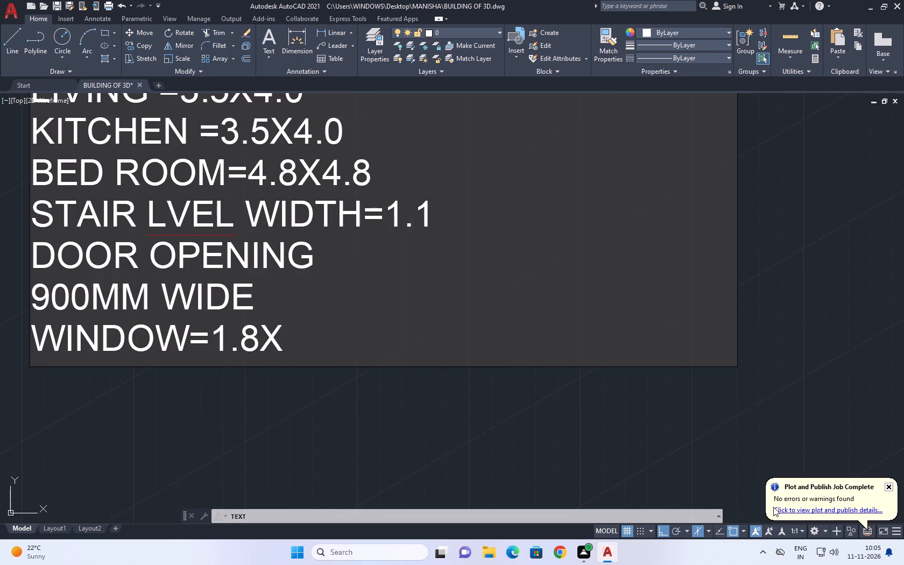
{"action": "type", "text": "1.4"}
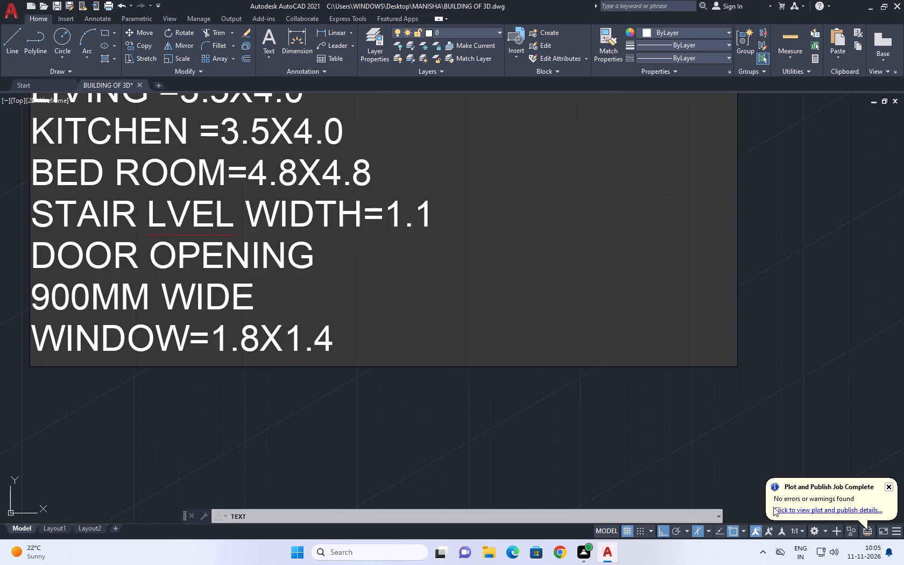
{"action": "left_click", "coordinate": [759, 326]}
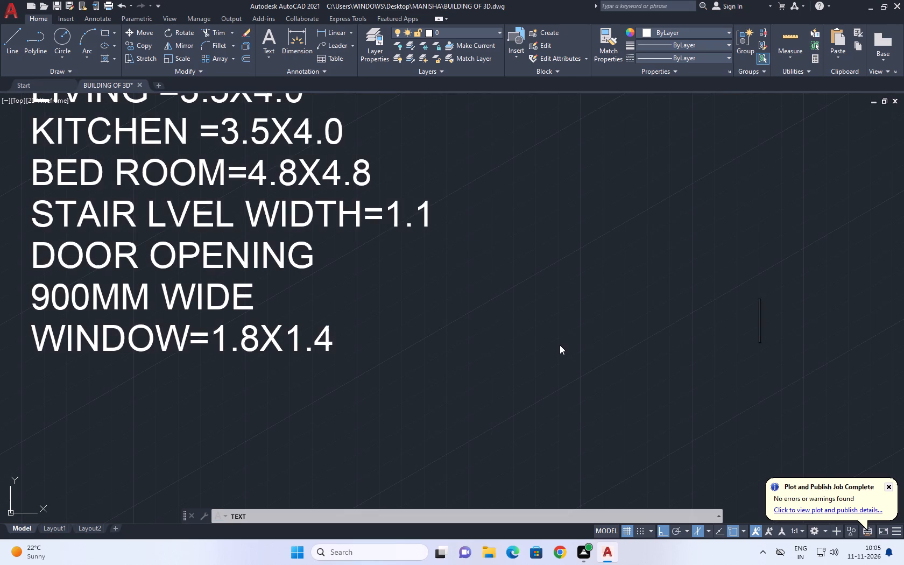
{"action": "key", "text": "Return"}
Erase the two small connected lines beside the text notes.
{"action": "scroll", "coordinate": [462, 315], "scroll_direction": "down", "scroll_amount": 2}
{"action": "middle_click_drag", "start_coordinate": [244, 274], "coordinate": [314, 287]}
{"action": "scroll", "coordinate": [366, 289], "scroll_direction": "down", "scroll_amount": 1}
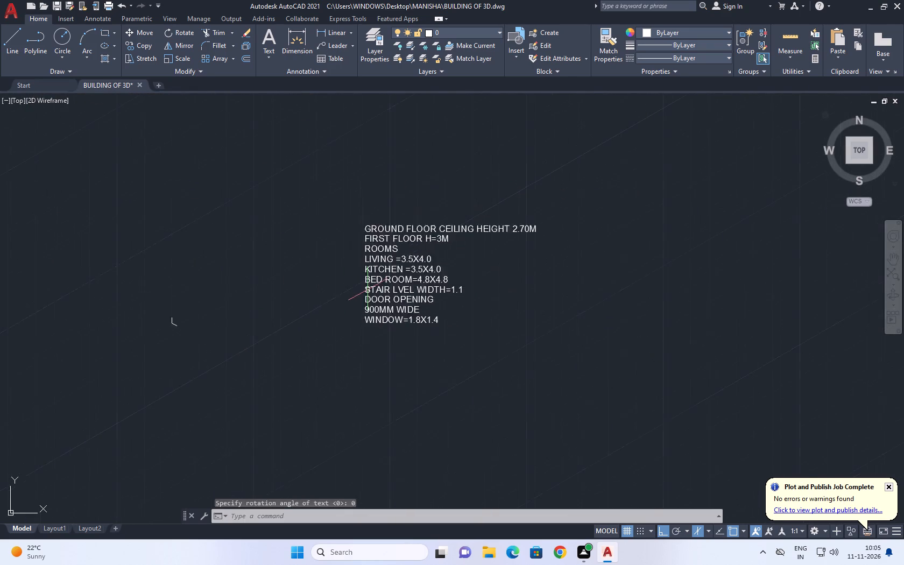
{"action": "scroll", "coordinate": [368, 289], "scroll_direction": "down", "scroll_amount": 1}
{"action": "scroll", "coordinate": [242, 300], "scroll_direction": "up", "scroll_amount": 2}
{"action": "scroll", "coordinate": [585, 262], "scroll_direction": "up", "scroll_amount": 1}
{"action": "middle_click_drag", "start_coordinate": [585, 262], "coordinate": [549, 262]}
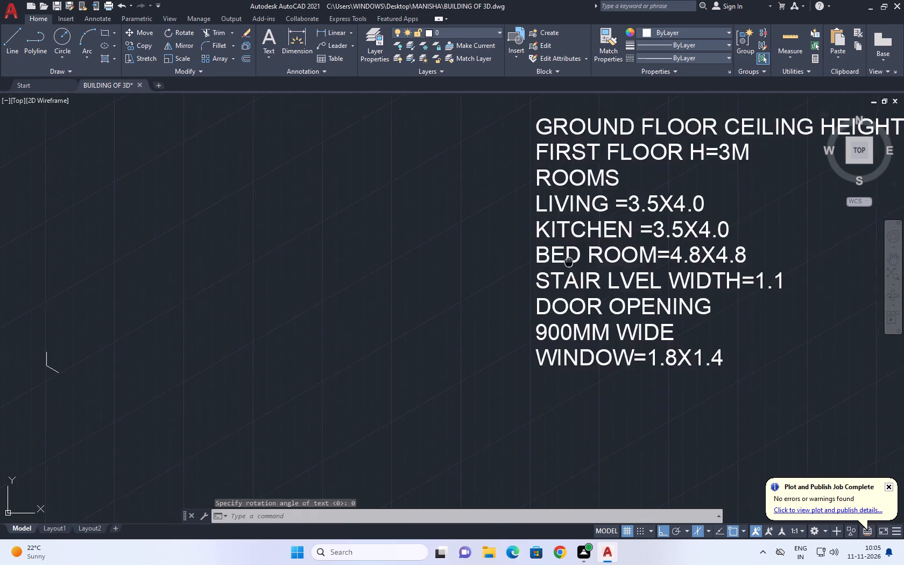
{"action": "middle_click_drag", "start_coordinate": [549, 262], "coordinate": [358, 293]}
{"action": "scroll", "coordinate": [350, 300], "scroll_direction": "down", "scroll_amount": 5}
{"action": "scroll", "coordinate": [302, 320], "scroll_direction": "up", "scroll_amount": 1}
{"action": "left_click_drag", "start_coordinate": [282, 339], "coordinate": [205, 322]}
{"action": "left_click_drag", "start_coordinate": [201, 295], "coordinate": [163, 281]}
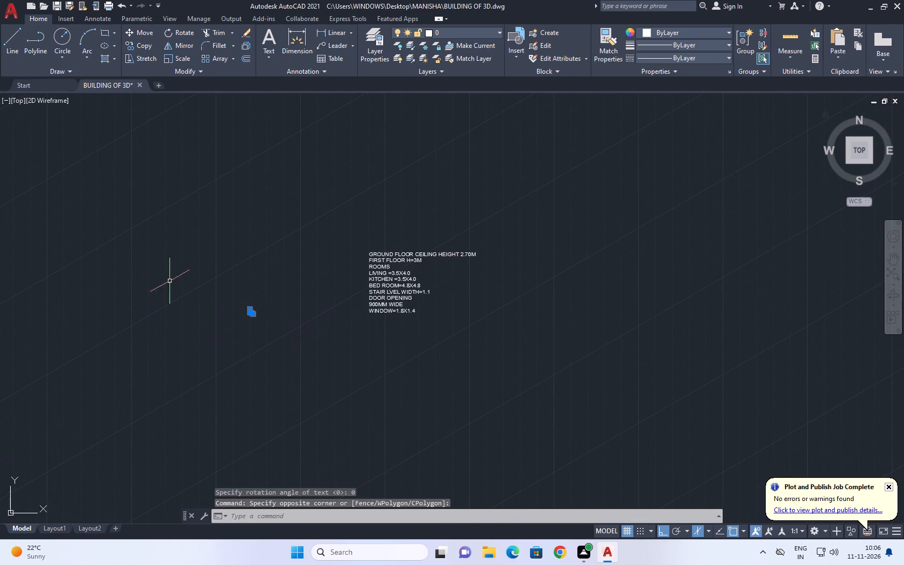
{"action": "left_click_drag", "start_coordinate": [163, 281], "coordinate": [157, 284]}
{"action": "middle_click_drag", "start_coordinate": [400, 276], "coordinate": [378, 295]}
{"action": "key", "text": "Delete"}
Draw a 10-unit line along the 30° isometric axis in the empty area beside the notes.
{"action": "middle_click_drag", "start_coordinate": [400, 327], "coordinate": [289, 274]}
{"action": "scroll", "coordinate": [282, 255], "scroll_direction": "up", "scroll_amount": 1}
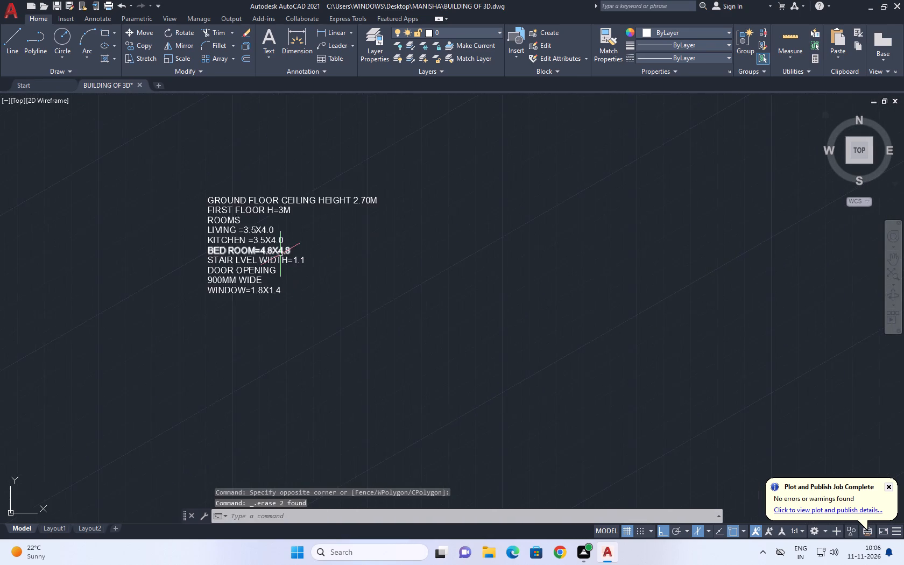
{"action": "scroll", "coordinate": [280, 254], "scroll_direction": "up", "scroll_amount": 2}
{"action": "middle_click_drag", "start_coordinate": [617, 215], "coordinate": [495, 241]}
{"action": "scroll", "coordinate": [495, 242], "scroll_direction": "down", "scroll_amount": 1}
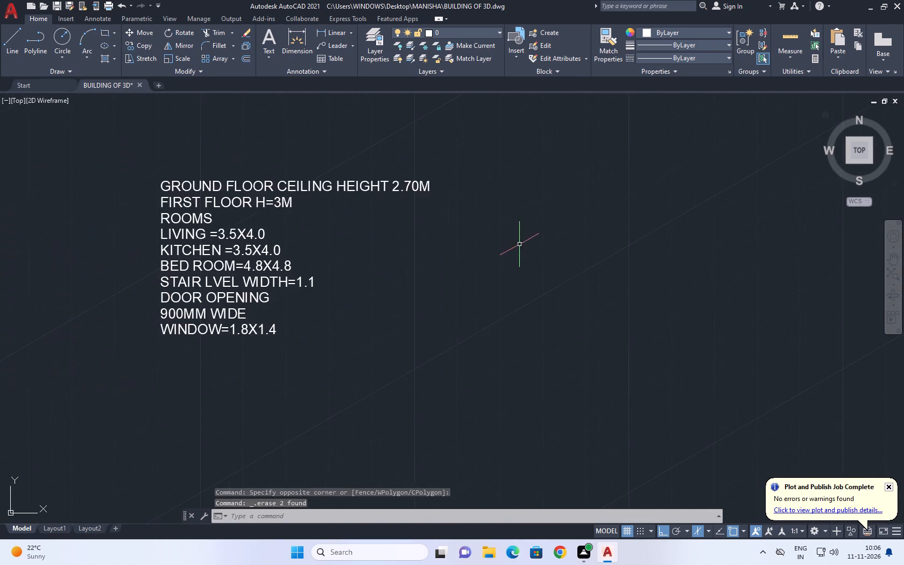
{"action": "middle_click_drag", "start_coordinate": [518, 244], "coordinate": [366, 243]}
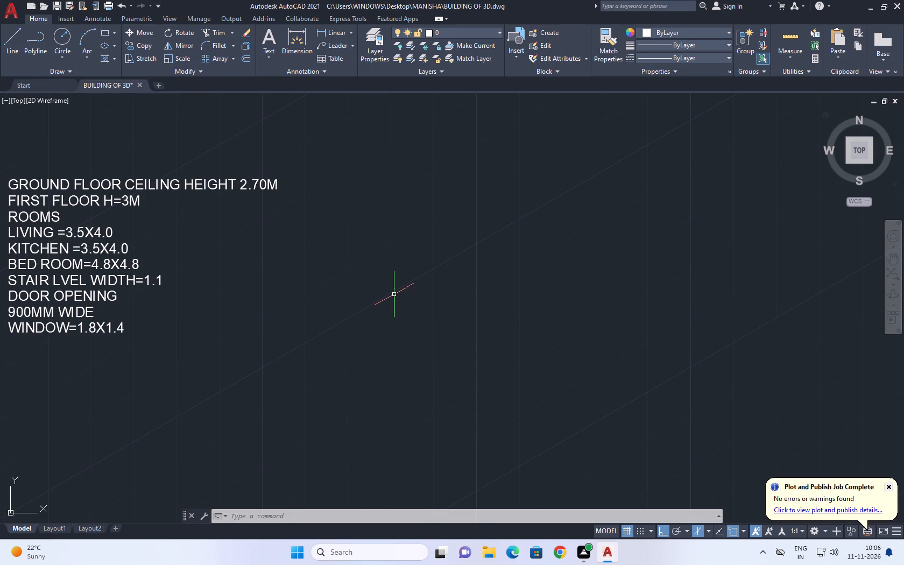
{"action": "middle_click_drag", "start_coordinate": [568, 255], "coordinate": [471, 299]}
{"action": "key", "text": "l"}
{"action": "key", "text": "space"}
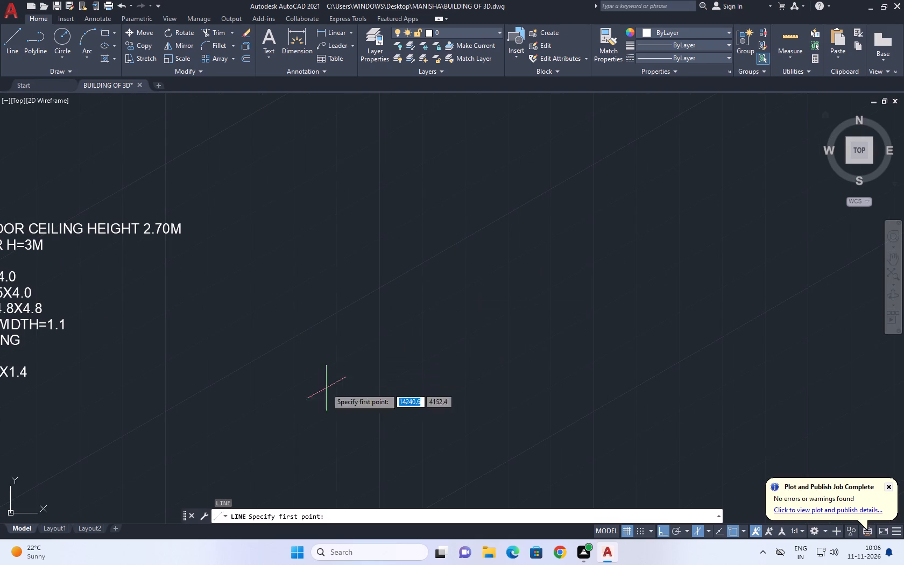
{"action": "left_click", "coordinate": [380, 411]}
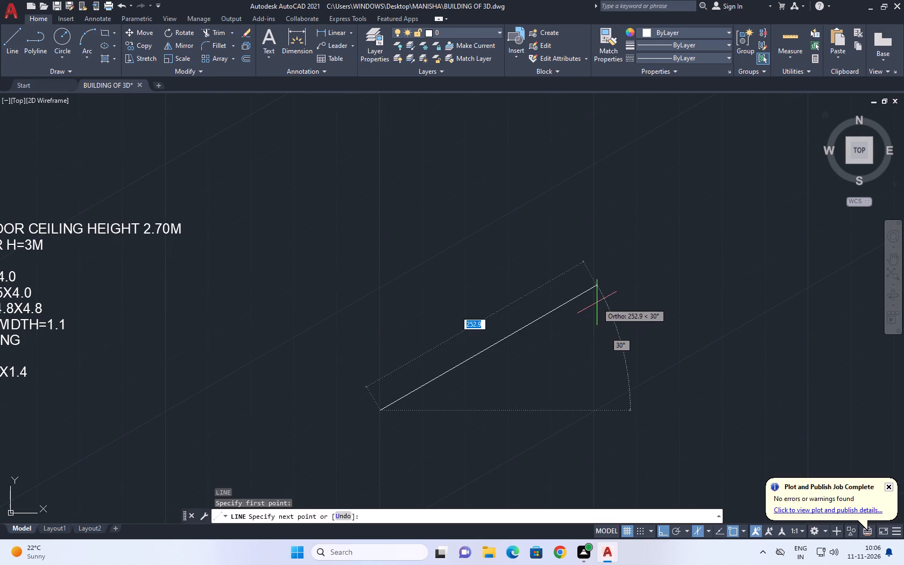
{"action": "key", "text": "1"}
{"action": "key", "text": "0"}
{"action": "key", "text": "Return"}
{"action": "key", "text": "space"}
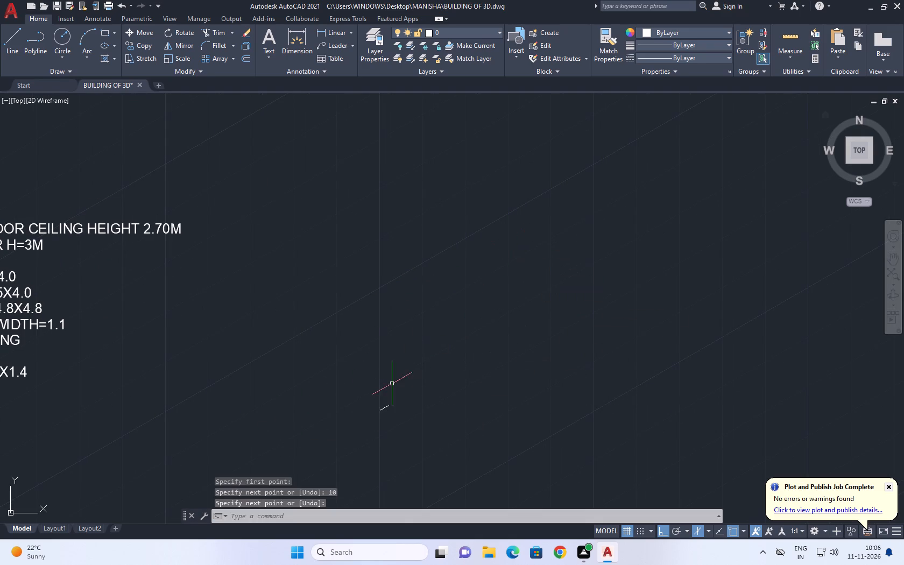
Draw an 8.5-unit line at 150° from the lower end of the 10-unit line, then switch to the top isoplane.
{"action": "scroll", "coordinate": [371, 425], "scroll_direction": "up", "scroll_amount": 4}
{"action": "scroll", "coordinate": [395, 347], "scroll_direction": "up", "scroll_amount": 3}
{"action": "middle_click_drag", "start_coordinate": [397, 343], "coordinate": [397, 343]}
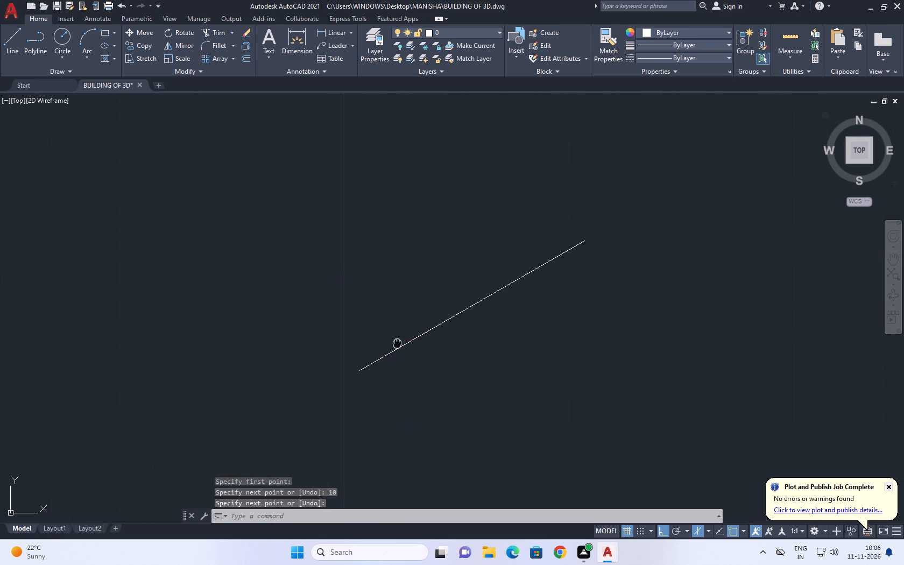
{"action": "middle_click_drag", "start_coordinate": [397, 343], "coordinate": [487, 329]}
{"action": "middle_click_drag", "start_coordinate": [501, 323], "coordinate": [499, 390]}
{"action": "key", "text": "l"}
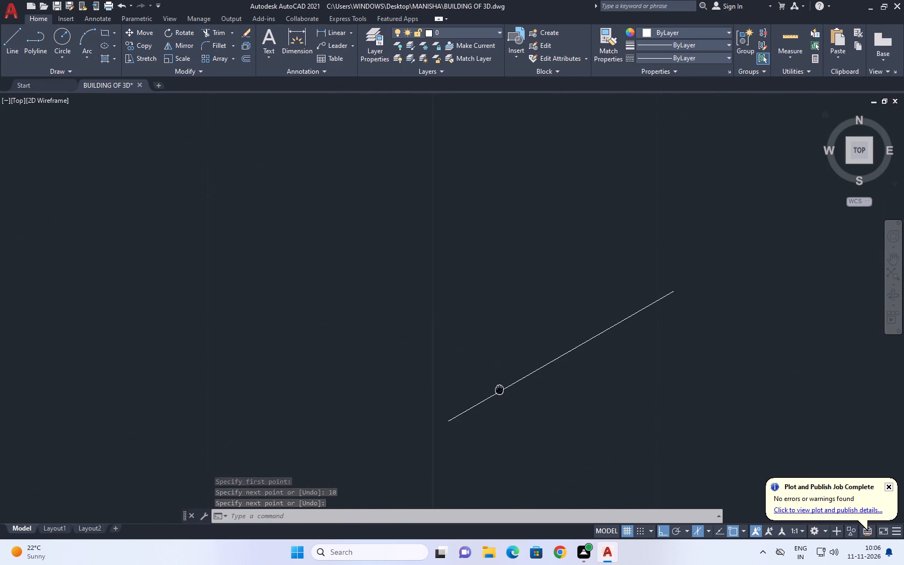
{"action": "key", "text": "space"}
{"action": "scroll", "coordinate": [490, 413], "scroll_direction": "up", "scroll_amount": 1}
{"action": "left_click", "coordinate": [425, 426]}
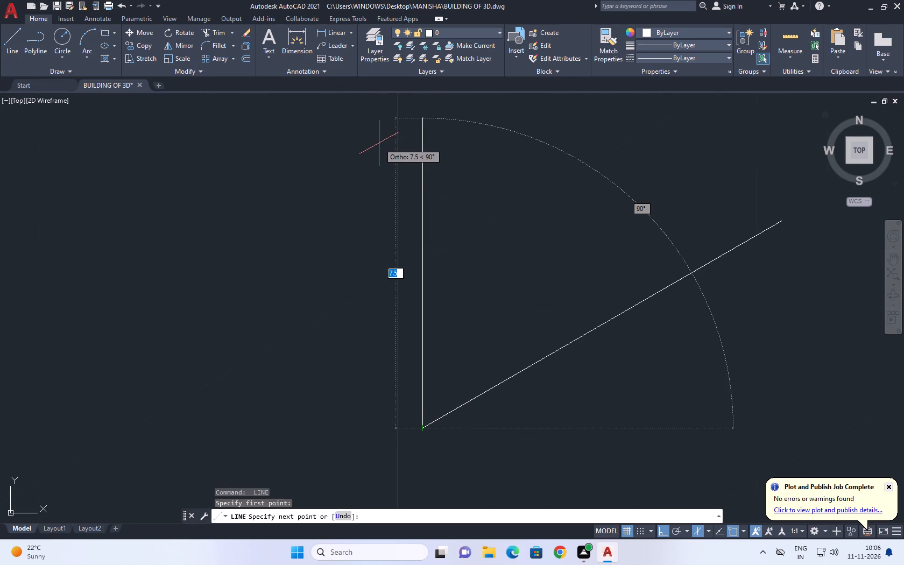
{"action": "key", "text": "F5"}
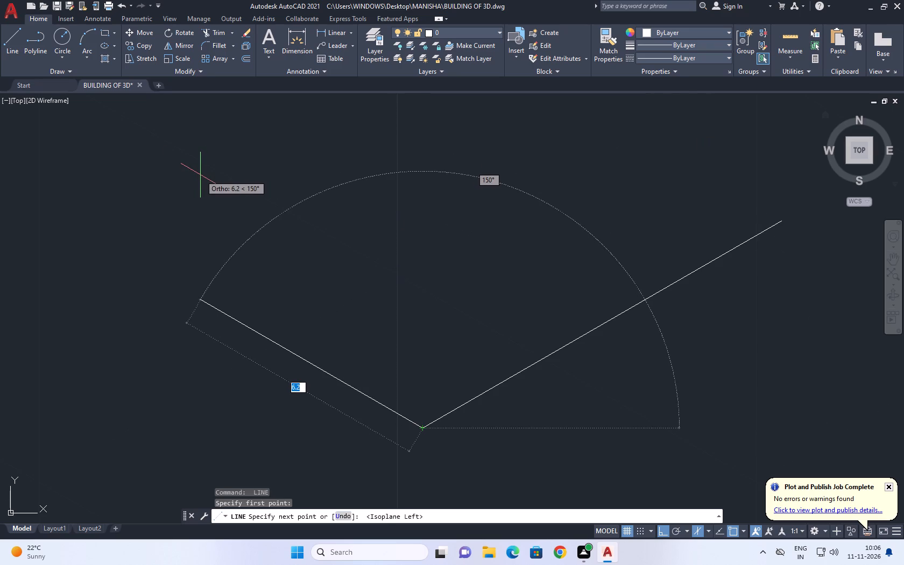
{"action": "key", "text": "8"}
{"action": "key", "text": "period"}
{"action": "key", "text": "5"}
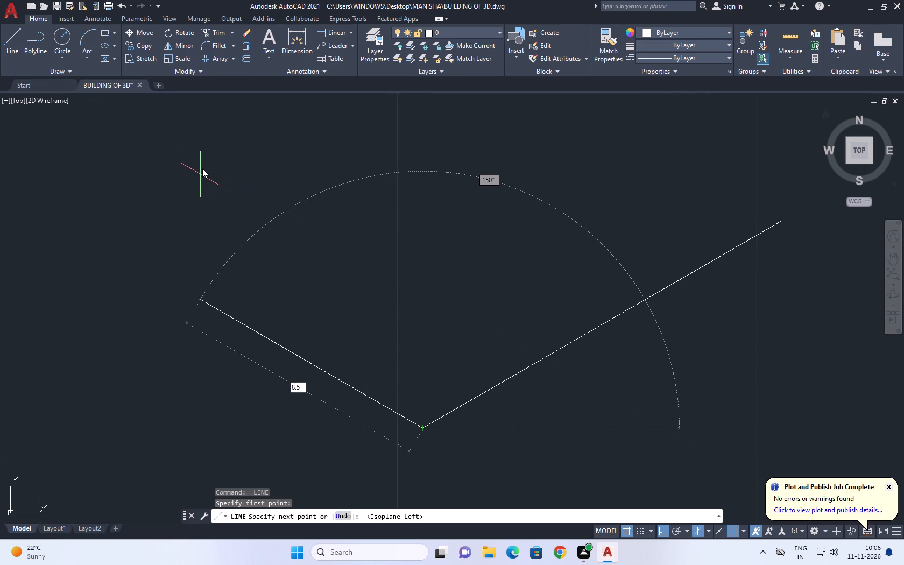
{"action": "key", "text": "Return"}
{"action": "scroll", "coordinate": [318, 178], "scroll_direction": "down", "scroll_amount": 2}
{"action": "middle_click_drag", "start_coordinate": [364, 174], "coordinate": [366, 350]}
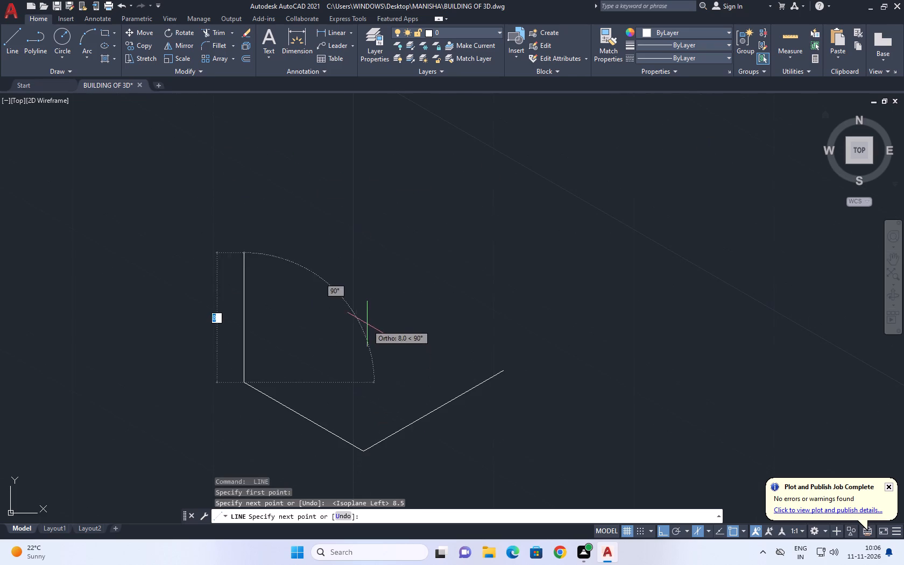
{"action": "key", "text": "F5"}
{"action": "middle_click_drag", "start_coordinate": [391, 309], "coordinate": [429, 326]}
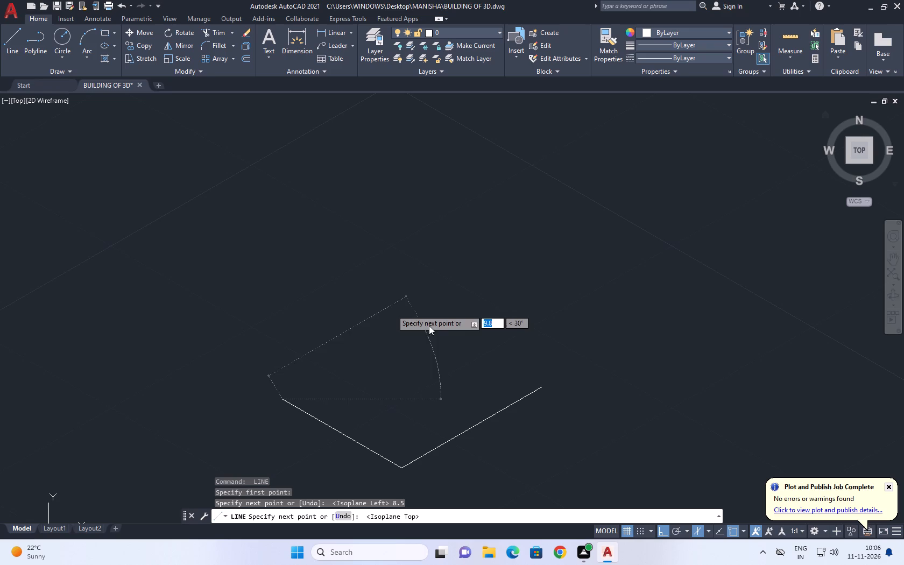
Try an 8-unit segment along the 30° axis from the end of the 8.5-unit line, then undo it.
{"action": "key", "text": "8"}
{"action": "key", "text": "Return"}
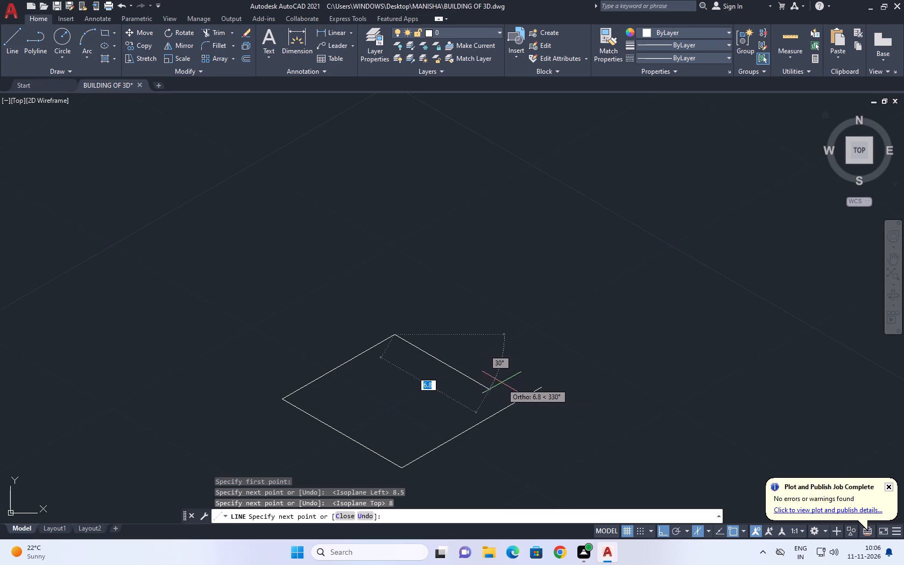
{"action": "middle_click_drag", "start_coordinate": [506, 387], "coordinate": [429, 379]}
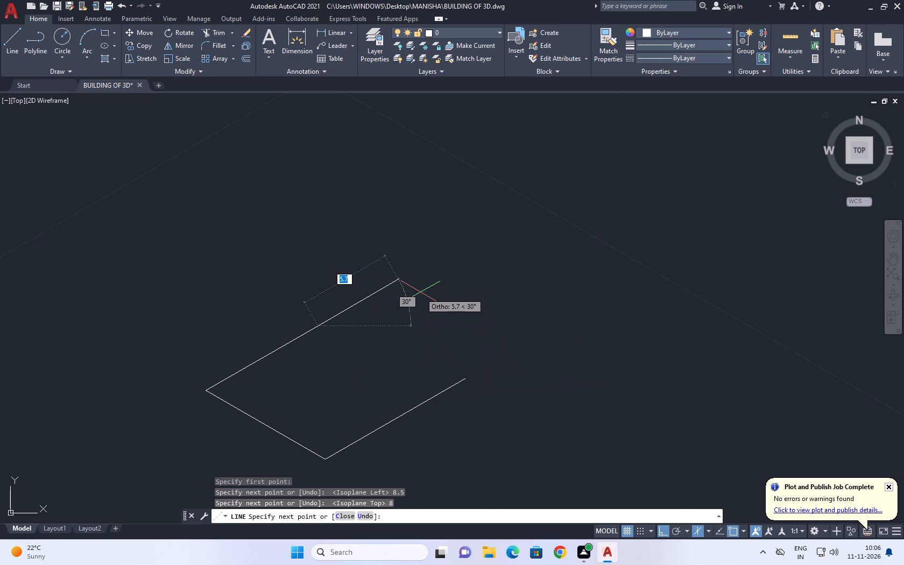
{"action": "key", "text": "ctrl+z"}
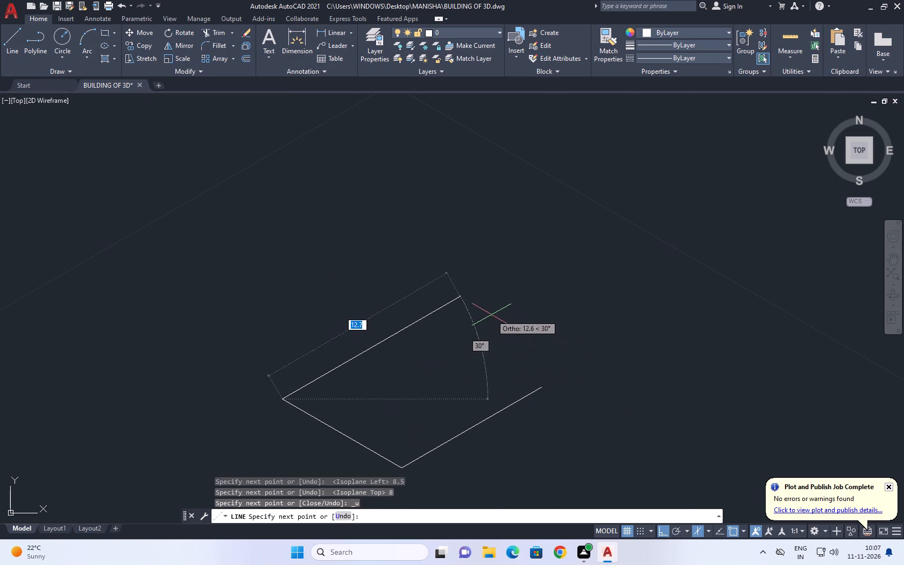
Draw overlong lines from the two open ends of the outline, one along 30° and one along 150°, so that they cross.
{"action": "left_click", "coordinate": [486, 281]}
{"action": "key", "text": "space"}
{"action": "key", "text": "space"}
{"action": "left_click", "coordinate": [546, 388]}
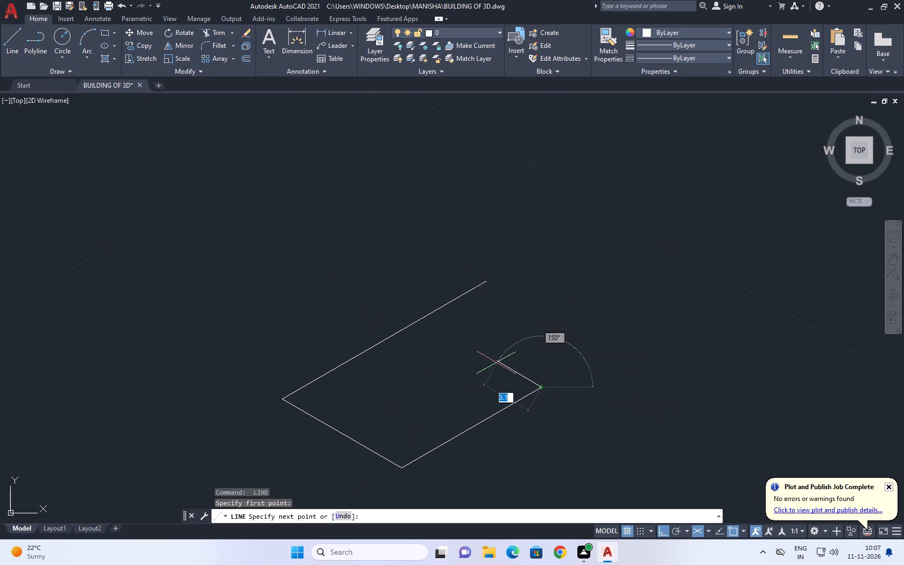
{"action": "left_click", "coordinate": [371, 280]}
{"action": "key", "text": "space"}
Trim both line overhangs beyond the crossing point to leave a closed isometric base outline.
{"action": "middle_click_drag", "start_coordinate": [460, 288], "coordinate": [525, 349]}
{"action": "key", "text": "t"}
{"action": "key", "text": "r"}
{"action": "key", "text": "space"}
{"action": "left_click_drag", "start_coordinate": [538, 357], "coordinate": [535, 351]}
{"action": "left_click_drag", "start_coordinate": [368, 369], "coordinate": [362, 369]}
{"action": "key", "text": "space"}
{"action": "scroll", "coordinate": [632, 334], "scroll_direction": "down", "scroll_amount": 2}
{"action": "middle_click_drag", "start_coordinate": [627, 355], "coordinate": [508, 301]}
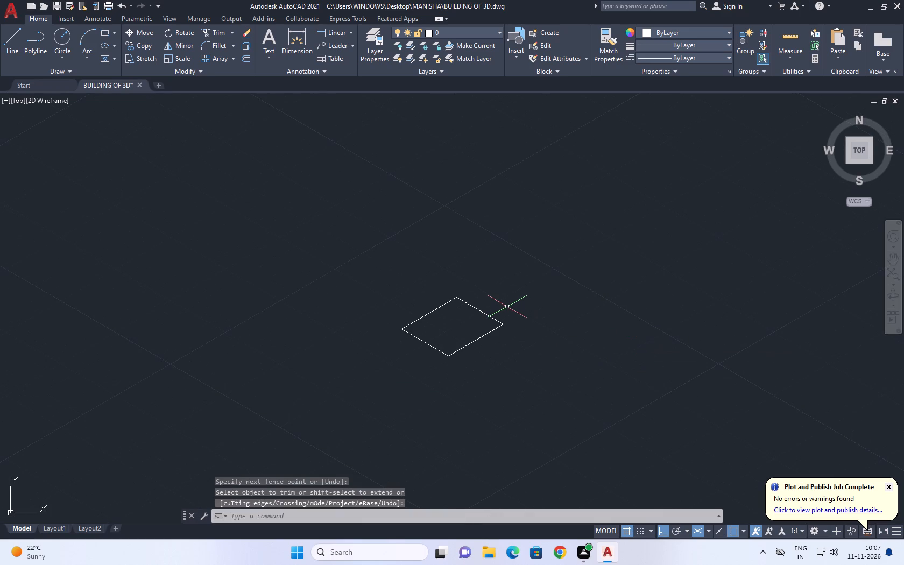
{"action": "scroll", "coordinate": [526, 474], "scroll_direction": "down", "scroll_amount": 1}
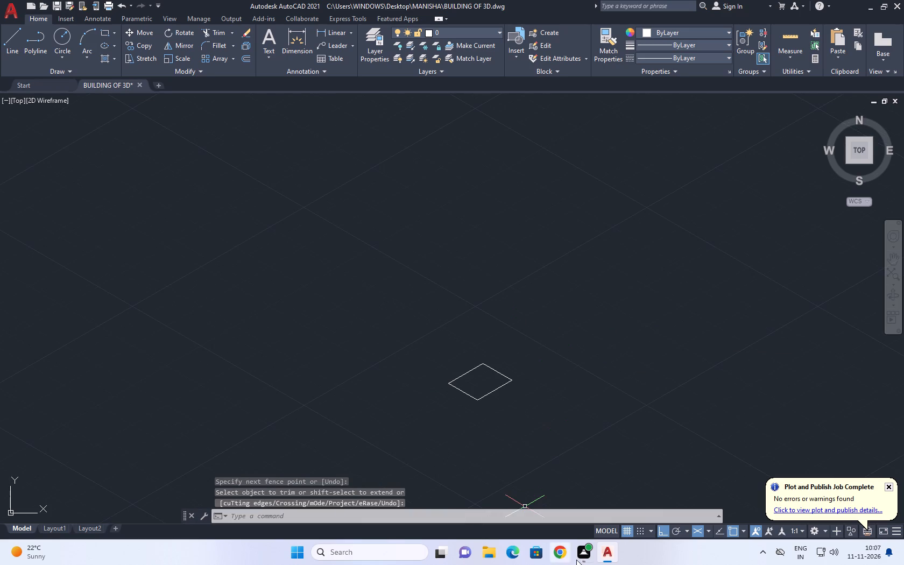
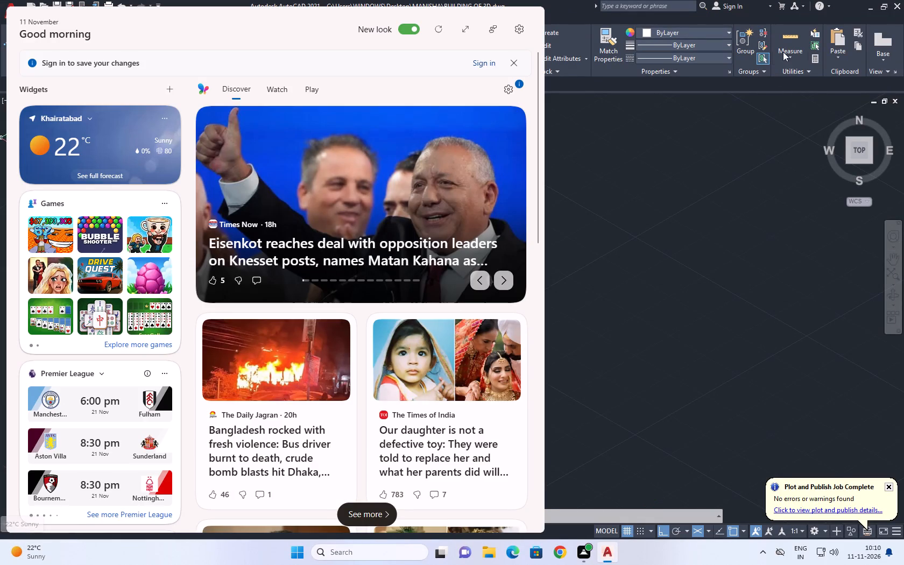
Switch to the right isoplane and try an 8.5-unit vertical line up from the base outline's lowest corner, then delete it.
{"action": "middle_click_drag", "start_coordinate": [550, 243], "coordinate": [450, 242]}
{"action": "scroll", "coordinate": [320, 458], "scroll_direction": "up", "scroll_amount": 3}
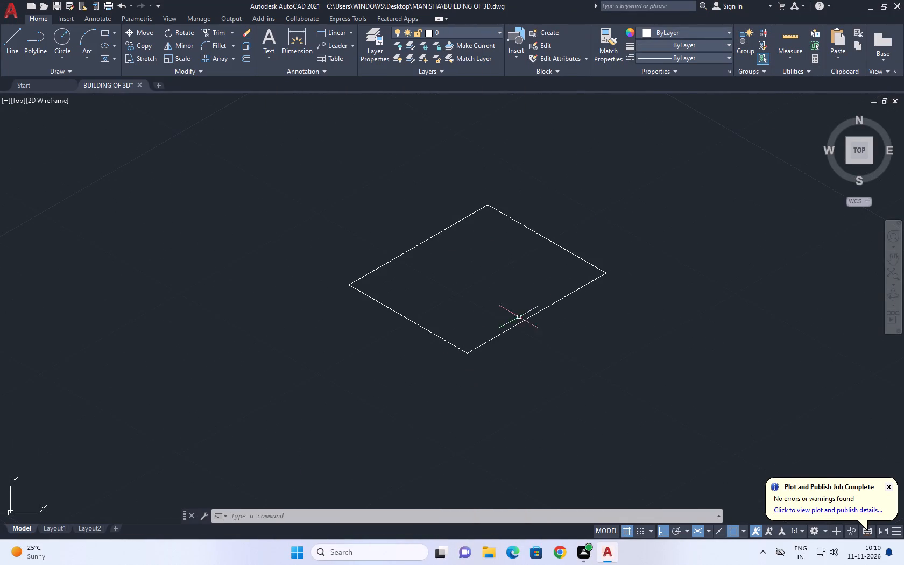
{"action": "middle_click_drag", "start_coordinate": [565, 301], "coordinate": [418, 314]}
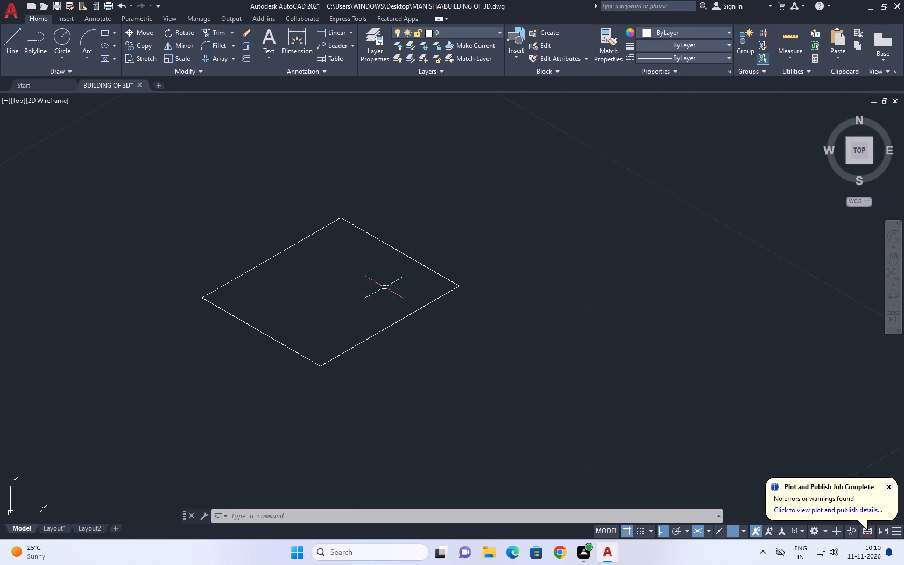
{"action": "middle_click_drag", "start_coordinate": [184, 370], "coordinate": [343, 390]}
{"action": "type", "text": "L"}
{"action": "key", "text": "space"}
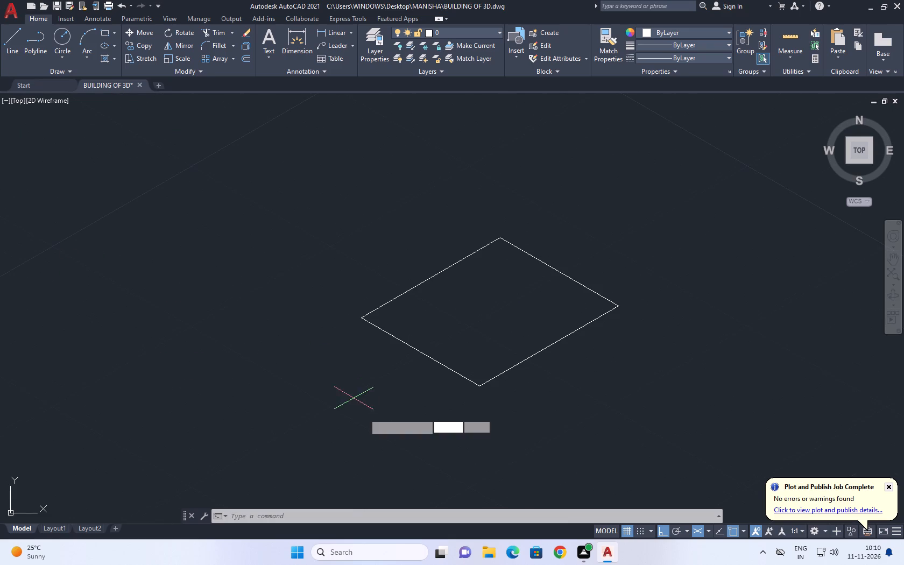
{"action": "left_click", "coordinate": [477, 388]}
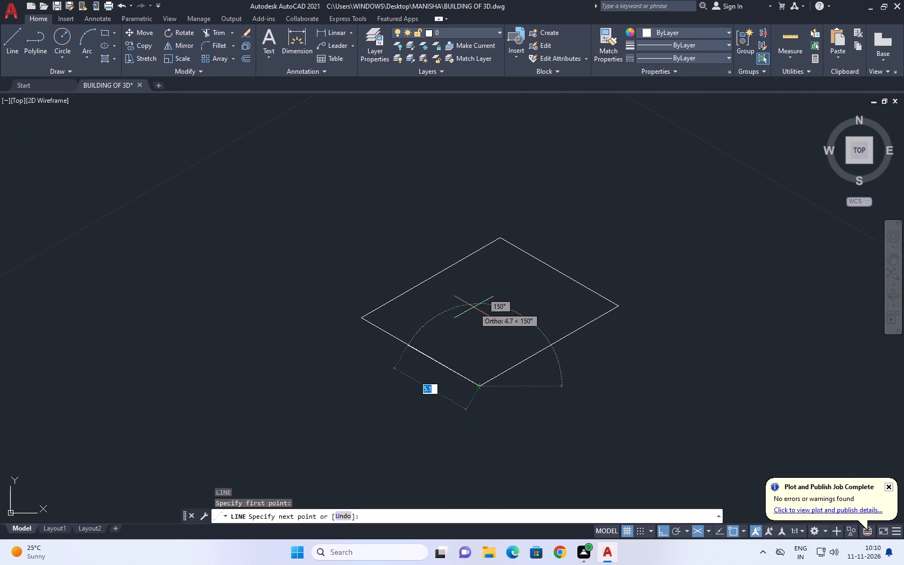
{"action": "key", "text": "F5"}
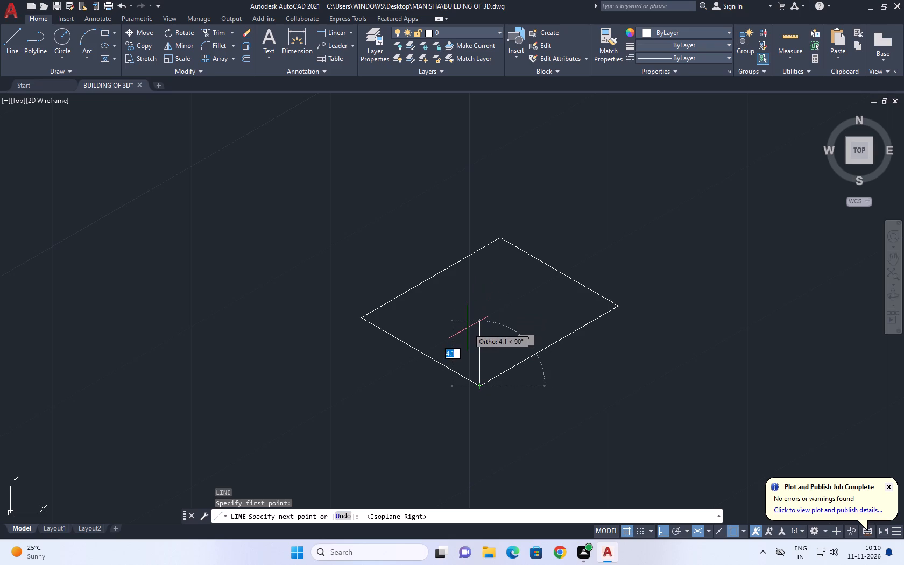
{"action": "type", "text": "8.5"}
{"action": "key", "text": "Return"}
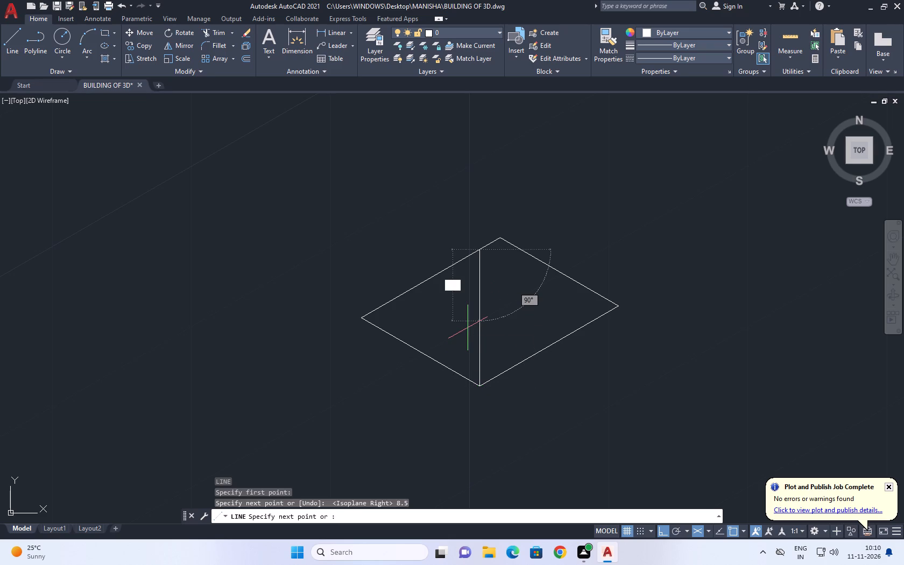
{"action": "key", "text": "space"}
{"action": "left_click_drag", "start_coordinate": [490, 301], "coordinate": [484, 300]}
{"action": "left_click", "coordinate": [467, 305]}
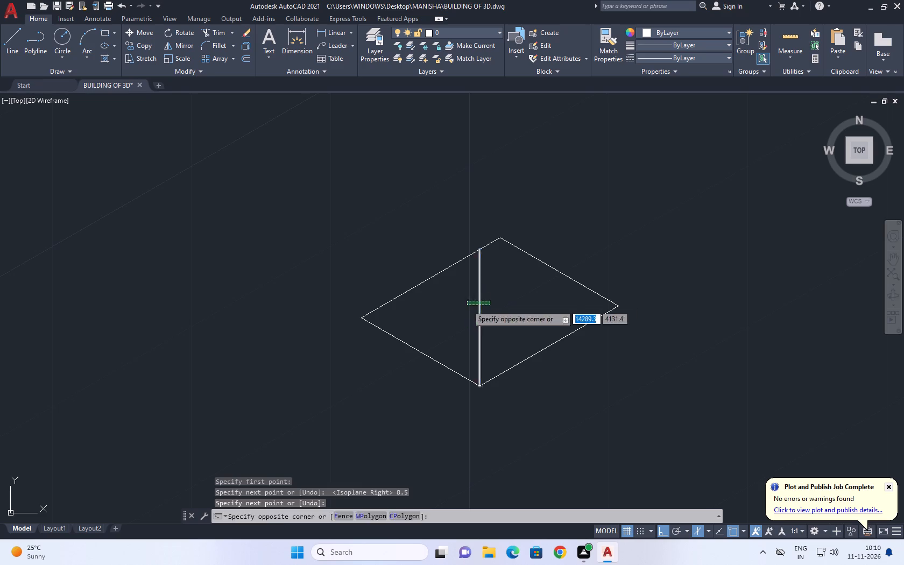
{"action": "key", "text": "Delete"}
Draw a short freehand vertical line straight up from the base outline's lowest corner, ending inside the outline.
{"action": "key", "text": "l"}
{"action": "key", "text": "space"}
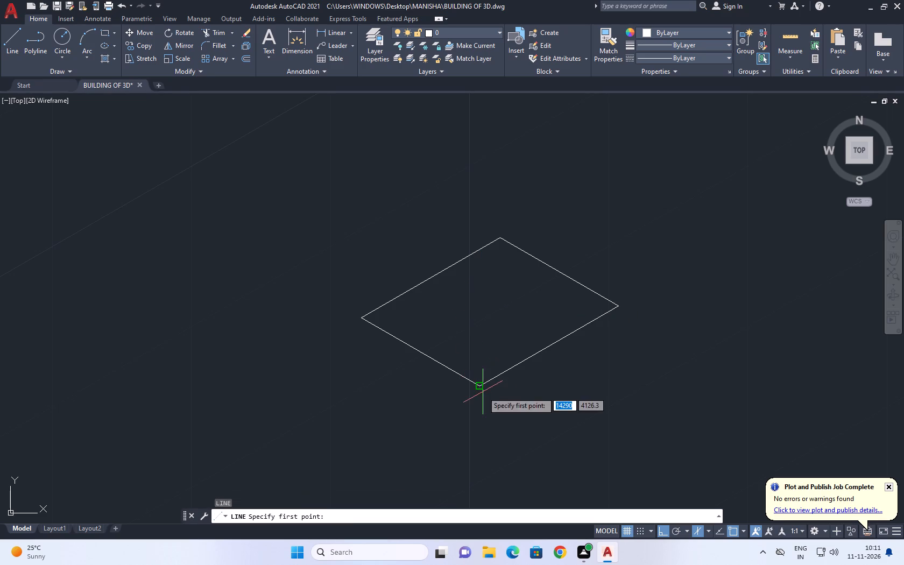
{"action": "left_click", "coordinate": [481, 386]}
{"action": "left_click", "coordinate": [470, 331]}
{"action": "key", "text": "space"}
Review the text notes for the floor heights, room sizes and opening sizes, then return to the base outline.
{"action": "middle_click_drag", "start_coordinate": [518, 314], "coordinate": [518, 315]}
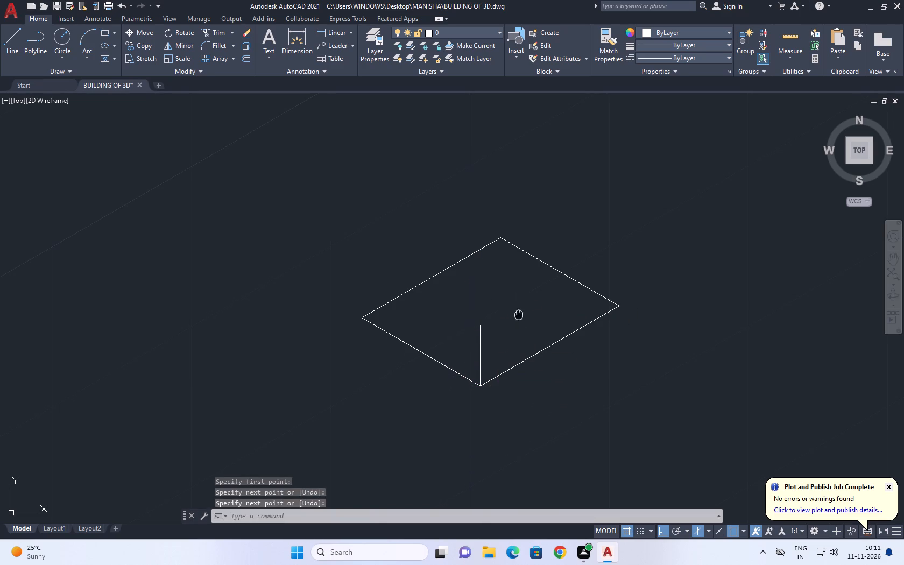
{"action": "middle_click_drag", "start_coordinate": [518, 315], "coordinate": [451, 351]}
{"action": "scroll", "coordinate": [450, 352], "scroll_direction": "up", "scroll_amount": 1}
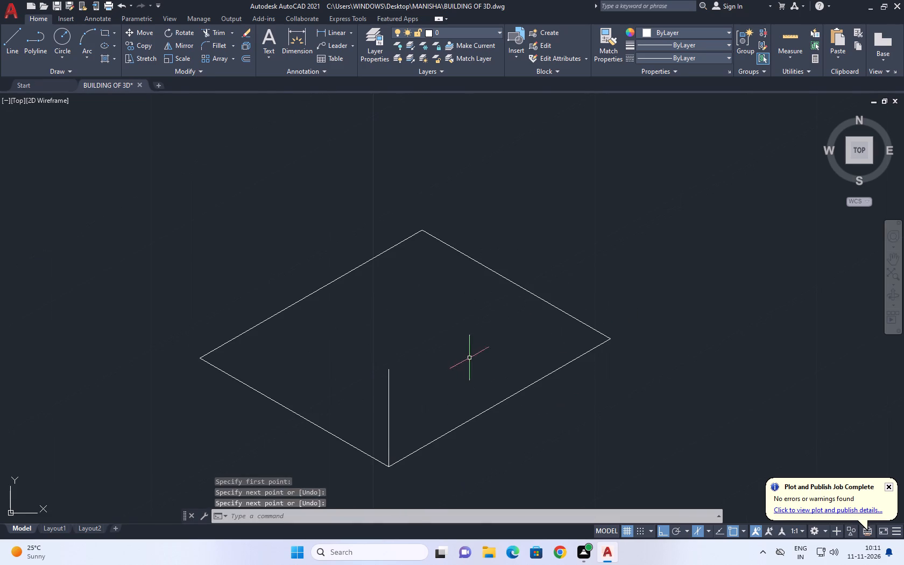
{"action": "middle_click_drag", "start_coordinate": [471, 358], "coordinate": [436, 361]}
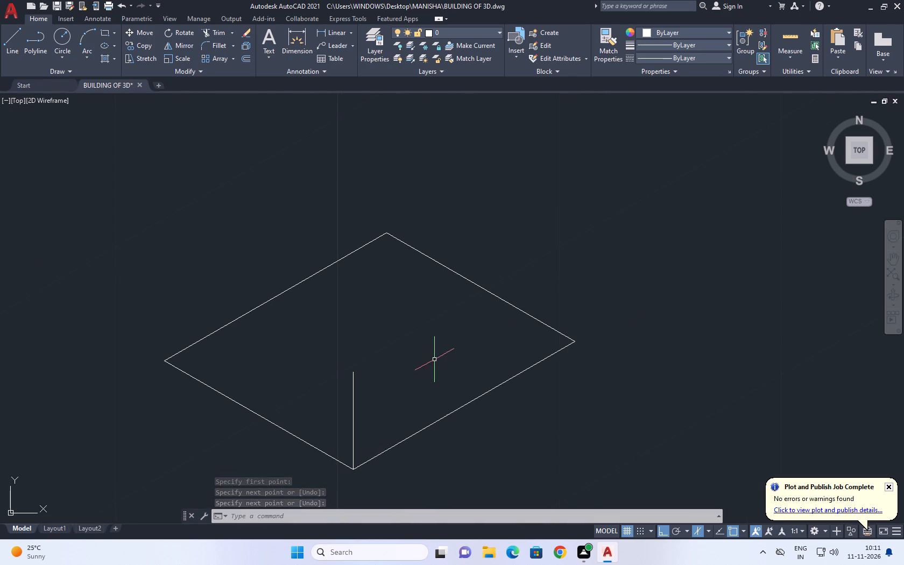
{"action": "scroll", "coordinate": [434, 359], "scroll_direction": "down", "scroll_amount": 4}
{"action": "middle_click_drag", "start_coordinate": [460, 329], "coordinate": [399, 331]}
{"action": "scroll", "coordinate": [389, 336], "scroll_direction": "down", "scroll_amount": 2}
{"action": "scroll", "coordinate": [307, 359], "scroll_direction": "down", "scroll_amount": 2}
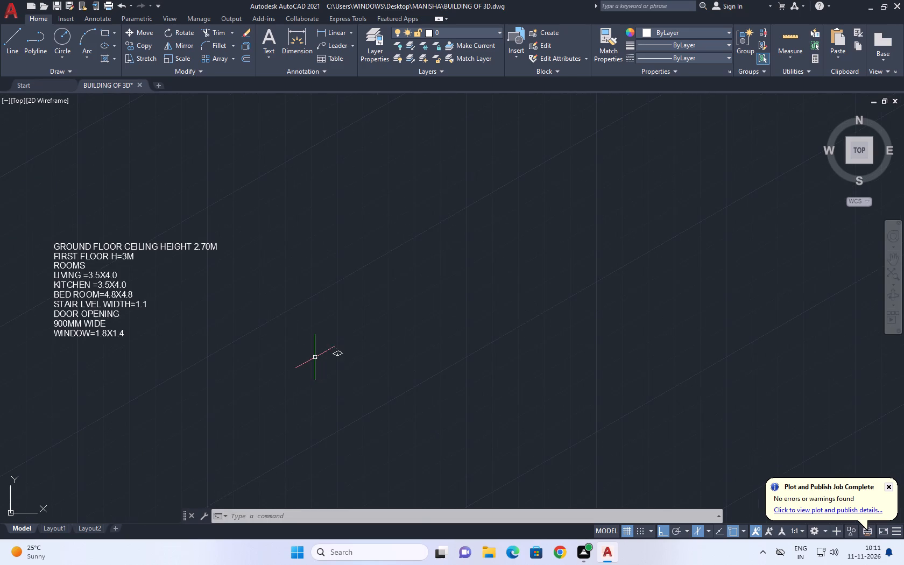
{"action": "scroll", "coordinate": [315, 356], "scroll_direction": "up", "scroll_amount": 1}
{"action": "middle_click_drag", "start_coordinate": [2, 360], "coordinate": [216, 328]}
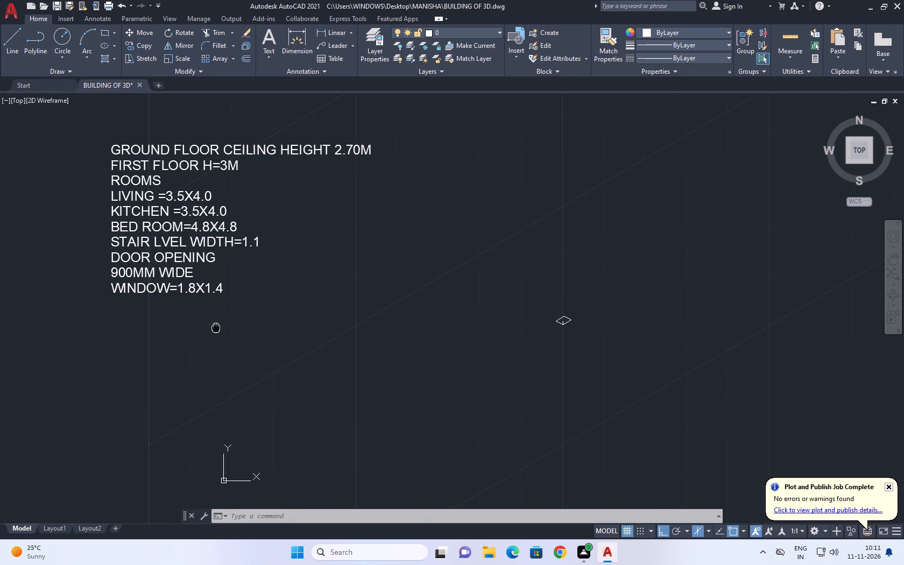
{"action": "middle_click_drag", "start_coordinate": [216, 328], "coordinate": [178, 340]}
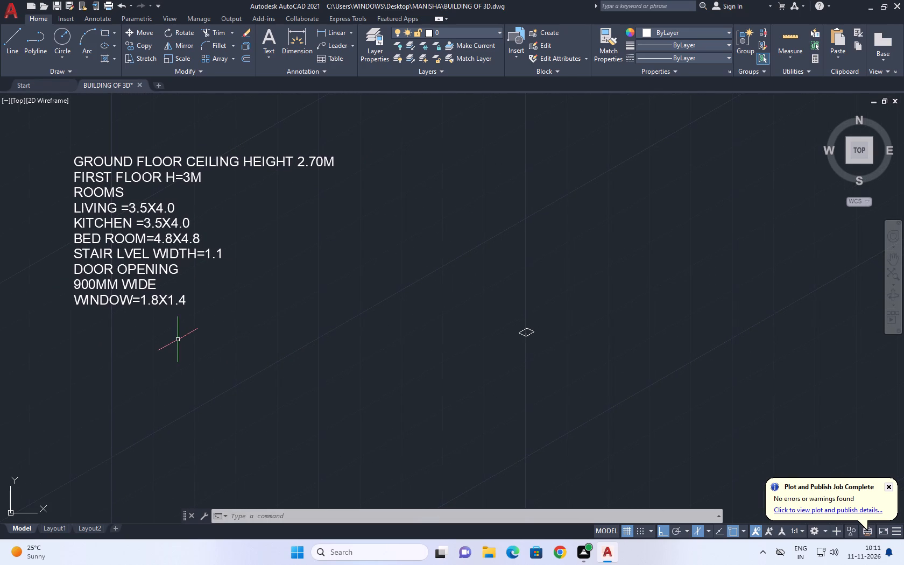
{"action": "middle_click_drag", "start_coordinate": [520, 319], "coordinate": [447, 320]}
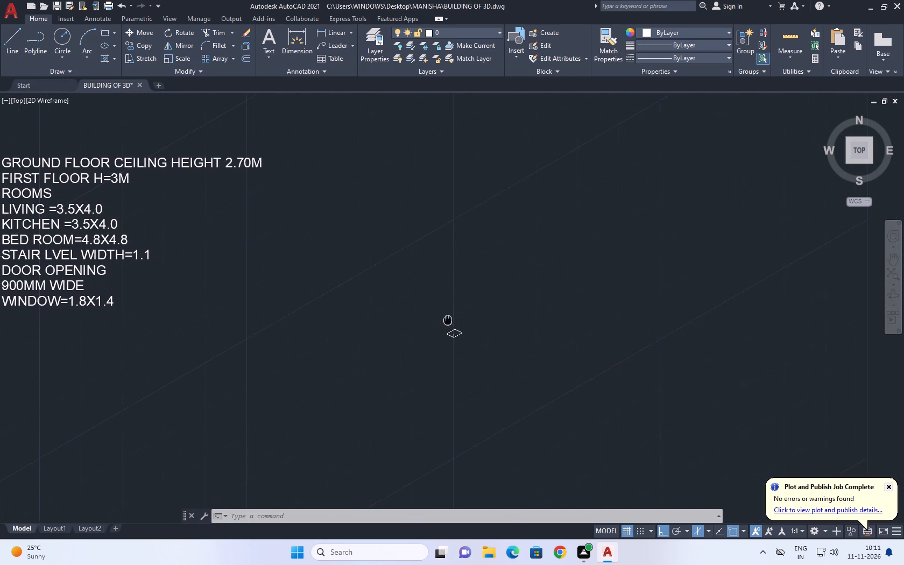
{"action": "middle_click_drag", "start_coordinate": [447, 320], "coordinate": [436, 322]}
{"action": "scroll", "coordinate": [446, 324], "scroll_direction": "up", "scroll_amount": 4}
{"action": "middle_click_drag", "start_coordinate": [458, 402], "coordinate": [412, 348]}
{"action": "scroll", "coordinate": [412, 348], "scroll_direction": "up", "scroll_amount": 1}
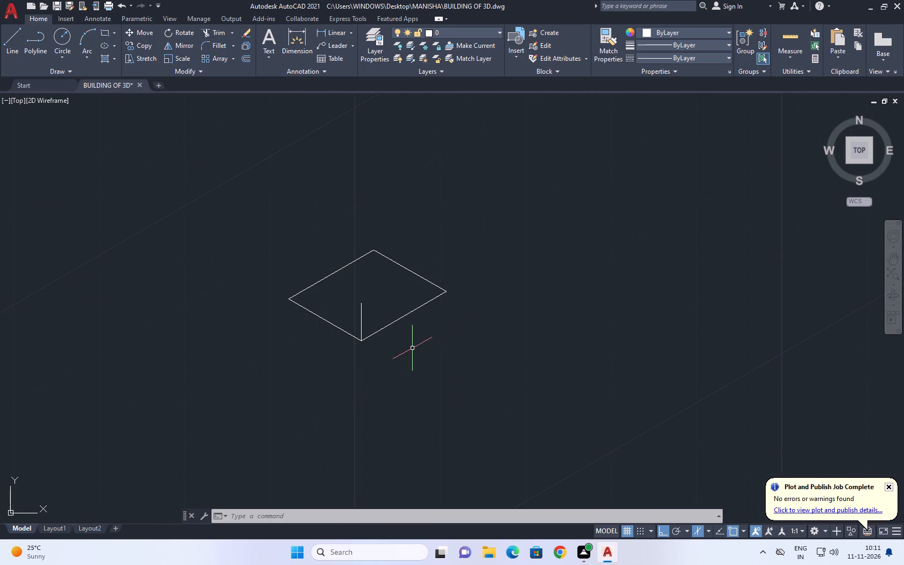
{"action": "middle_click_drag", "start_coordinate": [468, 346], "coordinate": [367, 359]}
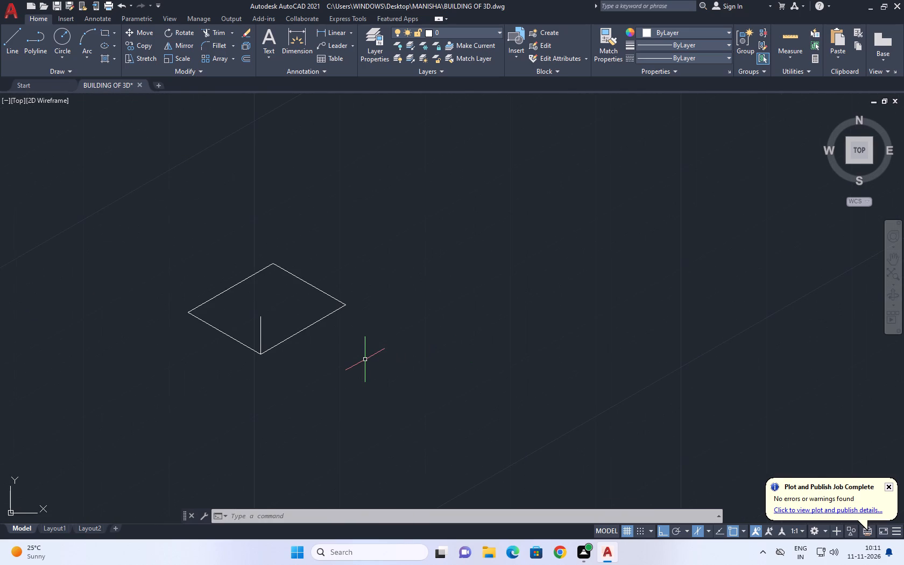
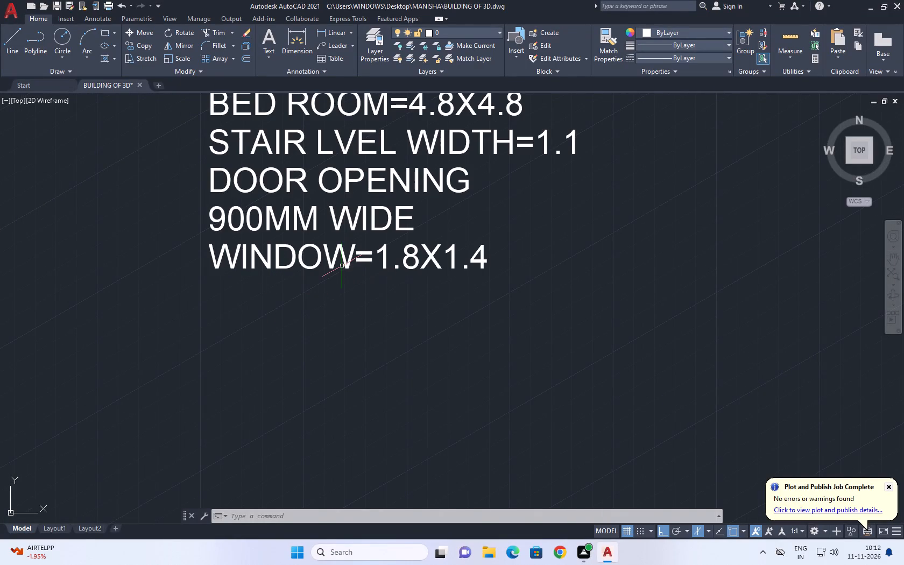
Below the WINDOW=1.8X1.4 note, start single-line text at height 10 and rotation 0, with the line WALL THICK=0.25.
{"action": "key", "text": "d"}
{"action": "key", "text": "t"}
{"action": "key", "text": "space"}
{"action": "left_click_drag", "start_coordinate": [236, 292], "coordinate": [234, 326]}
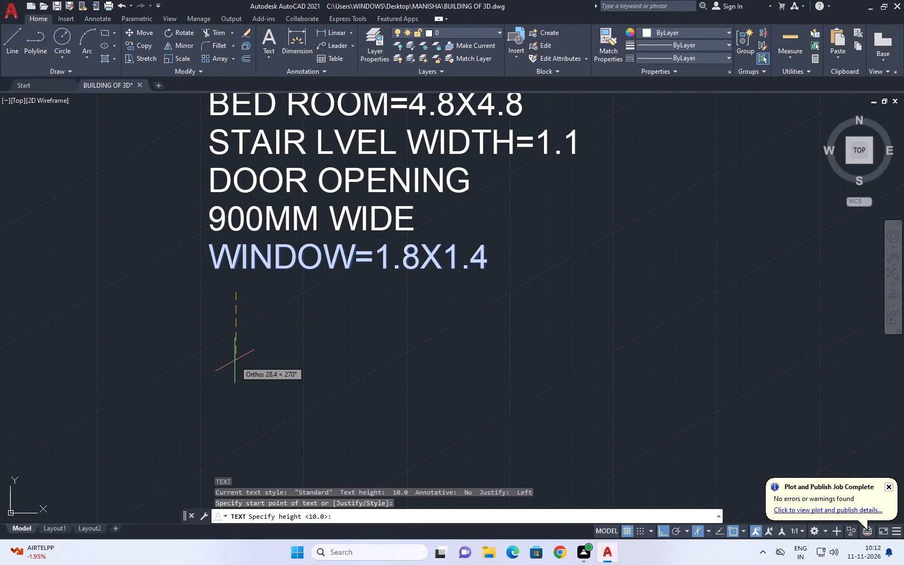
{"action": "type", "text": "10"}
{"action": "key", "text": "Return"}
{"action": "key", "text": "0"}
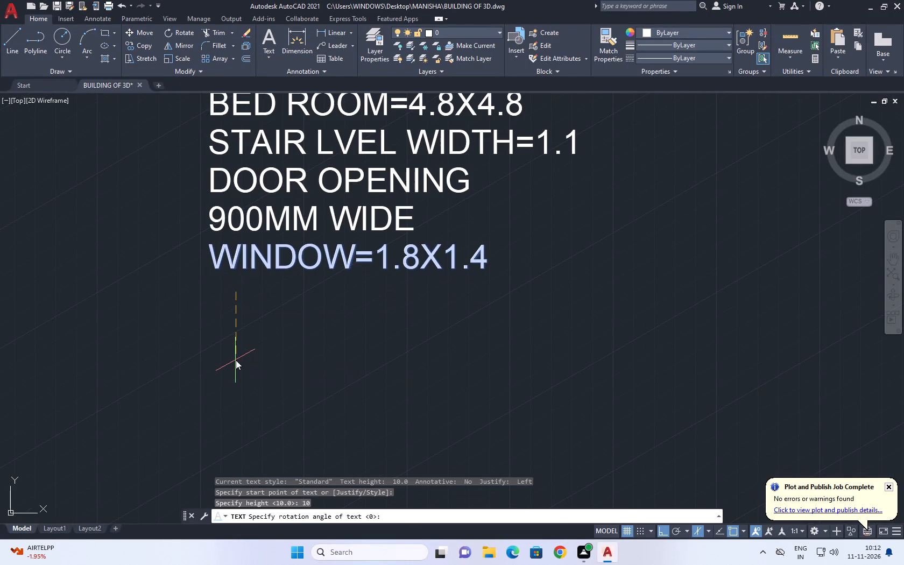
{"action": "key", "text": "Return"}
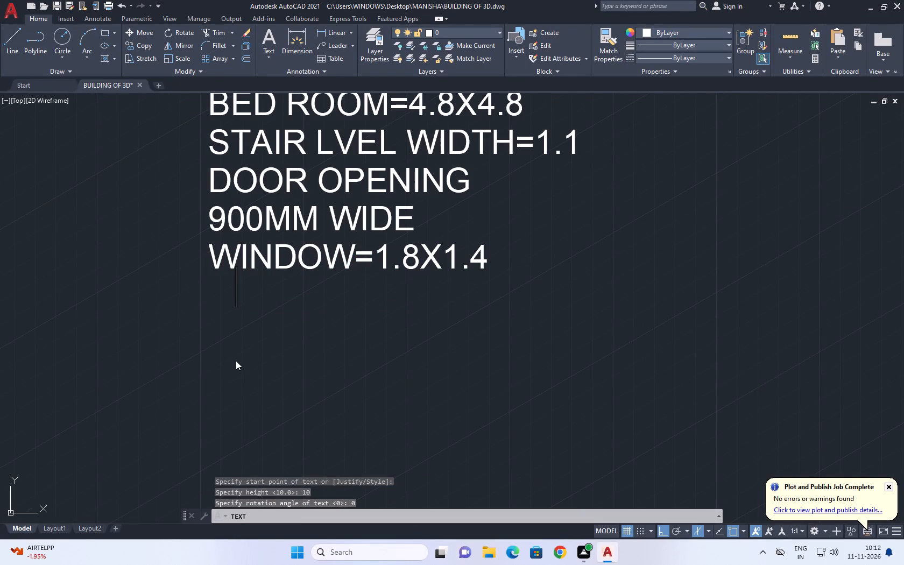
{"action": "type", "text": "WALL THIC"}
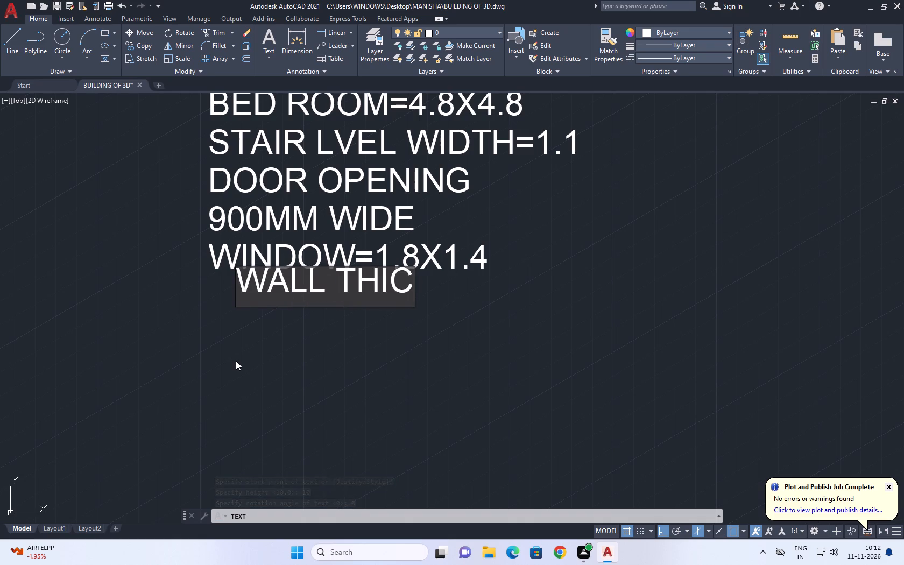
{"action": "key", "text": "k"}
{"action": "key", "text": "equal"}
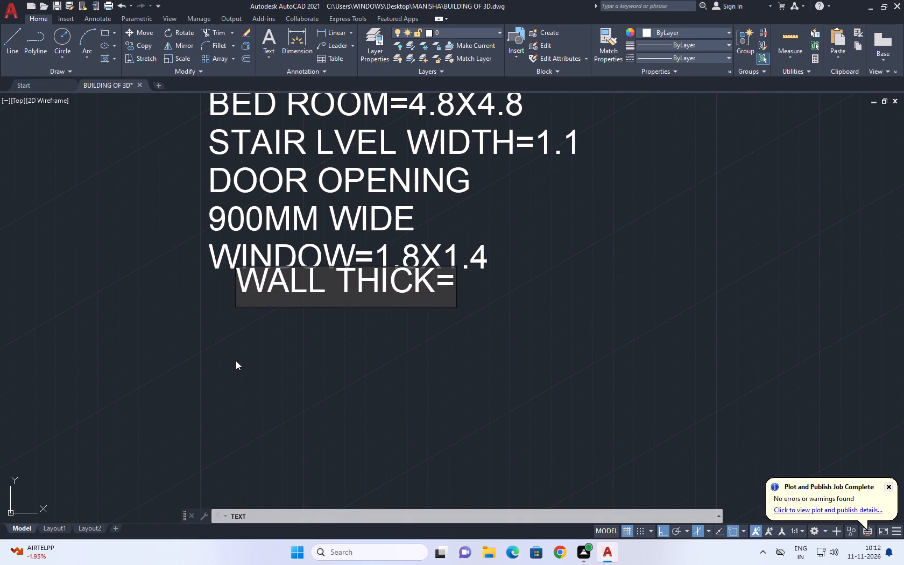
{"action": "type", "text": "0.25"}
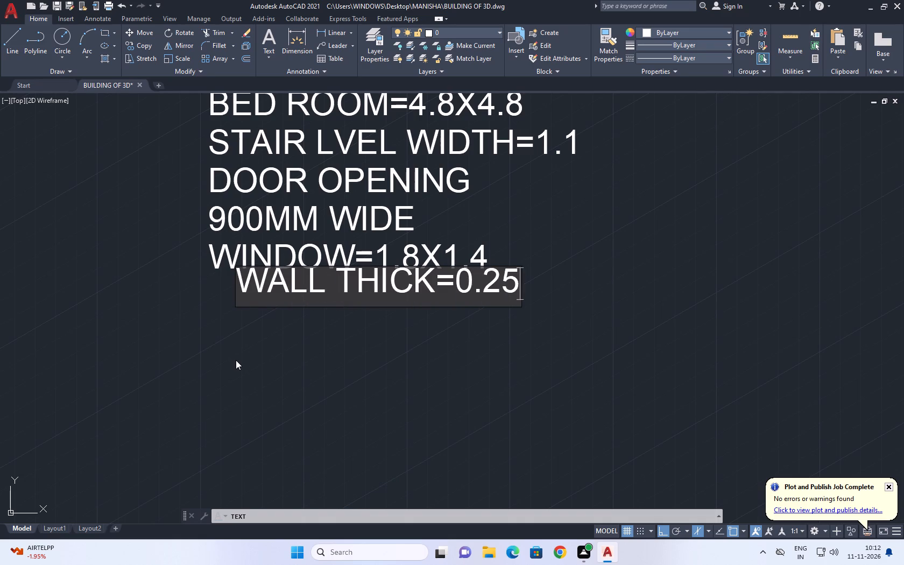
{"action": "key", "text": "Return"}
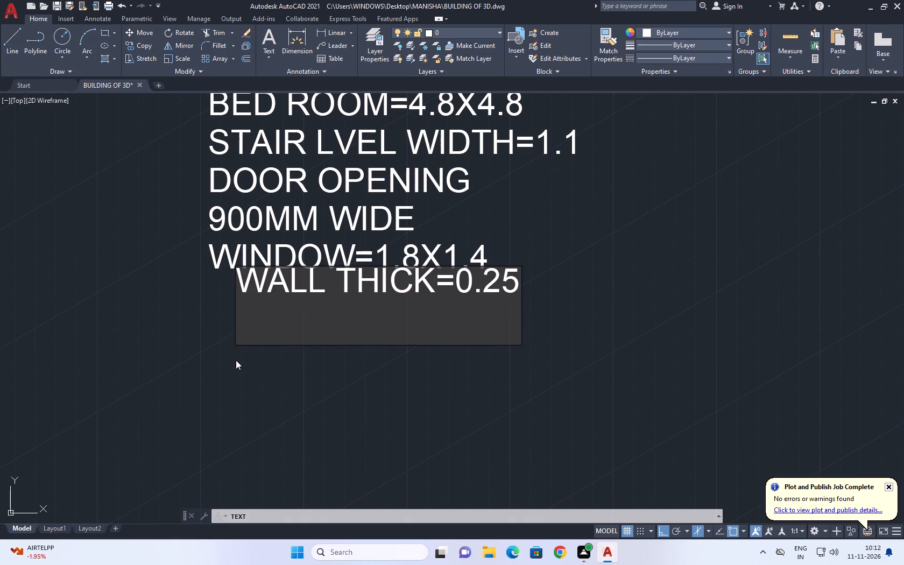
Add the text lines TOTAL L=14.8 and TOTAL W=8.5/9 under the wall thickness note.
{"action": "type", "text": "TOTA"}
{"action": "type", "text": "L L="}
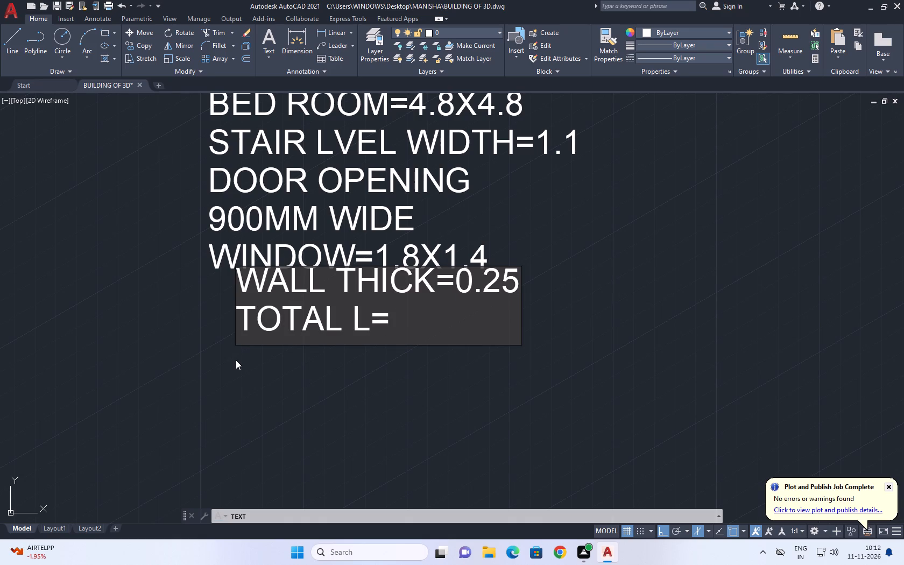
{"action": "type", "text": "14.8"}
{"action": "key", "text": "Return"}
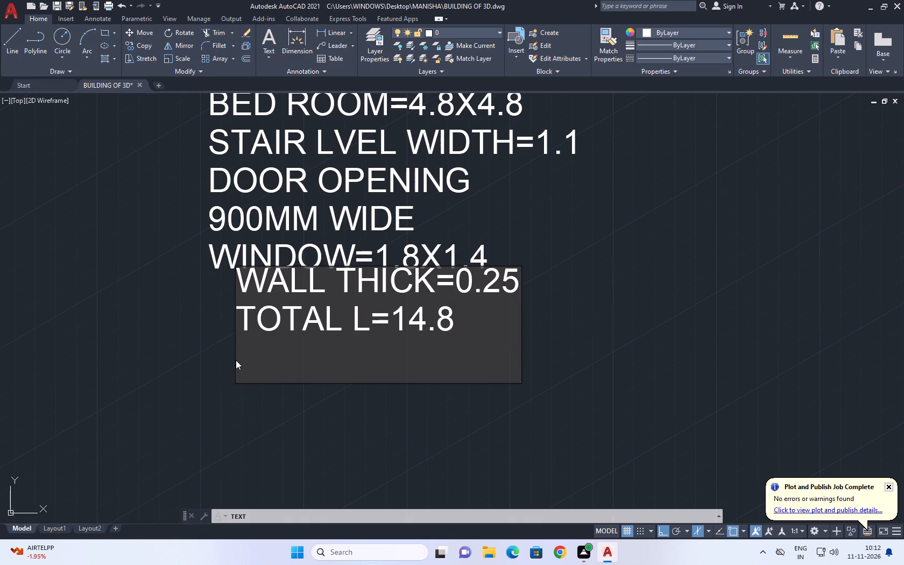
{"action": "type", "text": "TOTAL"}
{"action": "key", "text": "space"}
{"action": "key", "text": "w"}
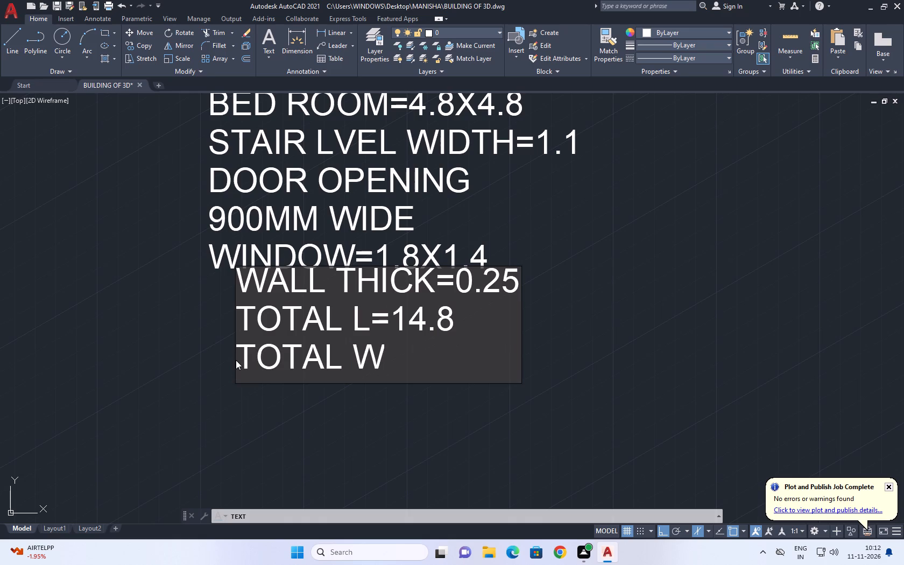
{"action": "key", "text": "equal"}
{"action": "type", "text": "8.5"}
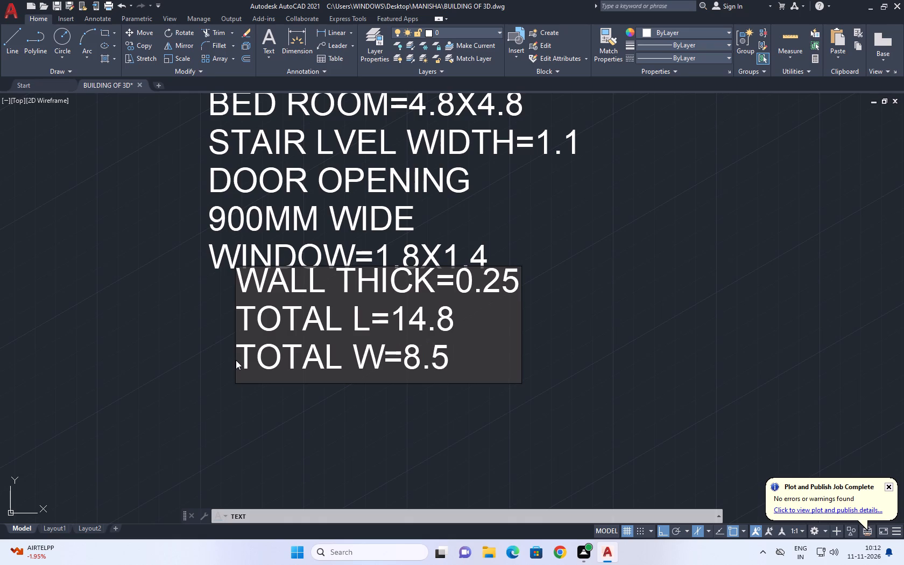
{"action": "type", "text": "/9"}
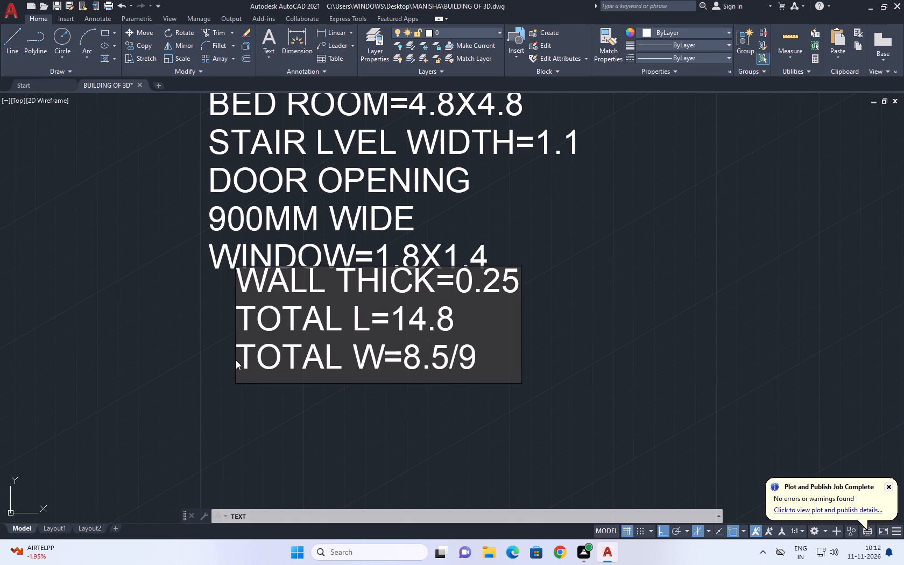
{"action": "key", "text": "Return"}
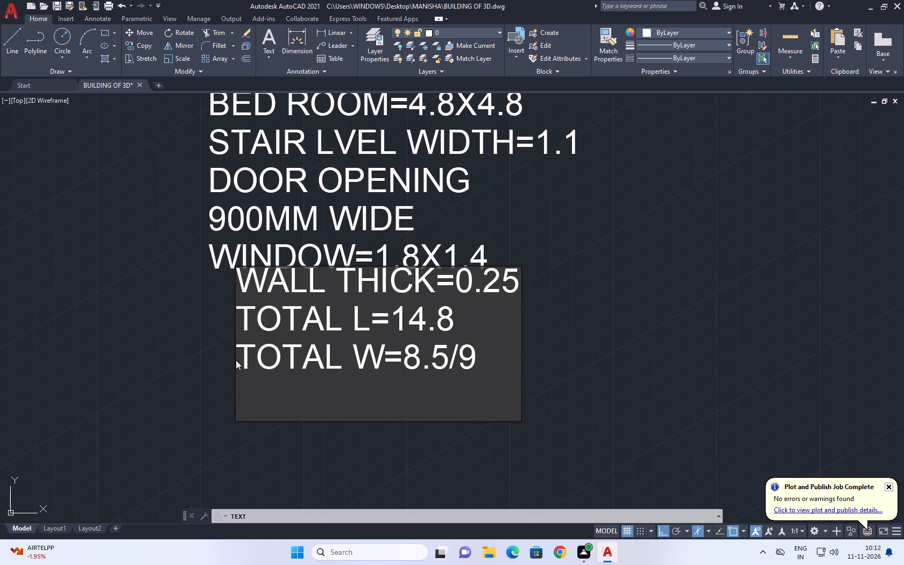
Add the text line TOTAL H=7.20 under the total width note and finish the text.
{"action": "type", "text": "HE"}
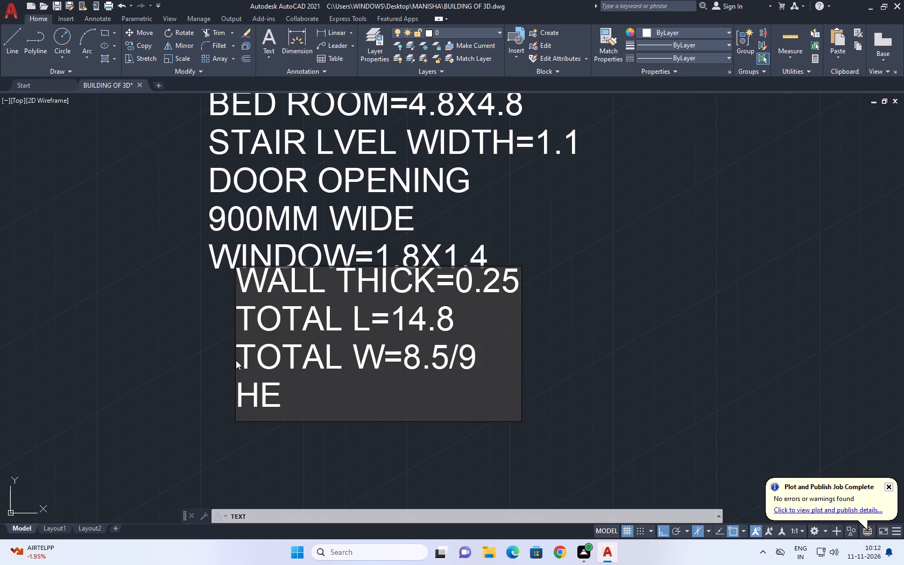
{"action": "key", "text": "BackSpace"}
{"action": "key", "text": "BackSpace"}
{"action": "type", "text": "TOTAL"}
{"action": "key", "text": "space"}
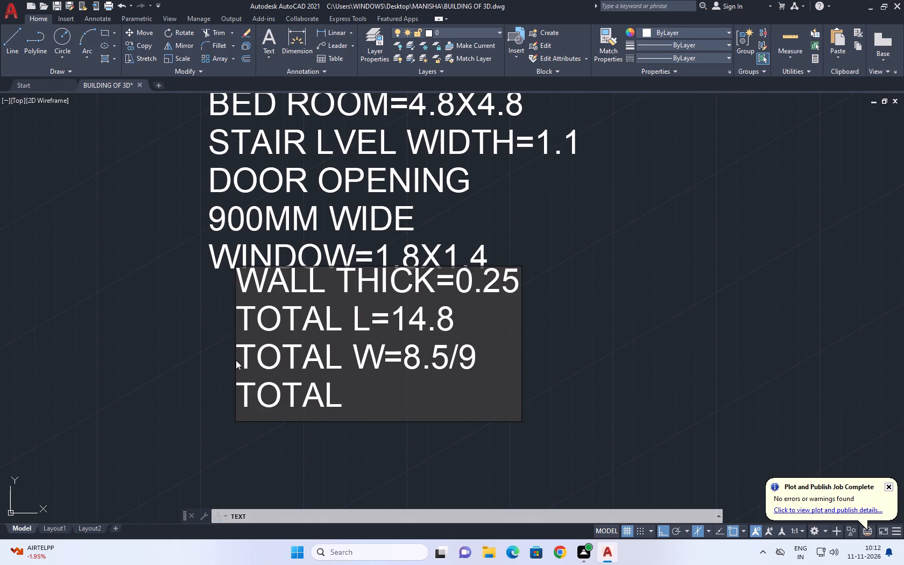
{"action": "type", "text": "H="}
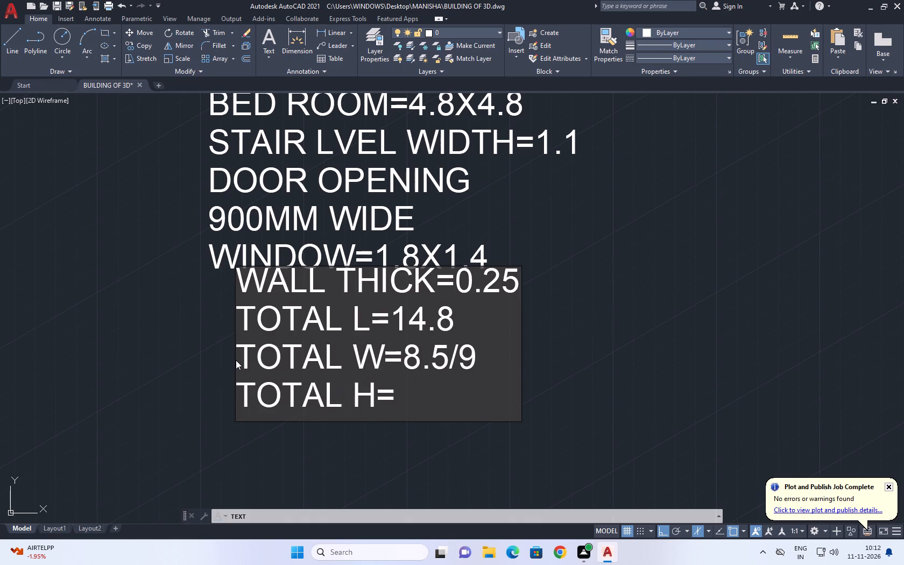
{"action": "key", "text": "7"}
{"action": "type", "text": ".20"}
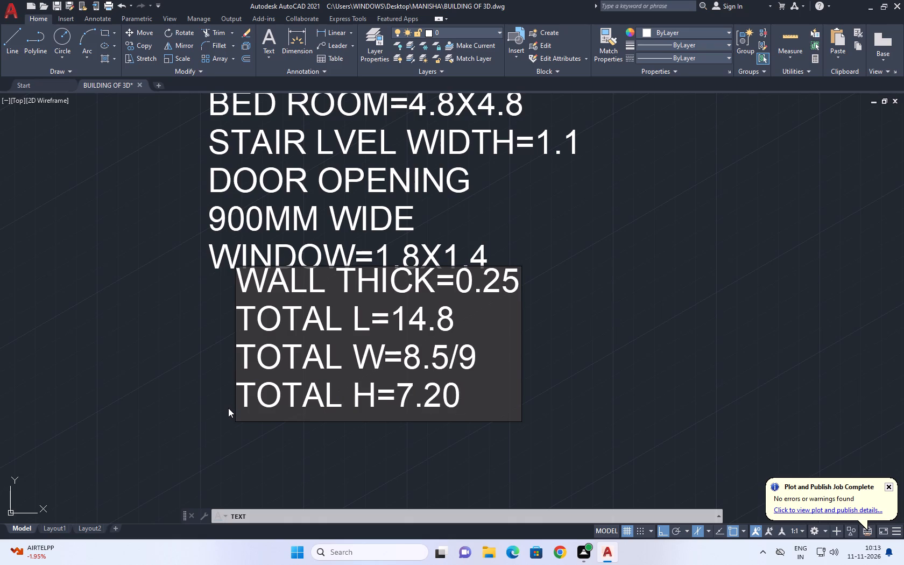
{"action": "key", "text": "Return"}
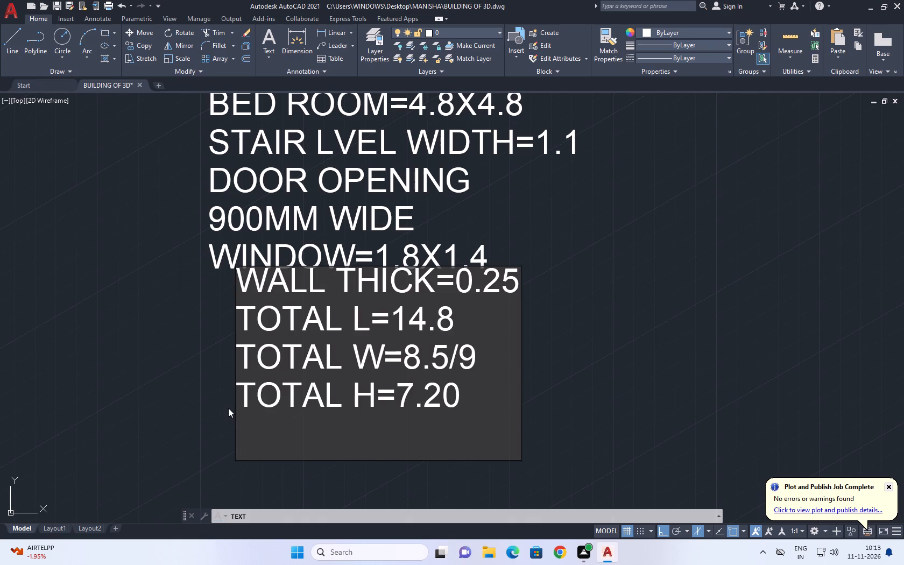
{"action": "left_click", "coordinate": [718, 364]}
{"action": "key", "text": "Return"}
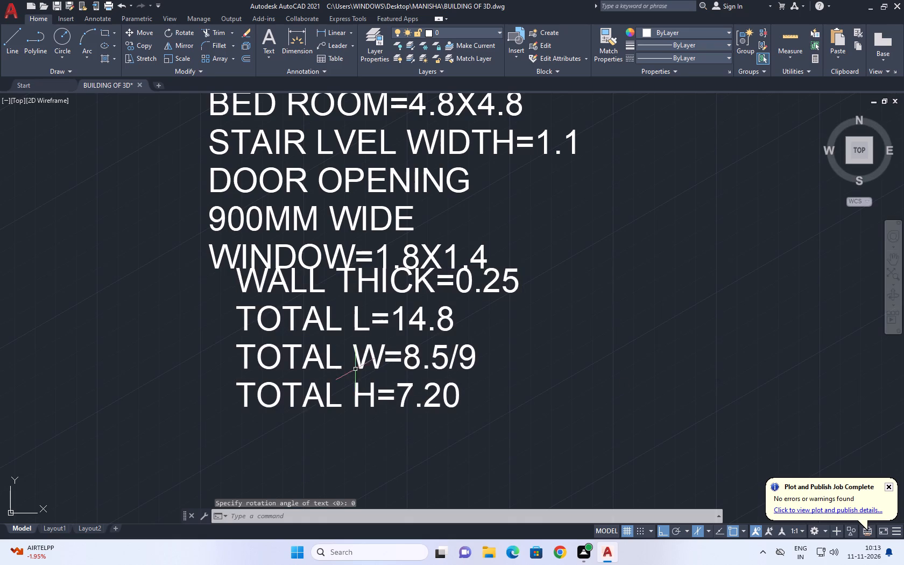
Delete the earlier base outline together with its short vertical line.
{"action": "scroll", "coordinate": [351, 369], "scroll_direction": "down", "scroll_amount": 3}
{"action": "middle_click_drag", "start_coordinate": [423, 316], "coordinate": [340, 306]}
{"action": "scroll", "coordinate": [501, 358], "scroll_direction": "up", "scroll_amount": 2}
{"action": "left_click_drag", "start_coordinate": [538, 404], "coordinate": [538, 392]}
{"action": "left_click_drag", "start_coordinate": [481, 281], "coordinate": [461, 277]}
{"action": "middle_click_drag", "start_coordinate": [449, 299], "coordinate": [540, 355]}
{"action": "key", "text": "Delete"}
In the open space beside the notes, draw the new base's first side in the left isoplane, 9 units long at 330°.
{"action": "middle_click_drag", "start_coordinate": [248, 357], "coordinate": [344, 337]}
{"action": "scroll", "coordinate": [326, 344], "scroll_direction": "down", "scroll_amount": 1}
{"action": "middle_click_drag", "start_coordinate": [276, 352], "coordinate": [253, 355]}
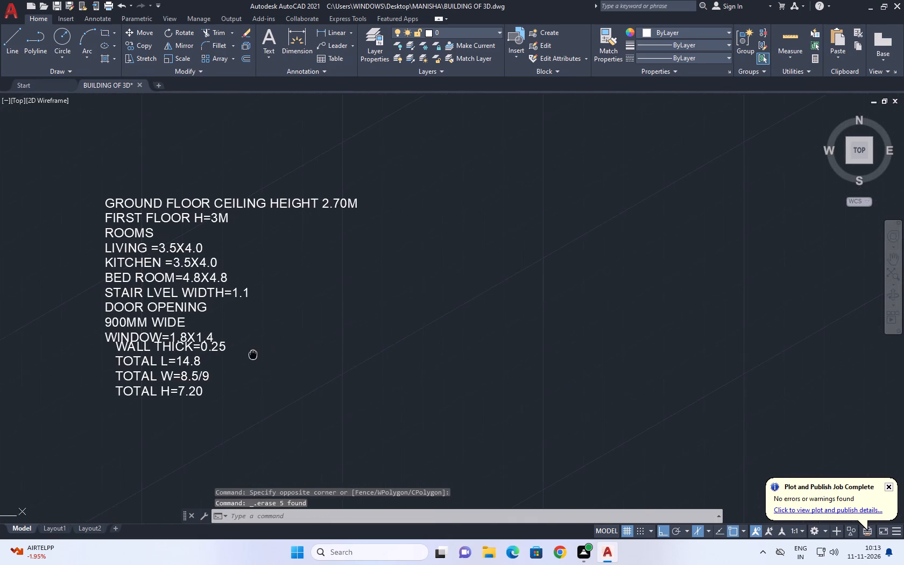
{"action": "scroll", "coordinate": [152, 344], "scroll_direction": "up", "scroll_amount": 1}
{"action": "middle_click_drag", "start_coordinate": [337, 331], "coordinate": [371, 314]}
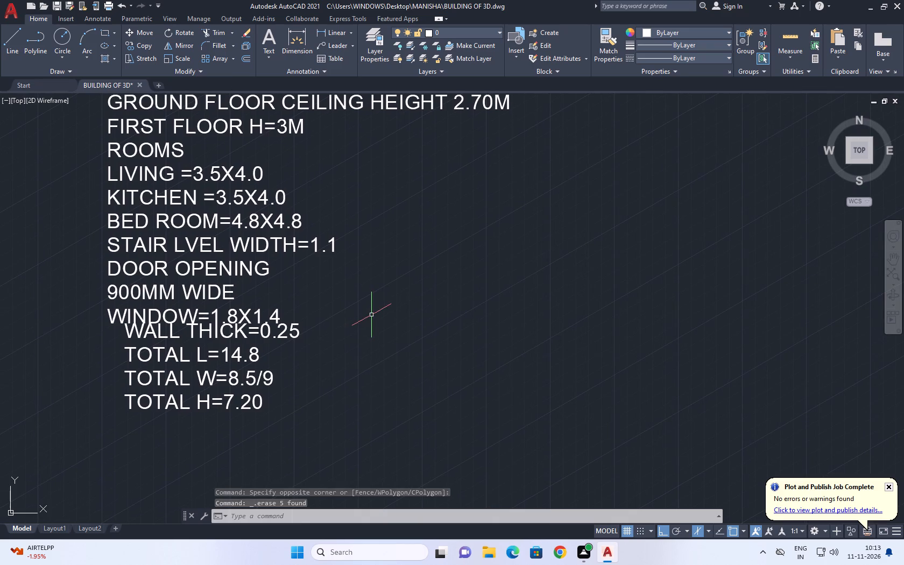
{"action": "middle_click_drag", "start_coordinate": [378, 343], "coordinate": [329, 361]}
{"action": "type", "text": "L"}
{"action": "key", "text": "space"}
{"action": "left_click", "coordinate": [412, 311]}
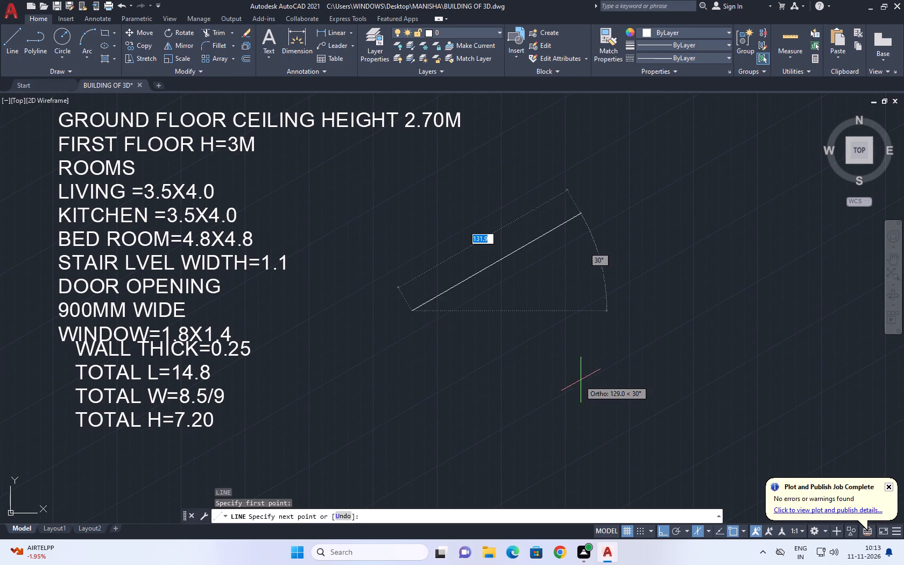
{"action": "key", "text": "F5"}
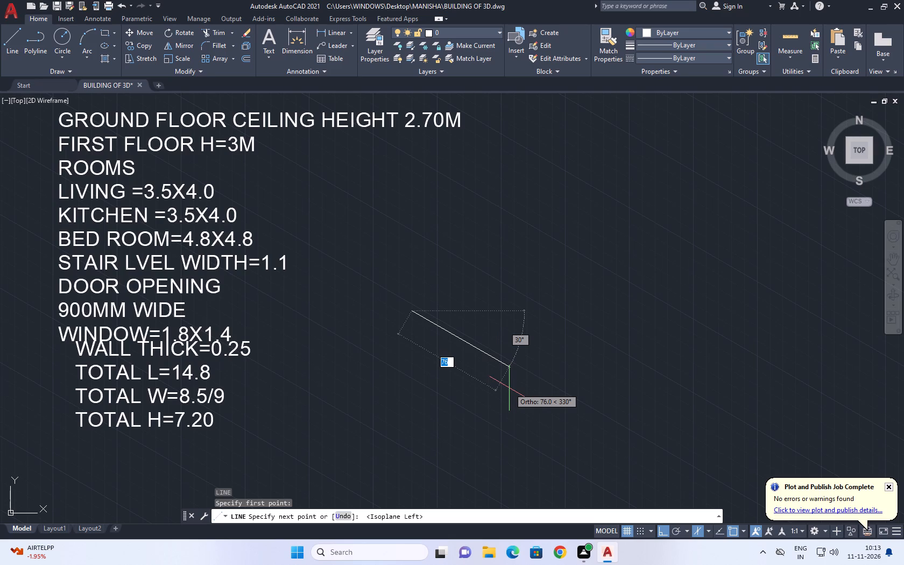
{"action": "key", "text": "9"}
{"action": "key", "text": "Return"}
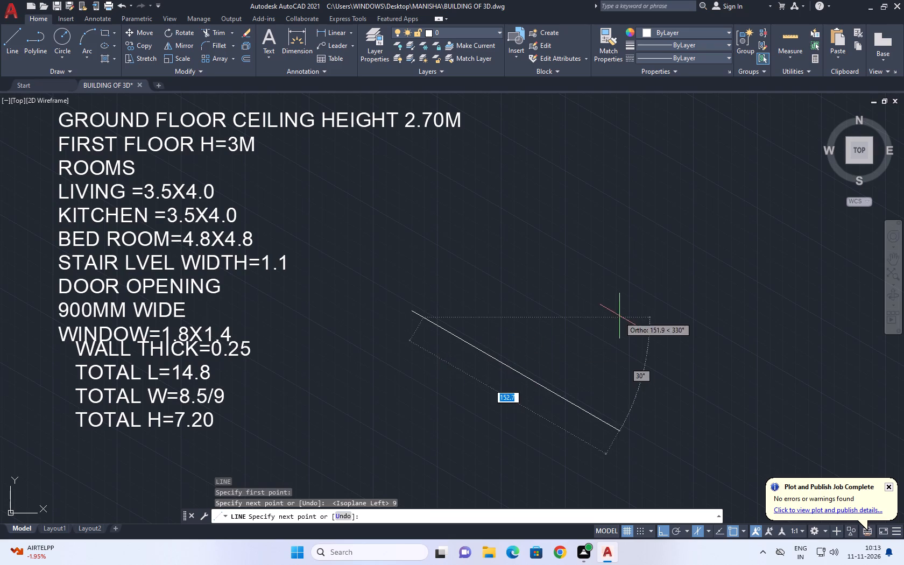
Draw the base's second side in the top isoplane, 14.8 units long at 30° from the first side's end.
{"action": "middle_click_drag", "start_coordinate": [524, 262], "coordinate": [462, 346]}
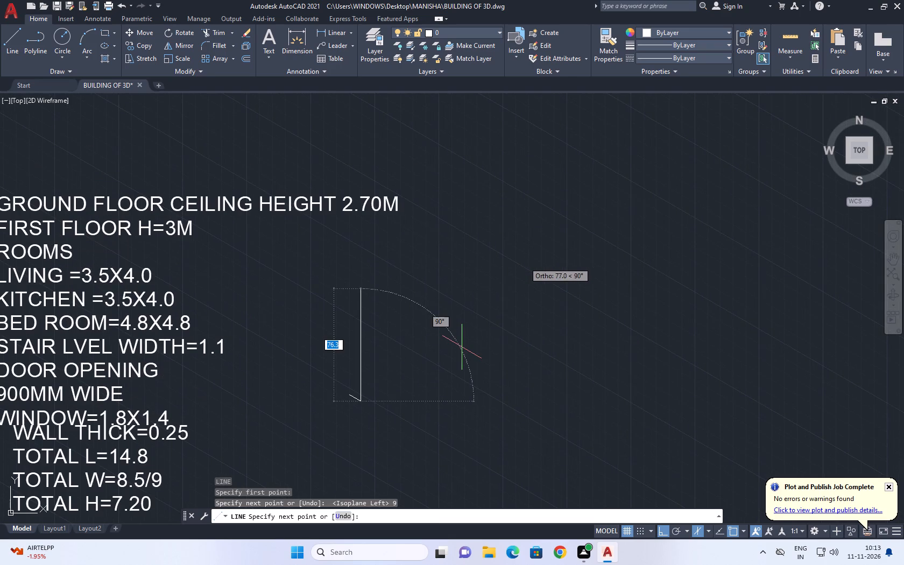
{"action": "key", "text": "F6"}
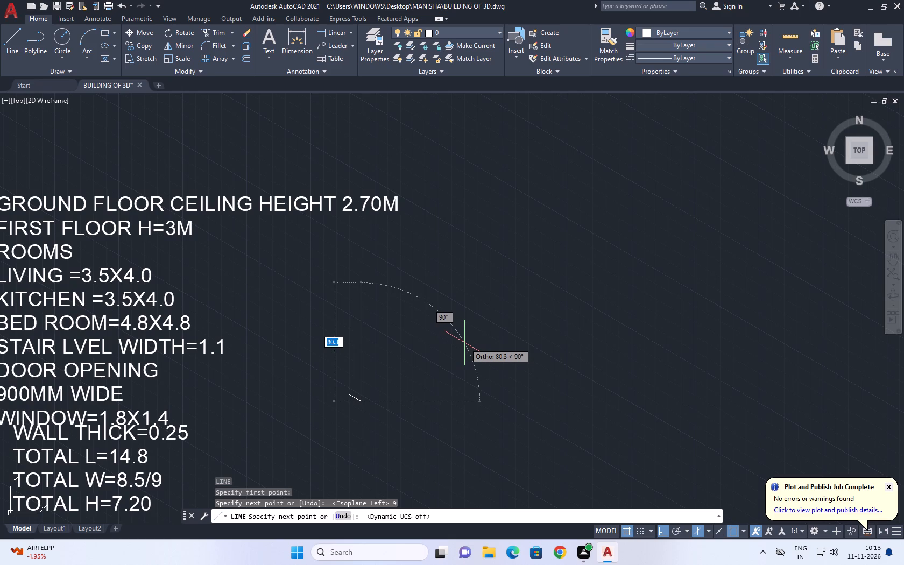
{"action": "key", "text": "F6"}
{"action": "key", "text": "F8"}
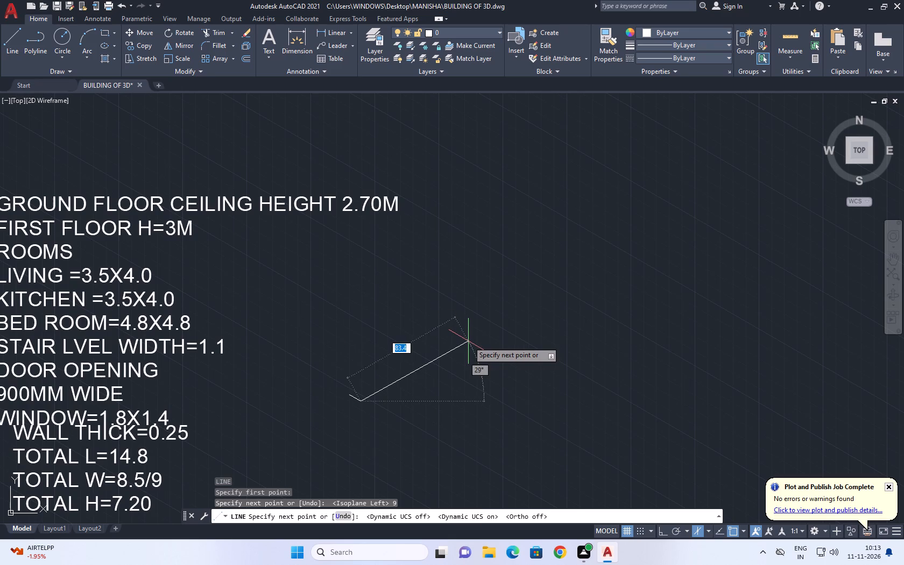
{"action": "key", "text": "F8"}
{"action": "key", "text": "F4"}
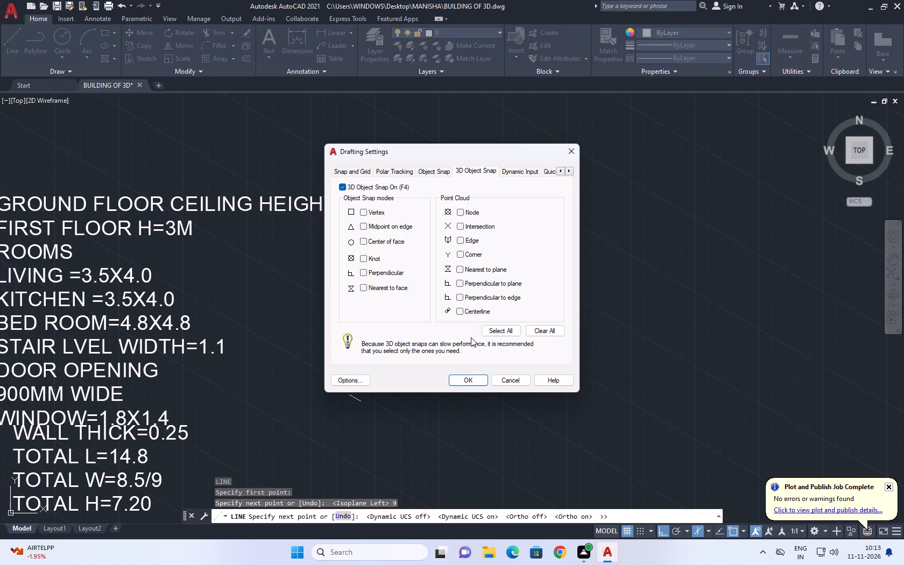
{"action": "key", "text": "Escape"}
{"action": "key", "text": "F5"}
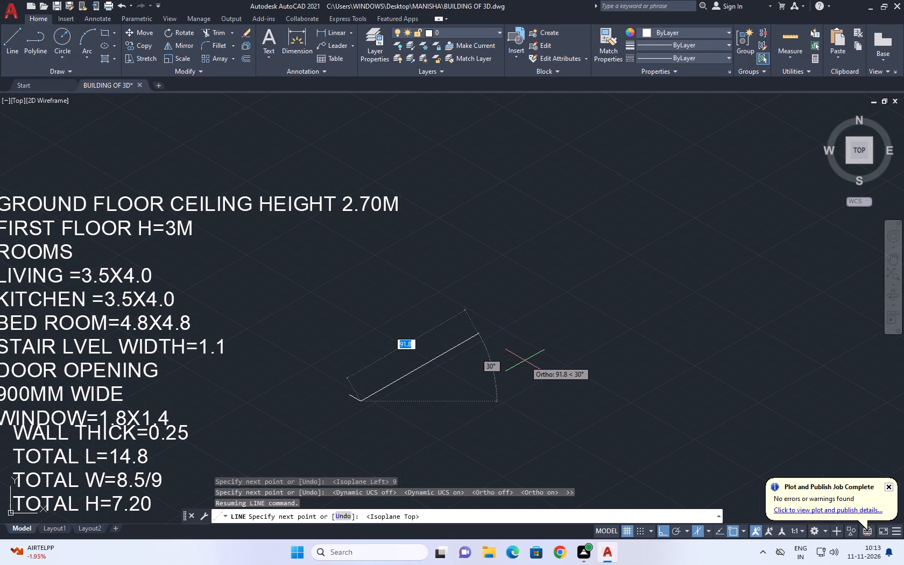
{"action": "type", "text": "14.8"}
{"action": "key", "text": "Return"}
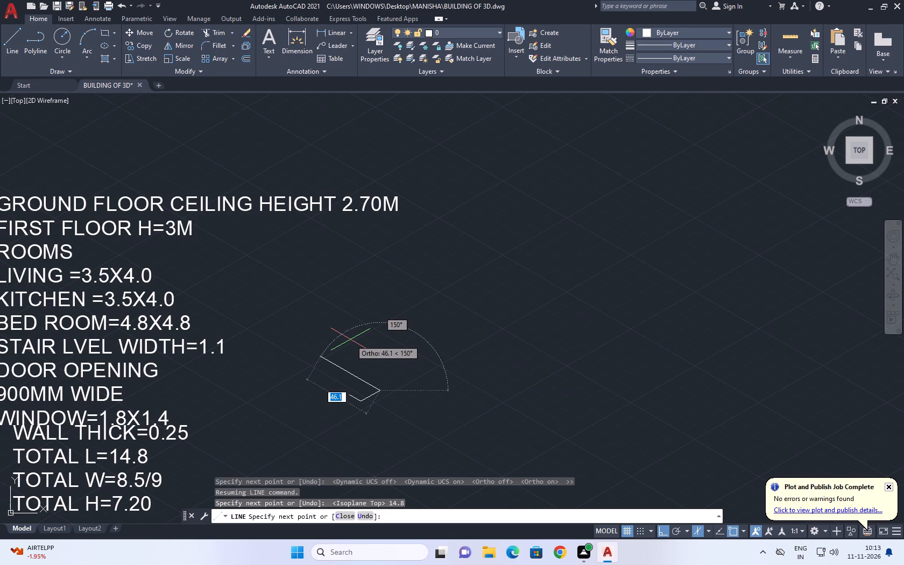
Draw the base's third side 9 units long at 150° and close the outline at its starting corner.
{"action": "key", "text": "9"}
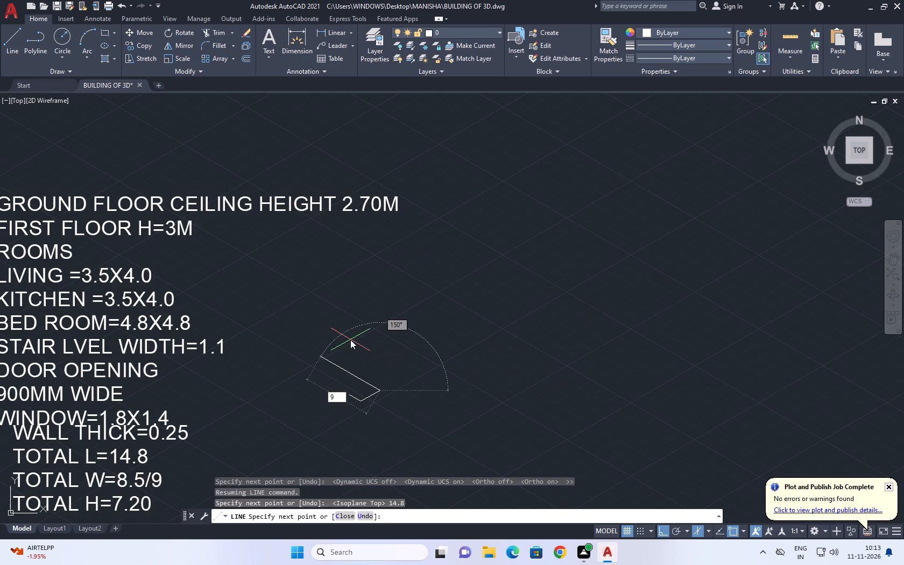
{"action": "key", "text": "Return"}
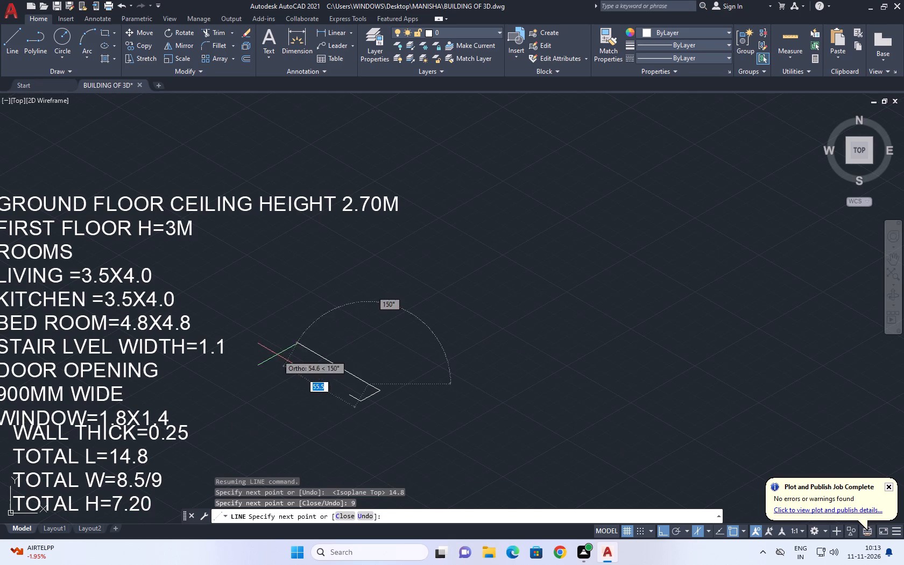
{"action": "scroll", "coordinate": [348, 389], "scroll_direction": "up", "scroll_amount": 4}
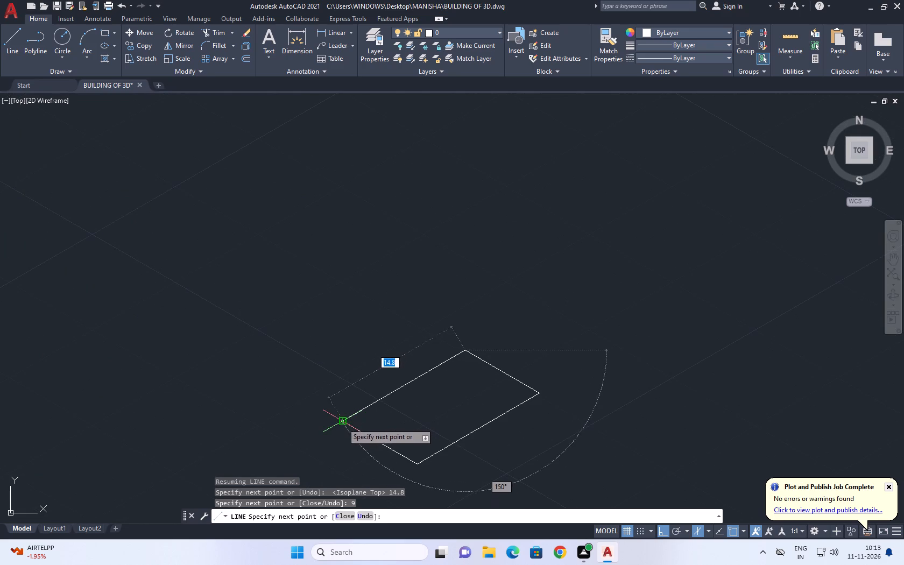
{"action": "left_click", "coordinate": [342, 421]}
{"action": "key", "text": "space"}
In the right isoplane, draw a 7.20 vertical line up from the base's front corner.
{"action": "scroll", "coordinate": [464, 272], "scroll_direction": "down", "scroll_amount": 4}
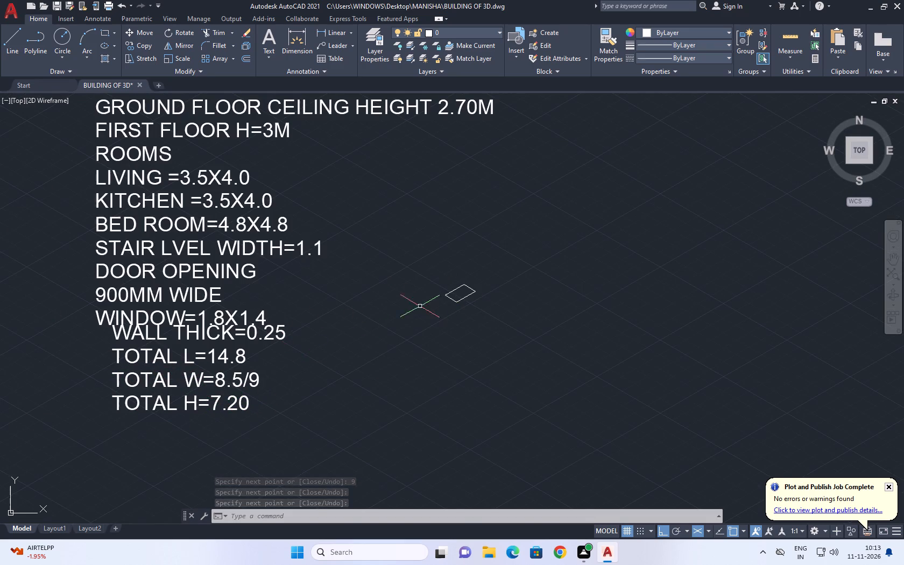
{"action": "scroll", "coordinate": [432, 291], "scroll_direction": "up", "scroll_amount": 1}
{"action": "left_click", "coordinate": [6, 43]}
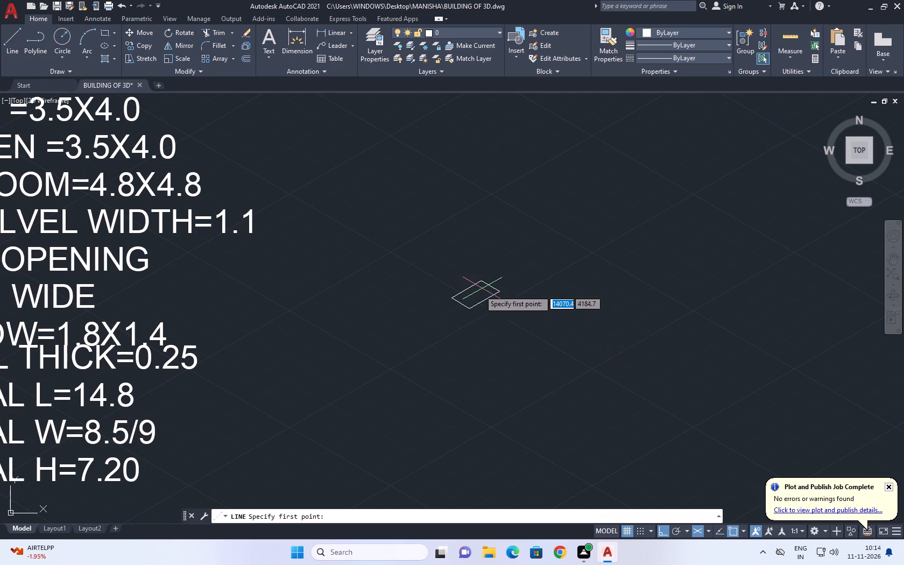
{"action": "scroll", "coordinate": [471, 310], "scroll_direction": "up", "scroll_amount": 1}
{"action": "left_click", "coordinate": [468, 310]}
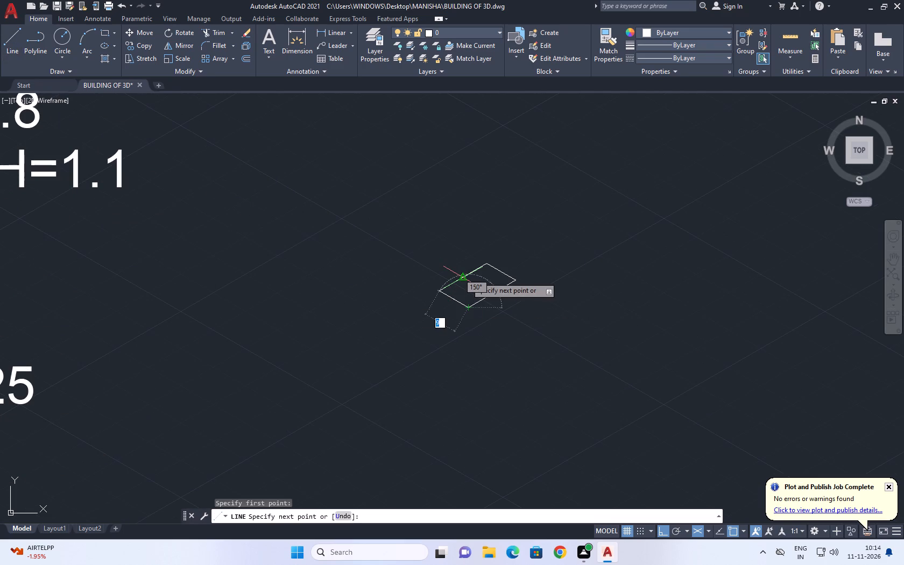
{"action": "key", "text": "F5"}
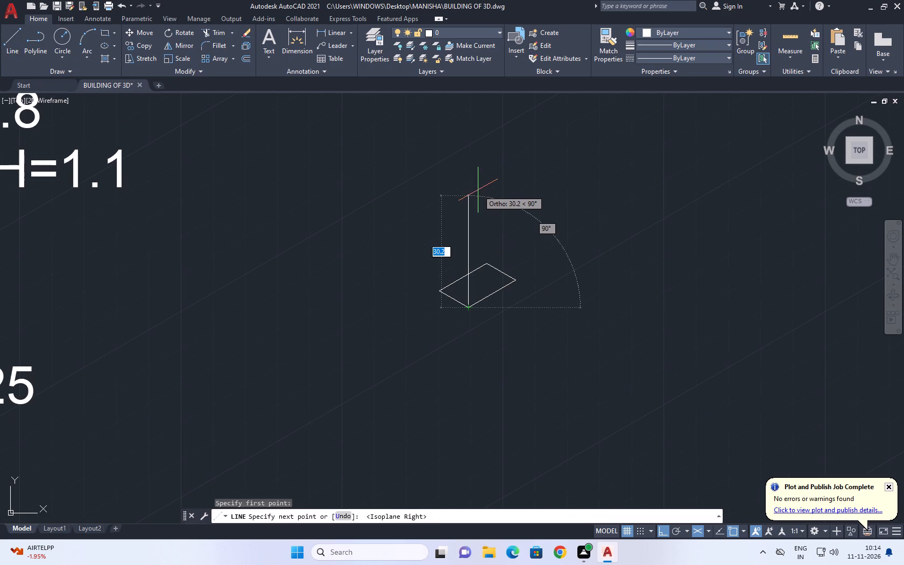
{"action": "scroll", "coordinate": [478, 190], "scroll_direction": "down", "scroll_amount": 3}
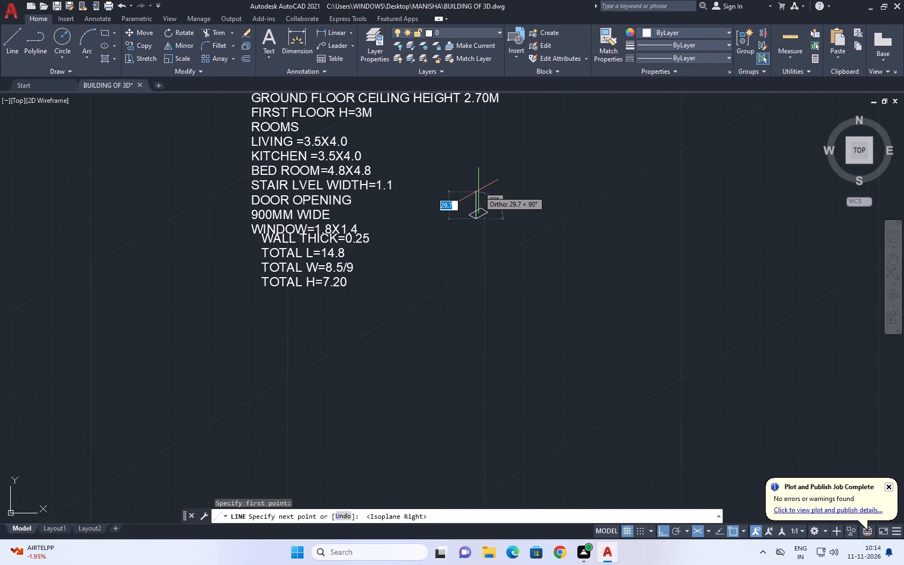
{"action": "type", "text": "7.20"}
{"action": "key", "text": "Return"}
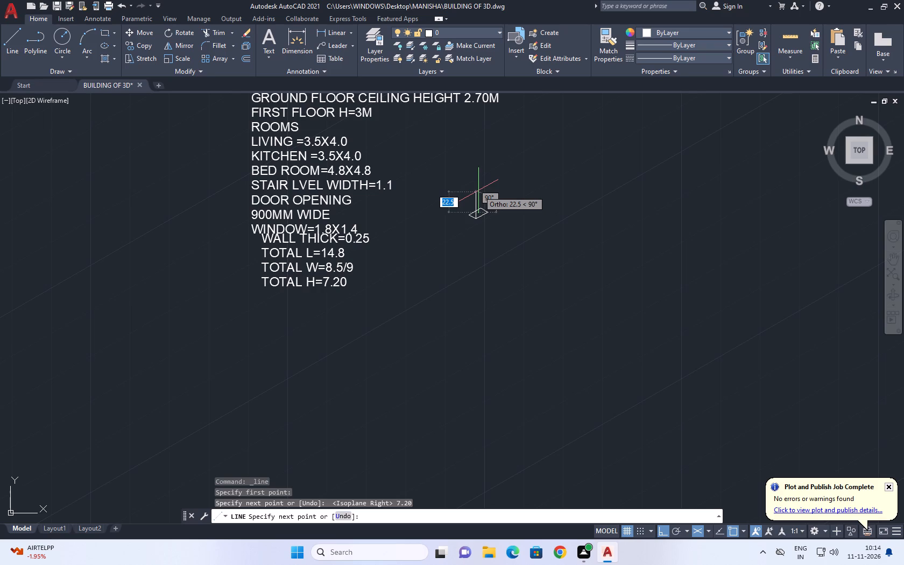
{"action": "key", "text": "space"}
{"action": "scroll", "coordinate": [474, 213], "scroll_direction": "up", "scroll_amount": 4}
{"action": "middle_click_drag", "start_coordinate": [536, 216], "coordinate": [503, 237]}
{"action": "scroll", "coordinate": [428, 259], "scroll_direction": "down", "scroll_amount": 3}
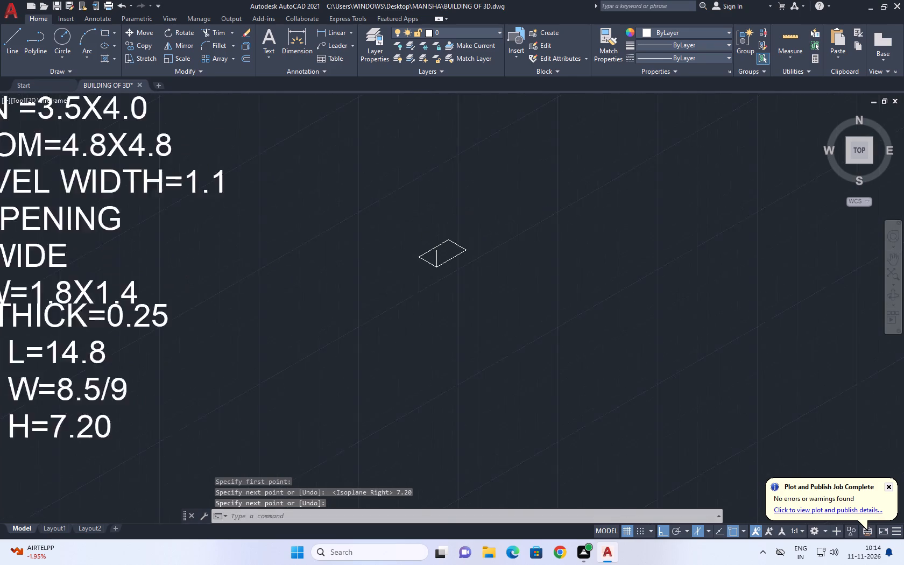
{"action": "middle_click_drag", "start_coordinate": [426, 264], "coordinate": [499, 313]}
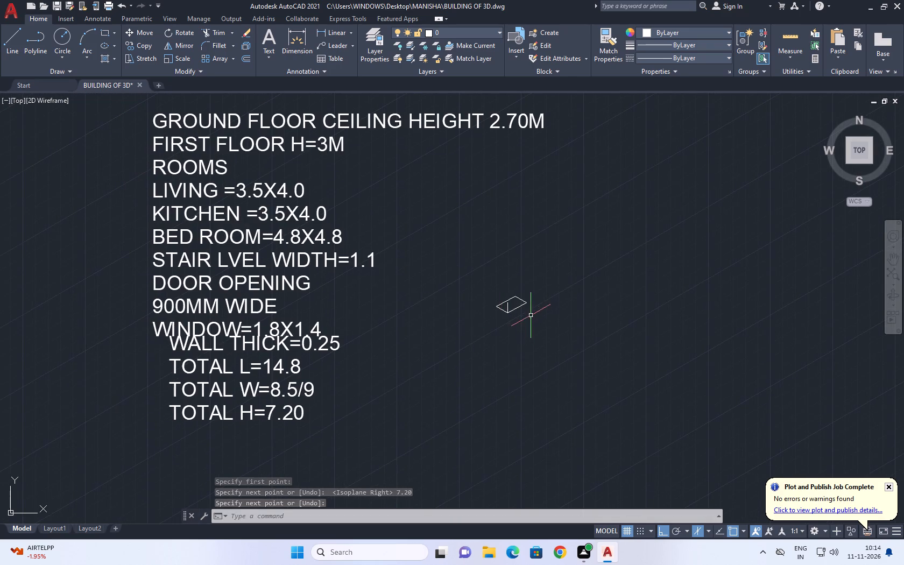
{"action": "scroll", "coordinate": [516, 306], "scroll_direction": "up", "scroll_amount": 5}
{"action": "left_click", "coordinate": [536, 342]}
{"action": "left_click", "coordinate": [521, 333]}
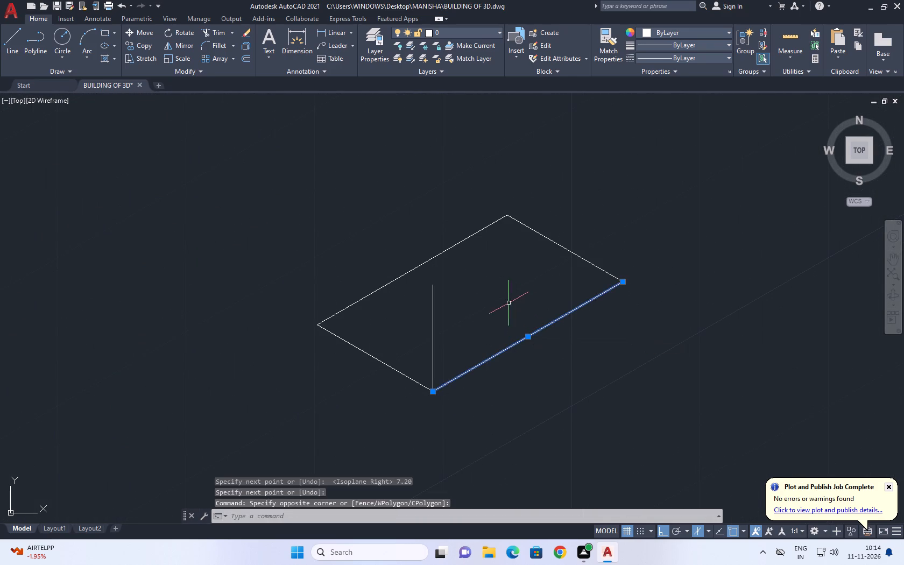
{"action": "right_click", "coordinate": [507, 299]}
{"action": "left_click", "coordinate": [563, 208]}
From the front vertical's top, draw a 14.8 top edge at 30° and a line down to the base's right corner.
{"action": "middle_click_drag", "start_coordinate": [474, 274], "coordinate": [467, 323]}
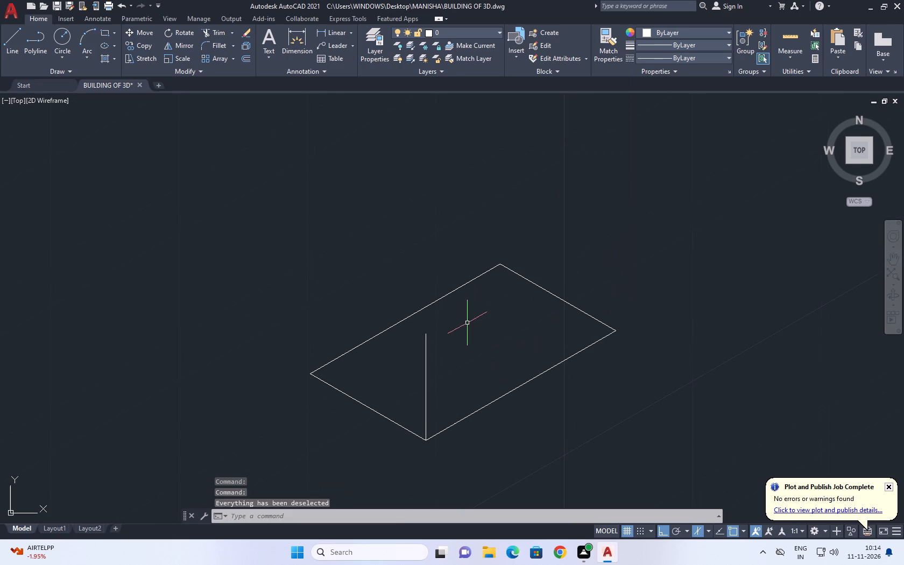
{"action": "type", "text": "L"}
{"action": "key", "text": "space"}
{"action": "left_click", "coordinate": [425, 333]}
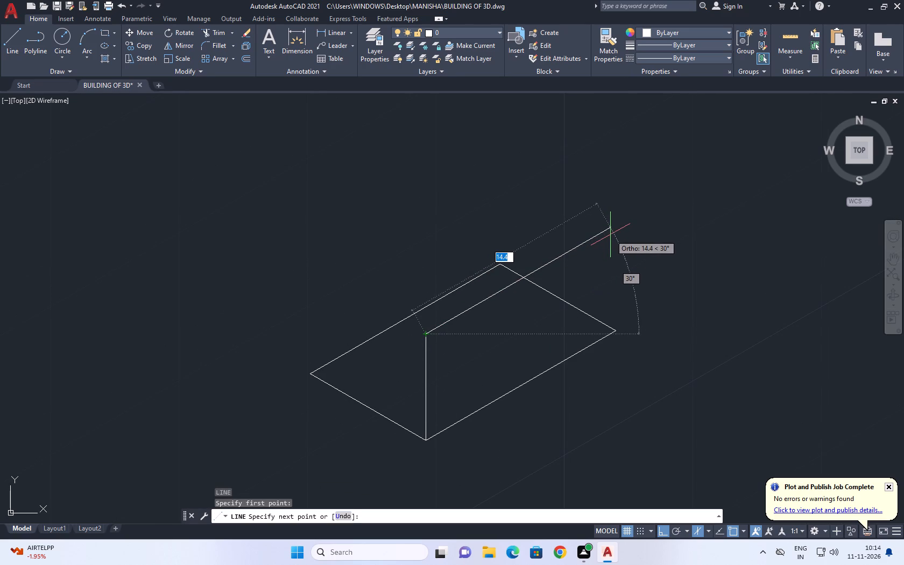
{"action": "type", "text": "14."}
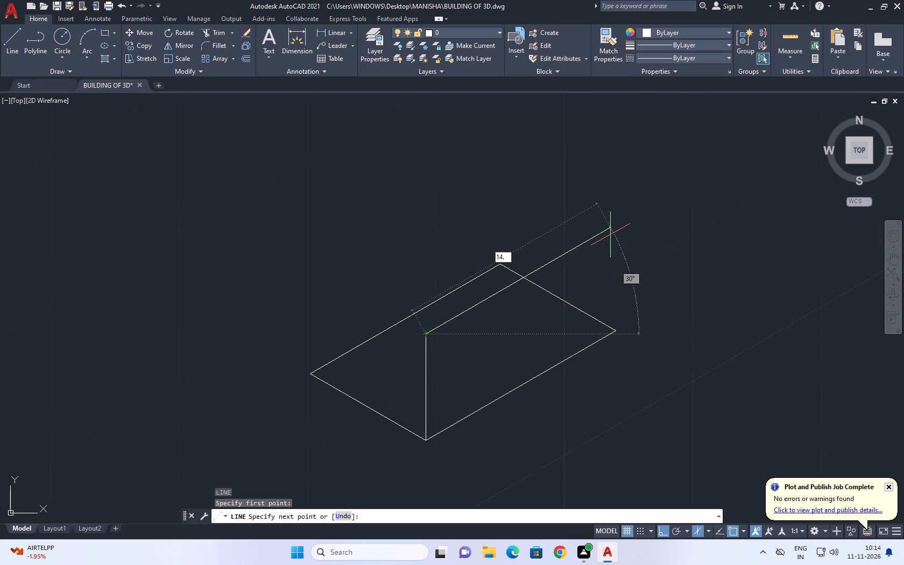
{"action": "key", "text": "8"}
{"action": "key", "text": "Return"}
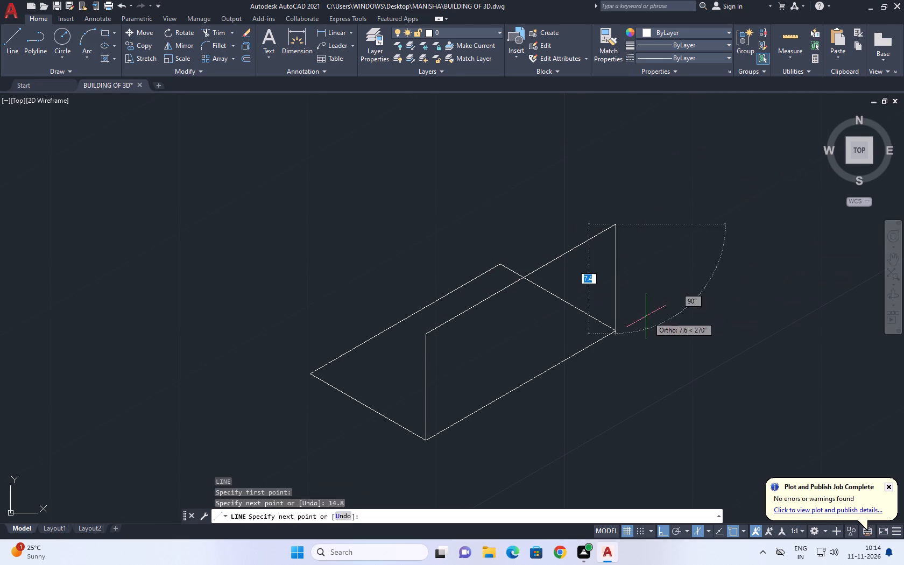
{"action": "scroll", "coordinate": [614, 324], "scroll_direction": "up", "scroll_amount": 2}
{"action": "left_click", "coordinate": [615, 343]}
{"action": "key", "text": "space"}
Draw a 7.20 vertical at the base's left corner and connect its top to the front vertical's top.
{"action": "scroll", "coordinate": [644, 276], "scroll_direction": "down", "scroll_amount": 3}
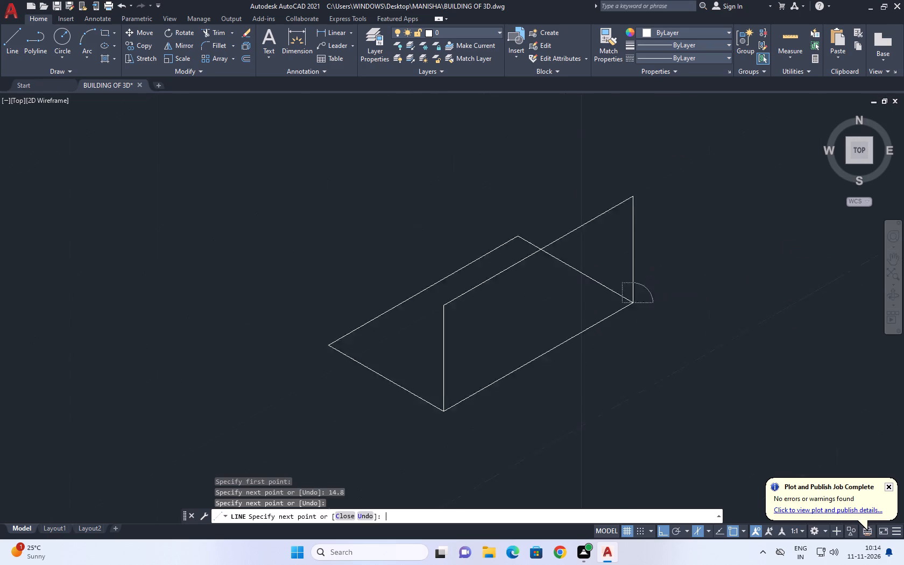
{"action": "scroll", "coordinate": [644, 276], "scroll_direction": "down", "scroll_amount": 1}
{"action": "scroll", "coordinate": [545, 280], "scroll_direction": "up", "scroll_amount": 2}
{"action": "key", "text": "space"}
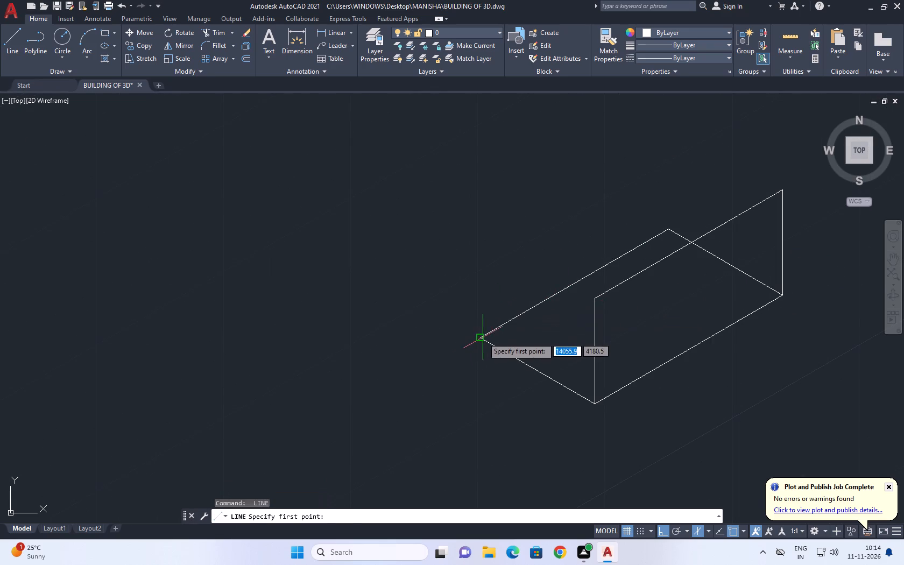
{"action": "left_click", "coordinate": [483, 337]}
{"action": "type", "text": "7.20"}
{"action": "key", "text": "Return"}
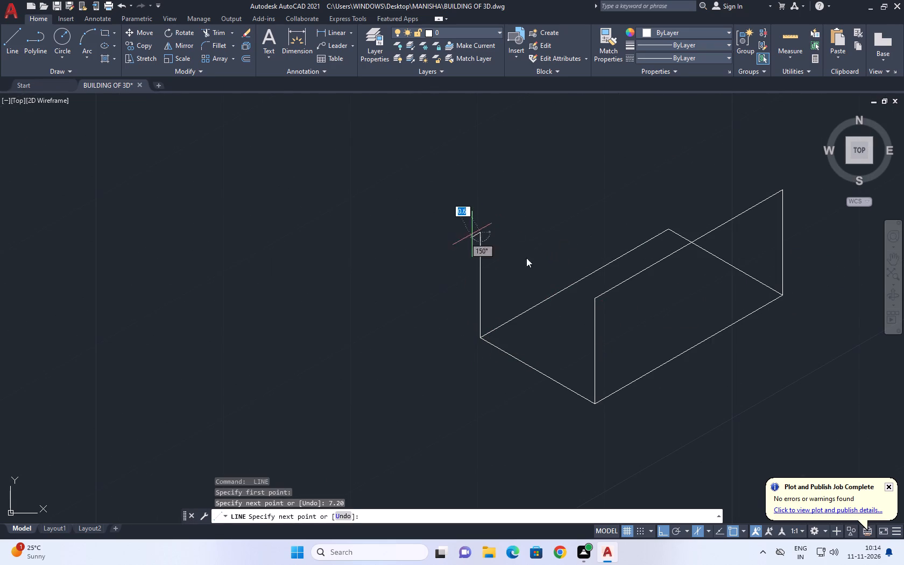
{"action": "left_click", "coordinate": [593, 299]}
{"action": "key", "text": "space"}
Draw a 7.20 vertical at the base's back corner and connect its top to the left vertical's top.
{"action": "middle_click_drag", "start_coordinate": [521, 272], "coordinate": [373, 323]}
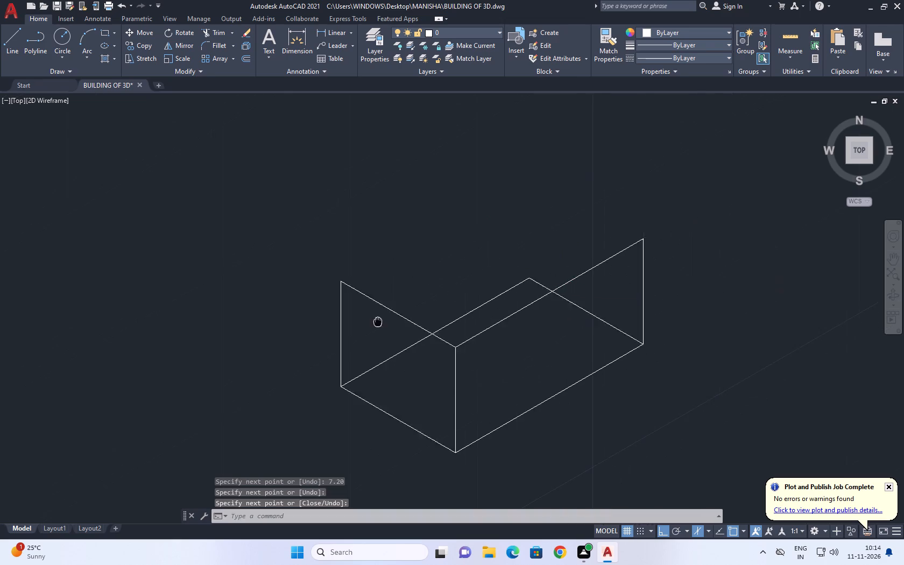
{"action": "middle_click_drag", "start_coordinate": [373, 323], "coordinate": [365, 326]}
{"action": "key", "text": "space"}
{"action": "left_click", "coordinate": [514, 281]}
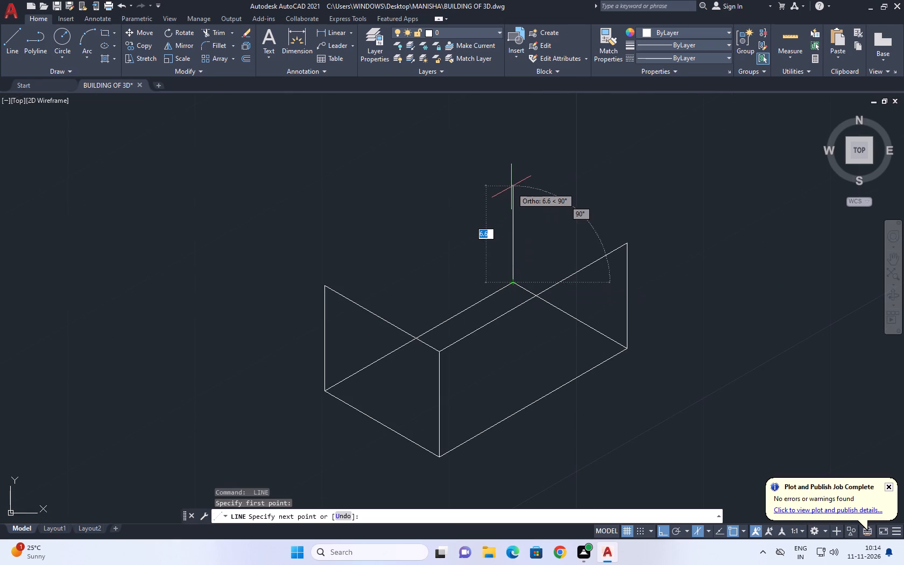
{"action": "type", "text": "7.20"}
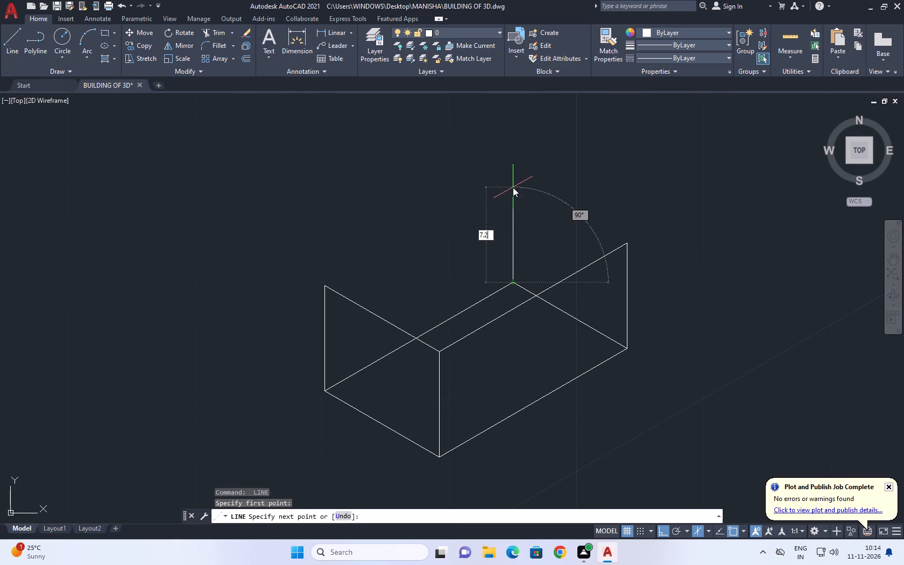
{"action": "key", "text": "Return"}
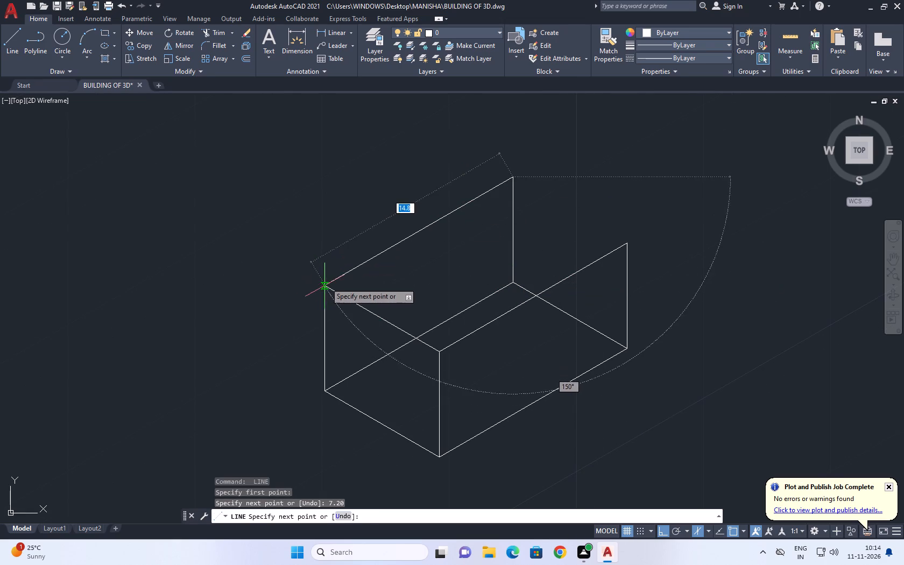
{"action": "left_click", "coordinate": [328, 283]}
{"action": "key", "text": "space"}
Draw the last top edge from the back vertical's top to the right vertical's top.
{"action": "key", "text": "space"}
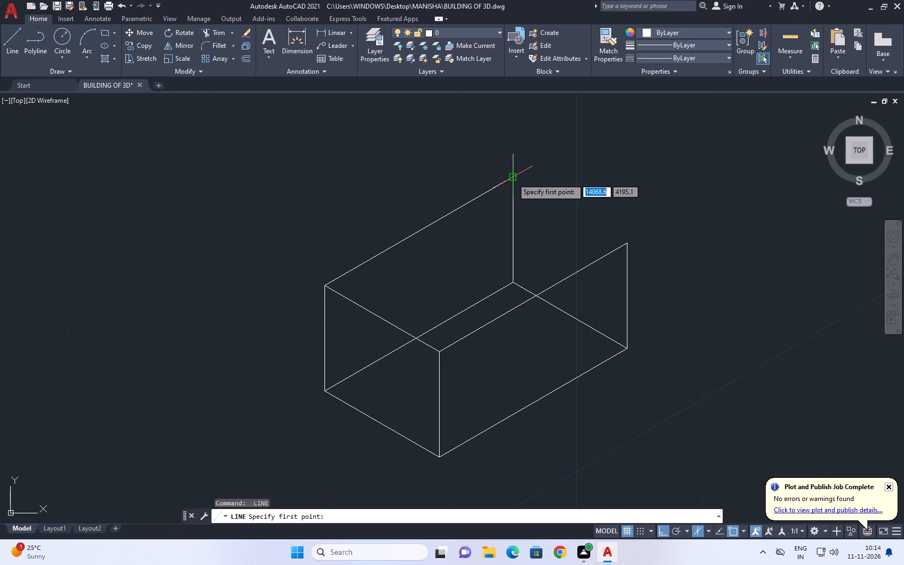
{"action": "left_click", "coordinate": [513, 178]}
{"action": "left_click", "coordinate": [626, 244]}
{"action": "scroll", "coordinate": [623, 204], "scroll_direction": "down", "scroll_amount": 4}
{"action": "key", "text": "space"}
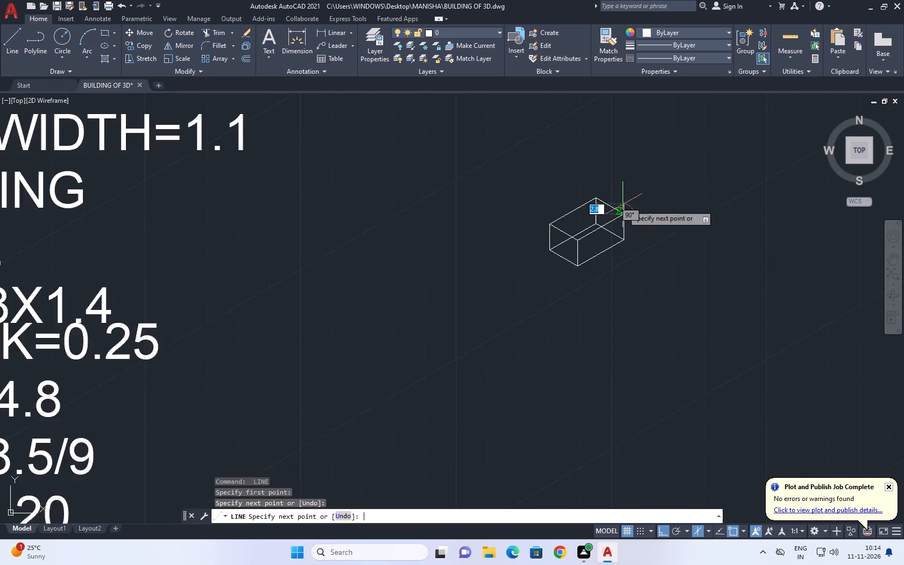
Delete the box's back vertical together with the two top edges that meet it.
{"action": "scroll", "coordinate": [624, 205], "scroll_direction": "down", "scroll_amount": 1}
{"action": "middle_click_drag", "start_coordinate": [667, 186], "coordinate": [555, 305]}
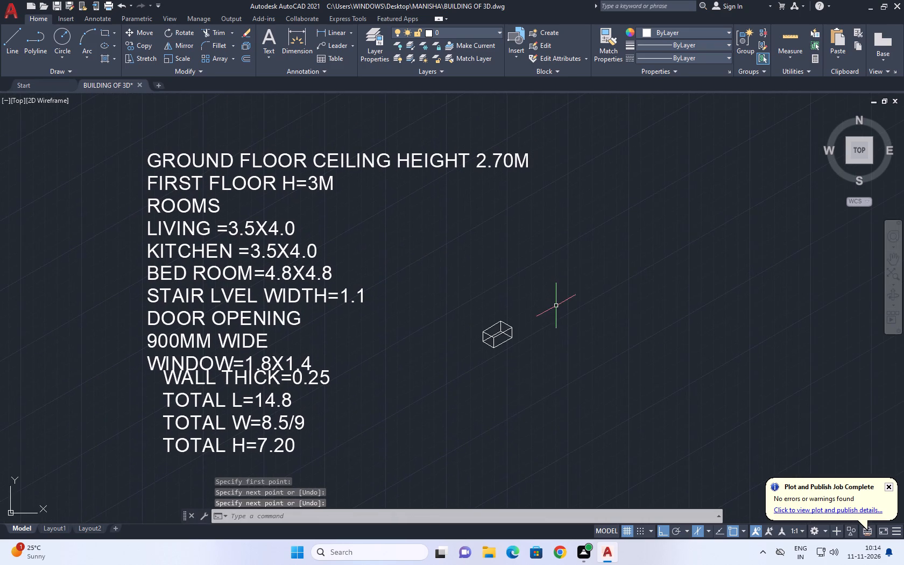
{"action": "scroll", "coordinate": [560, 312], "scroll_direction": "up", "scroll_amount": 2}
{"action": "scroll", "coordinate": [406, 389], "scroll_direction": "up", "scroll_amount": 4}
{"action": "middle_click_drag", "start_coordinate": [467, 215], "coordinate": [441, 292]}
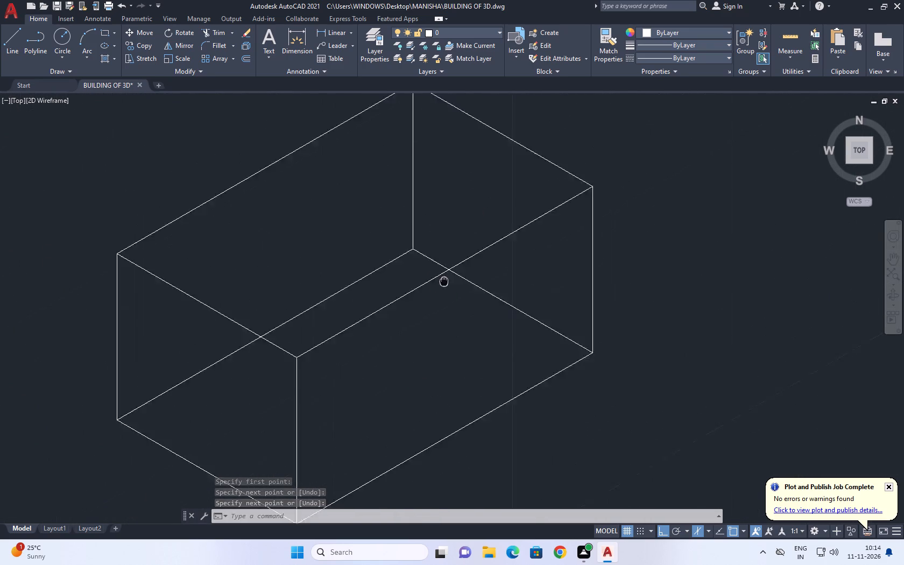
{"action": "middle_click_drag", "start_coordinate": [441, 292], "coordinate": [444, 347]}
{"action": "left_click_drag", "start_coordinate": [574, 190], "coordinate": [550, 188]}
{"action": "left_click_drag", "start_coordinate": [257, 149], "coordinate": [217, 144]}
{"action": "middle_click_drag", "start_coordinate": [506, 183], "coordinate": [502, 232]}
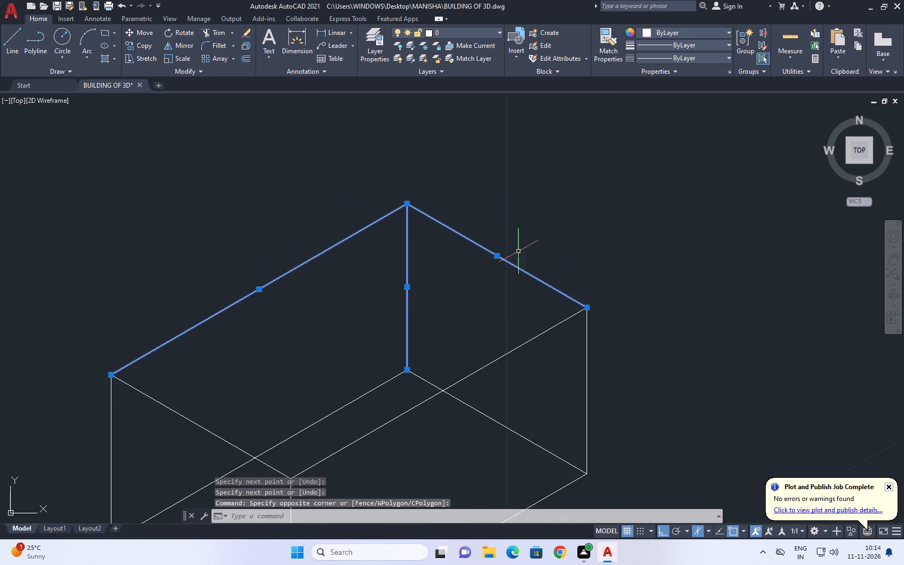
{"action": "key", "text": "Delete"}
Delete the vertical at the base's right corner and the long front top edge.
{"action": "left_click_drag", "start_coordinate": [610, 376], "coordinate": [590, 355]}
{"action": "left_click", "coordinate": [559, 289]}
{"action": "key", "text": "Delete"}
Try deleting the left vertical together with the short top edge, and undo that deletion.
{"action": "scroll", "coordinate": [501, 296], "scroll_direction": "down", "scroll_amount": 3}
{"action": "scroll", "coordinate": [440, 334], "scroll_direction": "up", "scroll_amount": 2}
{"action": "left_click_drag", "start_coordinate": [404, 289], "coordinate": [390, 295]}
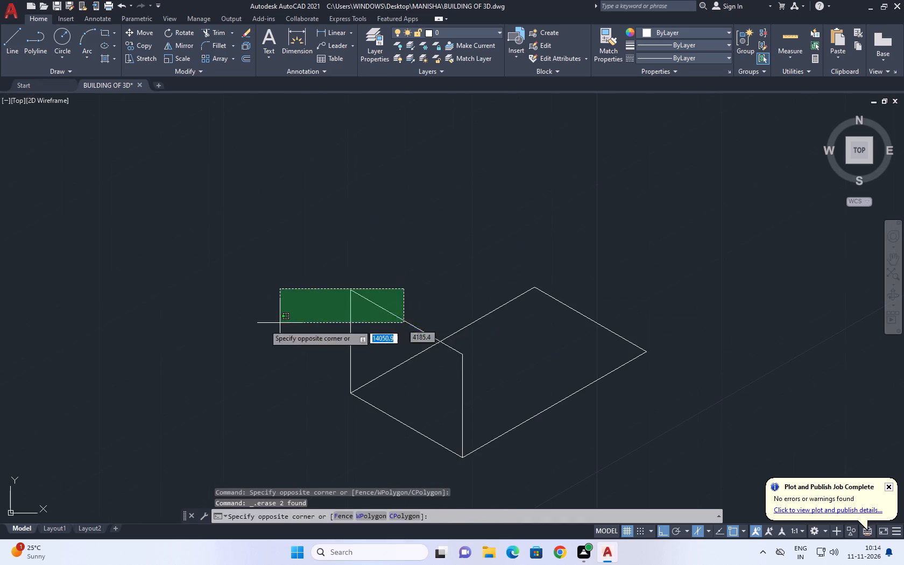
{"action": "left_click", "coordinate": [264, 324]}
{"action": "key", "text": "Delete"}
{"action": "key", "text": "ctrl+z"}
Delete the vertical at the base's front corner and the short top edge, leaving only the left vertical on the base.
{"action": "left_click_drag", "start_coordinate": [476, 378], "coordinate": [460, 377]}
{"action": "left_click_drag", "start_coordinate": [429, 383], "coordinate": [434, 388]}
{"action": "key", "text": "Delete"}
{"action": "left_click_drag", "start_coordinate": [407, 291], "coordinate": [403, 296]}
{"action": "double_click", "coordinate": [385, 308]}
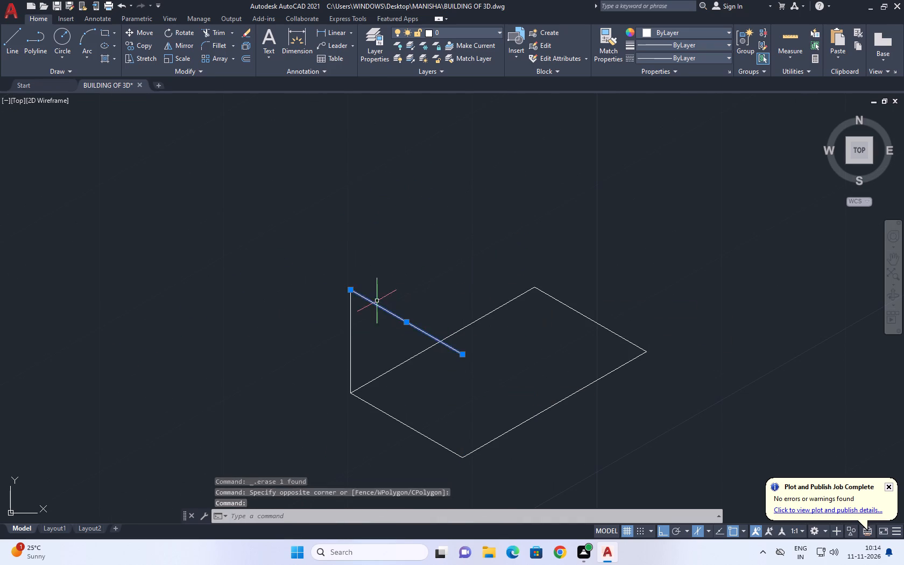
{"action": "key", "text": "Delete"}
Copy the left vertical from the base's left corner to its front corner.
{"action": "scroll", "coordinate": [417, 272], "scroll_direction": "down", "scroll_amount": 2}
{"action": "middle_click_drag", "start_coordinate": [443, 287], "coordinate": [444, 313]}
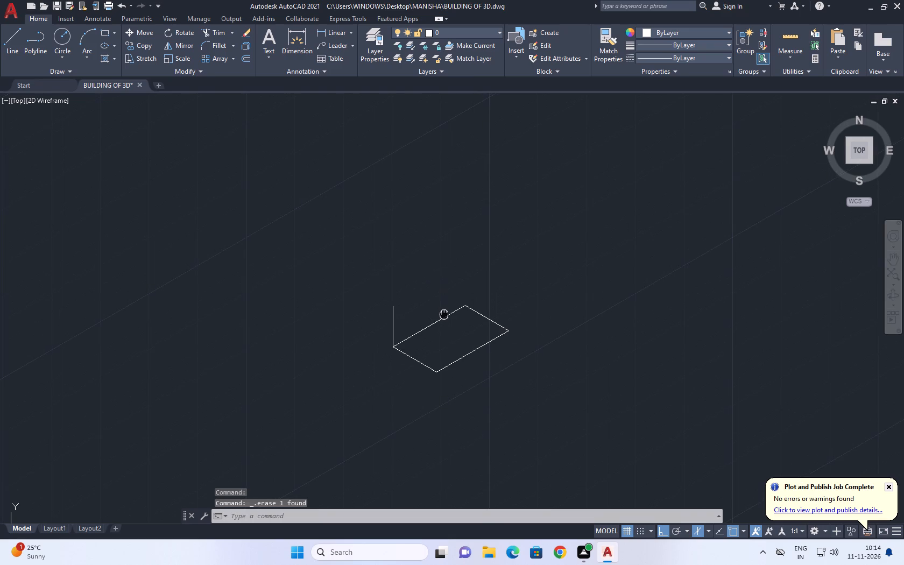
{"action": "middle_click_drag", "start_coordinate": [444, 313], "coordinate": [444, 314]}
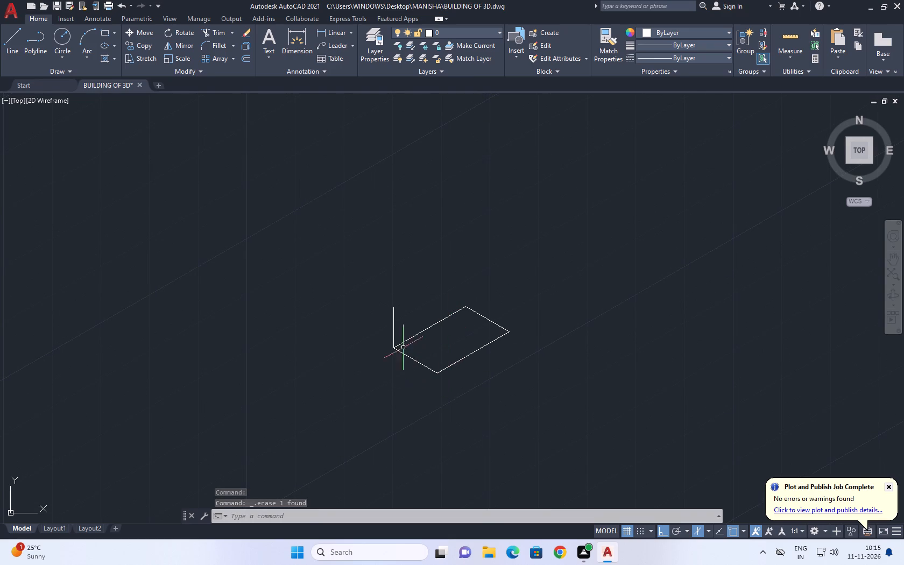
{"action": "scroll", "coordinate": [398, 338], "scroll_direction": "up", "scroll_amount": 2}
{"action": "left_click_drag", "start_coordinate": [407, 297], "coordinate": [392, 288]}
{"action": "left_click", "coordinate": [334, 277]}
{"action": "key", "text": "c"}
{"action": "key", "text": "o"}
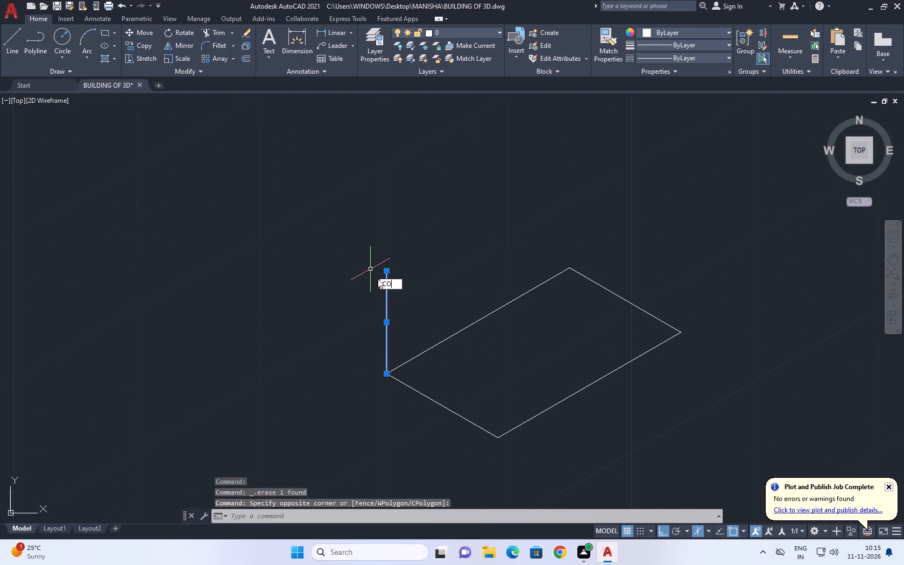
{"action": "key", "text": "space"}
{"action": "left_click_drag", "start_coordinate": [387, 374], "coordinate": [394, 377]}
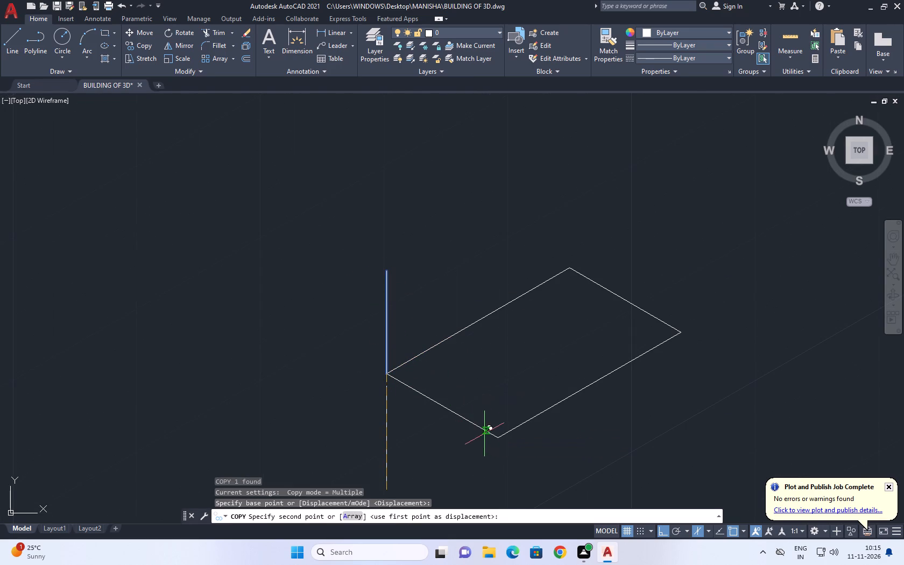
{"action": "left_click", "coordinate": [500, 439]}
{"action": "key", "text": "Escape"}
Draw a 14.8 long top edge from the front vertical's top at 30° and continue it down to the base's right corner.
{"action": "middle_click_drag", "start_coordinate": [542, 303], "coordinate": [468, 321]}
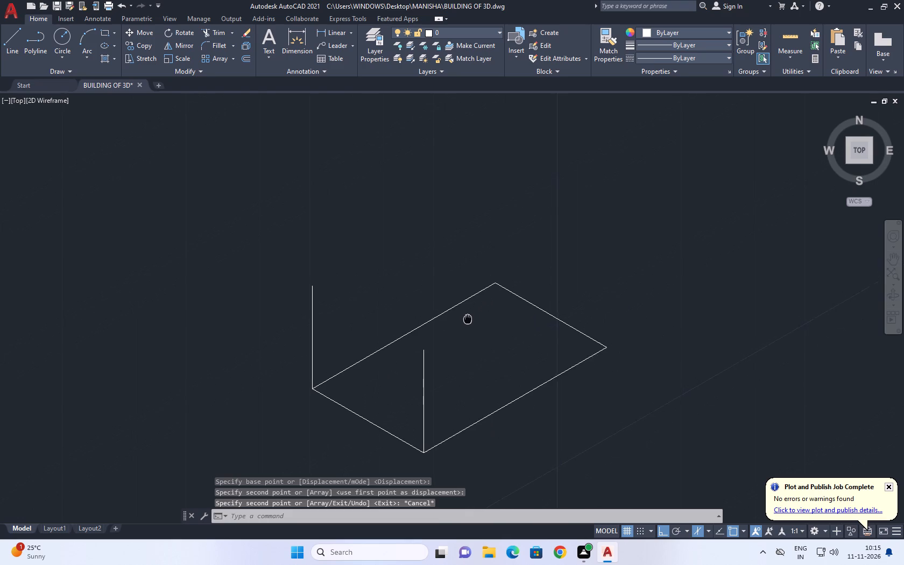
{"action": "middle_click_drag", "start_coordinate": [468, 321], "coordinate": [468, 324]}
{"action": "middle_click_drag", "start_coordinate": [460, 330], "coordinate": [493, 317]}
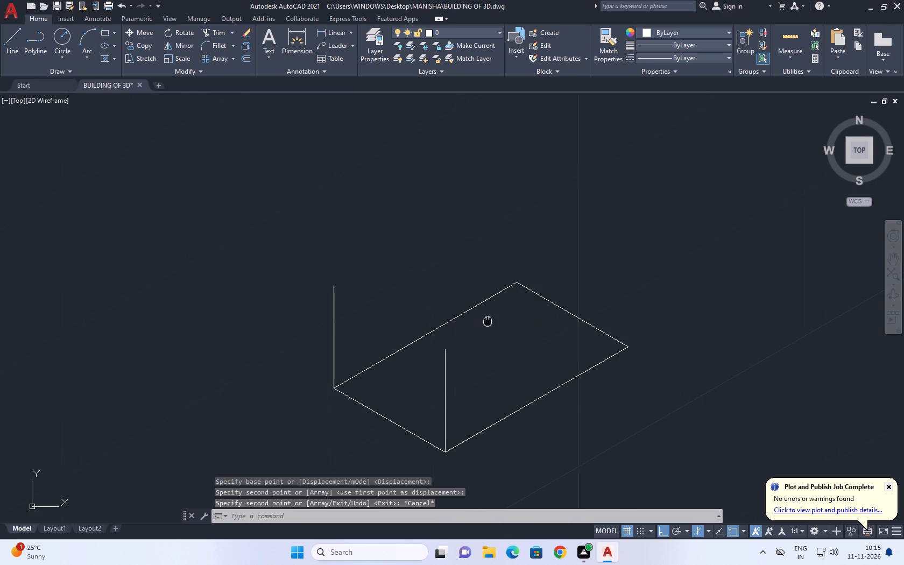
{"action": "middle_click_drag", "start_coordinate": [493, 317], "coordinate": [495, 317]}
{"action": "key", "text": "l"}
{"action": "key", "text": "space"}
{"action": "left_click", "coordinate": [458, 345]}
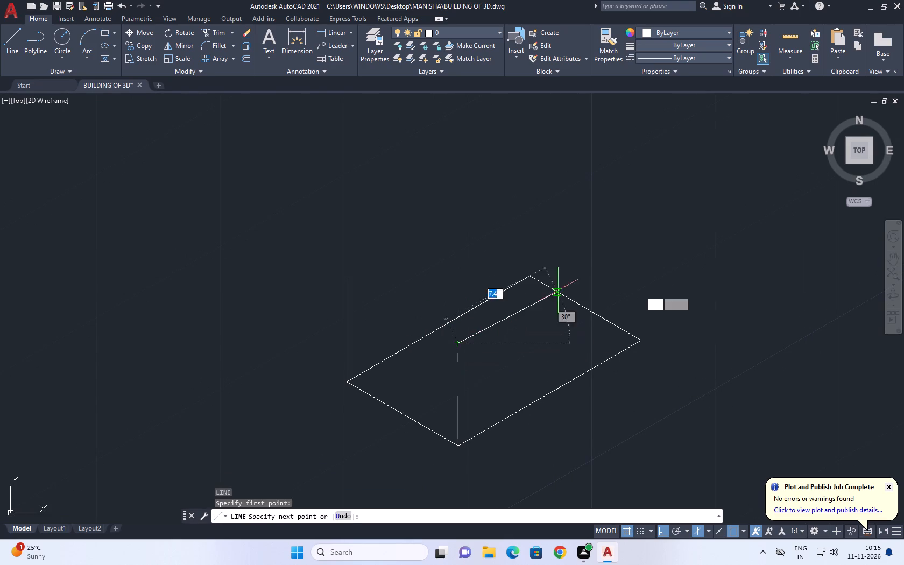
{"action": "type", "text": "7.20"}
{"action": "key", "text": "Return"}
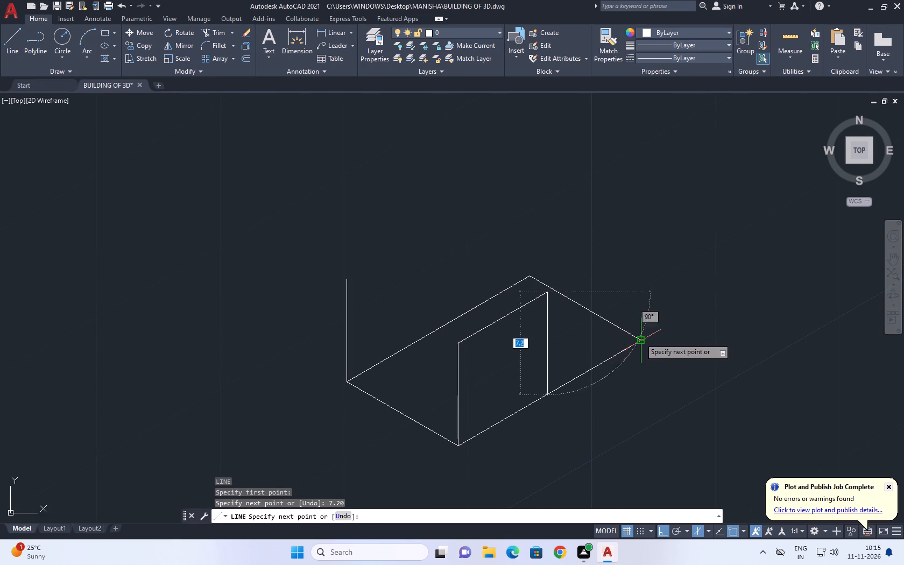
{"action": "key", "text": "ctrl+z"}
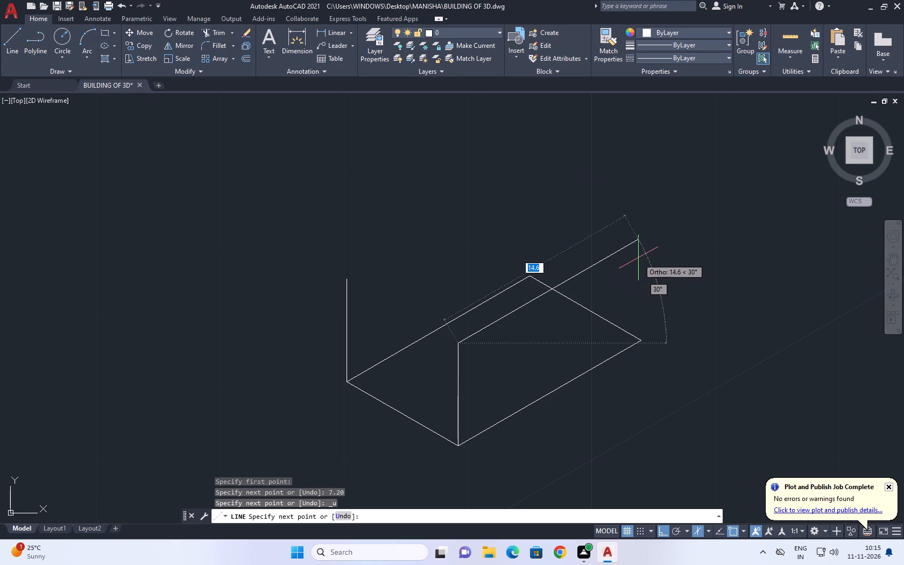
{"action": "type", "text": "14"}
{"action": "key", "text": "period"}
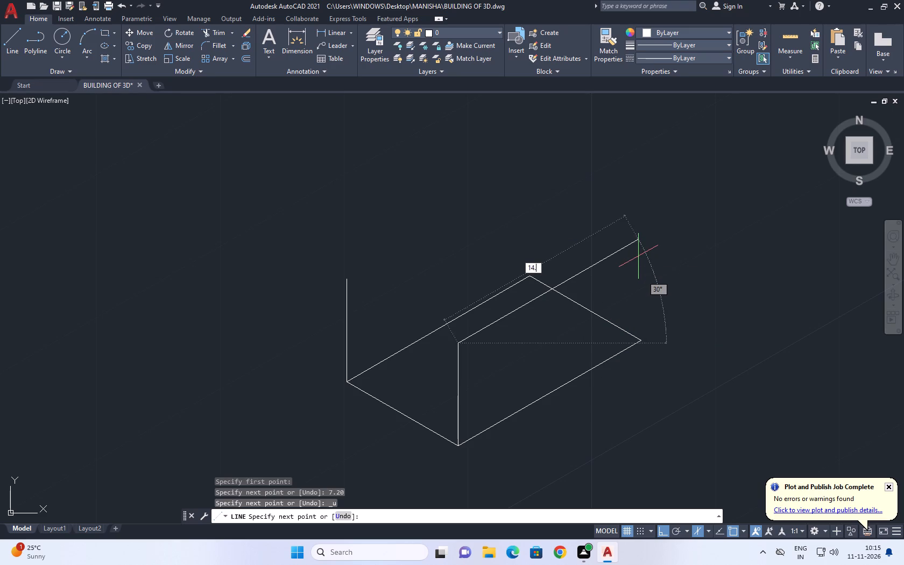
{"action": "key", "text": "8"}
{"action": "key", "text": "Return"}
{"action": "left_click", "coordinate": [640, 338]}
{"action": "key", "text": "space"}
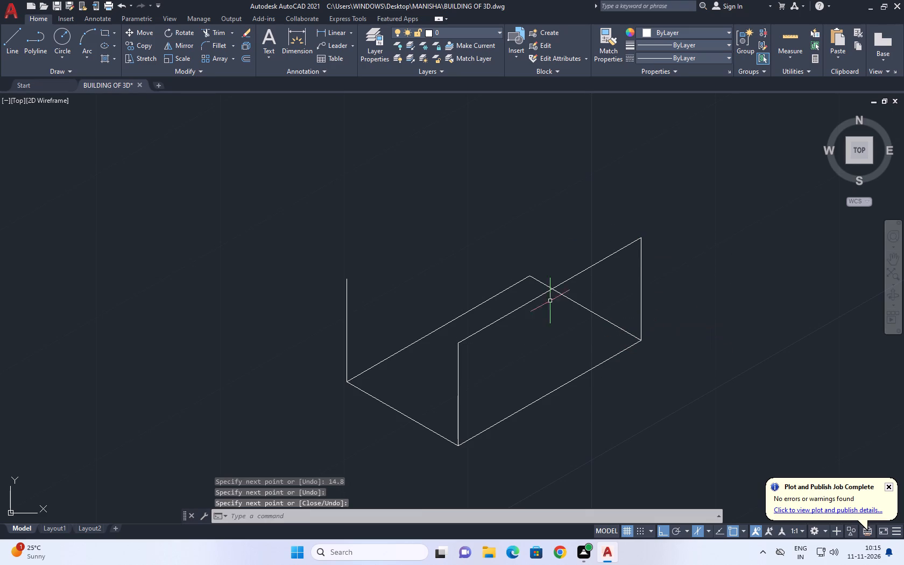
Copy the long top edge 0.25 inward along the short side's direction with Ortho off, matching the noted wall thickness.
{"action": "left_click", "coordinate": [513, 301]}
{"action": "left_click", "coordinate": [489, 335]}
{"action": "middle_click_drag", "start_coordinate": [512, 334], "coordinate": [529, 366]}
{"action": "key", "text": "c"}
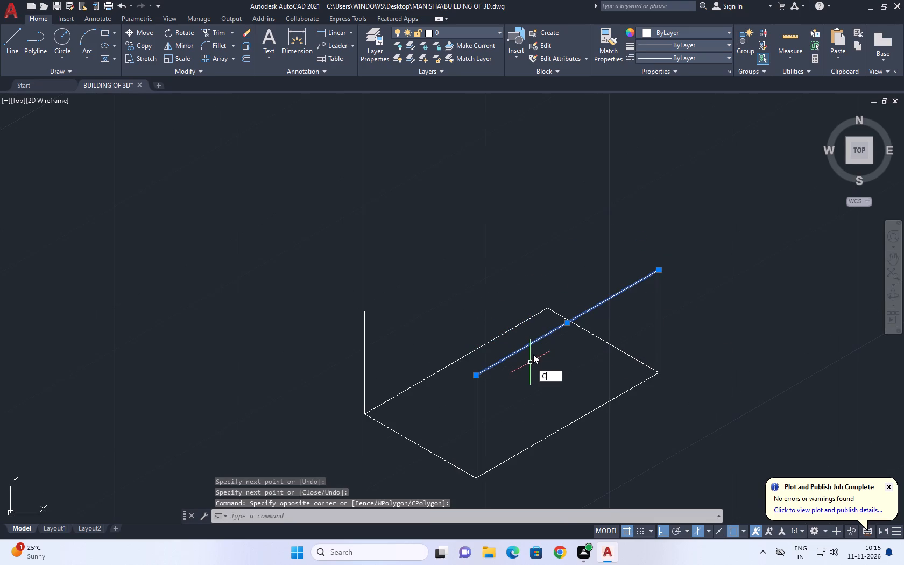
{"action": "key", "text": "o"}
{"action": "key", "text": "space"}
{"action": "scroll", "coordinate": [477, 397], "scroll_direction": "up", "scroll_amount": 1}
{"action": "left_click", "coordinate": [476, 362]}
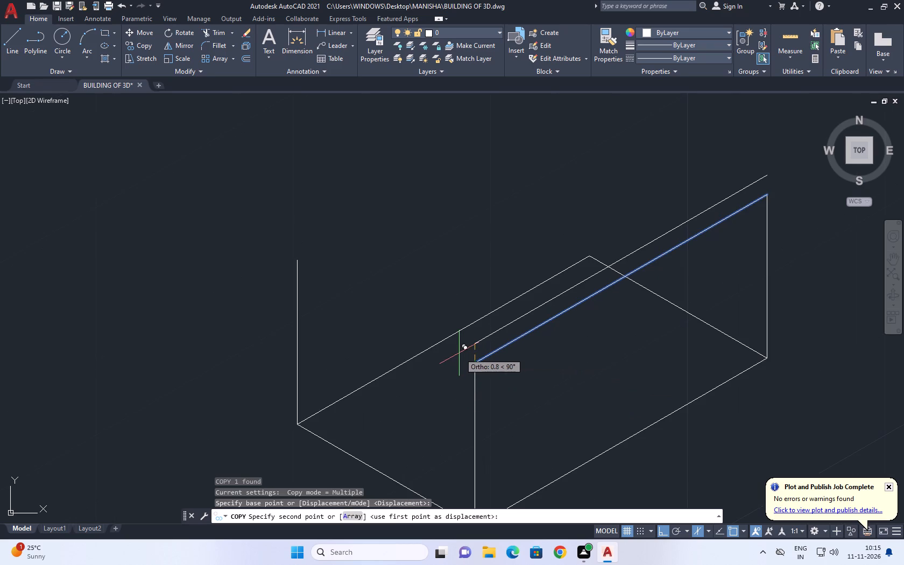
{"action": "key", "text": "F8"}
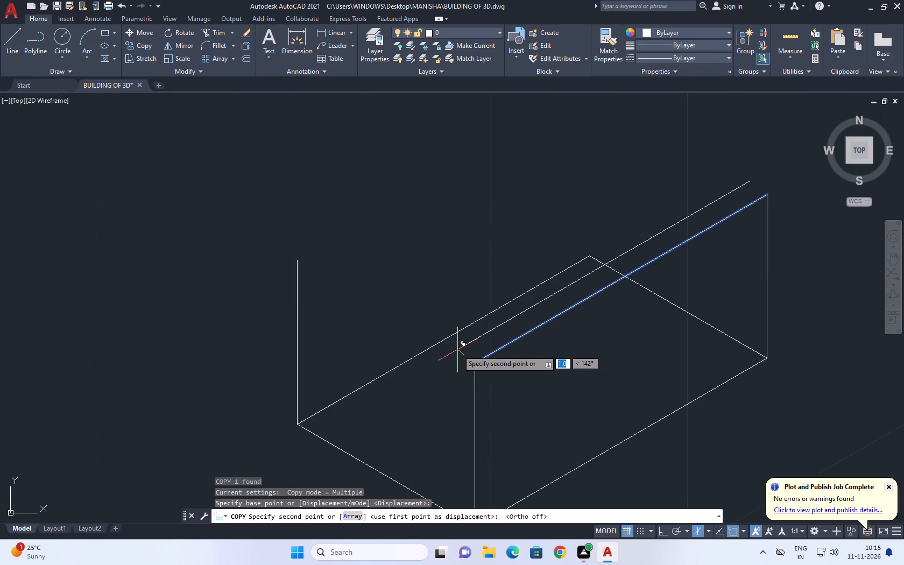
{"action": "scroll", "coordinate": [453, 350], "scroll_direction": "up", "scroll_amount": 2}
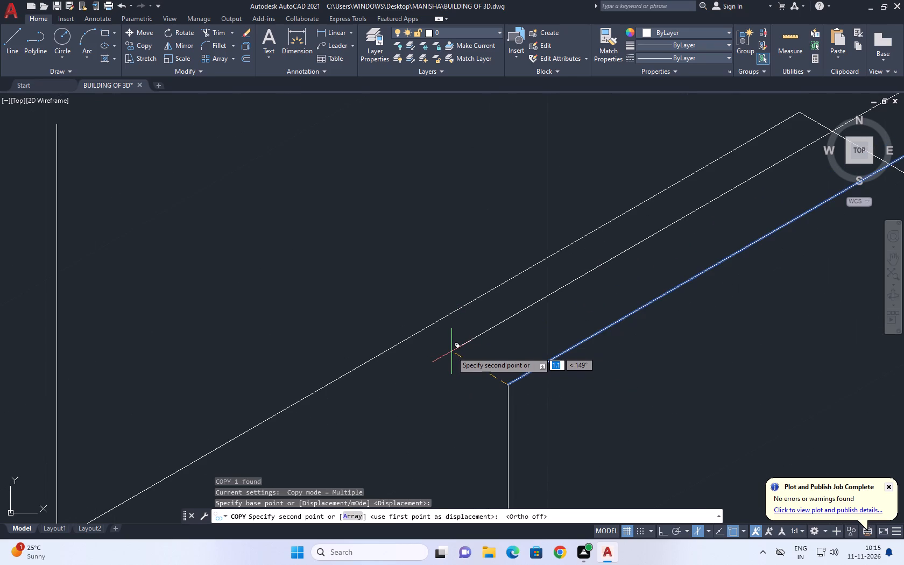
{"action": "key", "text": "0"}
{"action": "key", "text": "period"}
{"action": "key", "text": "2"}
{"action": "key", "text": "5"}
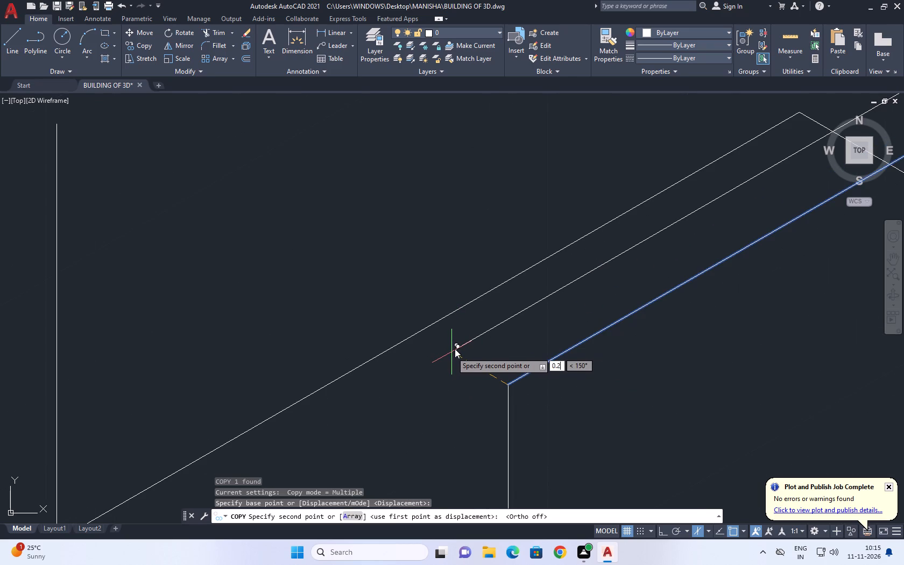
{"action": "scroll", "coordinate": [455, 348], "scroll_direction": "down", "scroll_amount": 8}
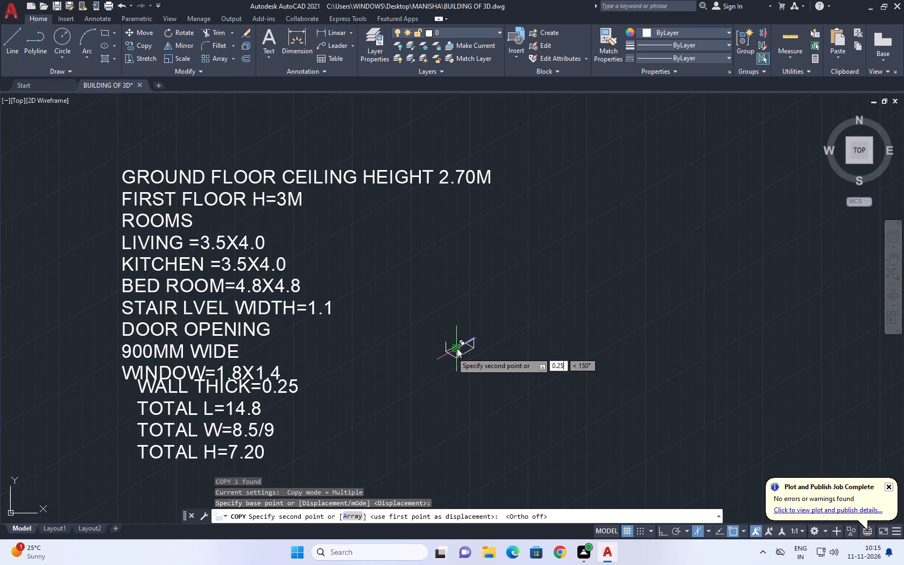
{"action": "scroll", "coordinate": [457, 348], "scroll_direction": "up", "scroll_amount": 9}
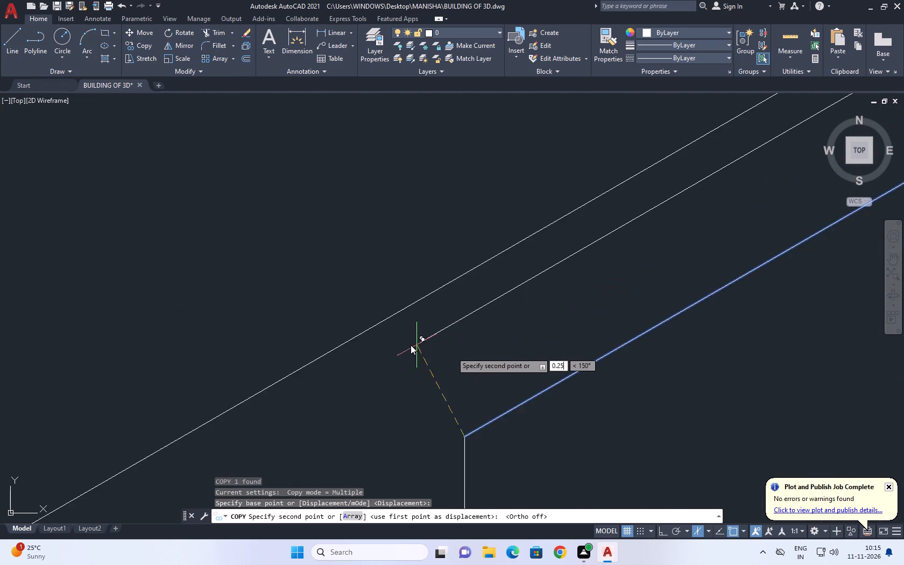
{"action": "scroll", "coordinate": [411, 345], "scroll_direction": "up", "scroll_amount": 1}
{"action": "scroll", "coordinate": [416, 348], "scroll_direction": "down", "scroll_amount": 1}
{"action": "scroll", "coordinate": [382, 385], "scroll_direction": "down", "scroll_amount": 3}
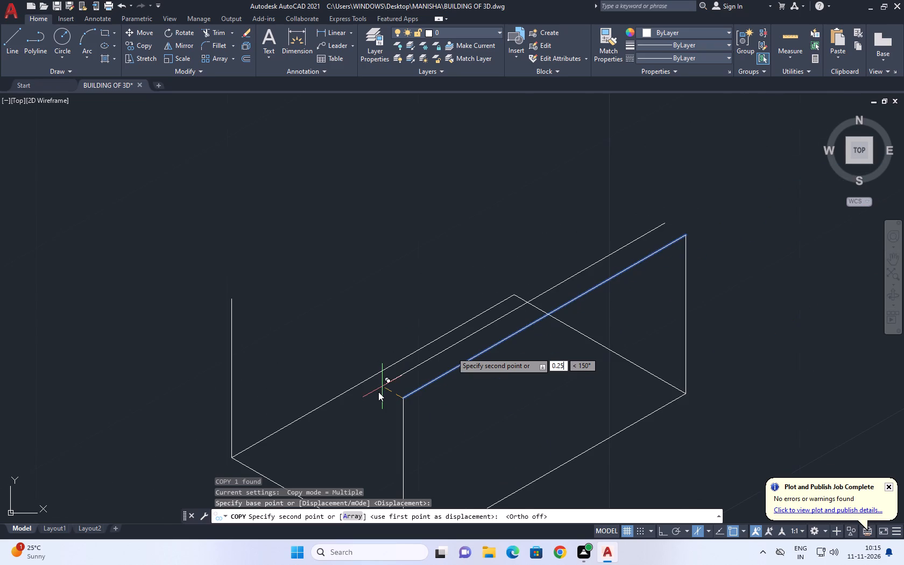
{"action": "key", "text": "Return"}
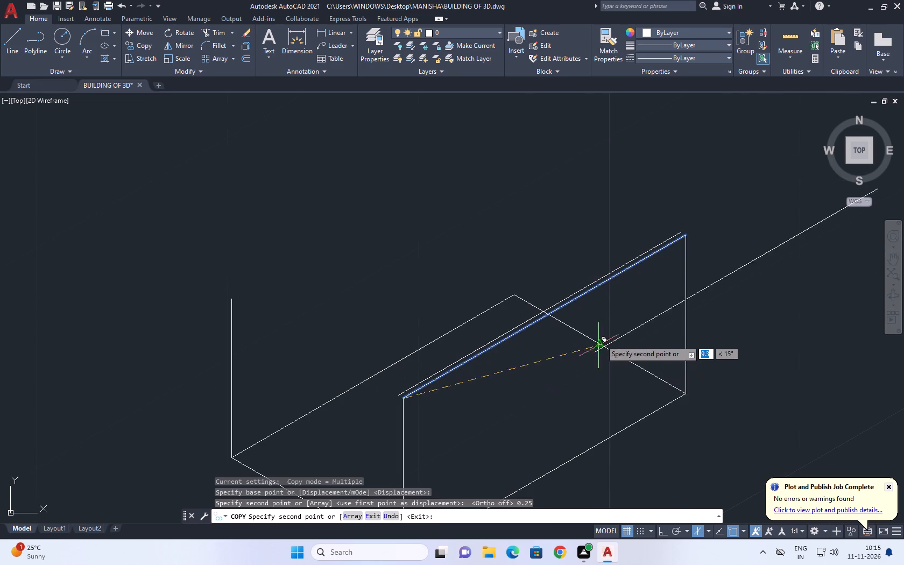
{"action": "key", "text": "space"}
Draw the short top edge from the front vertical's top to the left vertical's top.
{"action": "middle_click_drag", "start_coordinate": [671, 270], "coordinate": [727, 219]}
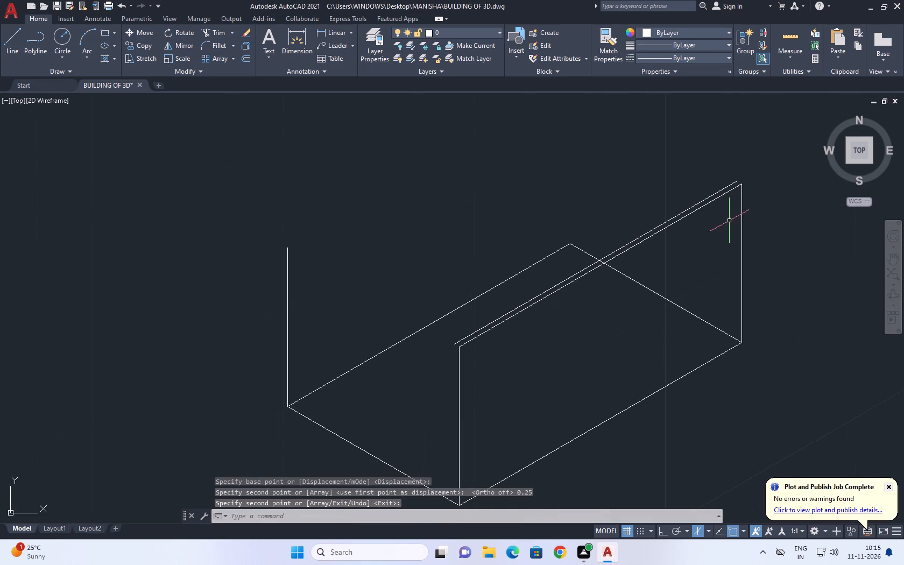
{"action": "middle_click_drag", "start_coordinate": [605, 324], "coordinate": [715, 340]}
{"action": "key", "text": "l"}
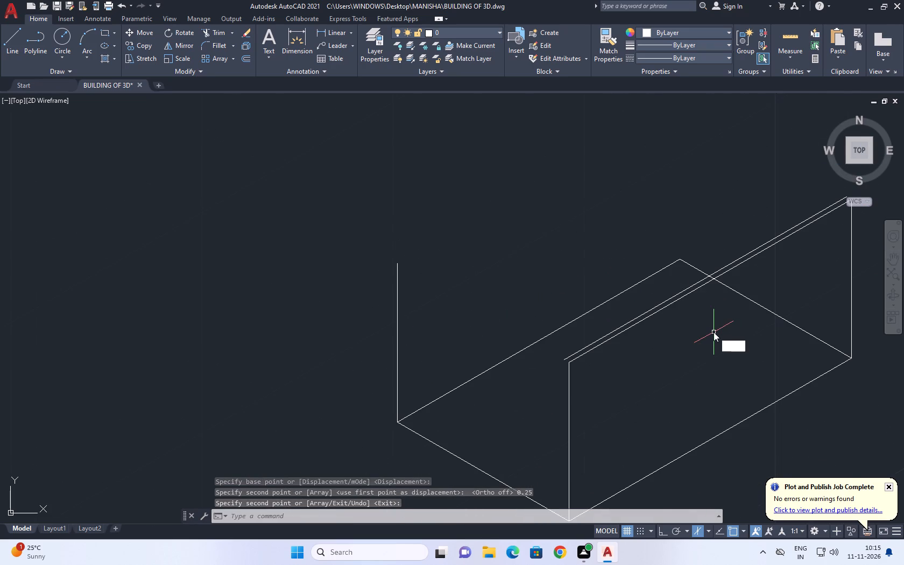
{"action": "key", "text": "space"}
{"action": "left_click", "coordinate": [570, 364]}
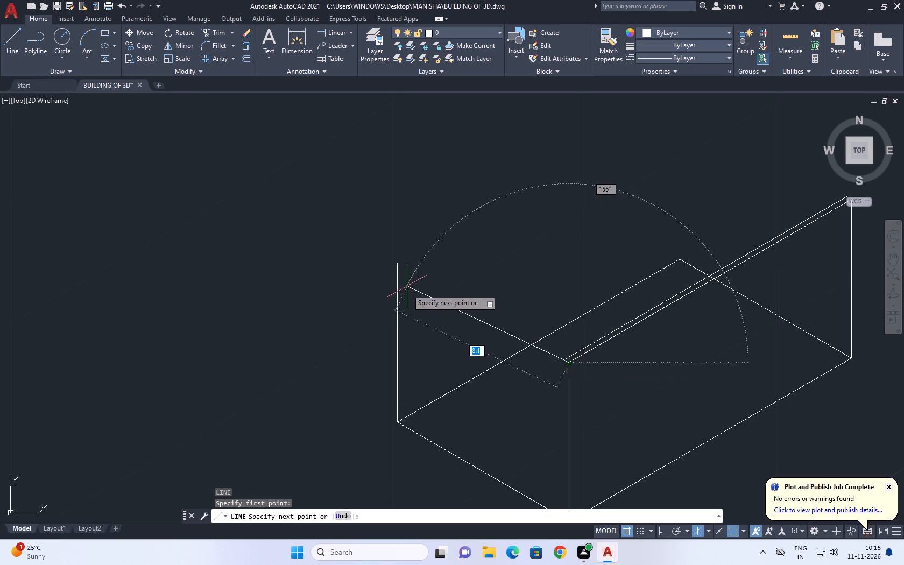
{"action": "left_click", "coordinate": [398, 264]}
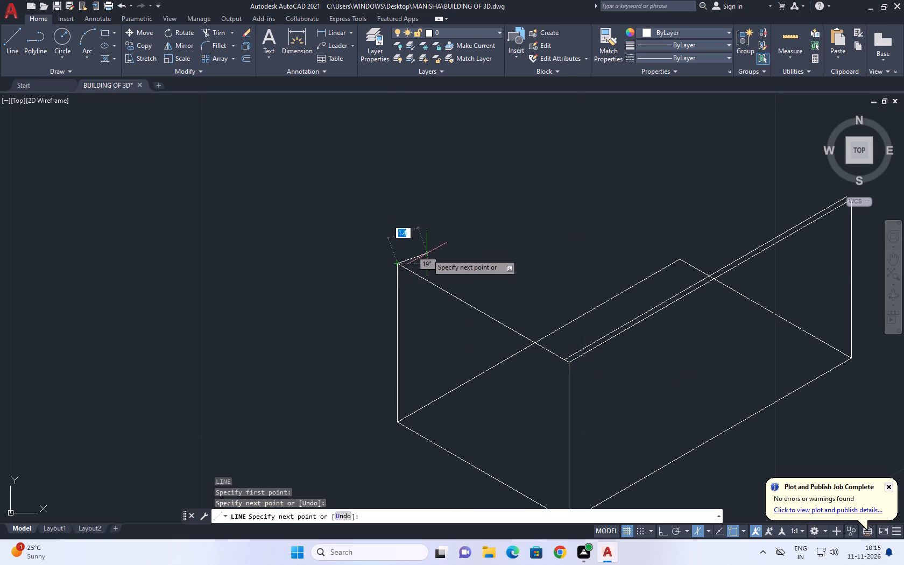
{"action": "key", "text": "space"}
Copy the short top edge 0.25 inward along the long top edge's direction.
{"action": "left_click", "coordinate": [462, 307]}
{"action": "left_click", "coordinate": [447, 283]}
{"action": "middle_click_drag", "start_coordinate": [532, 250], "coordinate": [451, 293]}
{"action": "scroll", "coordinate": [359, 363], "scroll_direction": "up", "scroll_amount": 2}
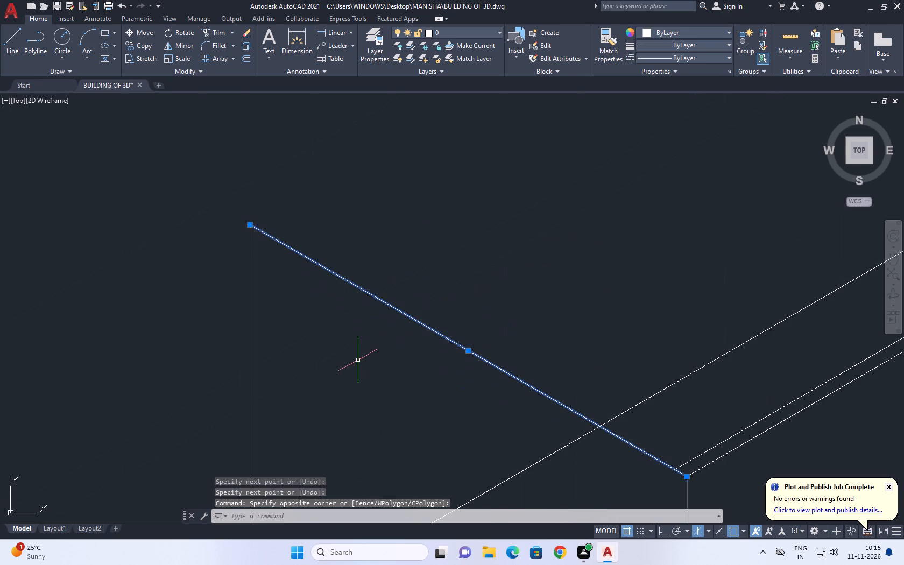
{"action": "middle_click_drag", "start_coordinate": [478, 284], "coordinate": [434, 282]}
{"action": "scroll", "coordinate": [432, 281], "scroll_direction": "up", "scroll_amount": 1}
{"action": "key", "text": "c"}
{"action": "scroll", "coordinate": [432, 281], "scroll_direction": "down", "scroll_amount": 4}
{"action": "type", "text": "O"}
{"action": "key", "text": "space"}
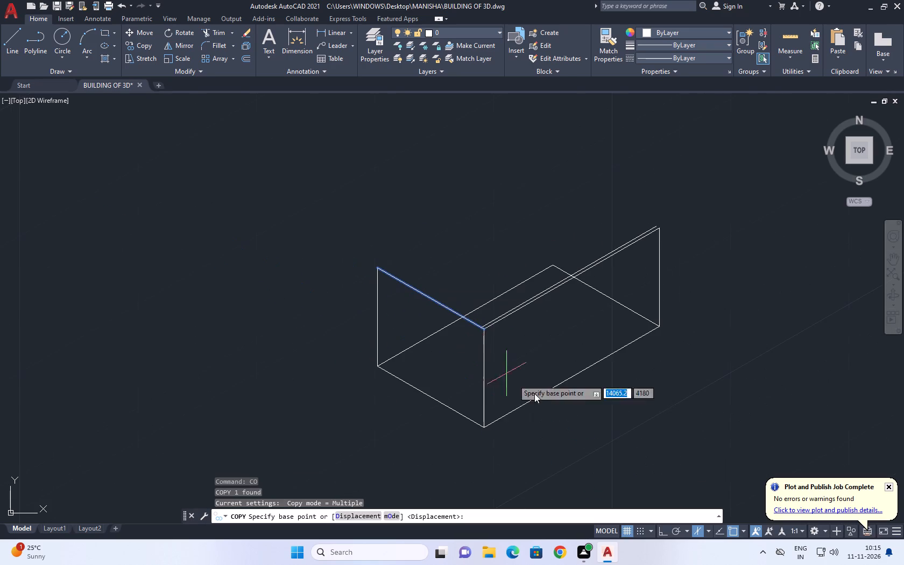
{"action": "scroll", "coordinate": [486, 324], "scroll_direction": "up", "scroll_amount": 3}
{"action": "left_click", "coordinate": [482, 345]}
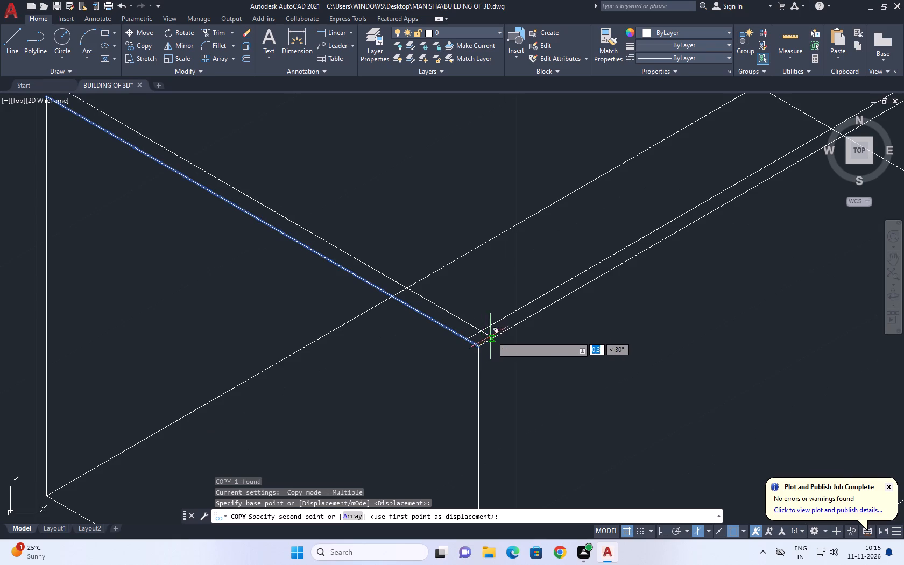
{"action": "type", "text": "0.25"}
{"action": "key", "text": "Return"}
{"action": "key", "text": "space"}
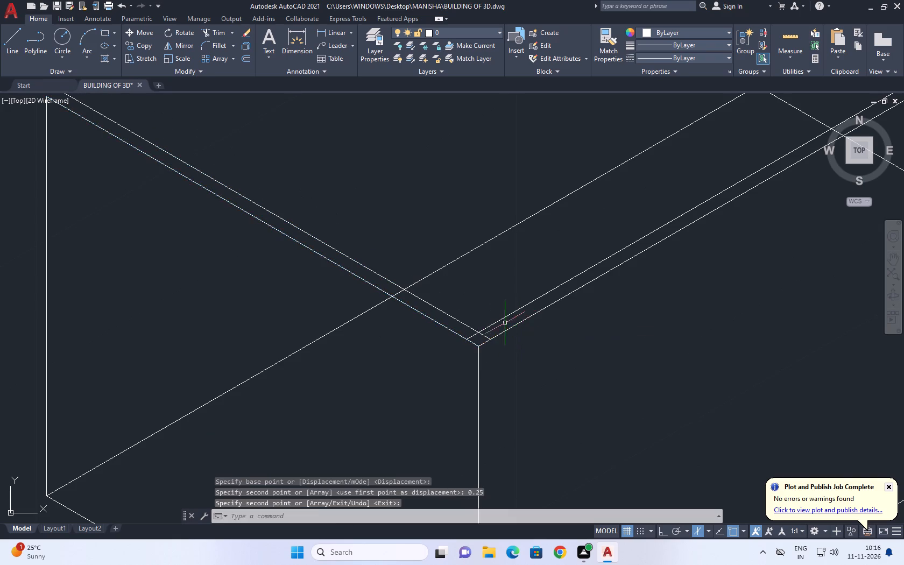
Remove the base's long back edge by trimming it between the short wall's top lines and deleting both remaining pieces.
{"action": "scroll", "coordinate": [391, 312], "scroll_direction": "down", "scroll_amount": 3}
{"action": "middle_click_drag", "start_coordinate": [482, 211], "coordinate": [493, 299]}
{"action": "type", "text": "TR"}
{"action": "key", "text": "space"}
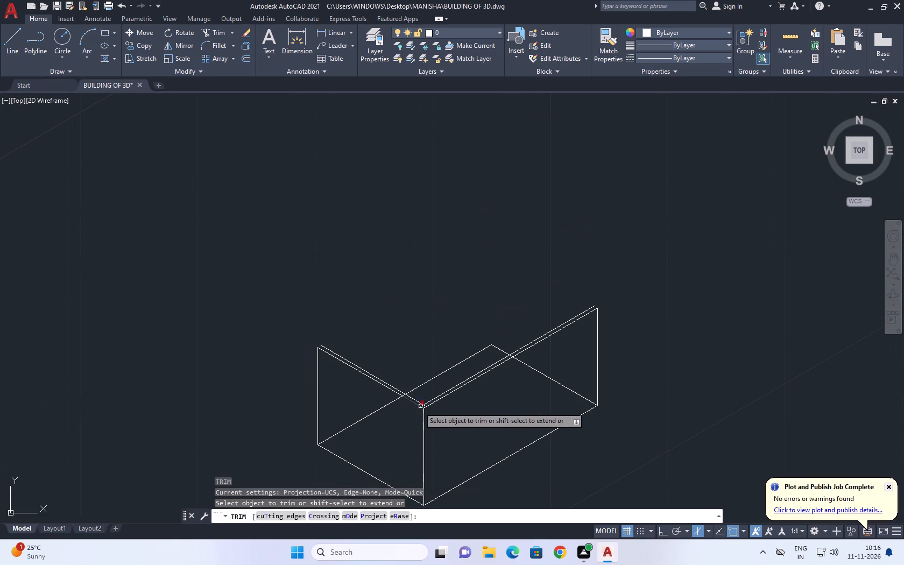
{"action": "scroll", "coordinate": [399, 396], "scroll_direction": "up", "scroll_amount": 5}
{"action": "left_click", "coordinate": [432, 403]}
{"action": "left_click", "coordinate": [413, 383]}
{"action": "scroll", "coordinate": [453, 359], "scroll_direction": "down", "scroll_amount": 5}
{"action": "key", "text": "space"}
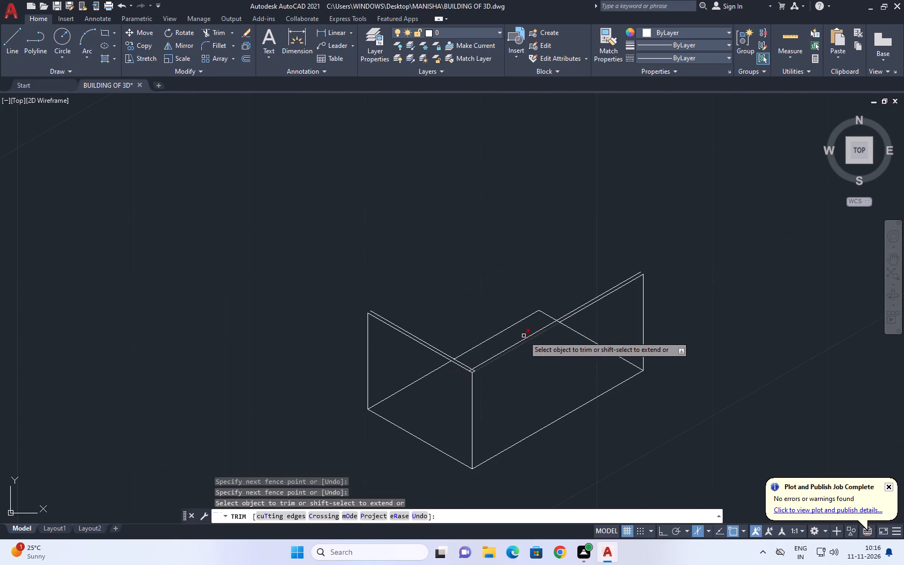
{"action": "left_click", "coordinate": [512, 326]}
{"action": "key", "text": "Delete"}
{"action": "left_click", "coordinate": [432, 384]}
{"action": "left_click", "coordinate": [407, 372]}
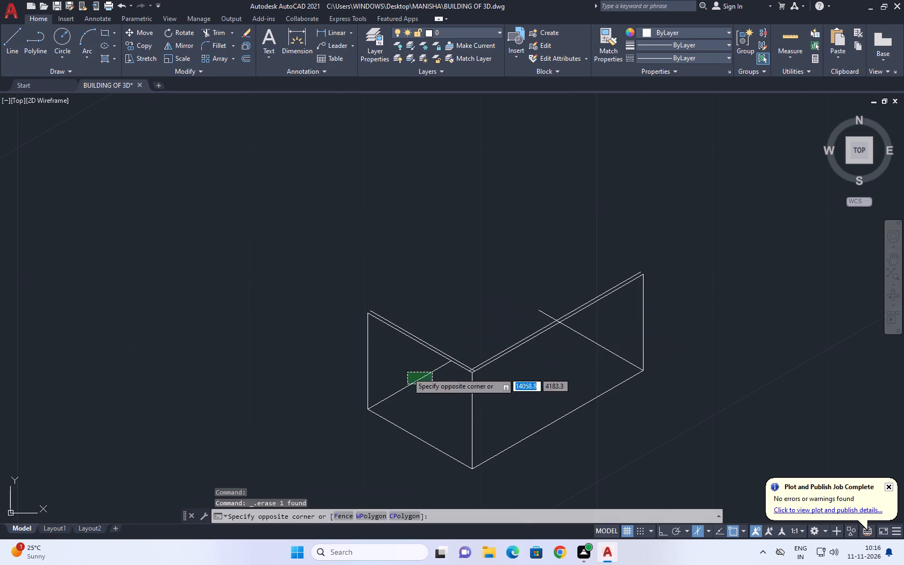
{"action": "key", "text": "Delete"}
Trim the overlapping ends of the two inner wall lines at the front top corner.
{"action": "scroll", "coordinate": [476, 369], "scroll_direction": "up", "scroll_amount": 4}
{"action": "type", "text": "TR"}
{"action": "key", "text": "space"}
{"action": "scroll", "coordinate": [469, 399], "scroll_direction": "up", "scroll_amount": 2}
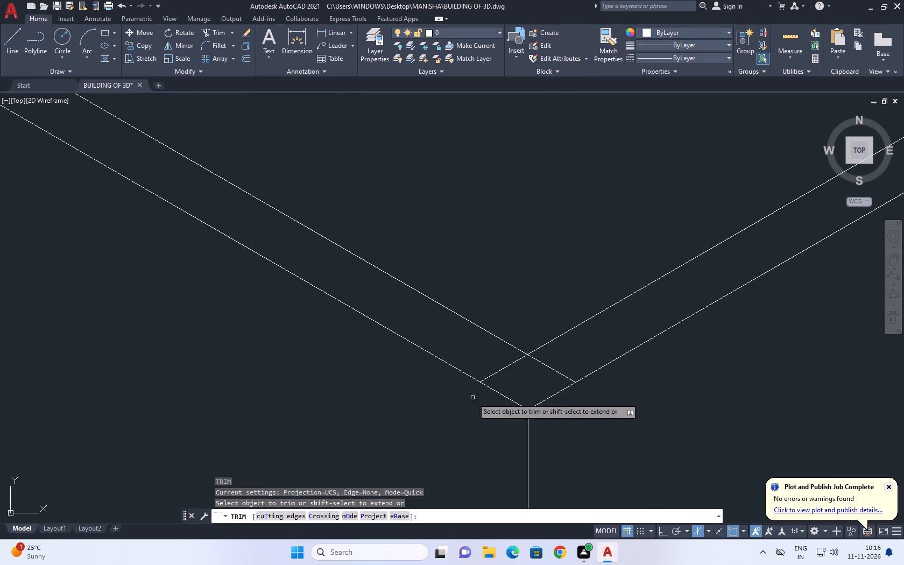
{"action": "left_click", "coordinate": [556, 353]}
{"action": "left_click", "coordinate": [482, 361]}
{"action": "scroll", "coordinate": [540, 362], "scroll_direction": "down", "scroll_amount": 7}
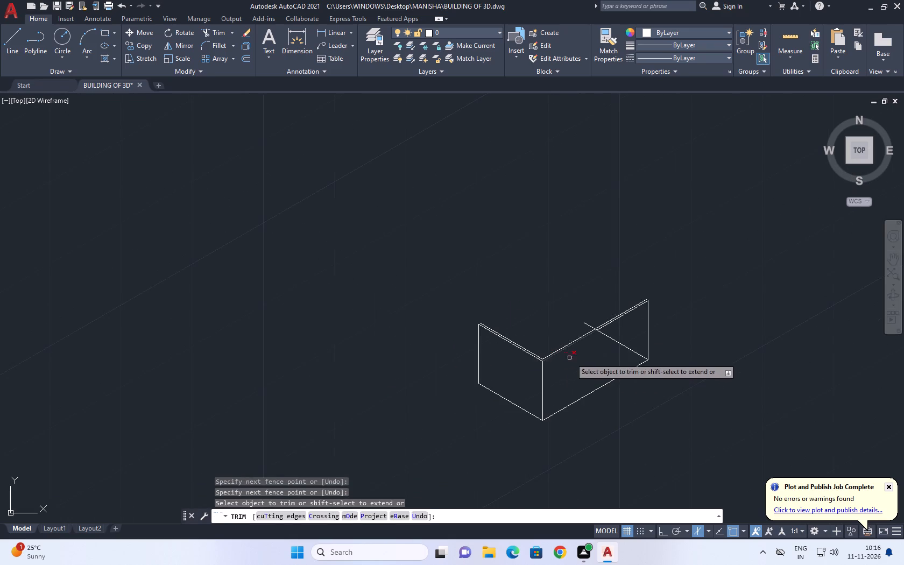
Delete the leftover short base line running back from the bottom of the long wall's far vertical.
{"action": "key", "text": "space"}
{"action": "scroll", "coordinate": [600, 343], "scroll_direction": "up", "scroll_amount": 2}
{"action": "left_click", "coordinate": [626, 336]}
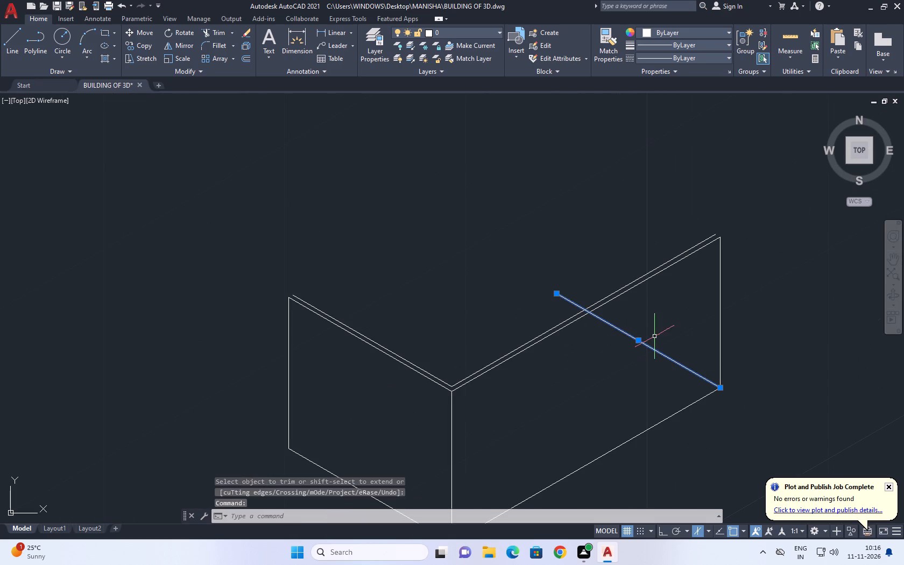
{"action": "middle_click_drag", "start_coordinate": [649, 336], "coordinate": [614, 365]}
{"action": "key", "text": "Delete"}
{"action": "middle_click_drag", "start_coordinate": [668, 314], "coordinate": [630, 343]}
Draw a short line closing the far end of the long wall's top, between its inner and outer top edges.
{"action": "key", "text": "l"}
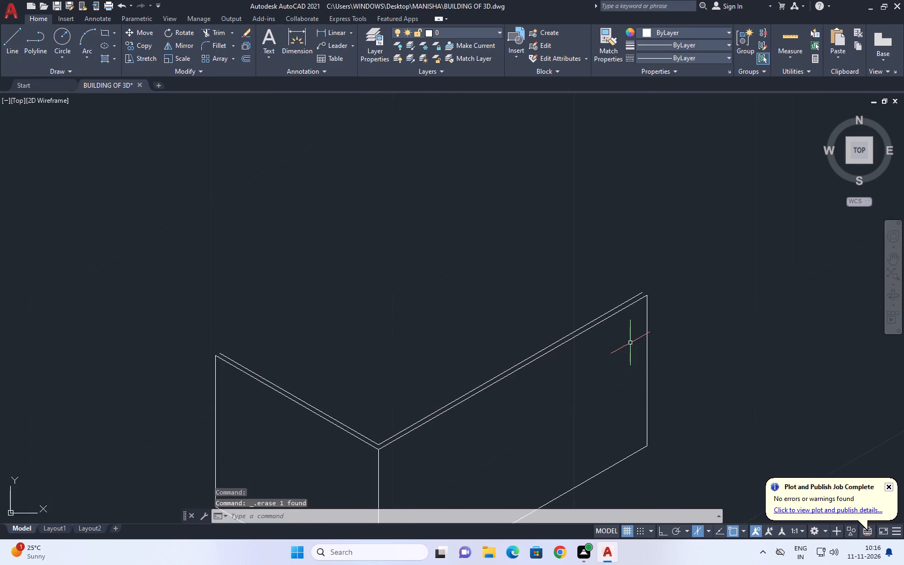
{"action": "key", "text": "space"}
{"action": "scroll", "coordinate": [639, 307], "scroll_direction": "up", "scroll_amount": 3}
{"action": "left_click", "coordinate": [648, 253]}
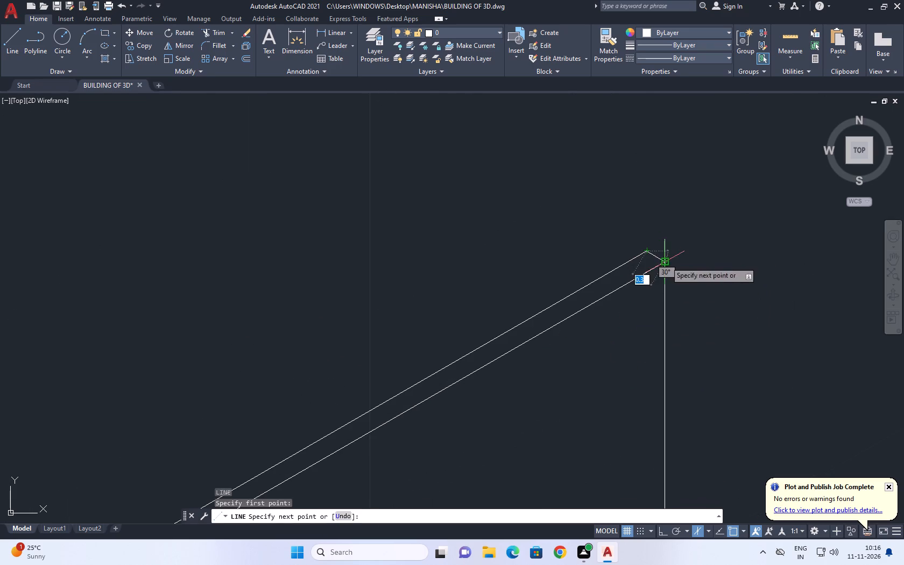
{"action": "left_click", "coordinate": [666, 262]}
{"action": "key", "text": "space"}
Copy the front corner vertical 0.5 along the long wall with Ortho on.
{"action": "scroll", "coordinate": [378, 327], "scroll_direction": "down", "scroll_amount": 3}
{"action": "scroll", "coordinate": [250, 428], "scroll_direction": "down", "scroll_amount": 1}
{"action": "middle_click_drag", "start_coordinate": [214, 441], "coordinate": [272, 416]}
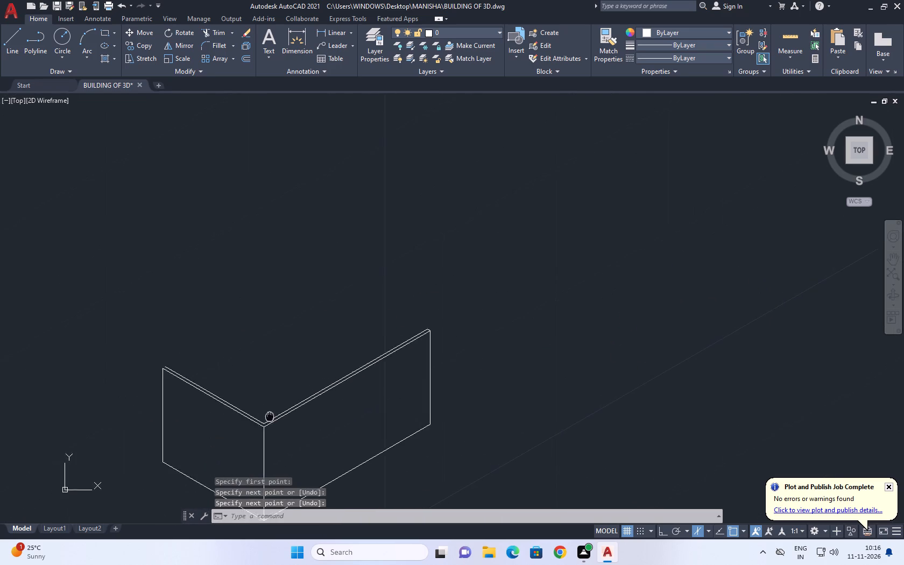
{"action": "middle_click_drag", "start_coordinate": [272, 416], "coordinate": [375, 364]}
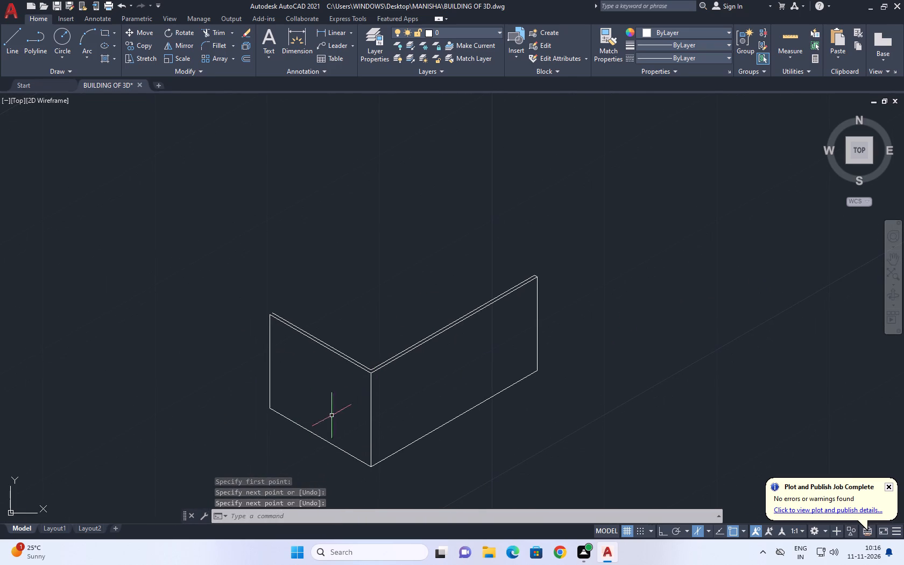
{"action": "middle_click_drag", "start_coordinate": [402, 419], "coordinate": [438, 422]}
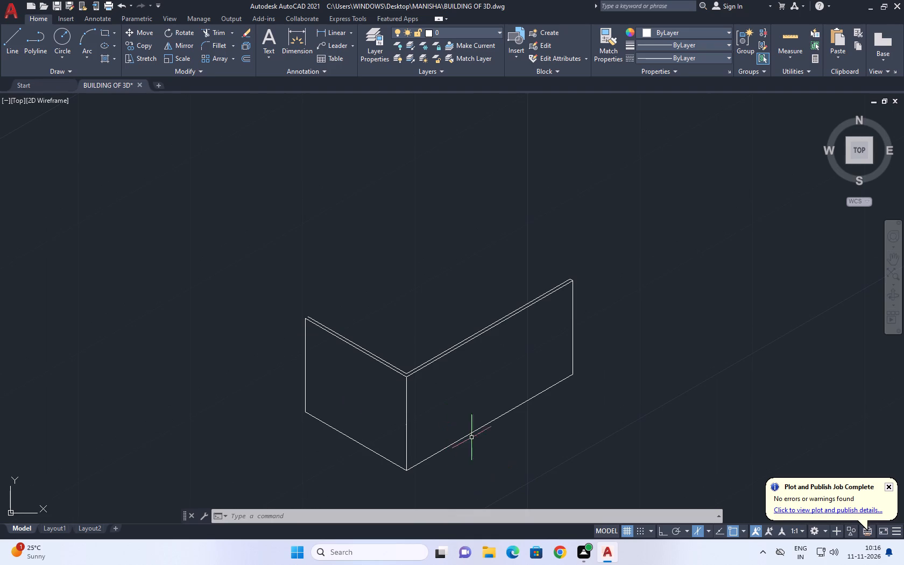
{"action": "scroll", "coordinate": [422, 426], "scroll_direction": "up", "scroll_amount": 2}
{"action": "left_click_drag", "start_coordinate": [422, 391], "coordinate": [402, 389]}
{"action": "left_click", "coordinate": [310, 386]}
{"action": "middle_click_drag", "start_coordinate": [430, 377], "coordinate": [384, 422]}
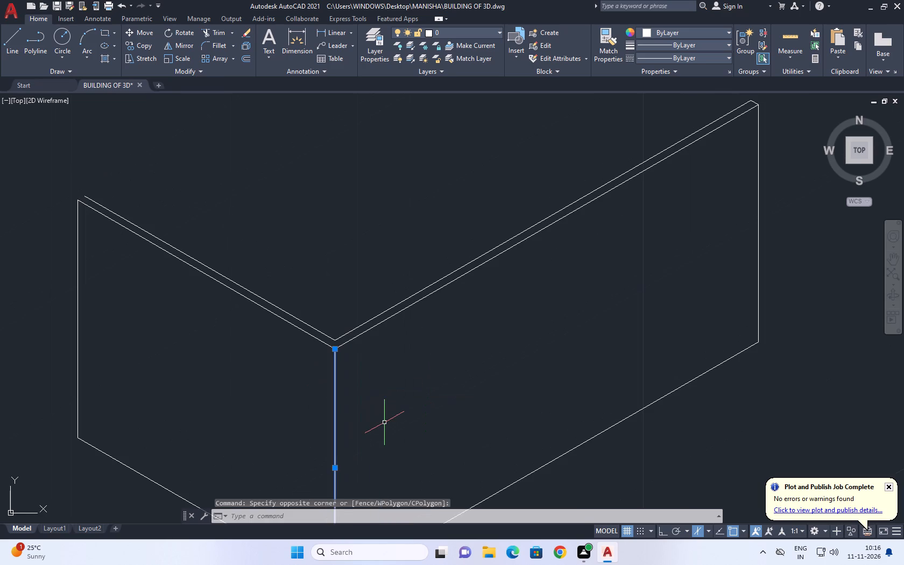
{"action": "key", "text": "c"}
{"action": "key", "text": "o"}
{"action": "key", "text": "space"}
{"action": "left_click", "coordinate": [369, 432]}
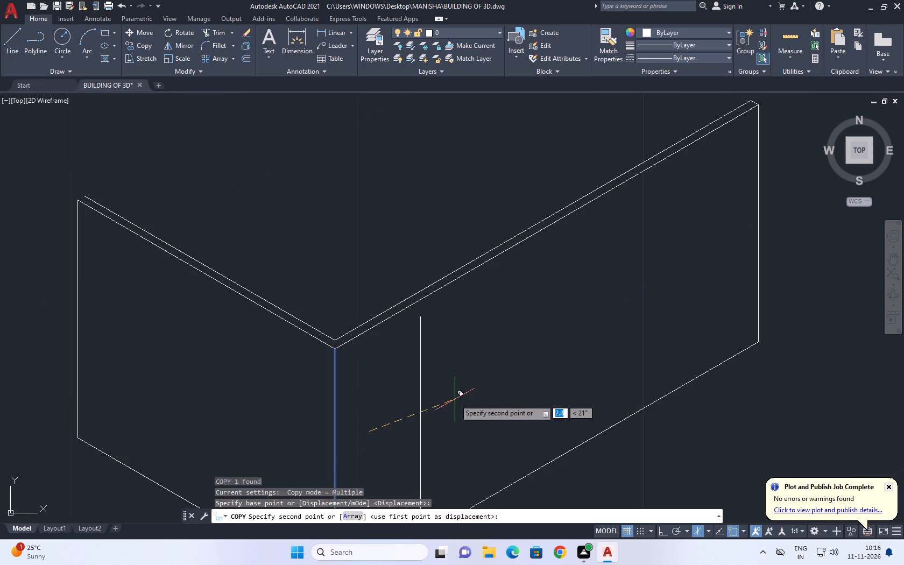
{"action": "key", "text": "F8"}
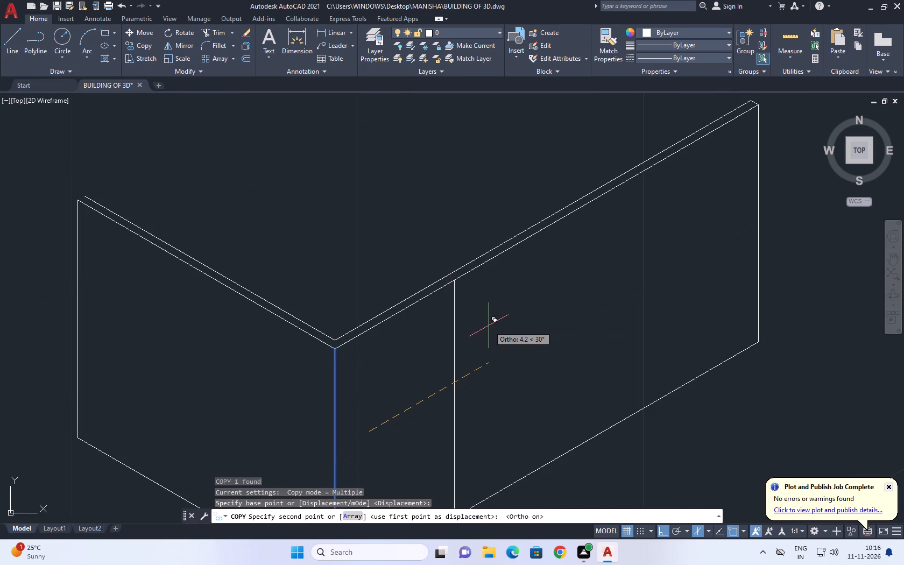
{"action": "type", "text": "0.5"}
{"action": "key", "text": "Return"}
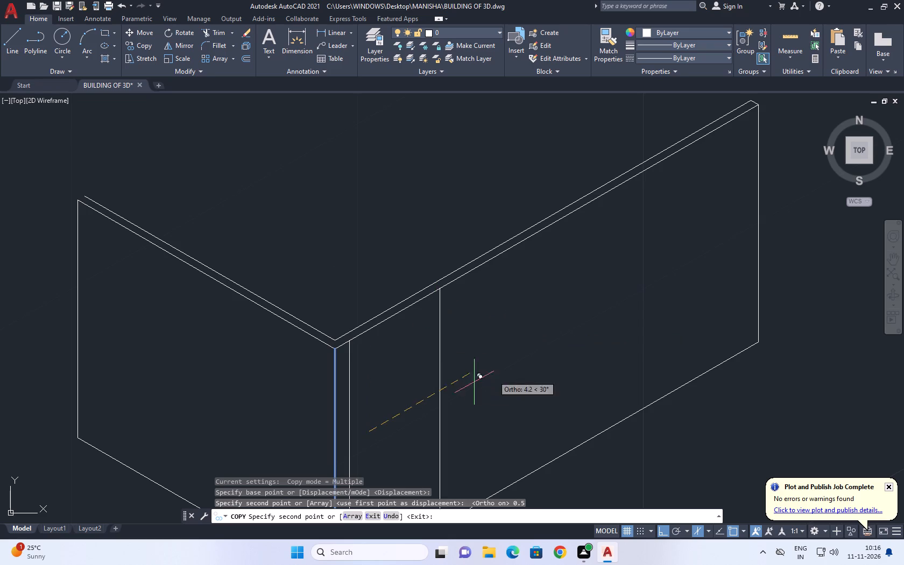
{"action": "right_click", "coordinate": [502, 341]}
{"action": "left_click", "coordinate": [521, 356]}
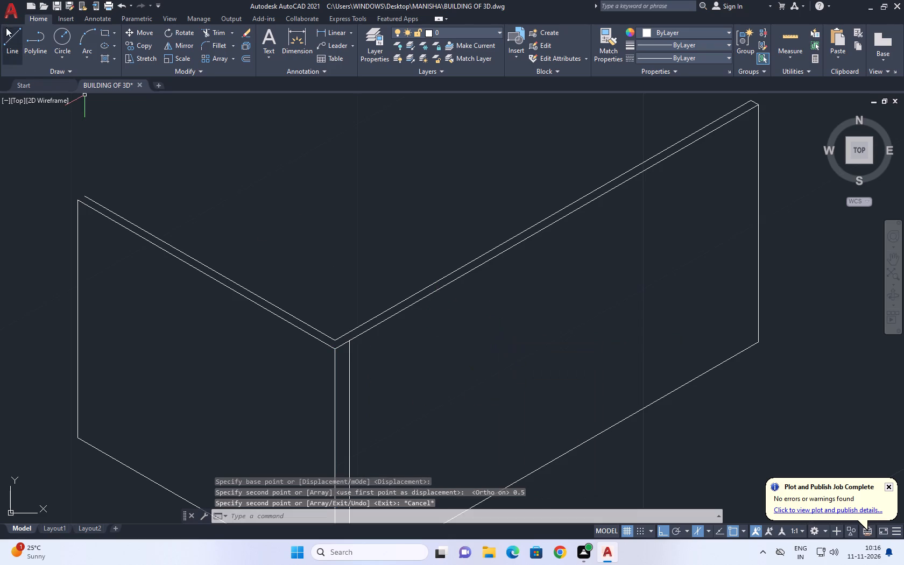
Draw a line from the copied vertical's top across the long wall's thickness and trim the excess beyond the inner top edge.
{"action": "left_click", "coordinate": [8, 40]}
{"action": "scroll", "coordinate": [360, 334], "scroll_direction": "up", "scroll_amount": 4}
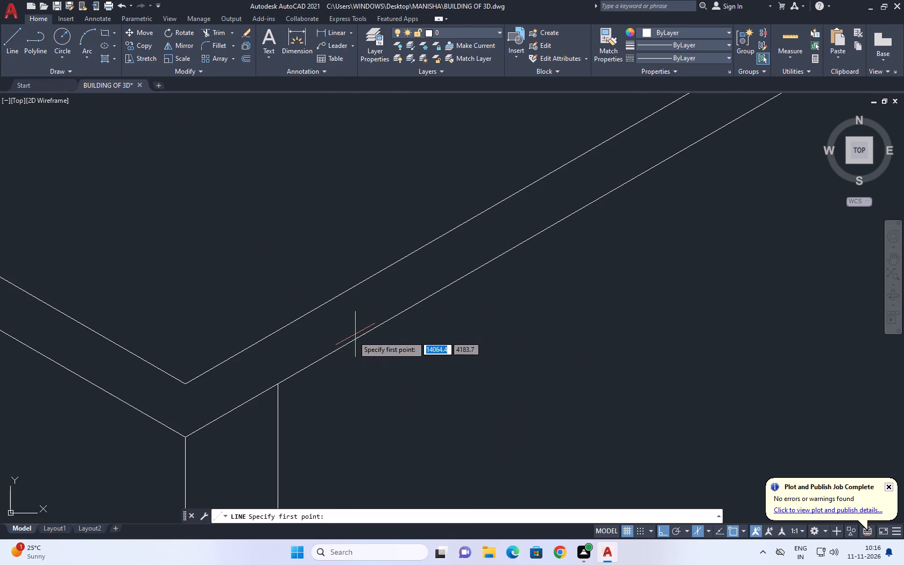
{"action": "left_click", "coordinate": [279, 383]}
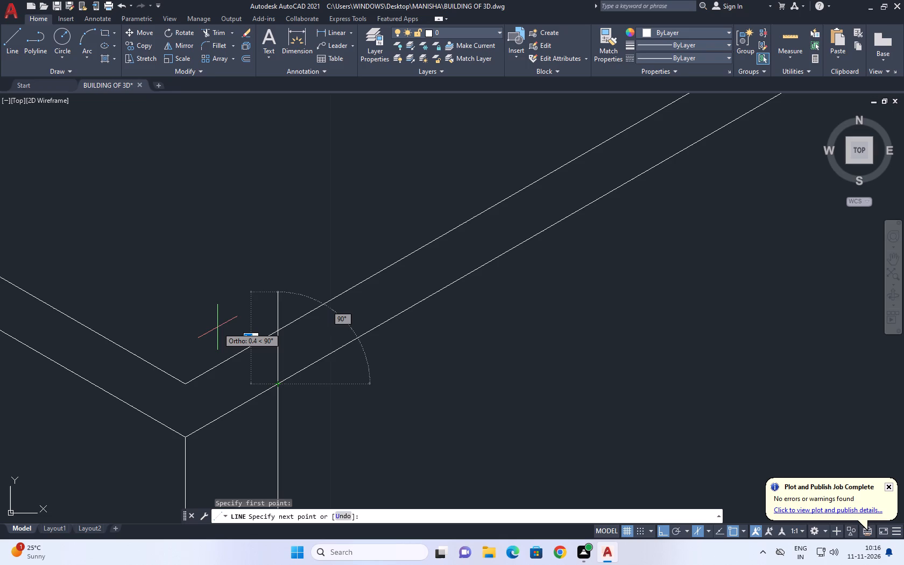
{"action": "key", "text": "F5"}
{"action": "left_click", "coordinate": [216, 326]}
{"action": "key", "text": "space"}
{"action": "middle_click_drag", "start_coordinate": [195, 317], "coordinate": [299, 333]}
{"action": "type", "text": "TR"}
{"action": "key", "text": "space"}
{"action": "left_click", "coordinate": [328, 359]}
{"action": "left_click", "coordinate": [311, 375]}
{"action": "scroll", "coordinate": [368, 306], "scroll_direction": "down", "scroll_amount": 5}
{"action": "key", "text": "space"}
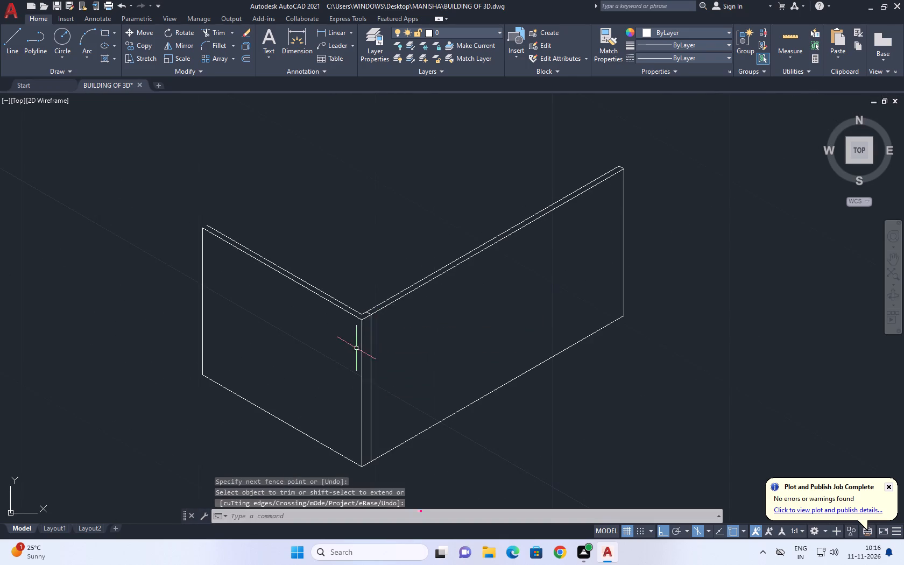
Draw a vertical line on the short wall from the midpoint of its outer top edge down to its base edge.
{"action": "middle_click_drag", "start_coordinate": [356, 348], "coordinate": [608, 350]}
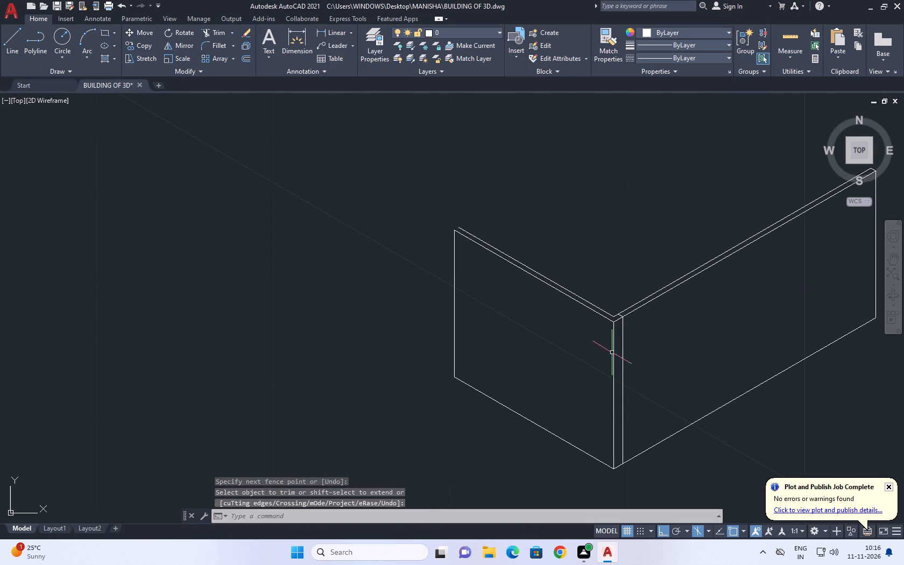
{"action": "middle_click_drag", "start_coordinate": [575, 326], "coordinate": [555, 354]}
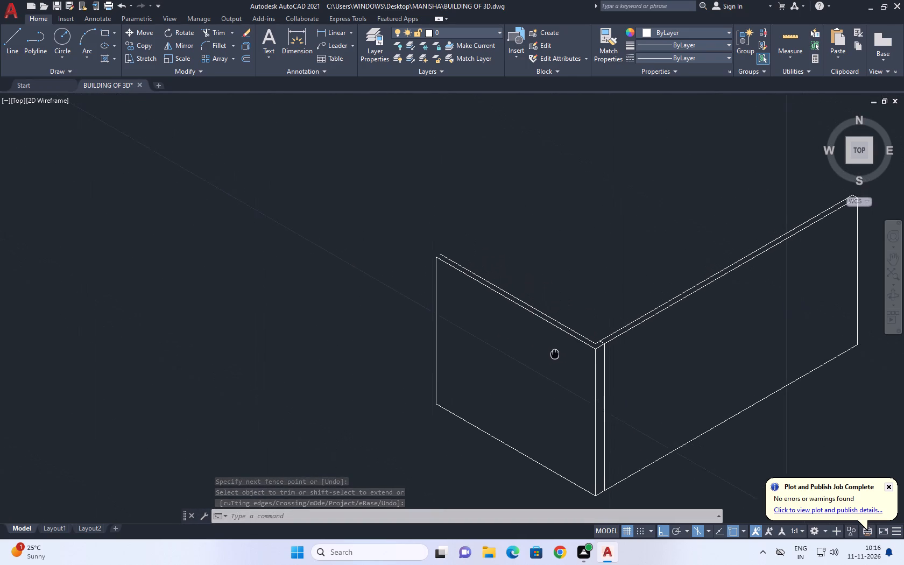
{"action": "middle_click_drag", "start_coordinate": [555, 354], "coordinate": [539, 365]}
{"action": "middle_click_drag", "start_coordinate": [513, 381], "coordinate": [568, 398]}
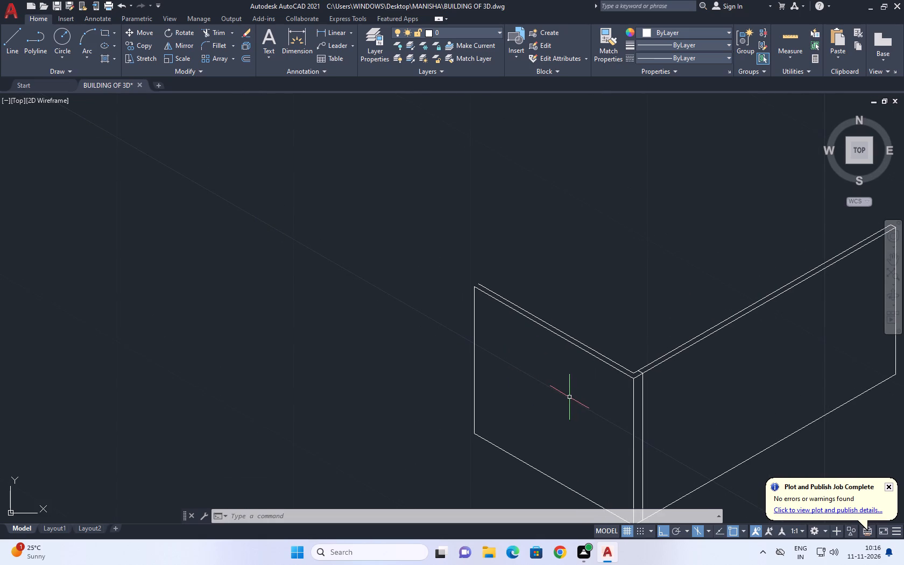
{"action": "key", "text": "l"}
{"action": "key", "text": "space"}
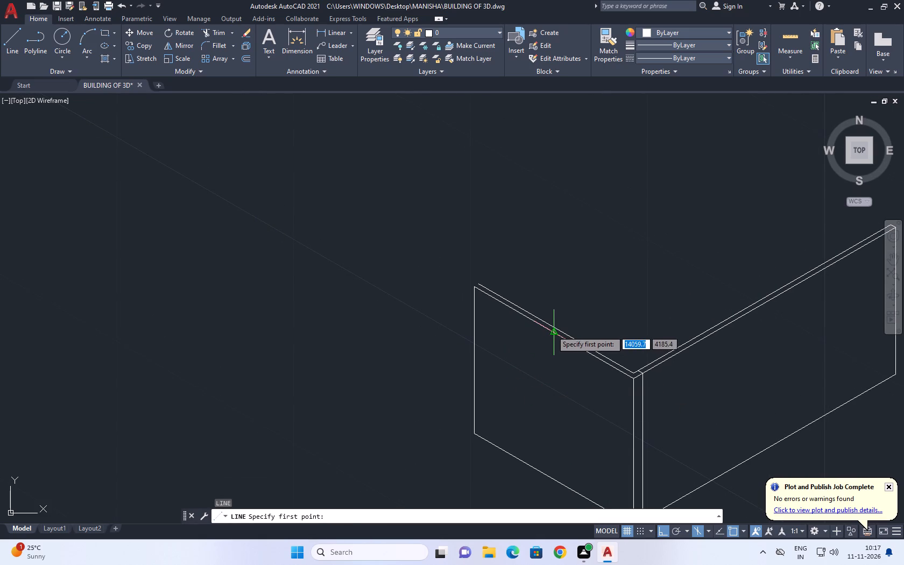
{"action": "left_click", "coordinate": [552, 335]}
{"action": "middle_click_drag", "start_coordinate": [520, 495], "coordinate": [535, 407]}
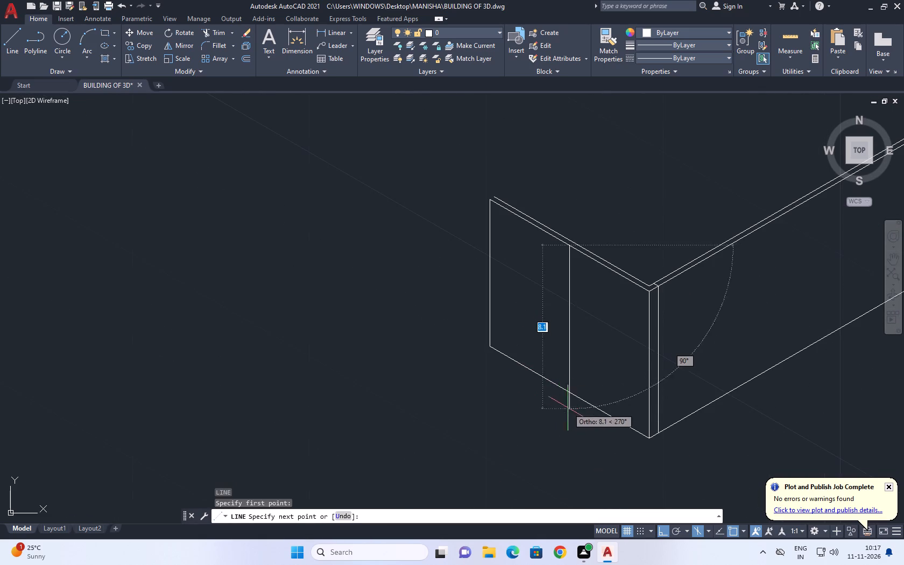
{"action": "left_click", "coordinate": [571, 392]}
{"action": "key", "text": "space"}
Draw a short line closing the far end of the short wall's top, between its outer and inner edges.
{"action": "middle_click_drag", "start_coordinate": [468, 215], "coordinate": [471, 316]}
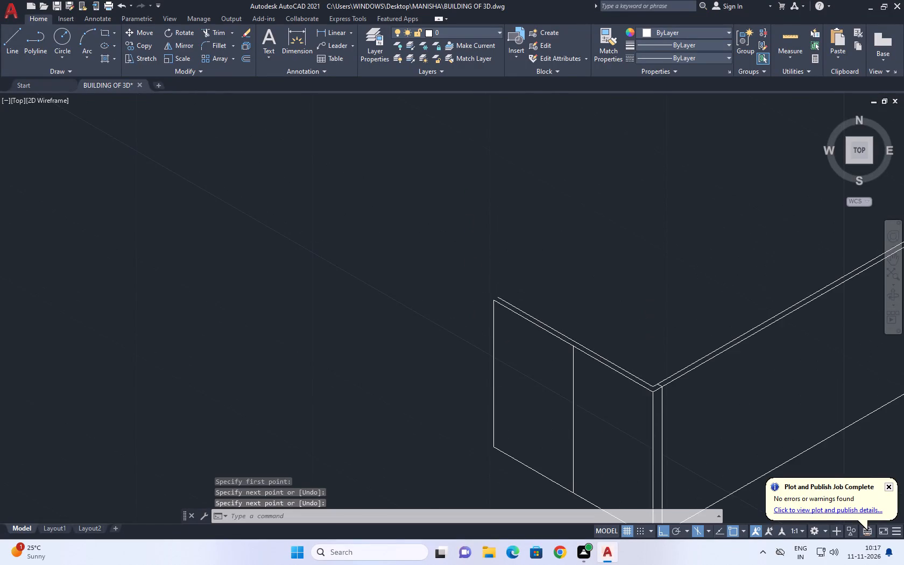
{"action": "scroll", "coordinate": [471, 316], "scroll_direction": "up", "scroll_amount": 1}
{"action": "key", "text": "l"}
{"action": "key", "text": "space"}
{"action": "scroll", "coordinate": [515, 287], "scroll_direction": "up", "scroll_amount": 1}
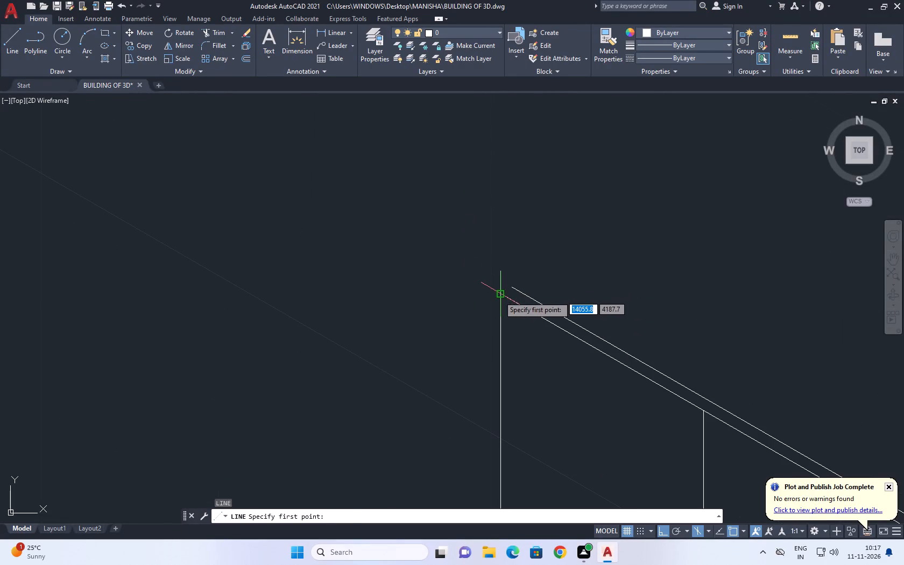
{"action": "left_click", "coordinate": [499, 296]}
{"action": "left_click", "coordinate": [515, 283]}
{"action": "key", "text": "space"}
{"action": "scroll", "coordinate": [527, 224], "scroll_direction": "down", "scroll_amount": 2}
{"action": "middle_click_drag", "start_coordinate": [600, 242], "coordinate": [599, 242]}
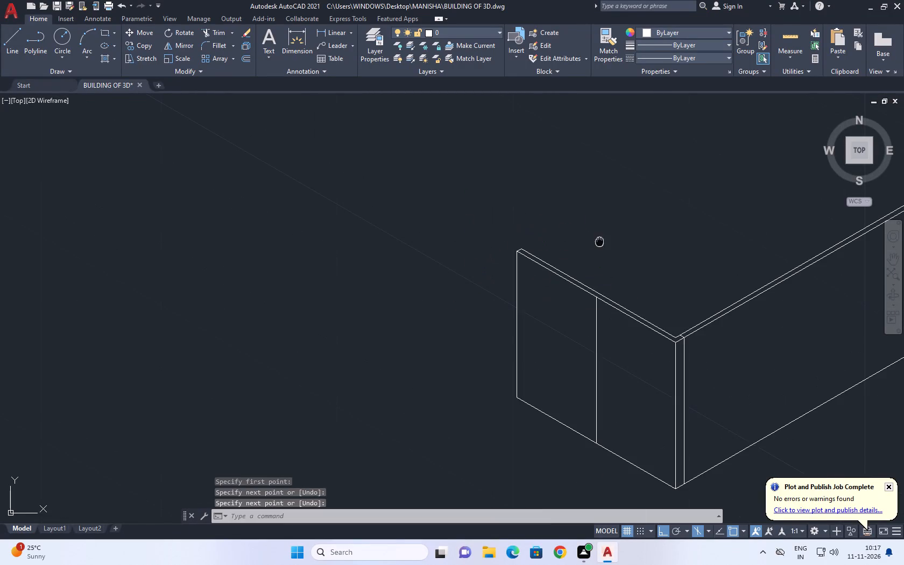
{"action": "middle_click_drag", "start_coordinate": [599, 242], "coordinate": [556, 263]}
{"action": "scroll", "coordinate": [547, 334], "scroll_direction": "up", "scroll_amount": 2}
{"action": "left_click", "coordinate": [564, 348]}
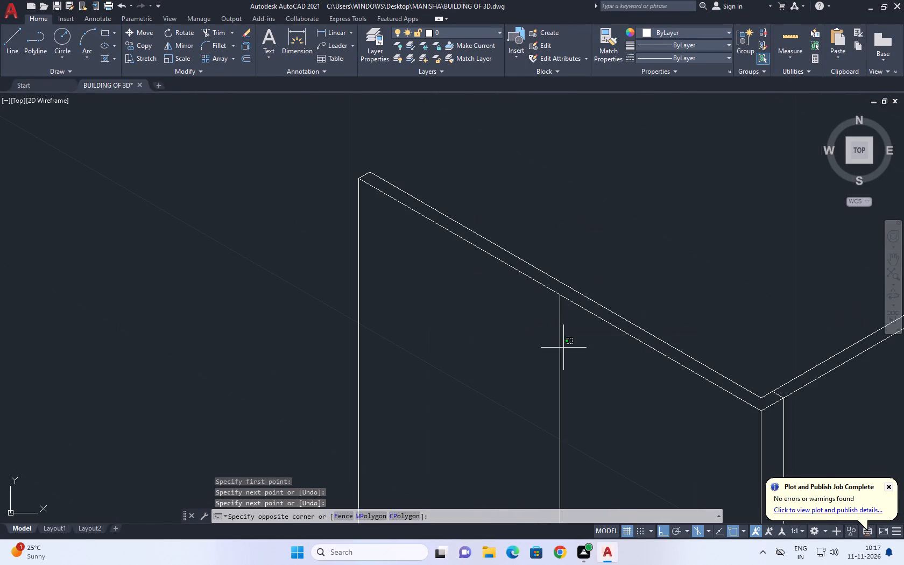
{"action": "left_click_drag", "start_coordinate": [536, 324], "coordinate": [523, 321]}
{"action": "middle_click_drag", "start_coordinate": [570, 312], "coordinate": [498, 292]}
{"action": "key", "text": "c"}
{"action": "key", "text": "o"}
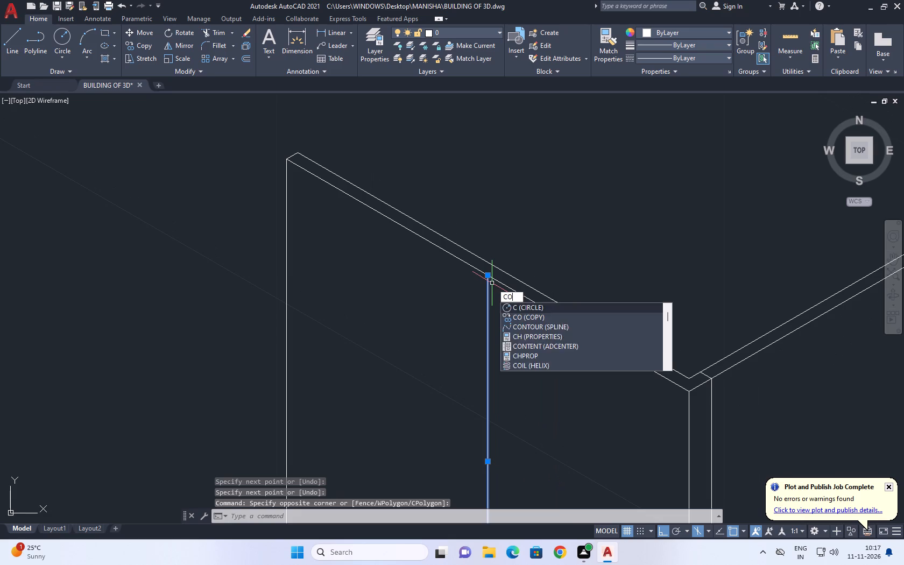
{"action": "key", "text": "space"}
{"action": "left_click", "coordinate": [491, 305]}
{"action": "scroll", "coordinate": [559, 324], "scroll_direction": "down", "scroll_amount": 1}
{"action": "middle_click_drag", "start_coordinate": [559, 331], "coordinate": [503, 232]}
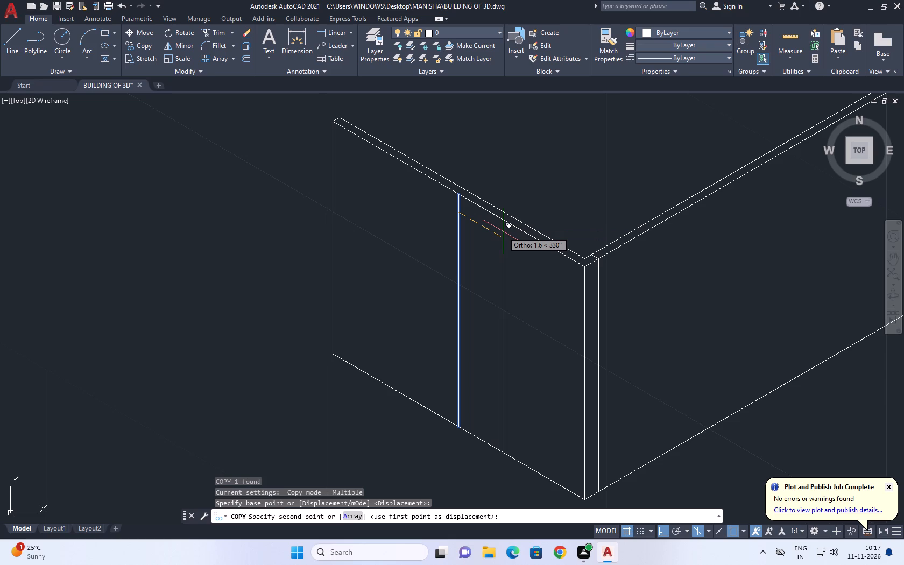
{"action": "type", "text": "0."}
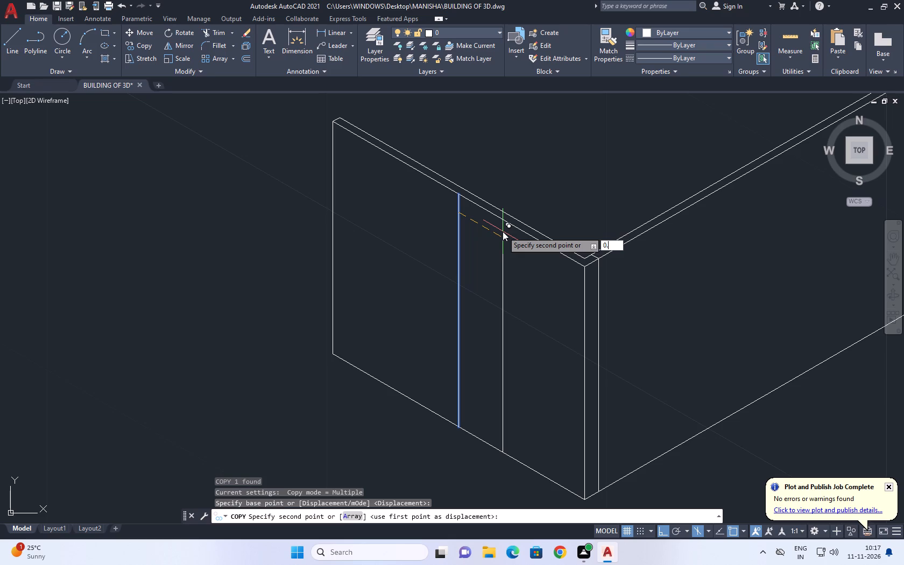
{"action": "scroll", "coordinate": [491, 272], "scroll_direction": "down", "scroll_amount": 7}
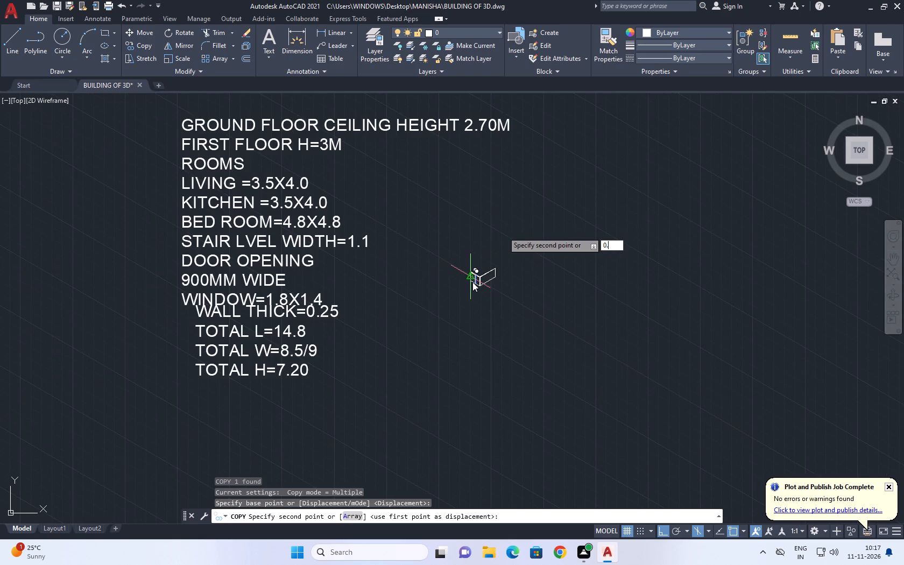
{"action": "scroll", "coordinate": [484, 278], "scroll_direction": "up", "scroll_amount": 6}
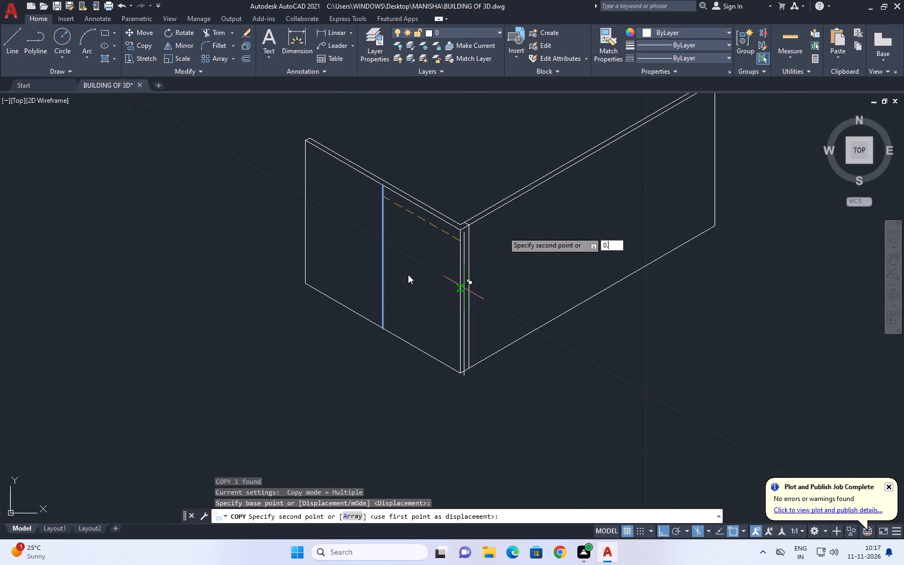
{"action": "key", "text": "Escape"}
Copy the short wall's middle vertical 0.45 to each side along the wall.
{"action": "left_click", "coordinate": [394, 238]}
{"action": "left_click_drag", "start_coordinate": [378, 236], "coordinate": [371, 234]}
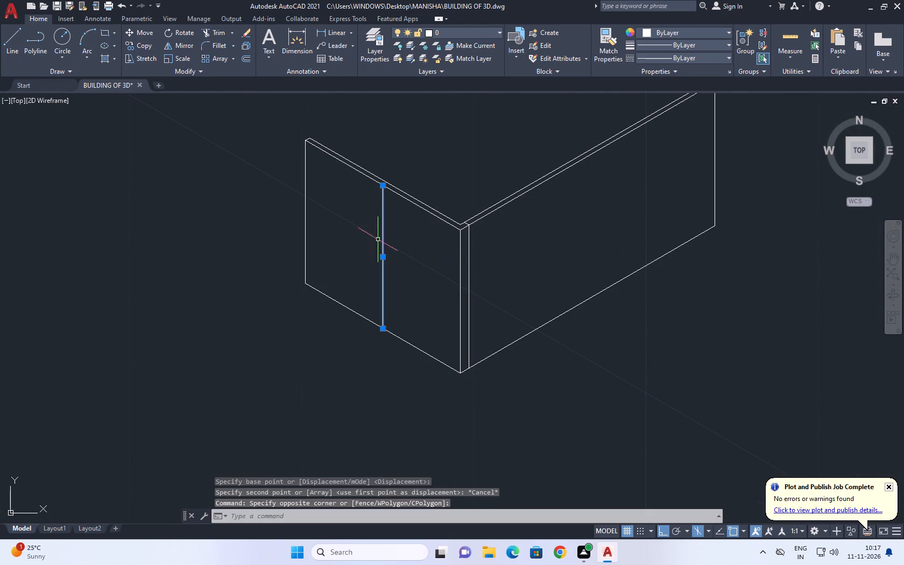
{"action": "middle_click_drag", "start_coordinate": [390, 246], "coordinate": [400, 257]}
{"action": "type", "text": "CO"}
{"action": "key", "text": "space"}
{"action": "left_click", "coordinate": [402, 259]}
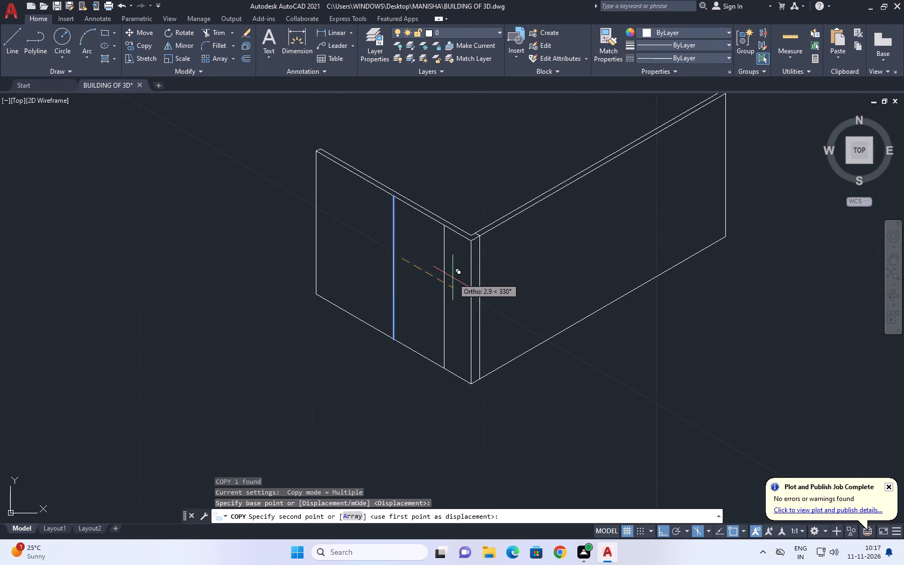
{"action": "type", "text": "0.45"}
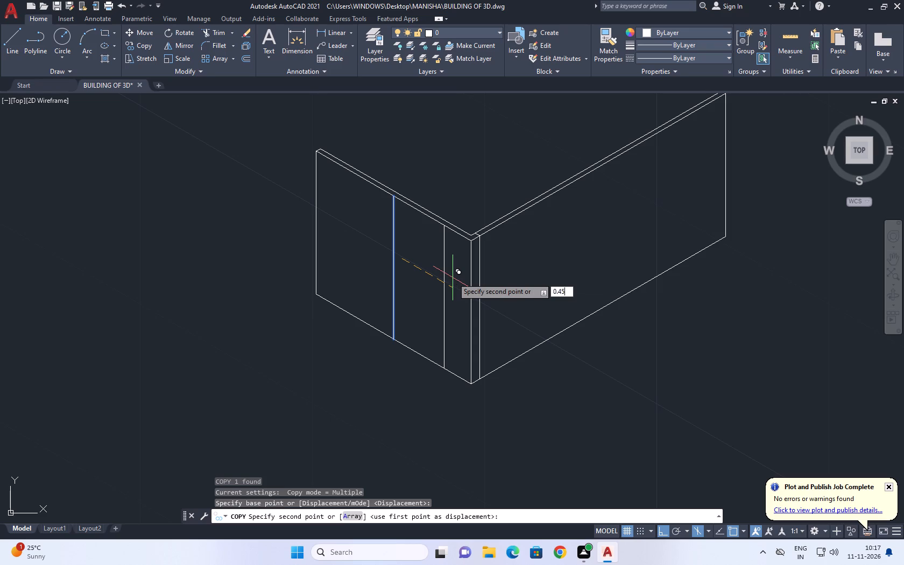
{"action": "key", "text": "Return"}
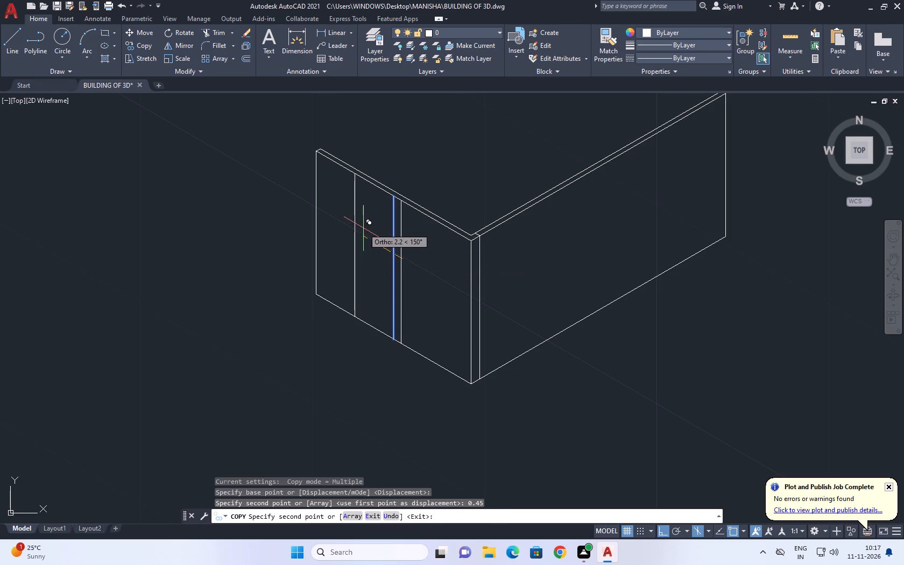
{"action": "type", "text": "0.45"}
{"action": "key", "text": "Return"}
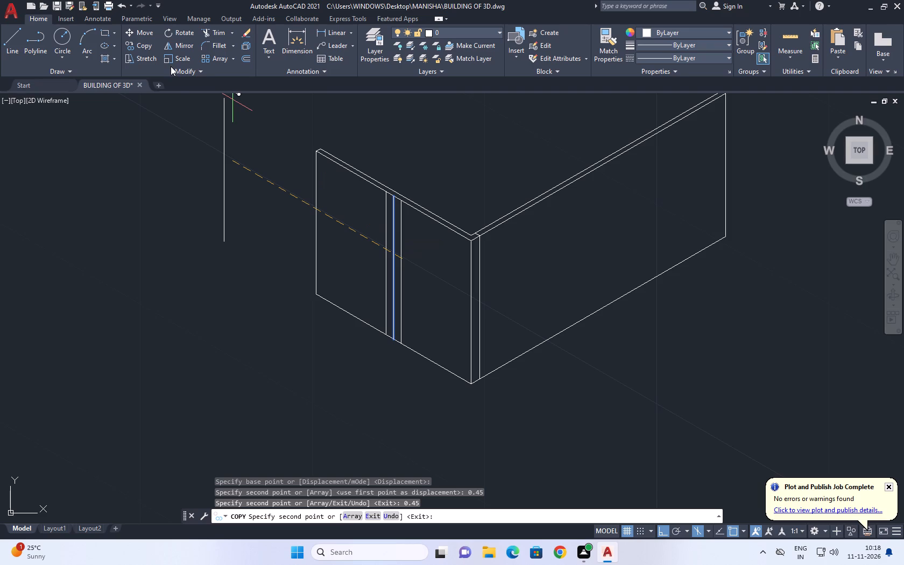
{"action": "key", "text": "space"}
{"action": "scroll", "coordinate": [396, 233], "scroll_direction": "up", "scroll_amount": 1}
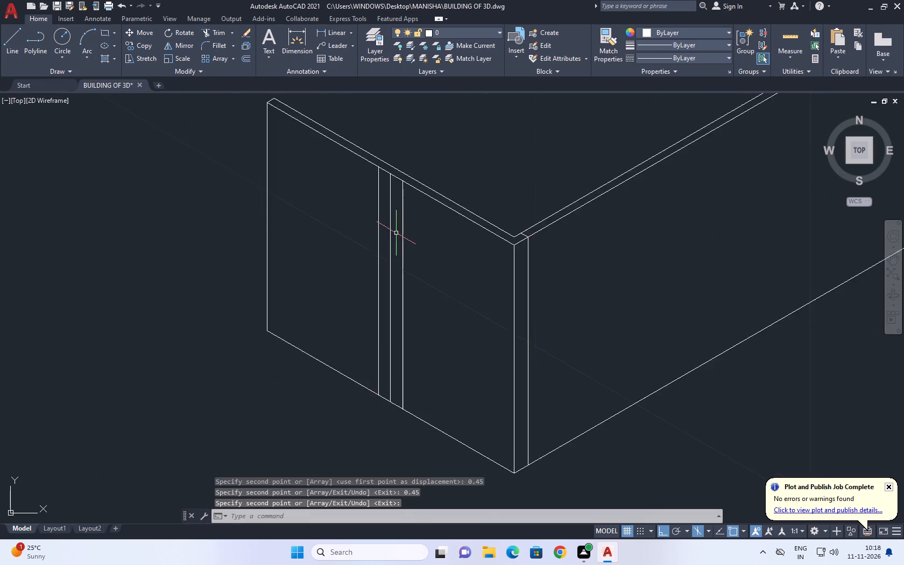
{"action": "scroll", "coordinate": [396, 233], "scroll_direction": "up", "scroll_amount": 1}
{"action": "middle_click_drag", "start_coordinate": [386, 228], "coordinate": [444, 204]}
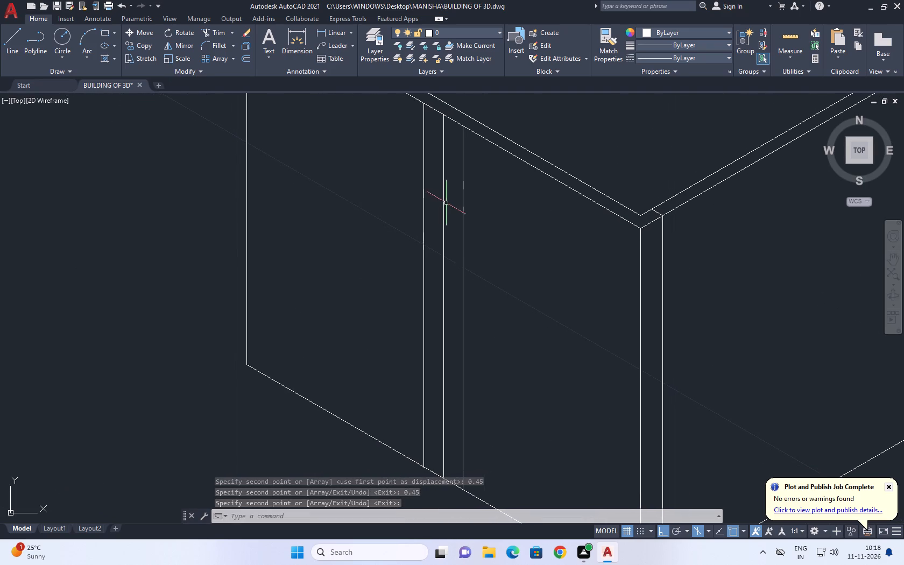
Measure the spacing between the two outer copied verticals at the short wall's top edge with a temporary linear dimension.
{"action": "scroll", "coordinate": [460, 225], "scroll_direction": "down", "scroll_amount": 2}
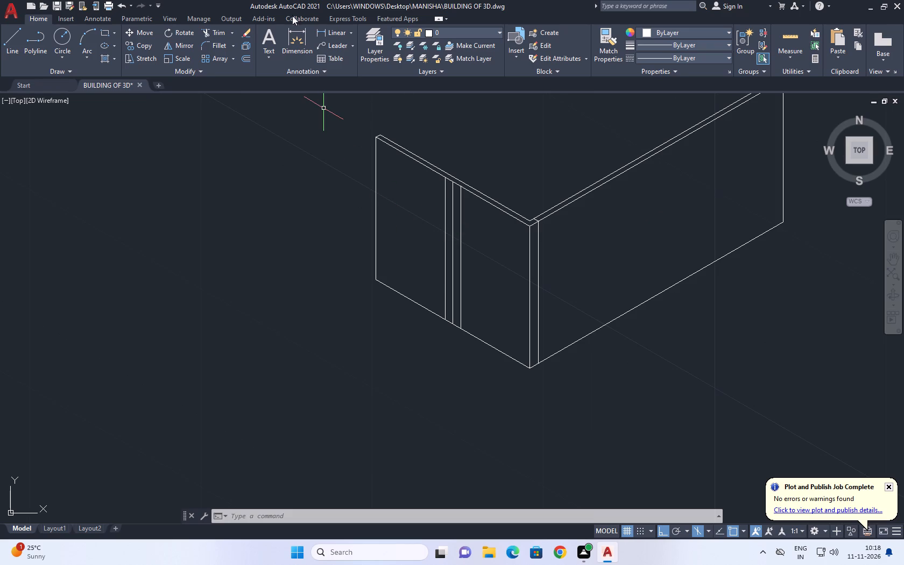
{"action": "left_click", "coordinate": [342, 29]}
{"action": "scroll", "coordinate": [433, 173], "scroll_direction": "up", "scroll_amount": 3}
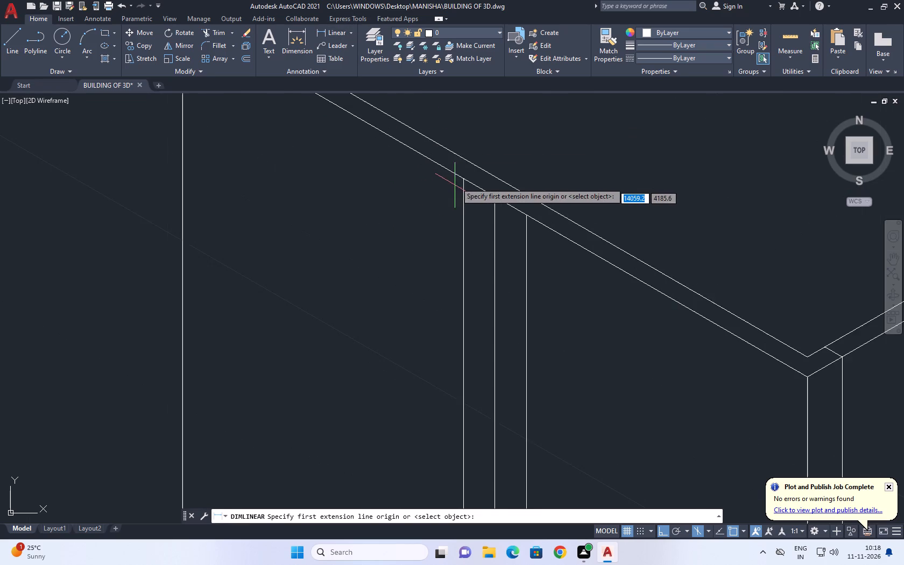
{"action": "scroll", "coordinate": [456, 182], "scroll_direction": "up", "scroll_amount": 1}
{"action": "left_click", "coordinate": [466, 178]}
{"action": "left_click", "coordinate": [567, 236]}
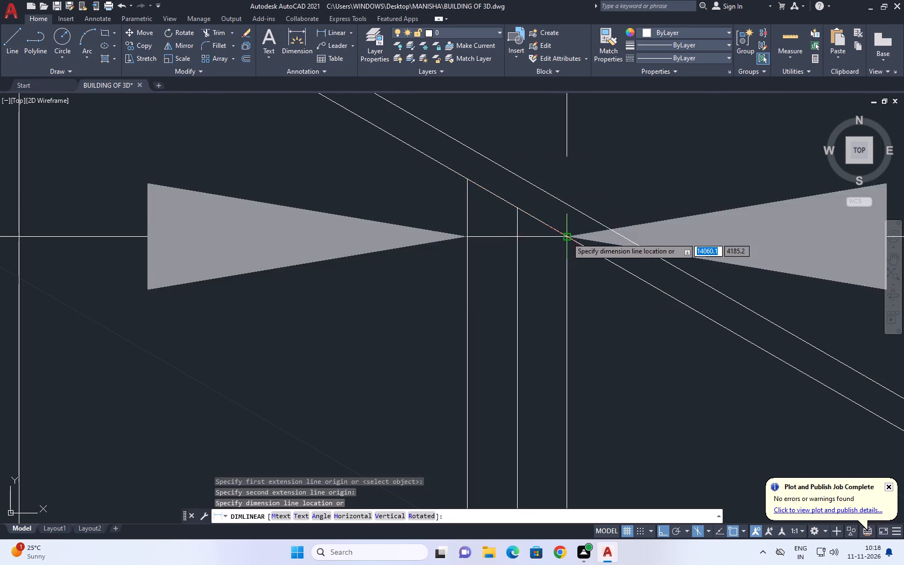
{"action": "scroll", "coordinate": [521, 206], "scroll_direction": "down", "scroll_amount": 8}
{"action": "scroll", "coordinate": [508, 166], "scroll_direction": "up", "scroll_amount": 2}
{"action": "key", "text": "space"}
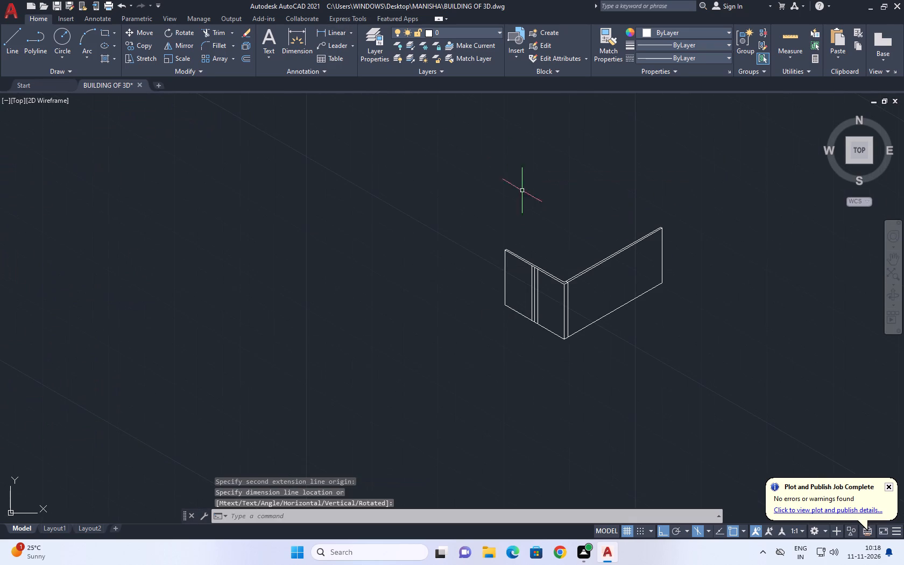
Measure the spacing between the two outer copied verticals at the short wall's base edge with a temporary linear dimension.
{"action": "middle_click_drag", "start_coordinate": [547, 217], "coordinate": [456, 223]}
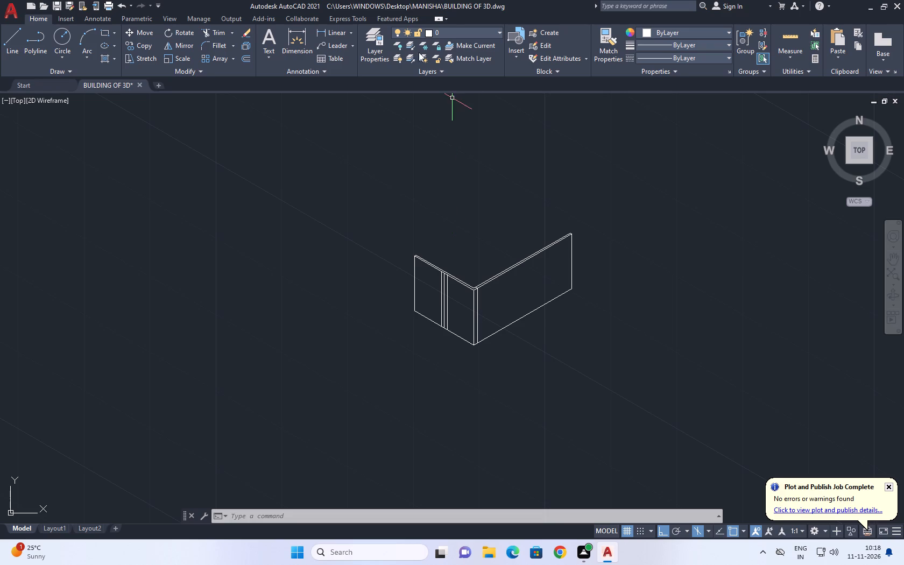
{"action": "scroll", "coordinate": [462, 290], "scroll_direction": "up", "scroll_amount": 2}
{"action": "left_click", "coordinate": [333, 34]}
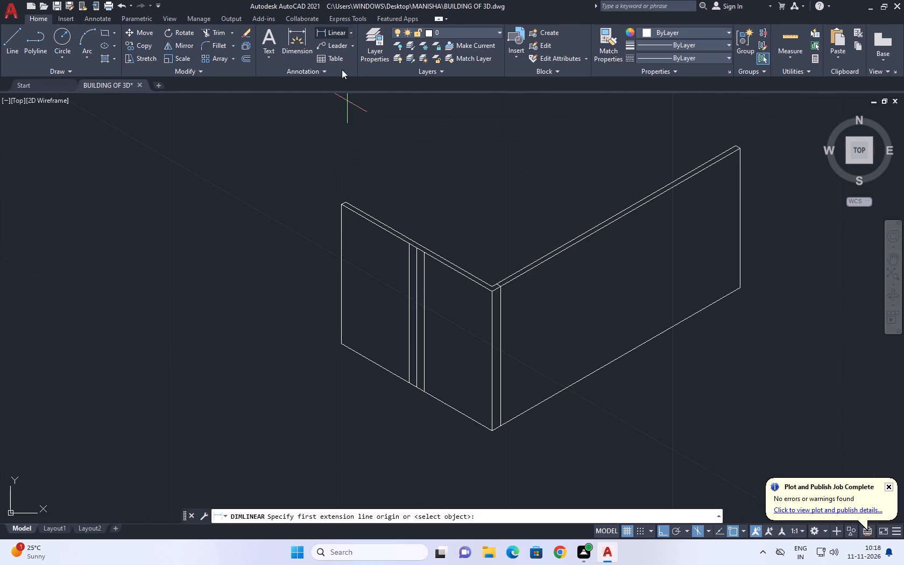
{"action": "scroll", "coordinate": [412, 409], "scroll_direction": "up", "scroll_amount": 3}
{"action": "scroll", "coordinate": [439, 352], "scroll_direction": "up", "scroll_amount": 1}
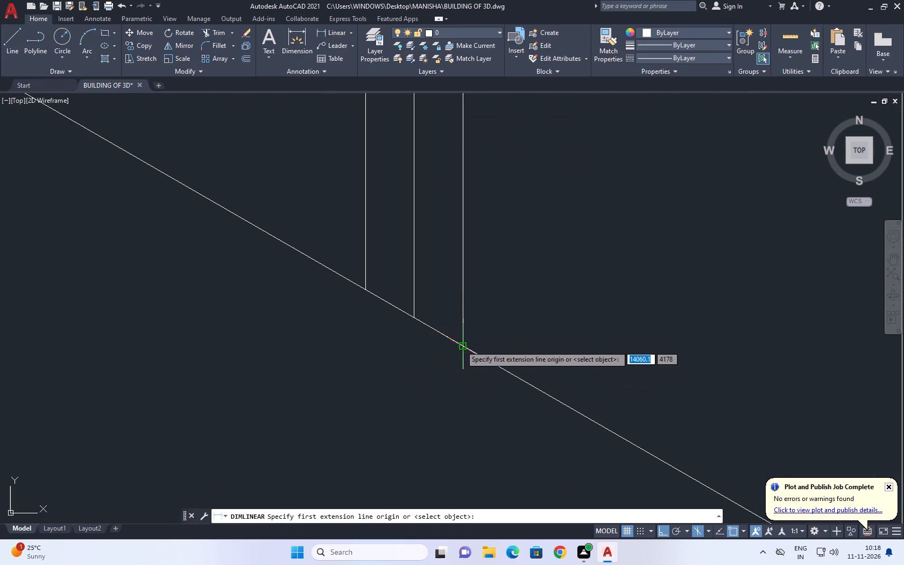
{"action": "left_click", "coordinate": [461, 345]}
{"action": "left_click_drag", "start_coordinate": [365, 287], "coordinate": [366, 292]}
{"action": "scroll", "coordinate": [365, 306], "scroll_direction": "down", "scroll_amount": 7}
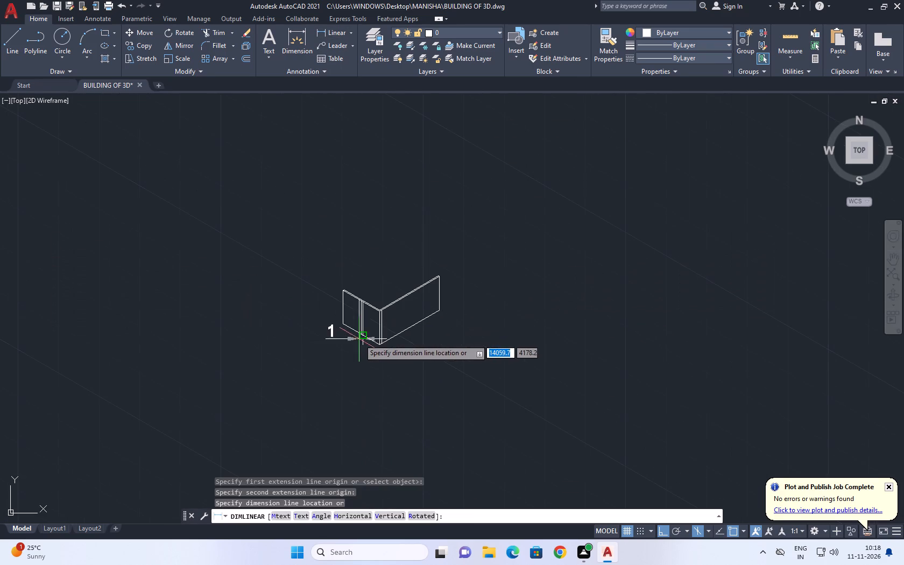
{"action": "key", "text": "space"}
Set the ISO-25 dimension style's linear precision to 0.00 and make that style current.
{"action": "key", "text": "d"}
{"action": "key", "text": "space"}
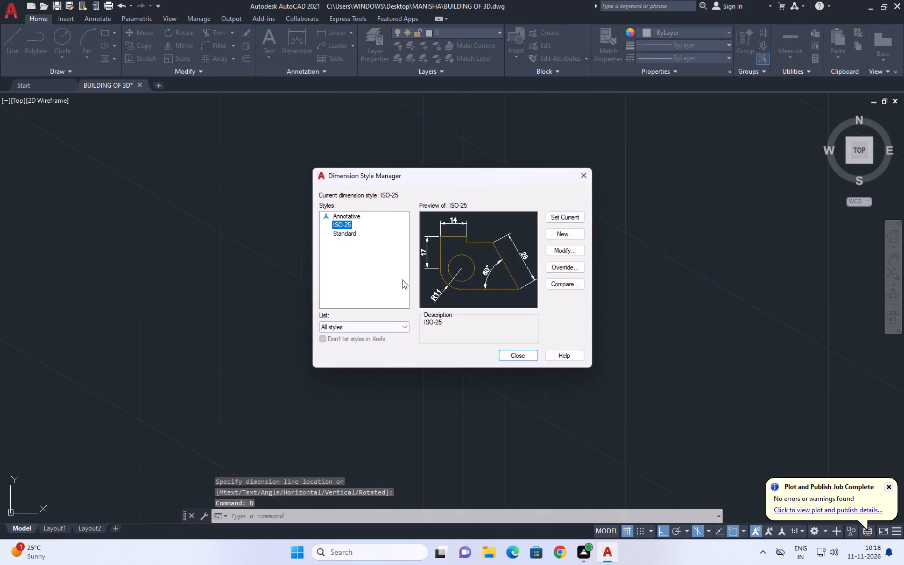
{"action": "left_click", "coordinate": [567, 247]}
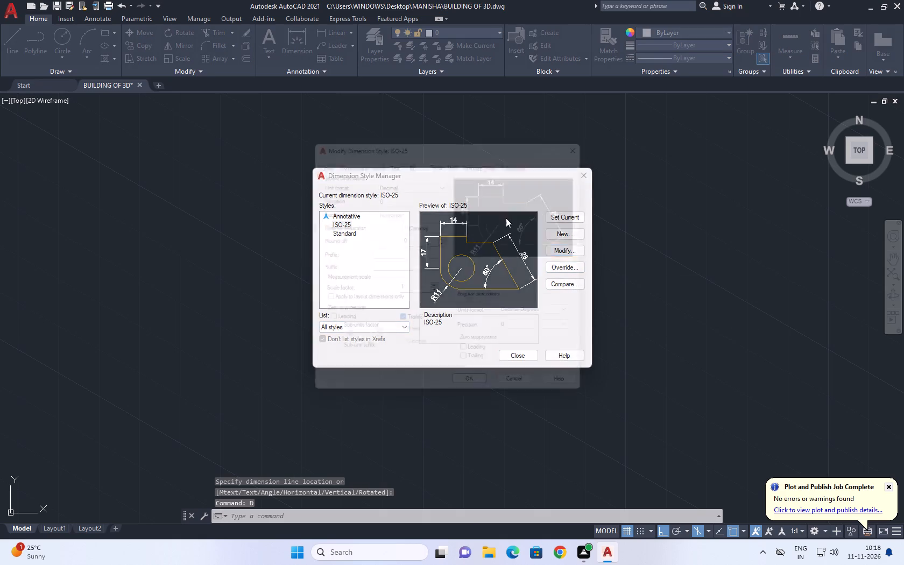
{"action": "left_click", "coordinate": [404, 193]}
{"action": "left_click", "coordinate": [395, 216]}
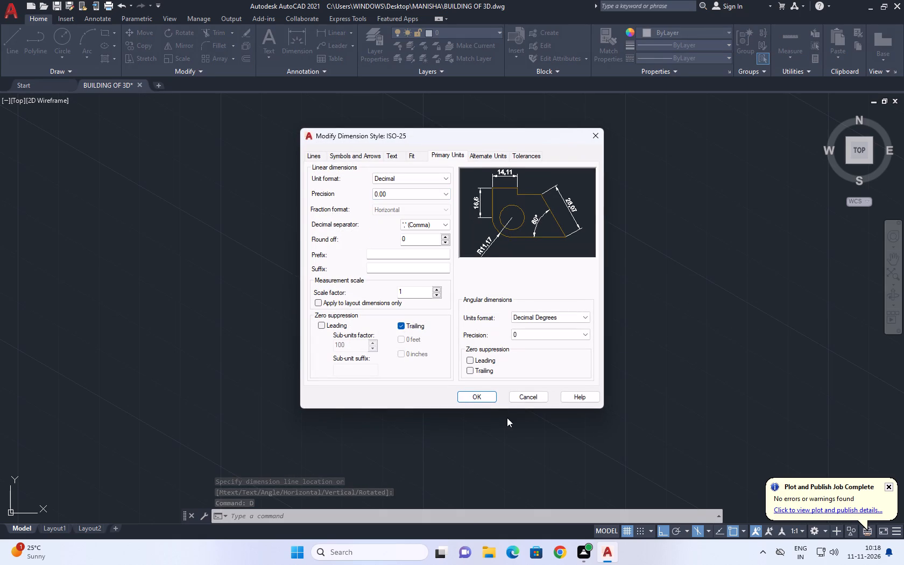
{"action": "left_click", "coordinate": [484, 397]}
{"action": "left_click", "coordinate": [549, 220]}
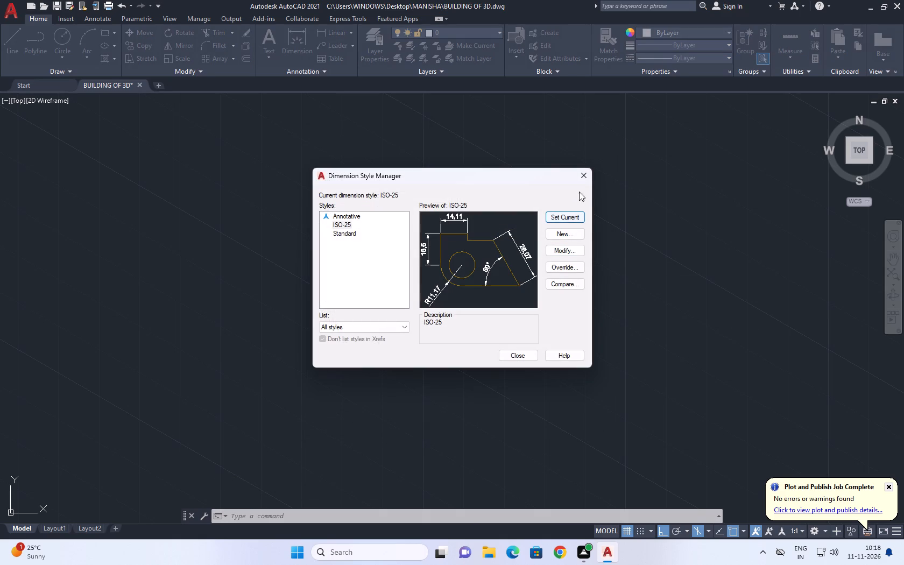
{"action": "left_click", "coordinate": [581, 173]}
Set the drawing units' length precision to 0.00.
{"action": "middle_click_drag", "start_coordinate": [369, 330], "coordinate": [392, 373]}
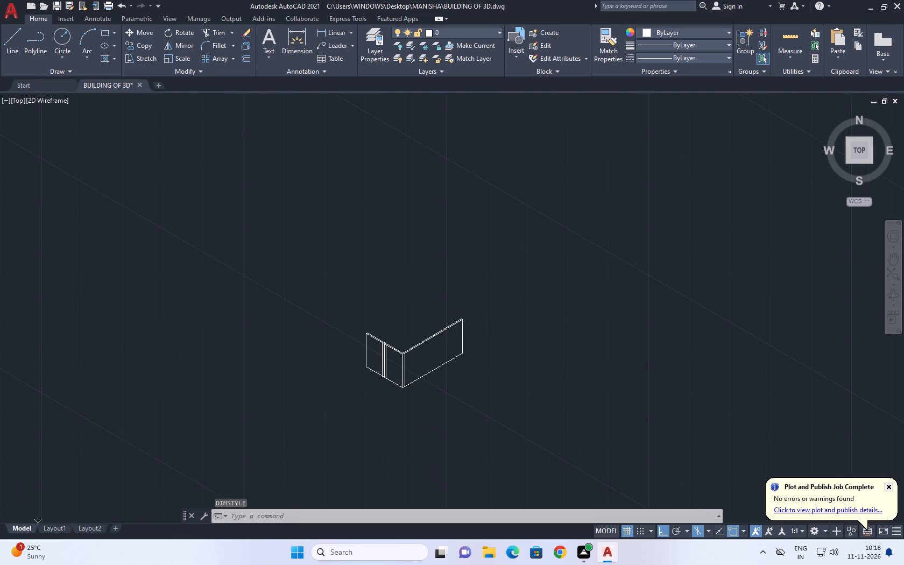
{"action": "type", "text": "UN"}
{"action": "key", "text": "space"}
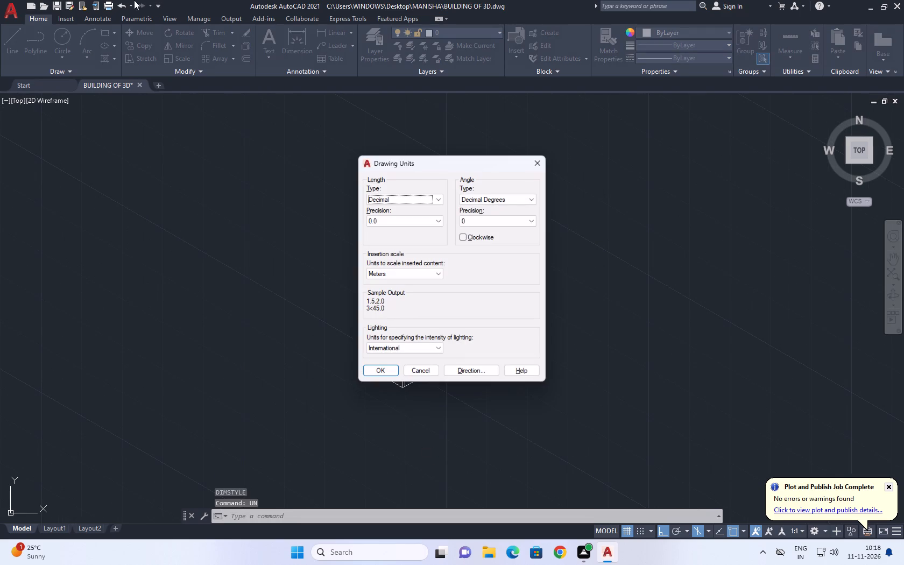
{"action": "scroll", "coordinate": [287, 211], "scroll_direction": "down", "scroll_amount": 1}
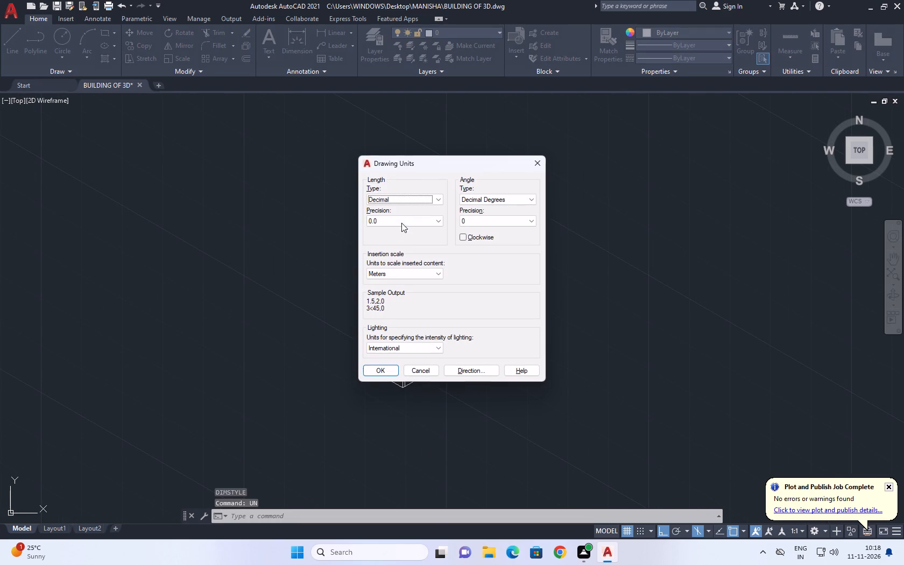
{"action": "left_click", "coordinate": [412, 222]}
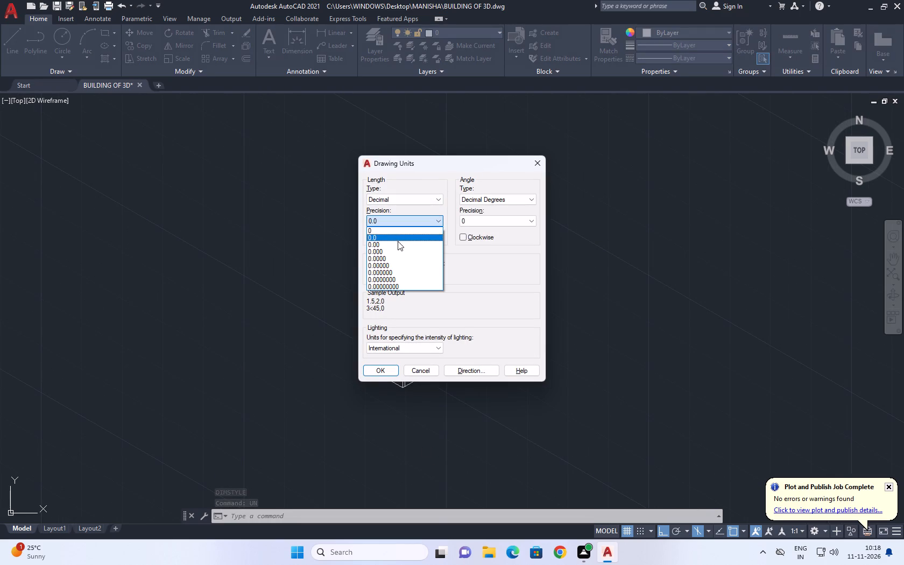
{"action": "left_click", "coordinate": [398, 241]}
{"action": "left_click", "coordinate": [378, 369]}
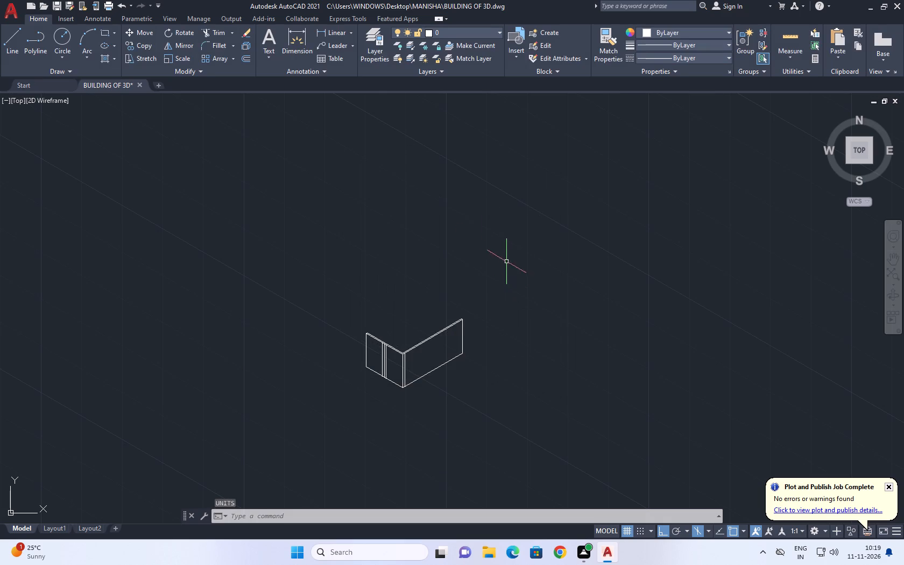
Measure the horizontal spacing between the two outer verticals again at the short wall's base edge.
{"action": "left_click", "coordinate": [342, 32]}
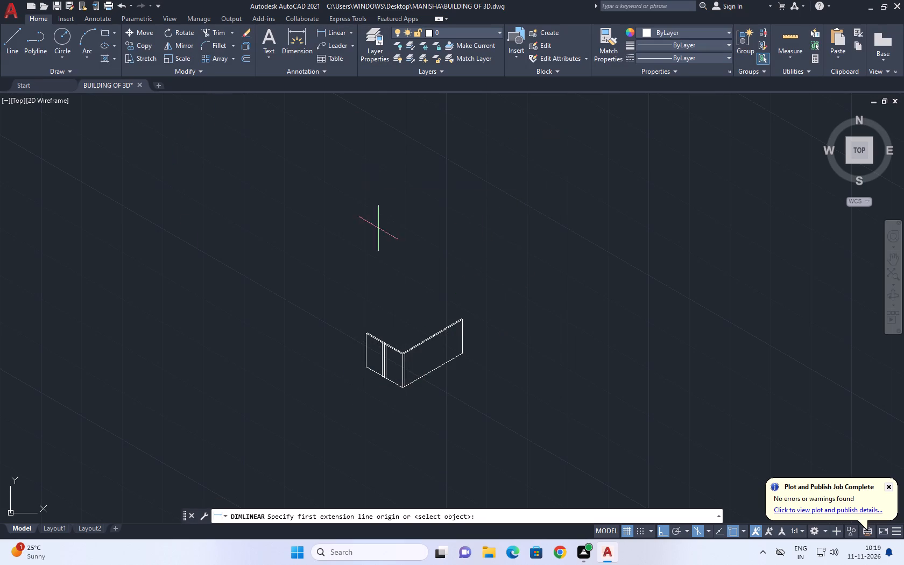
{"action": "scroll", "coordinate": [402, 380], "scroll_direction": "up", "scroll_amount": 2}
{"action": "scroll", "coordinate": [357, 375], "scroll_direction": "up", "scroll_amount": 3}
{"action": "left_click", "coordinate": [364, 384]}
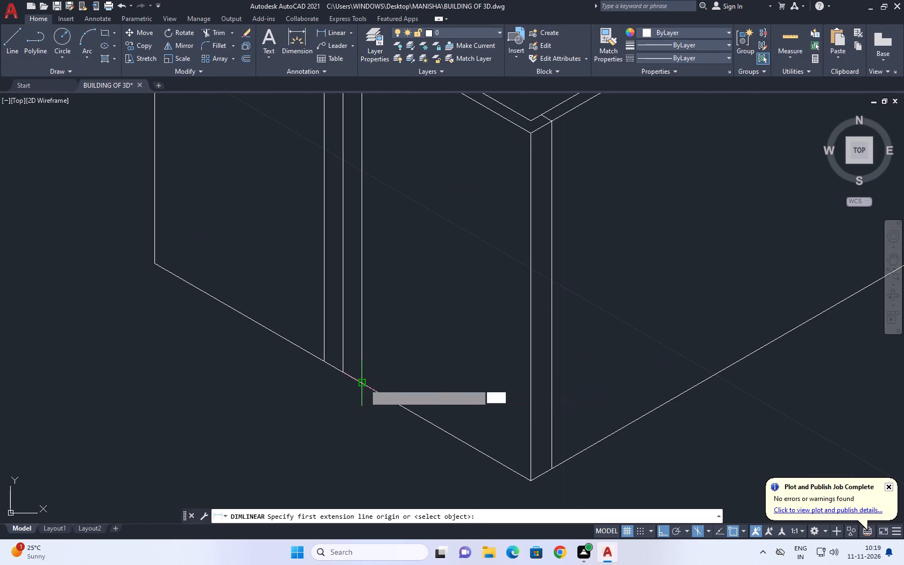
{"action": "left_click", "coordinate": [321, 359]}
{"action": "scroll", "coordinate": [322, 358], "scroll_direction": "down", "scroll_amount": 4}
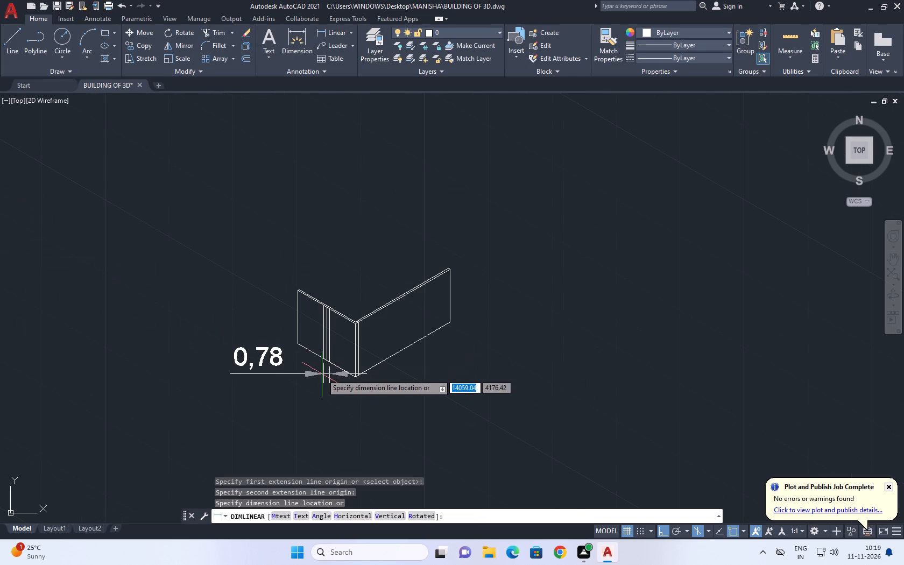
{"action": "right_click", "coordinate": [310, 383]}
{"action": "left_click", "coordinate": [347, 201]}
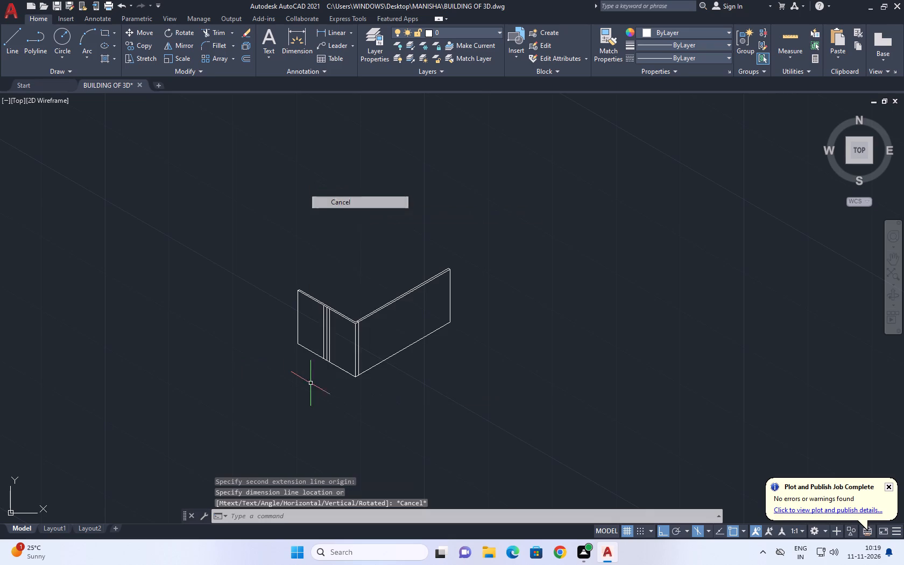
Erase the two outer verticals on either side of the short wall's middle vertical.
{"action": "scroll", "coordinate": [306, 372], "scroll_direction": "up", "scroll_amount": 3}
{"action": "scroll", "coordinate": [376, 274], "scroll_direction": "up", "scroll_amount": 1}
{"action": "left_click", "coordinate": [423, 285]}
{"action": "left_click_drag", "start_coordinate": [397, 317], "coordinate": [391, 340]}
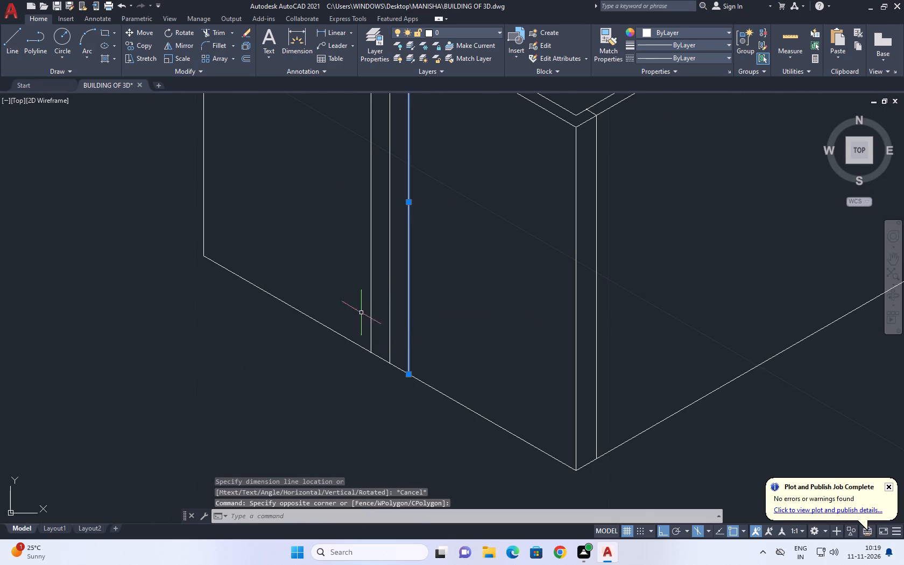
{"action": "left_click_drag", "start_coordinate": [384, 289], "coordinate": [376, 289]}
{"action": "left_click", "coordinate": [291, 259]}
{"action": "right_click_drag", "start_coordinate": [282, 241], "coordinate": [277, 236]}
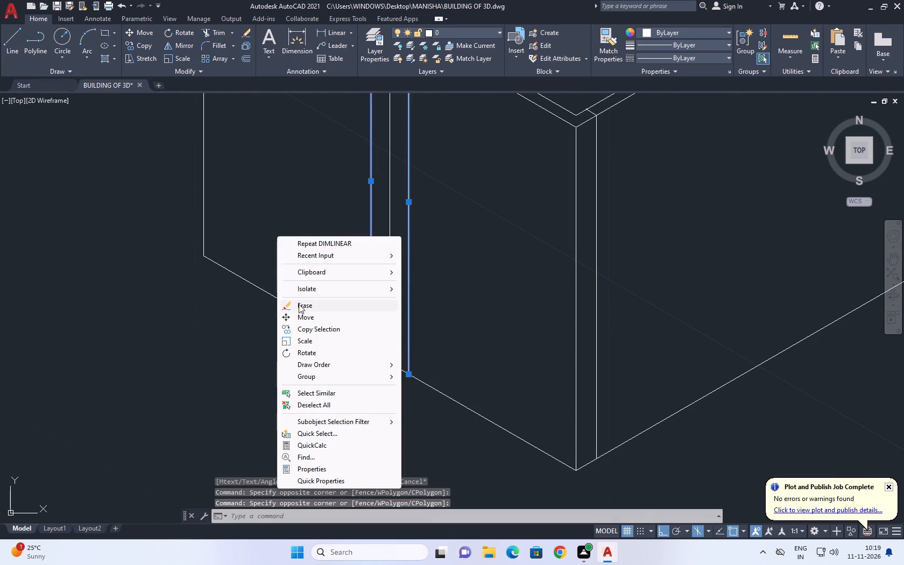
{"action": "left_click", "coordinate": [299, 304]}
Copy the short wall's middle vertical 0.45 to each side along the wall.
{"action": "left_click_drag", "start_coordinate": [443, 259], "coordinate": [419, 243]}
{"action": "left_click", "coordinate": [326, 189]}
{"action": "type", "text": "CO"}
{"action": "key", "text": "space"}
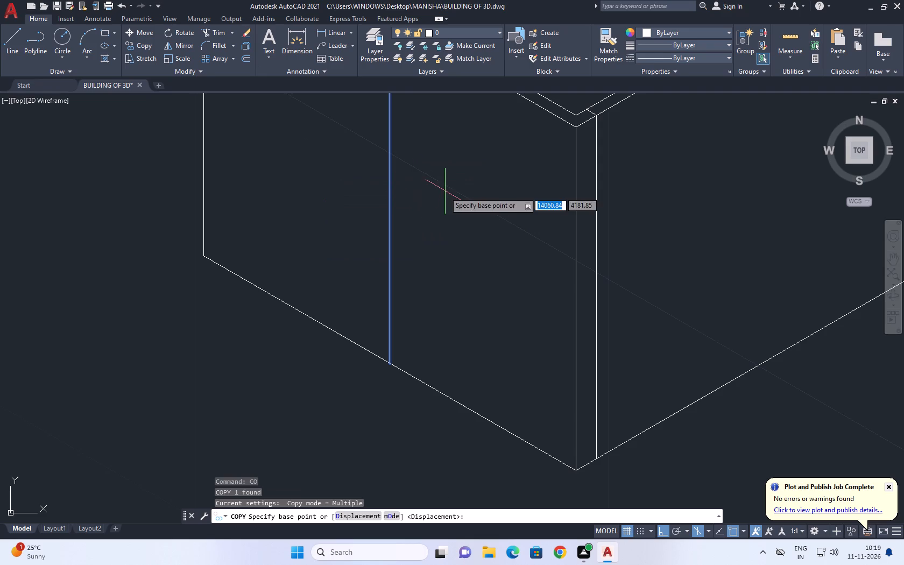
{"action": "left_click", "coordinate": [402, 195]}
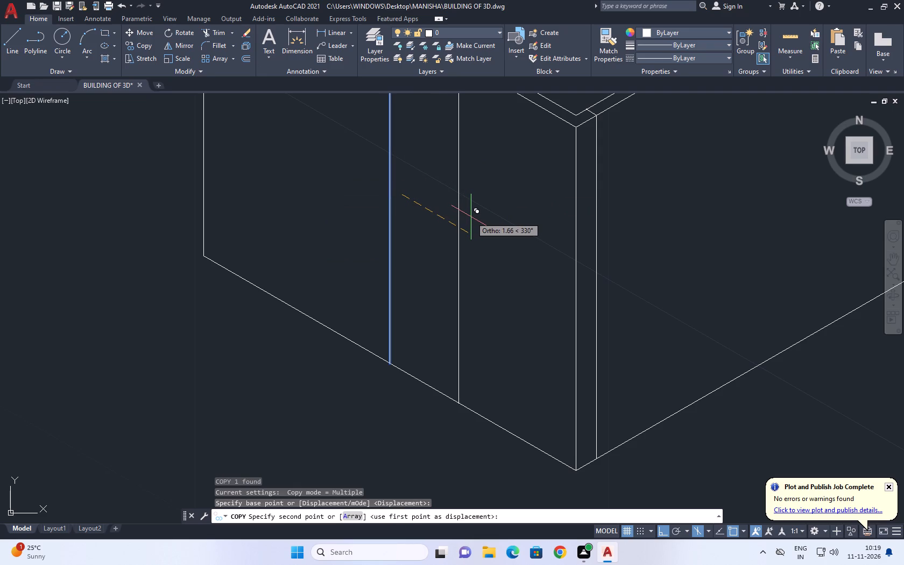
{"action": "type", "text": "0.45"}
{"action": "key", "text": "Return"}
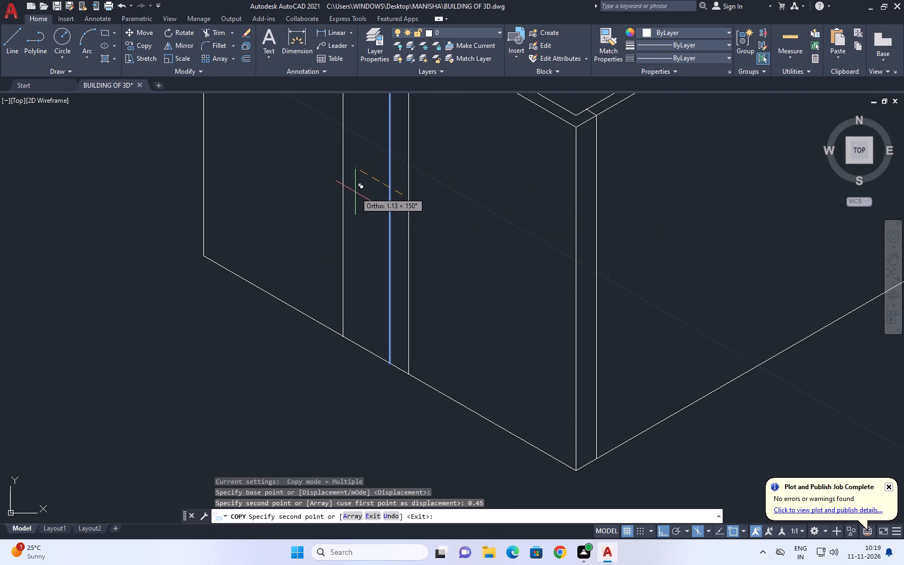
{"action": "type", "text": "0.45"}
{"action": "key", "text": "Return"}
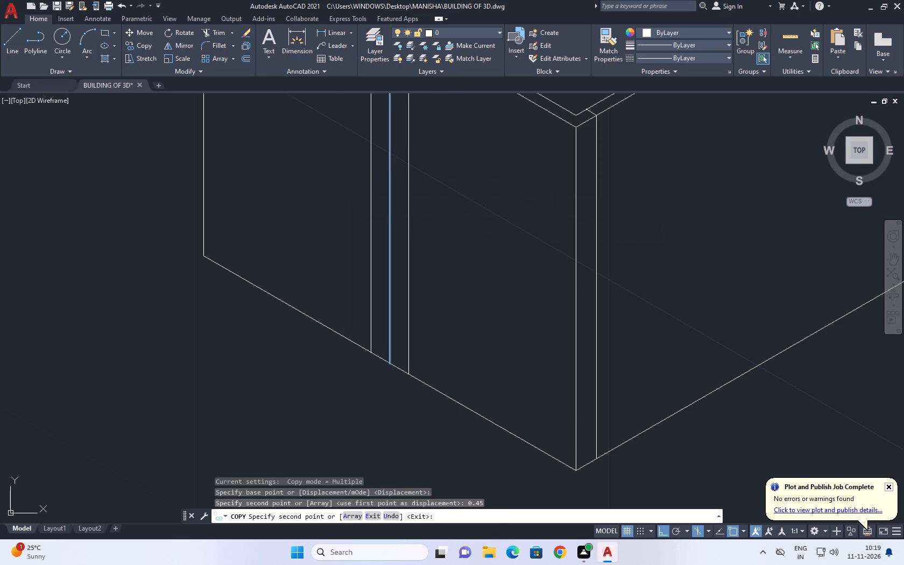
{"action": "right_click", "coordinate": [312, 199]}
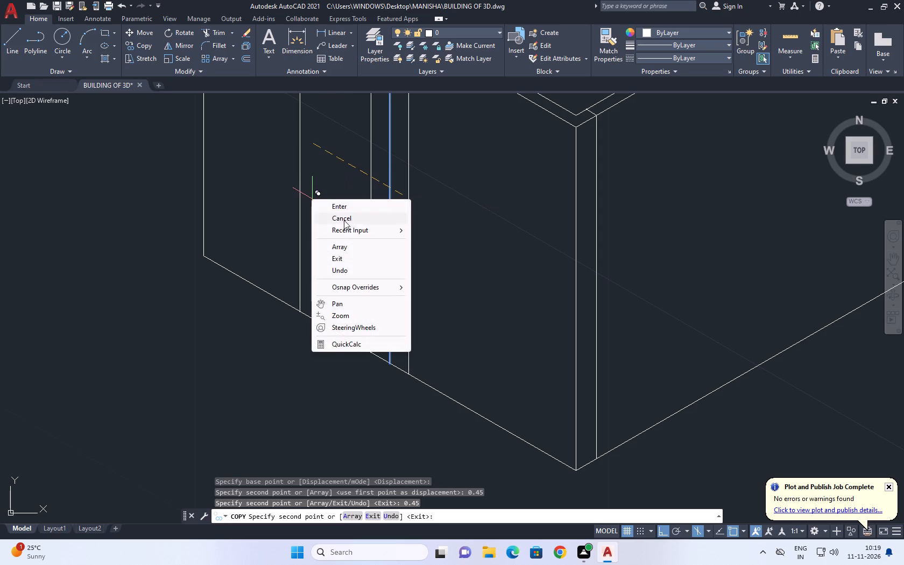
{"action": "left_click", "coordinate": [349, 216]}
Measure the spacing between the two new outer verticals at the short wall's base with a temporary linear dimension.
{"action": "left_click", "coordinate": [322, 29]}
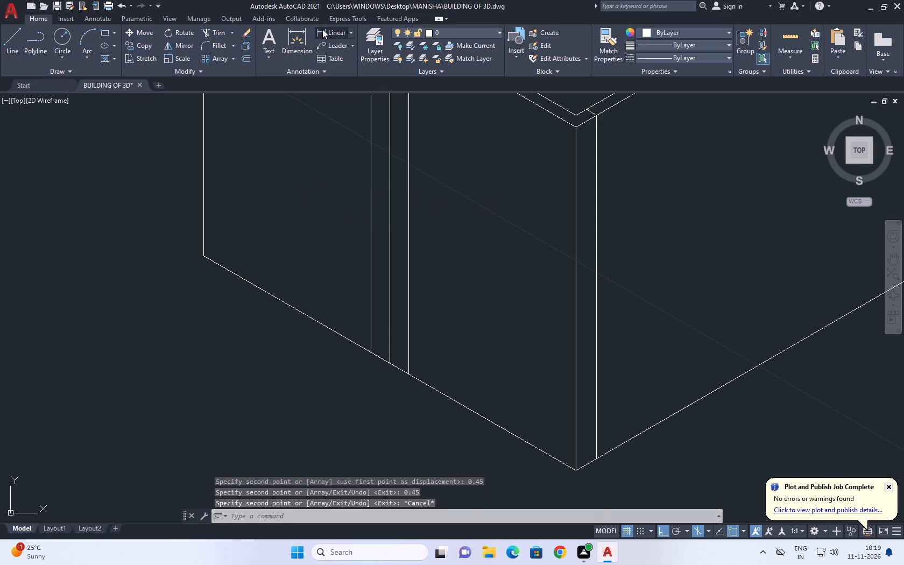
{"action": "left_click", "coordinate": [372, 351]}
{"action": "left_click", "coordinate": [407, 371]}
{"action": "scroll", "coordinate": [403, 362], "scroll_direction": "down", "scroll_amount": 4}
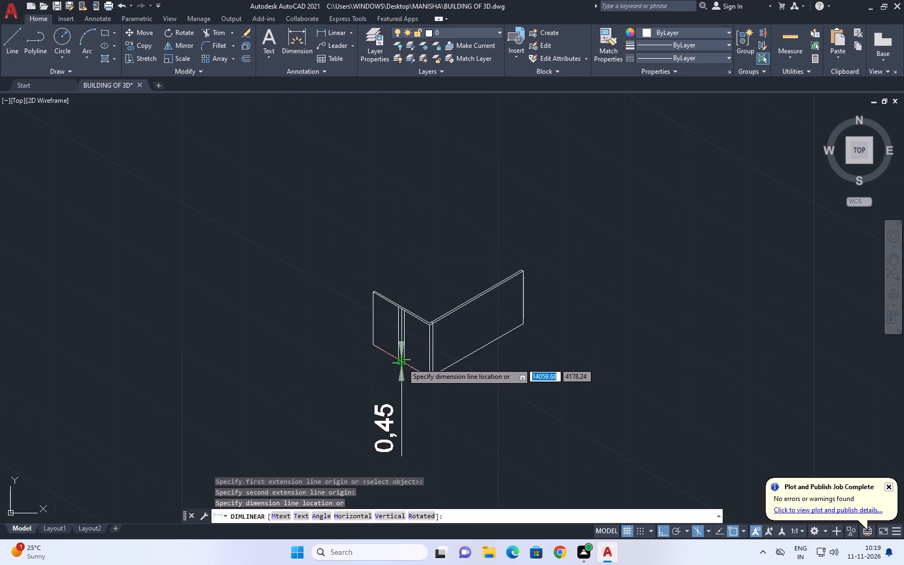
{"action": "scroll", "coordinate": [395, 380], "scroll_direction": "up", "scroll_amount": 3}
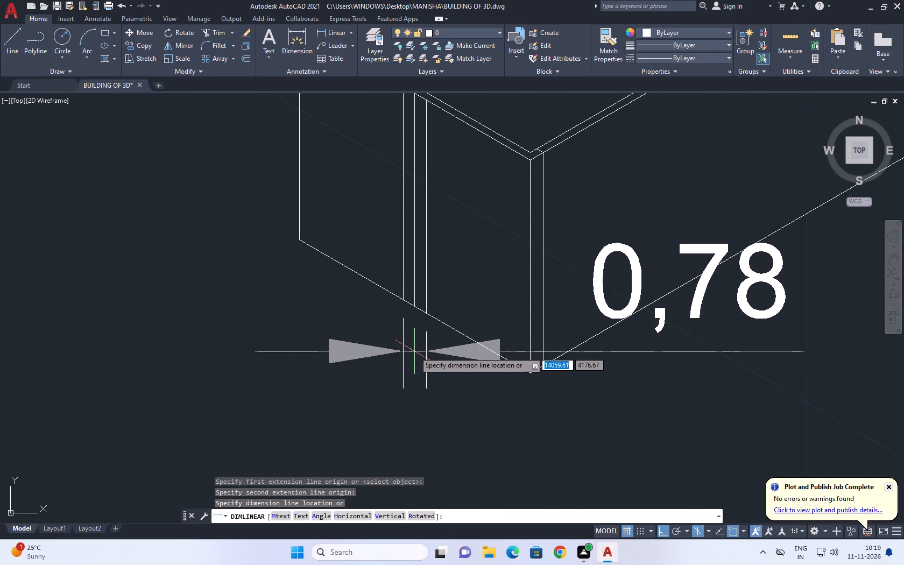
{"action": "middle_click_drag", "start_coordinate": [419, 342], "coordinate": [417, 352]}
{"action": "scroll", "coordinate": [411, 322], "scroll_direction": "up", "scroll_amount": 2}
{"action": "right_click", "coordinate": [445, 275]}
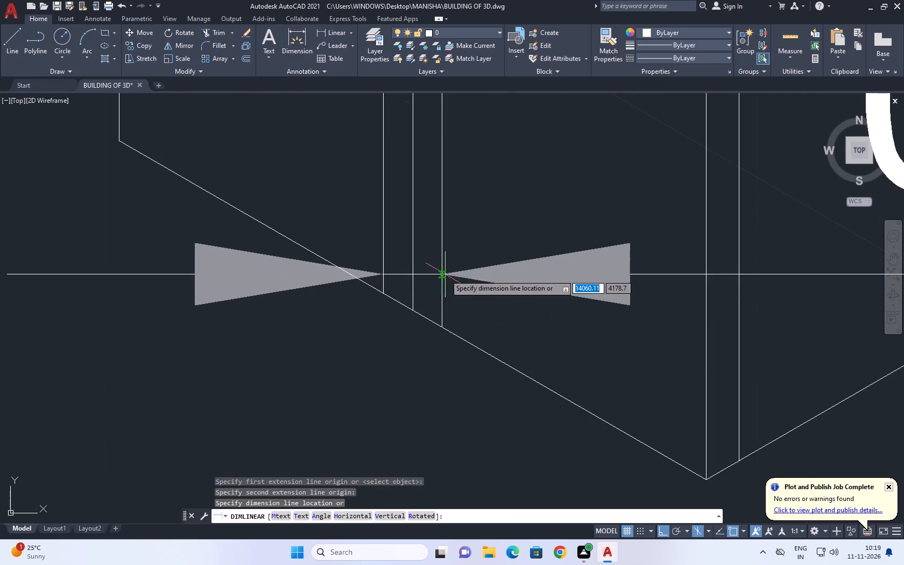
{"action": "left_click", "coordinate": [479, 289]}
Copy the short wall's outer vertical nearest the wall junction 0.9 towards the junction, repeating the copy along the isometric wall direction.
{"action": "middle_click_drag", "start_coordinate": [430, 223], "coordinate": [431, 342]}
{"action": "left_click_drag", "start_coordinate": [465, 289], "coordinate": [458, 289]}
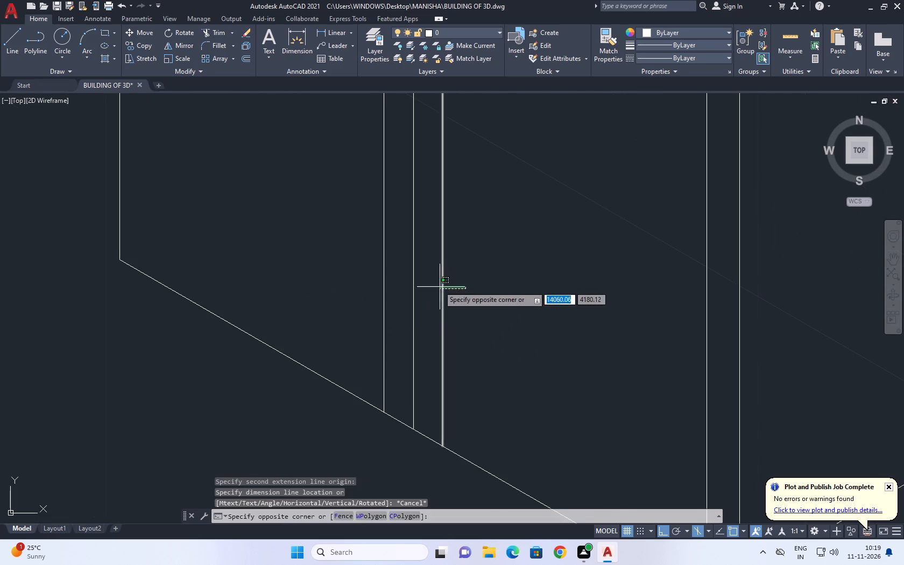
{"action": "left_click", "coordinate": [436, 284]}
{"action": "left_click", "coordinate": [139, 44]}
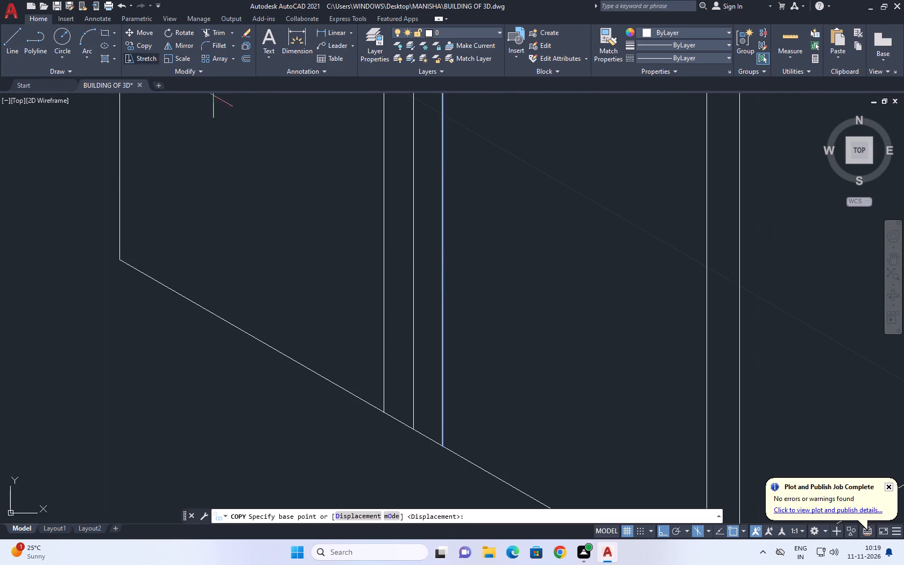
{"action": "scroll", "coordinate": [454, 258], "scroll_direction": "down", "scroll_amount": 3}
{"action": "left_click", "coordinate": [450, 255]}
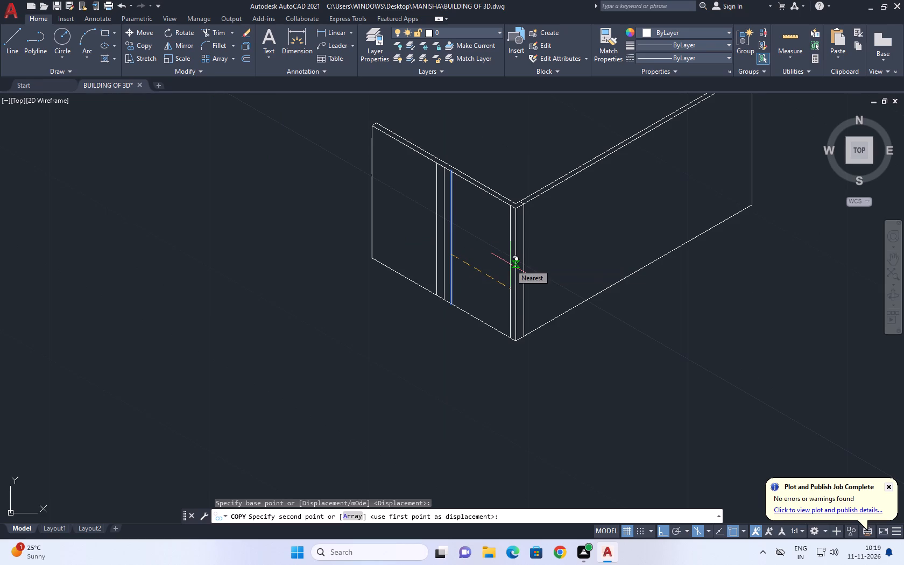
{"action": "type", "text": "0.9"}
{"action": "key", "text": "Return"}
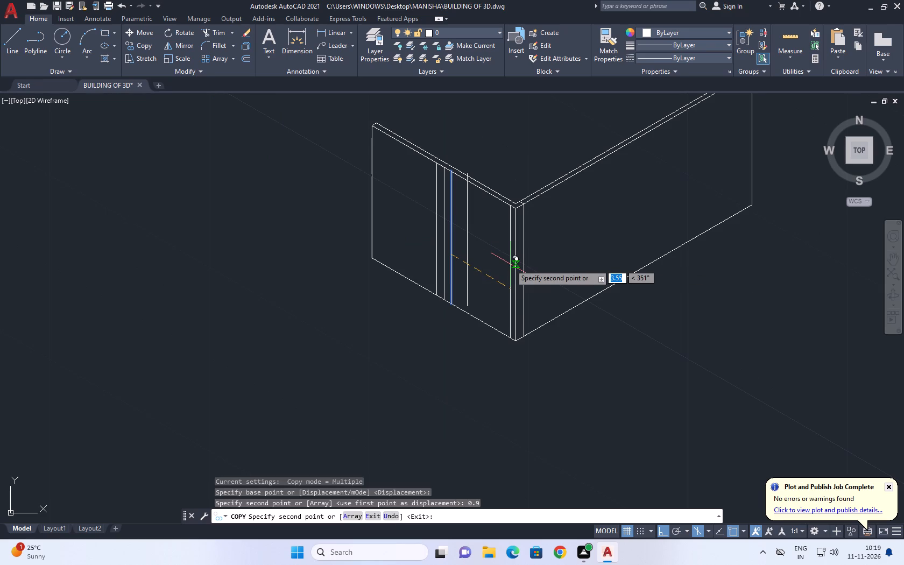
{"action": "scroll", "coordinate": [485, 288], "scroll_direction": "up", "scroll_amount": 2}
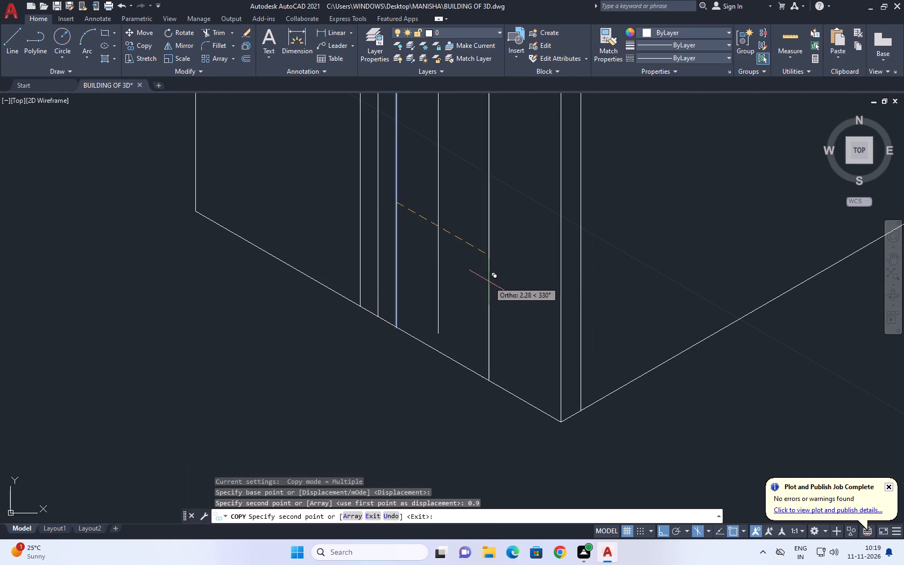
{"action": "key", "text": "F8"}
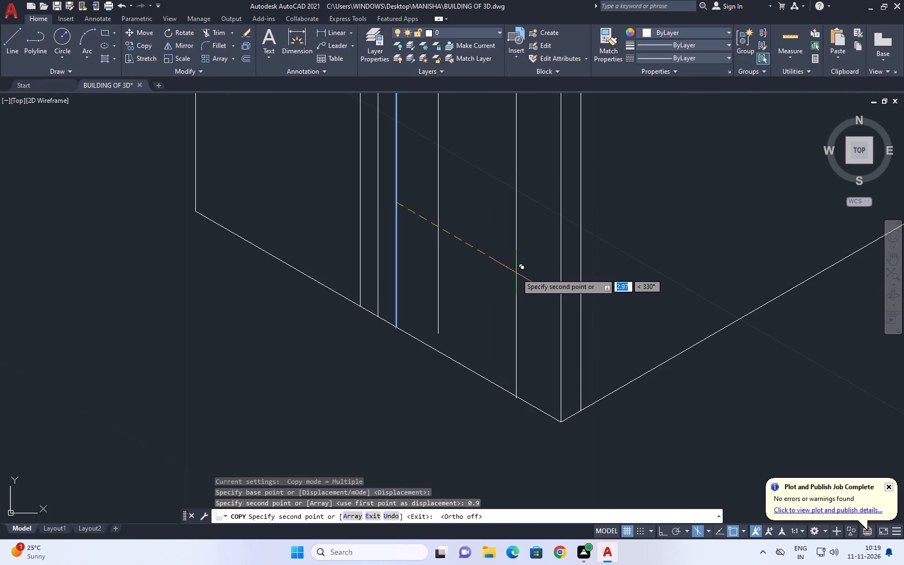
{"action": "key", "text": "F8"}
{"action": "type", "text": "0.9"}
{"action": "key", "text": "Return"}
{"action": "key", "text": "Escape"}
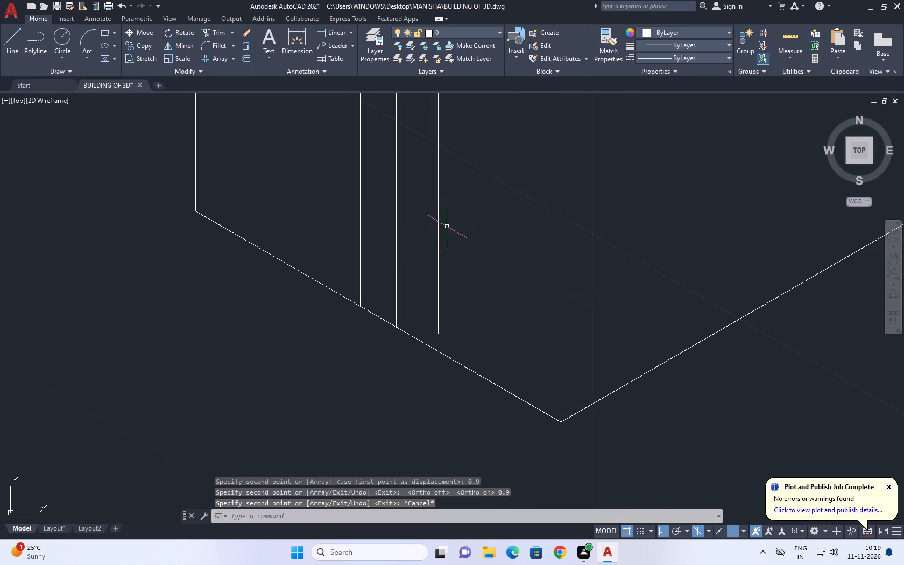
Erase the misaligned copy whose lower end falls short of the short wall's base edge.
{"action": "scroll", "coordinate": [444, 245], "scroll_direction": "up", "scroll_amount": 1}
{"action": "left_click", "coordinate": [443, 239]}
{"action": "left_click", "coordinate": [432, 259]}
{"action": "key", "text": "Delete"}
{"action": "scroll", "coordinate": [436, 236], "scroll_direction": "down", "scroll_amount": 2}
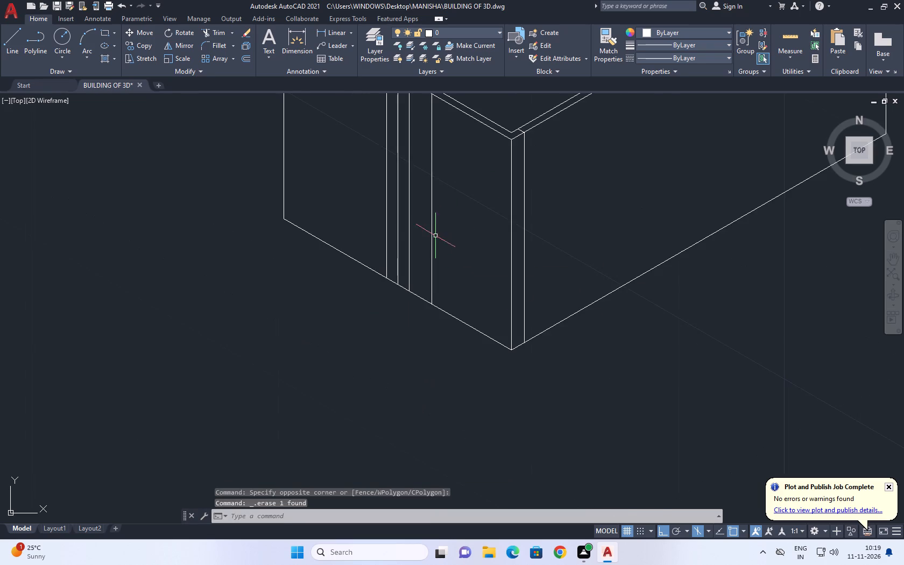
Measure the spacing between the two verticals nearest the wall junction at the short wall's top edge with a temporary linear dimension.
{"action": "middle_click_drag", "start_coordinate": [457, 214], "coordinate": [448, 259]}
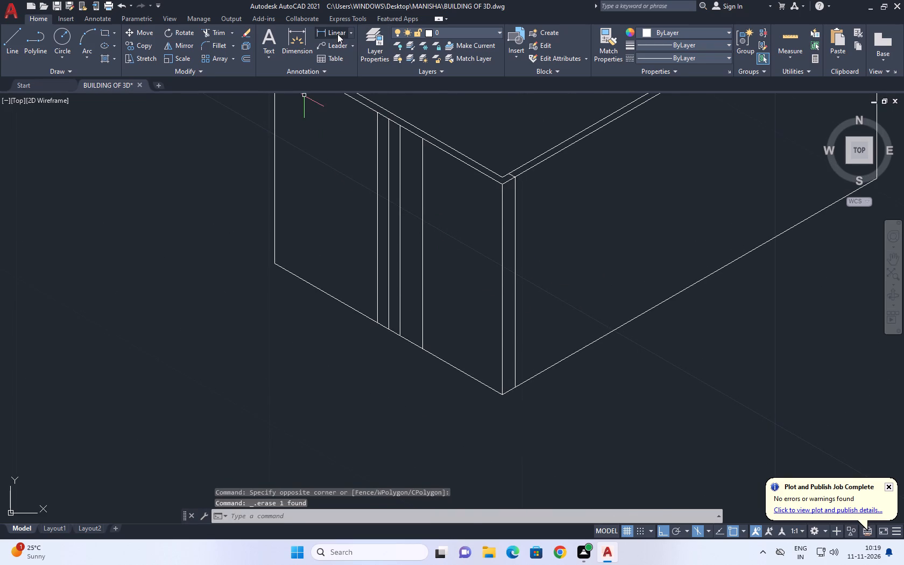
{"action": "left_click", "coordinate": [337, 34]}
{"action": "scroll", "coordinate": [410, 137], "scroll_direction": "up", "scroll_amount": 3}
{"action": "middle_click_drag", "start_coordinate": [377, 104], "coordinate": [373, 217]}
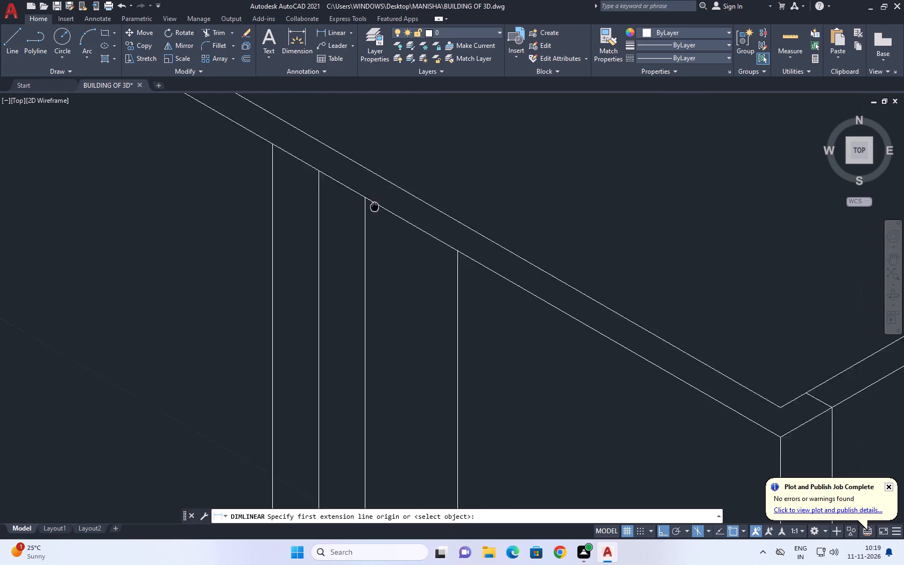
{"action": "middle_click_drag", "start_coordinate": [373, 217], "coordinate": [372, 228]}
{"action": "left_click", "coordinate": [363, 220]}
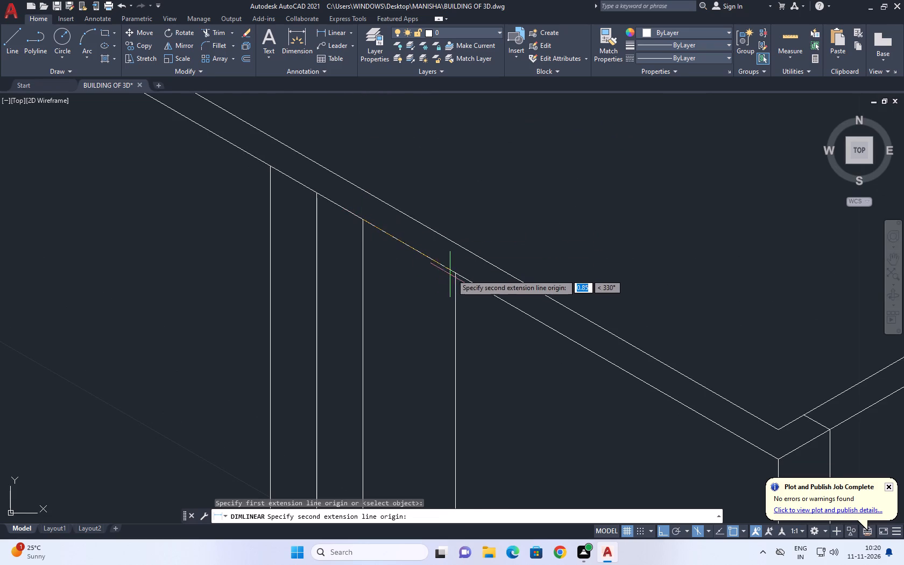
{"action": "left_click", "coordinate": [455, 272]}
{"action": "scroll", "coordinate": [461, 255], "scroll_direction": "down", "scroll_amount": 8}
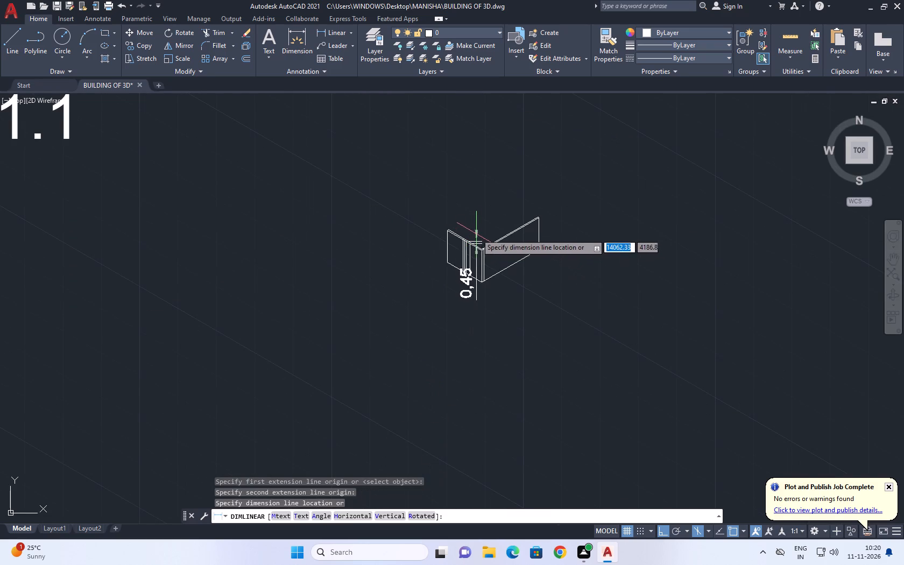
{"action": "scroll", "coordinate": [475, 231], "scroll_direction": "up", "scroll_amount": 5}
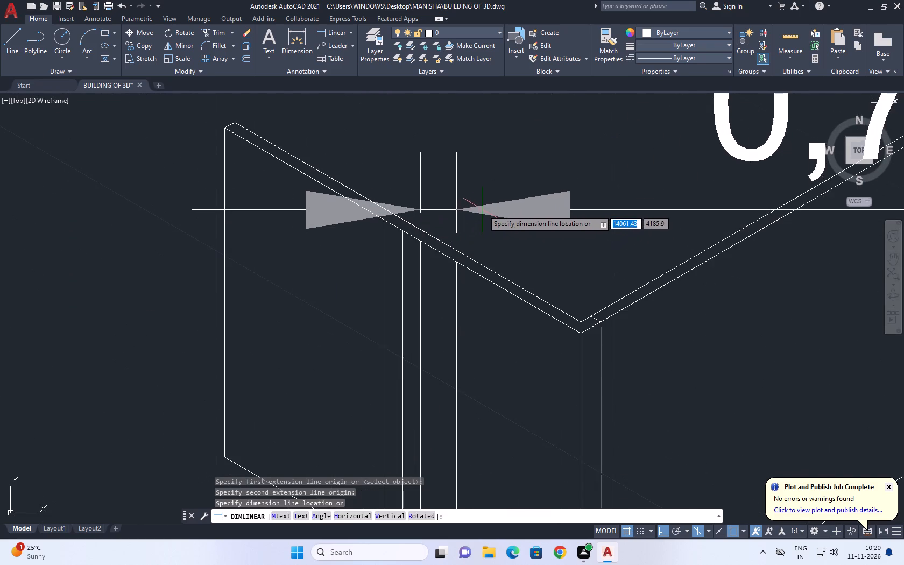
{"action": "scroll", "coordinate": [483, 210], "scroll_direction": "down", "scroll_amount": 2}
{"action": "scroll", "coordinate": [483, 209], "scroll_direction": "up", "scroll_amount": 1}
{"action": "right_click", "coordinate": [476, 179]}
{"action": "left_click", "coordinate": [527, 197]}
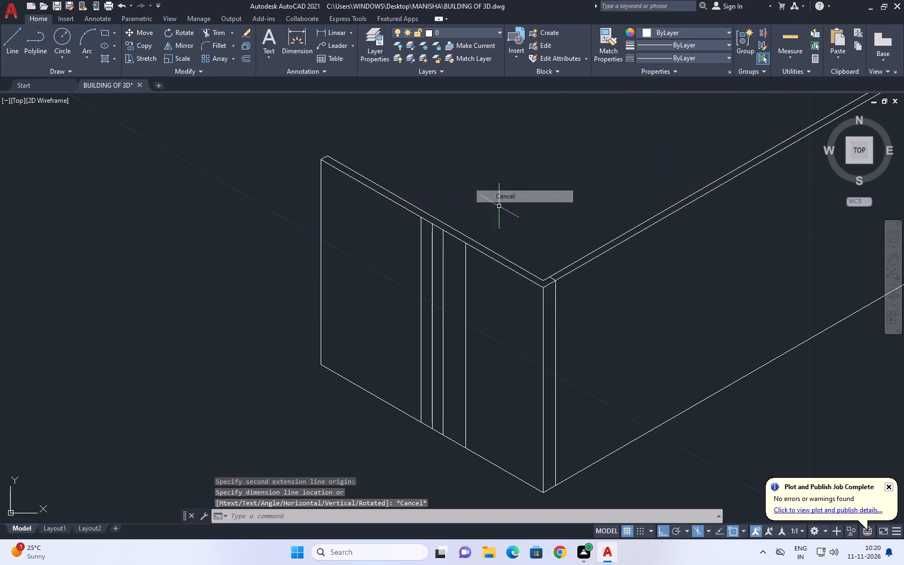
Erase all four intermediate verticals from the short wall's face.
{"action": "scroll", "coordinate": [460, 271], "scroll_direction": "up", "scroll_amount": 1}
{"action": "left_click_drag", "start_coordinate": [517, 326], "coordinate": [486, 319]}
{"action": "left_click", "coordinate": [365, 277]}
{"action": "right_click", "coordinate": [498, 156]}
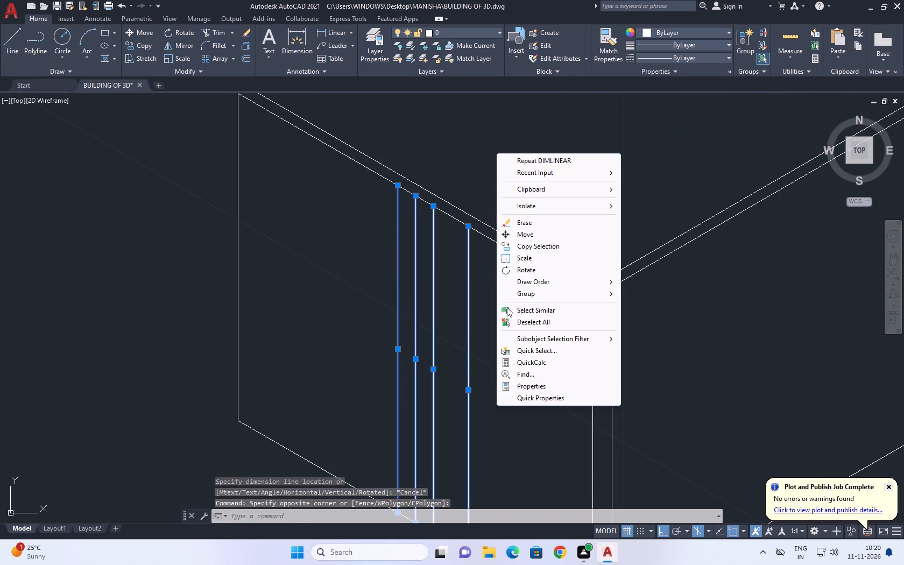
{"action": "left_click", "coordinate": [525, 318]}
{"action": "left_click_drag", "start_coordinate": [511, 316], "coordinate": [485, 312]}
{"action": "left_click_drag", "start_coordinate": [307, 282], "coordinate": [290, 280]}
{"action": "right_click", "coordinate": [510, 117]}
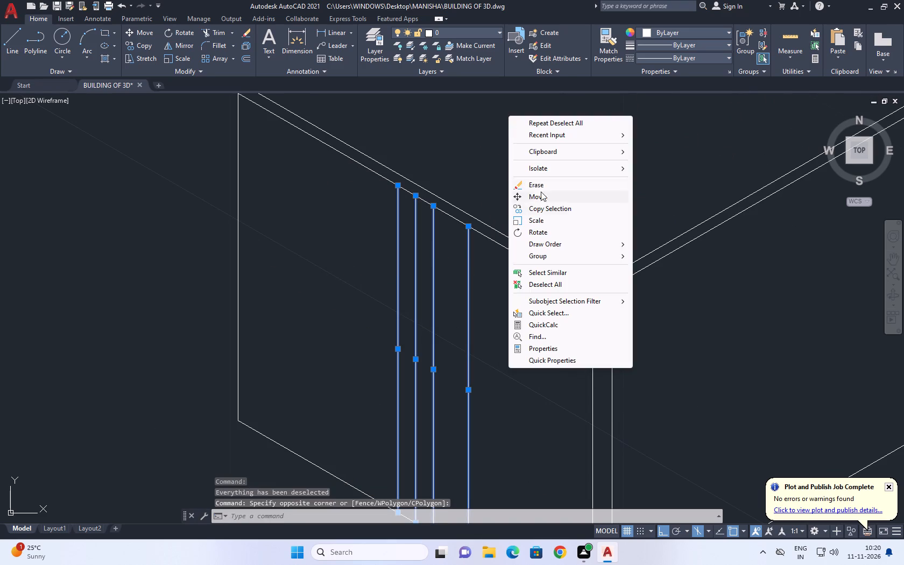
{"action": "left_click", "coordinate": [545, 182]}
Review the noted floor heights, room sizes, door and window openings and overall building dimensions beside the drawing.
{"action": "scroll", "coordinate": [439, 259], "scroll_direction": "down", "scroll_amount": 3}
{"action": "middle_click_drag", "start_coordinate": [481, 259], "coordinate": [405, 238]}
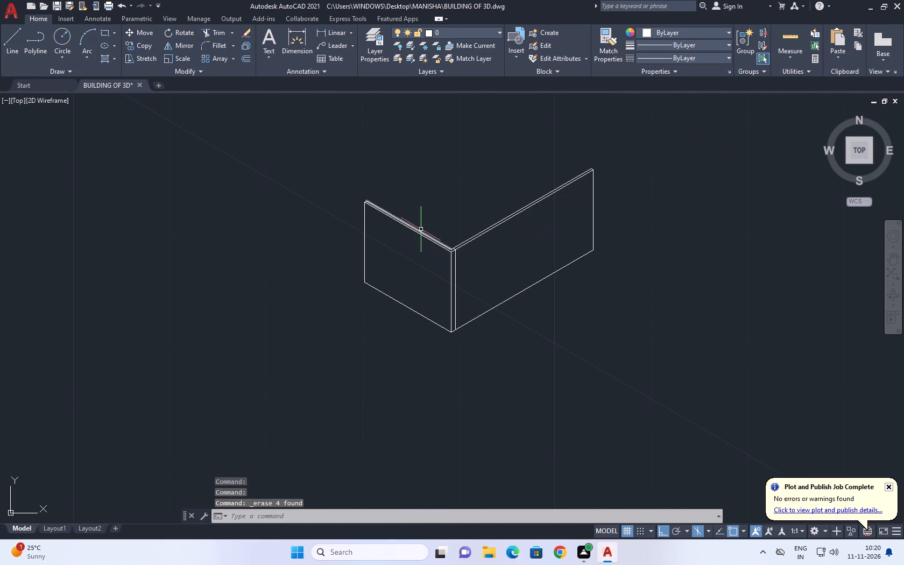
{"action": "middle_click", "coordinate": [427, 240]}
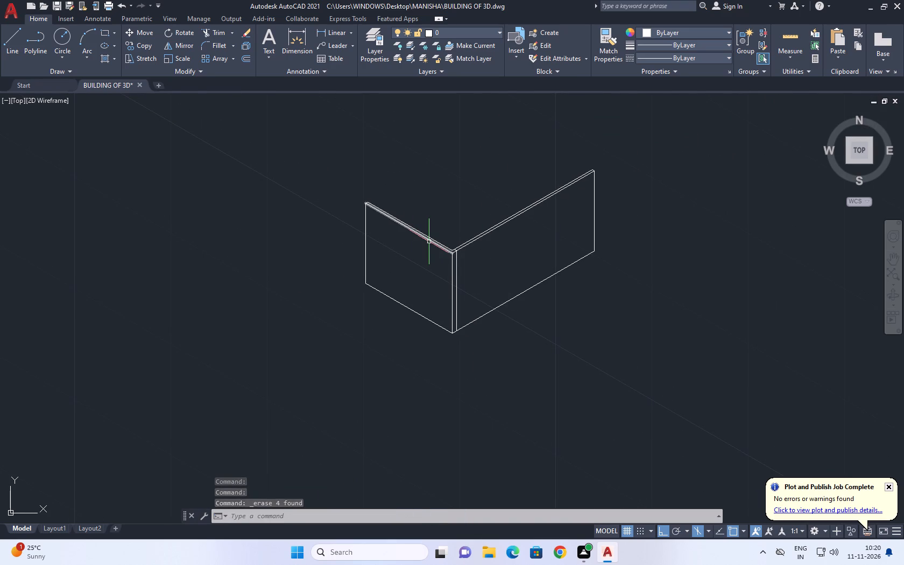
{"action": "scroll", "coordinate": [432, 253], "scroll_direction": "down", "scroll_amount": 3}
{"action": "middle_click_drag", "start_coordinate": [123, 258], "coordinate": [227, 267]}
{"action": "scroll", "coordinate": [253, 264], "scroll_direction": "down", "scroll_amount": 2}
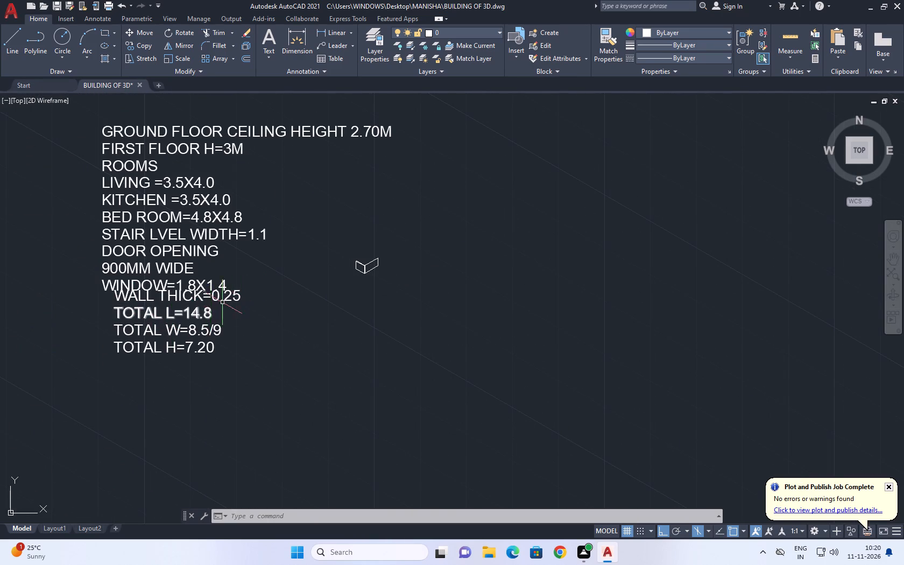
{"action": "scroll", "coordinate": [253, 299], "scroll_direction": "up", "scroll_amount": 1}
{"action": "middle_click_drag", "start_coordinate": [191, 302], "coordinate": [228, 310]}
{"action": "scroll", "coordinate": [450, 255], "scroll_direction": "up", "scroll_amount": 1}
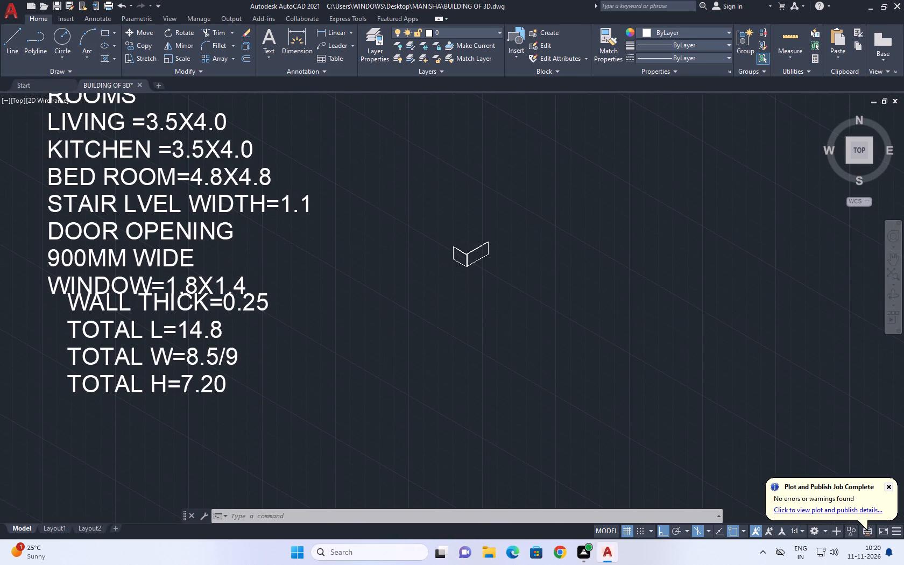
{"action": "scroll", "coordinate": [353, 283], "scroll_direction": "down", "scroll_amount": 3}
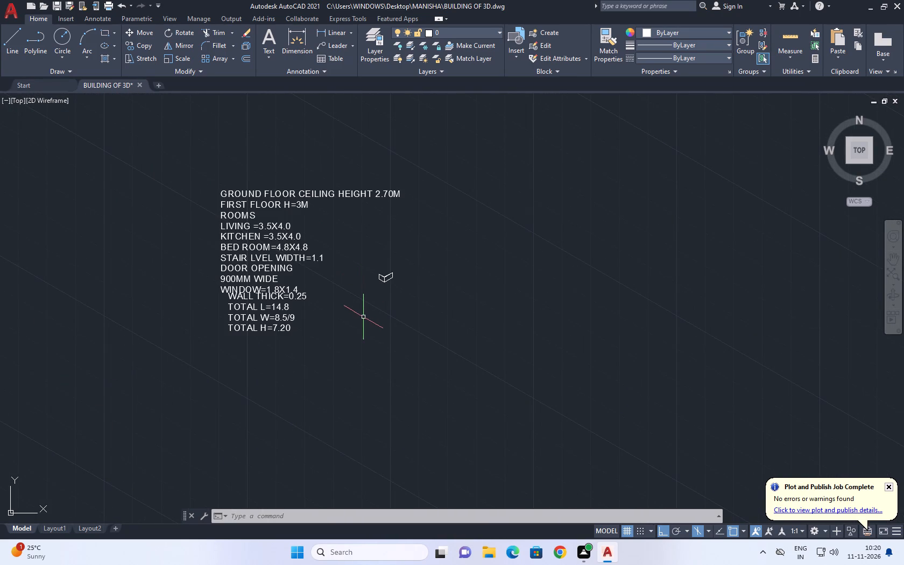
{"action": "scroll", "coordinate": [392, 260], "scroll_direction": "up", "scroll_amount": 1}
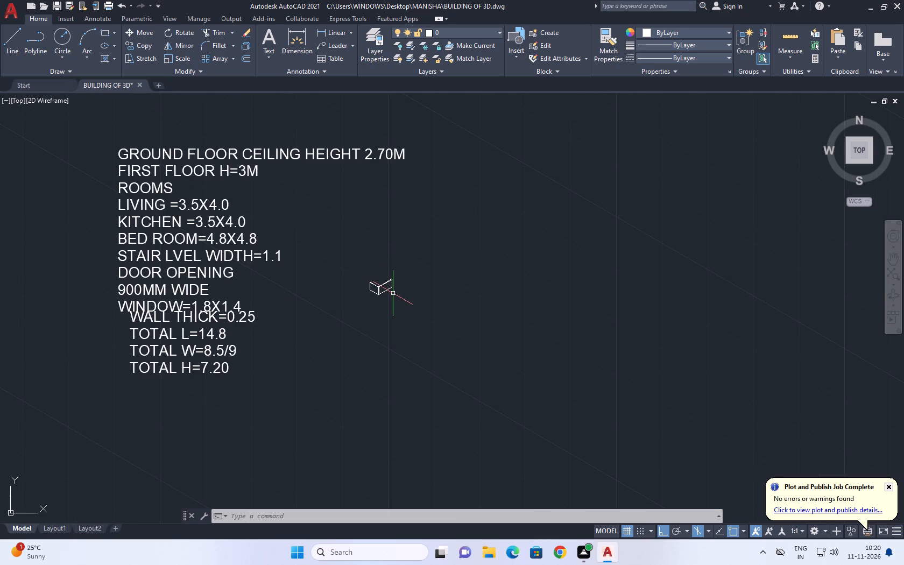
Draw a vertical line 3 high upward from the outer top corner at the short wall's free end.
{"action": "scroll", "coordinate": [379, 265], "scroll_direction": "up", "scroll_amount": 5}
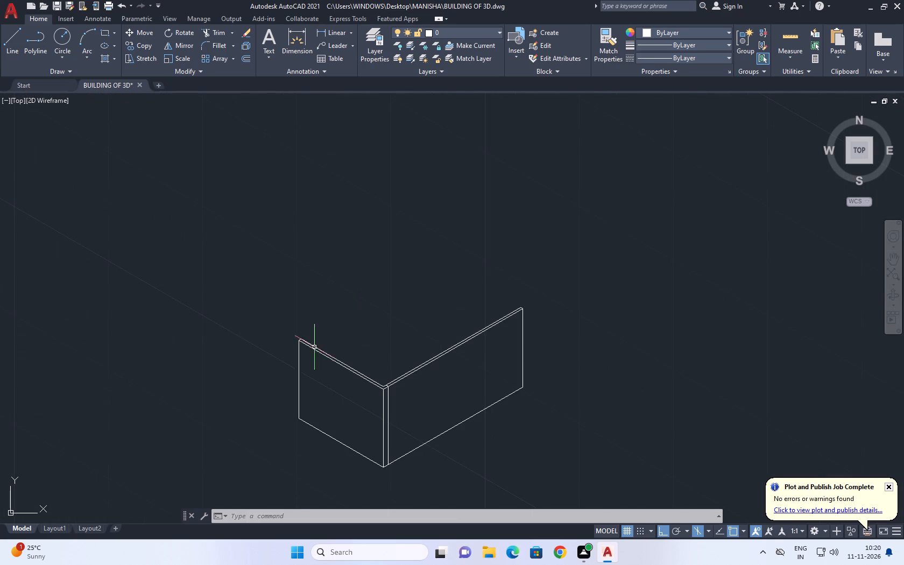
{"action": "scroll", "coordinate": [307, 343], "scroll_direction": "up", "scroll_amount": 2}
{"action": "middle_click_drag", "start_coordinate": [274, 327], "coordinate": [352, 373]}
{"action": "type", "text": "L"}
{"action": "key", "text": "space"}
{"action": "scroll", "coordinate": [401, 398], "scroll_direction": "up", "scroll_amount": 1}
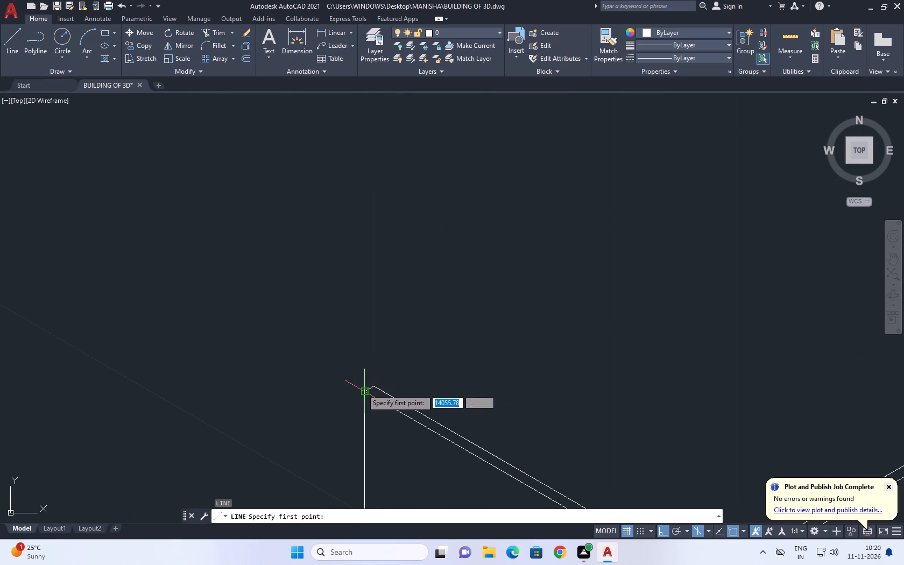
{"action": "left_click_drag", "start_coordinate": [362, 391], "coordinate": [362, 382]}
{"action": "key", "text": "3"}
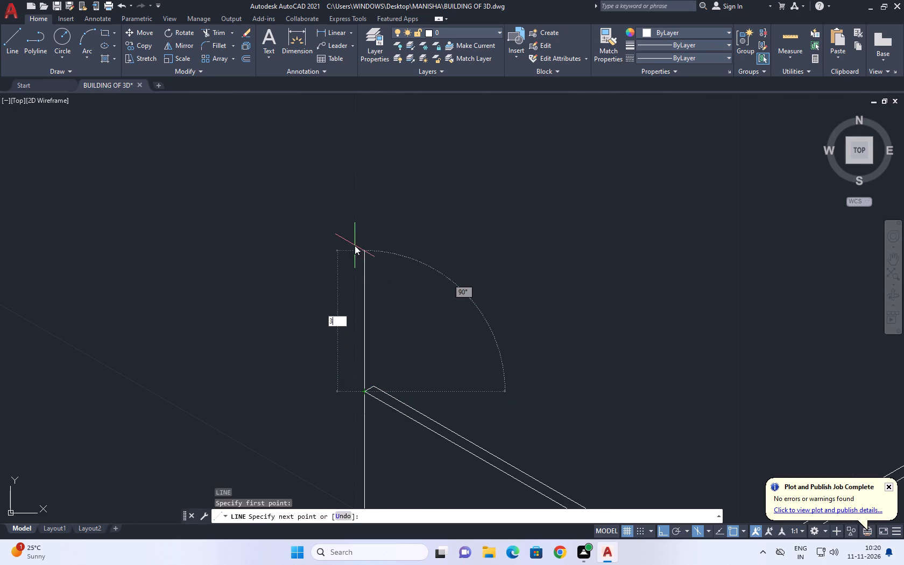
{"action": "key", "text": "Return"}
{"action": "scroll", "coordinate": [480, 301], "scroll_direction": "down", "scroll_amount": 2}
{"action": "middle_click_drag", "start_coordinate": [566, 356], "coordinate": [520, 336]}
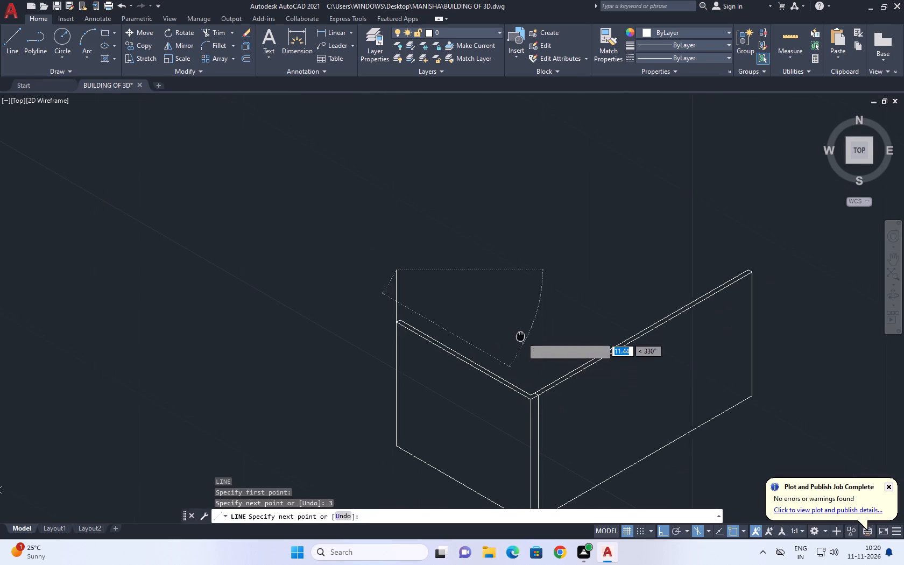
{"action": "middle_click_drag", "start_coordinate": [520, 336], "coordinate": [517, 334]}
{"action": "scroll", "coordinate": [517, 334], "scroll_direction": "up", "scroll_amount": 1}
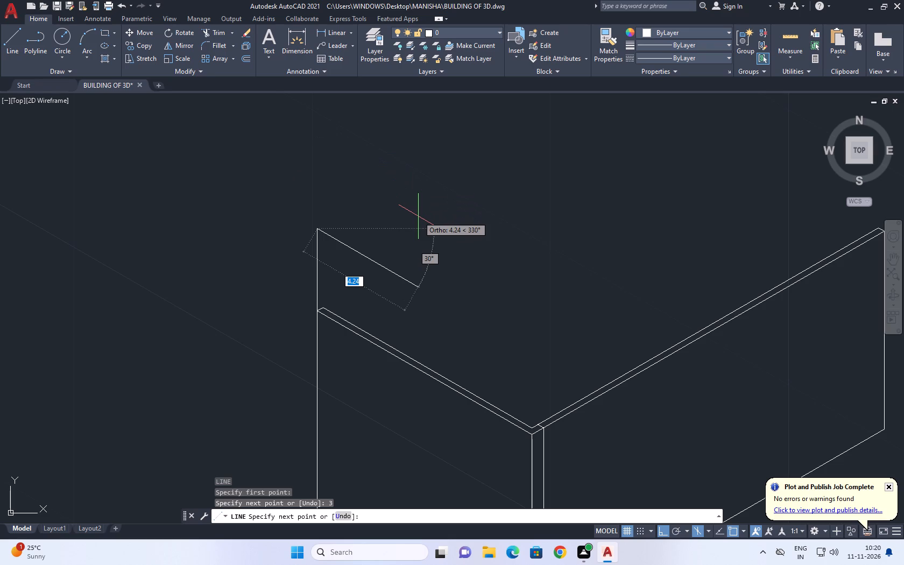
{"action": "key", "text": "space"}
Draw a second vertical 3 high from the inner top corner at the short wall's free end and join the two tops.
{"action": "key", "text": "space"}
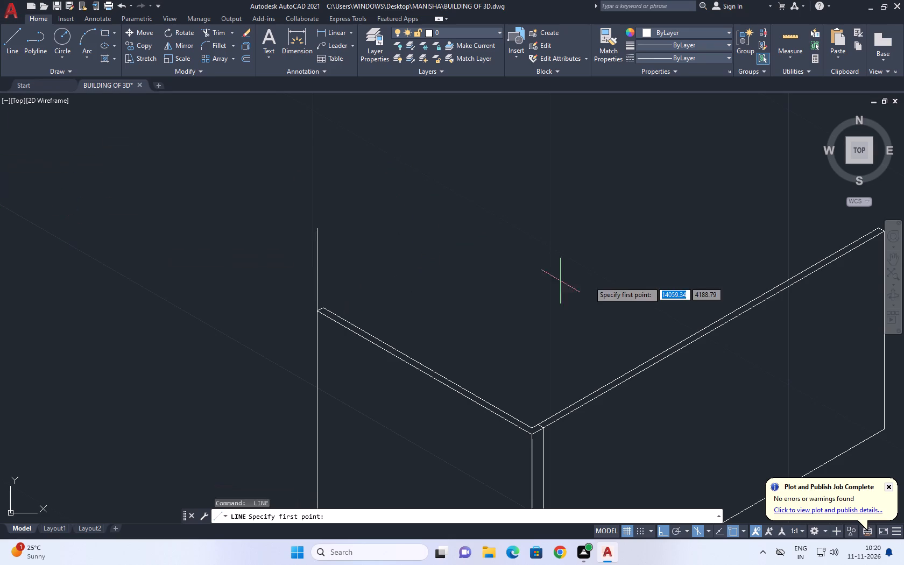
{"action": "left_click", "coordinate": [322, 307]}
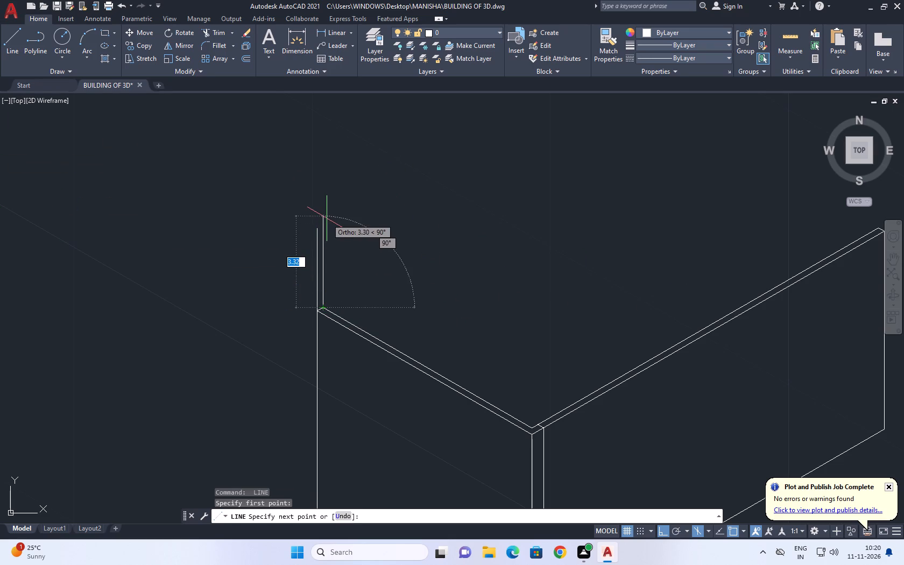
{"action": "key", "text": "3"}
{"action": "key", "text": "Return"}
{"action": "scroll", "coordinate": [325, 222], "scroll_direction": "up", "scroll_amount": 2}
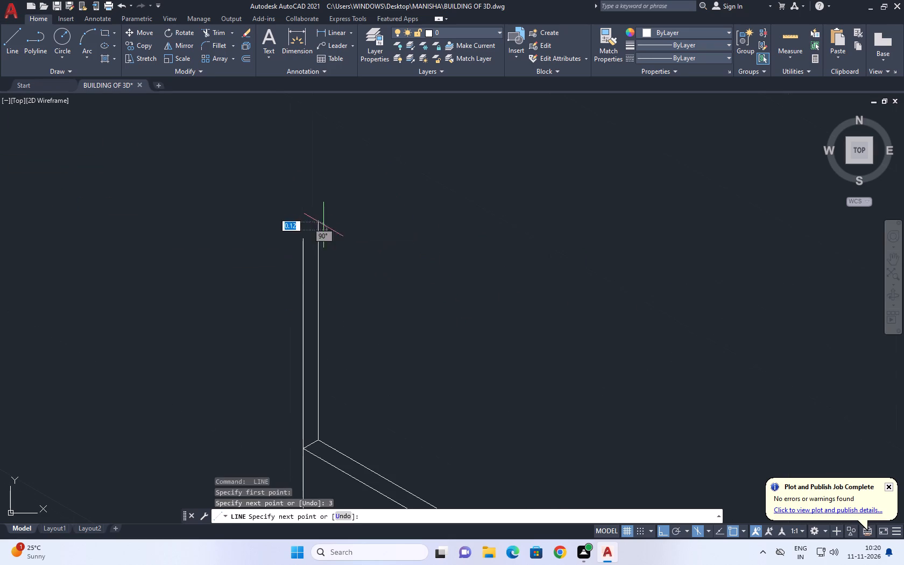
{"action": "left_click", "coordinate": [302, 242]}
{"action": "key", "text": "space"}
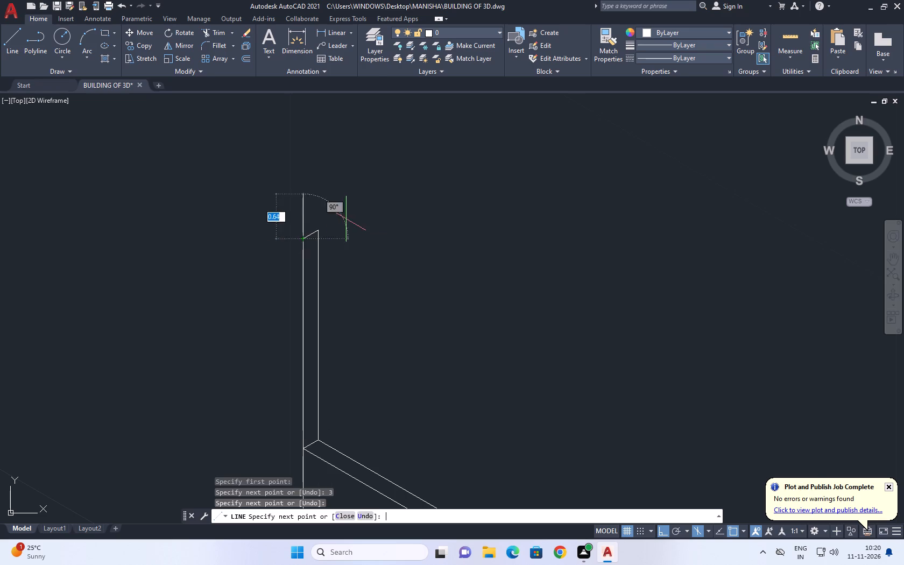
Draw the upper section's outer top edge 2 long along the short wall, with a vertical about 3.7 down from its end.
{"action": "scroll", "coordinate": [354, 220], "scroll_direction": "down", "scroll_amount": 3}
{"action": "key", "text": "space"}
{"action": "scroll", "coordinate": [343, 223], "scroll_direction": "up", "scroll_amount": 2}
{"action": "left_click", "coordinate": [338, 225]}
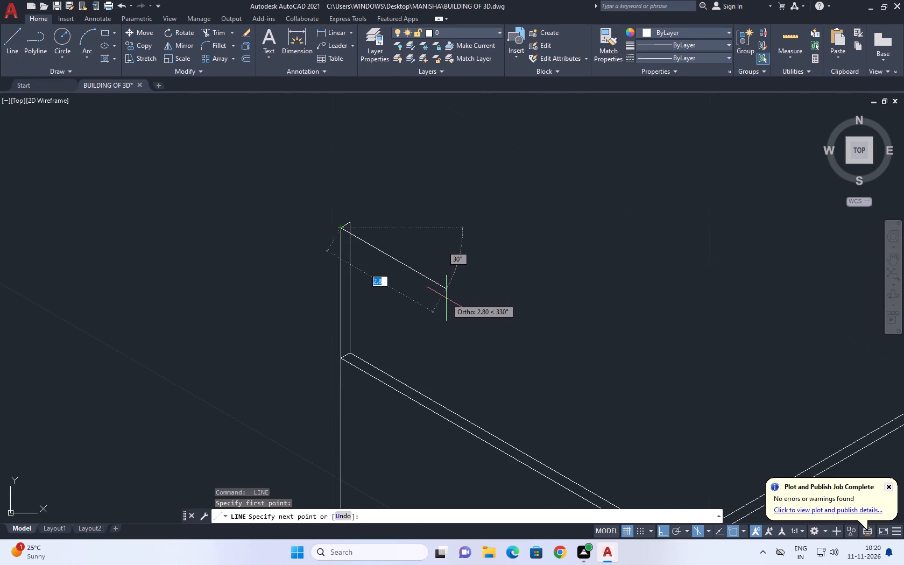
{"action": "key", "text": "3"}
{"action": "key", "text": "Return"}
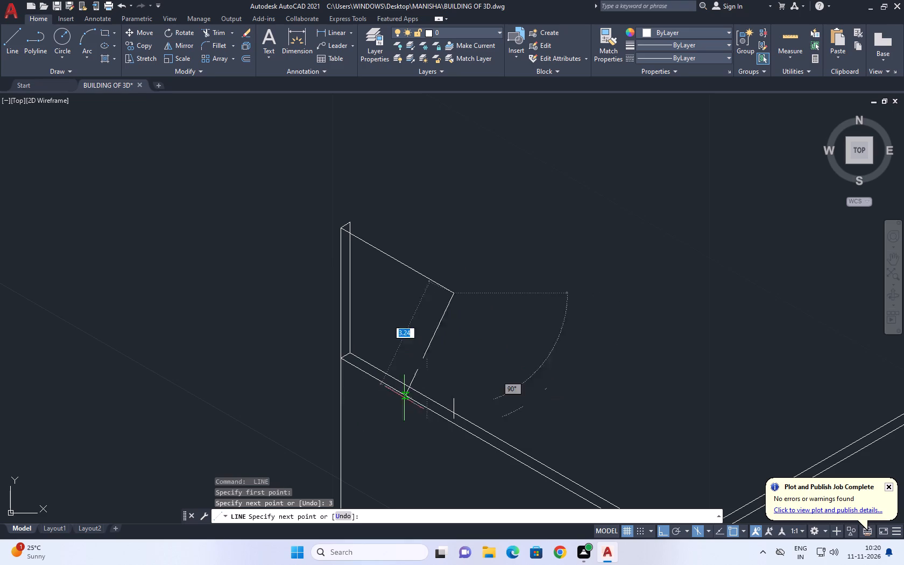
{"action": "key", "text": "ctrl+z"}
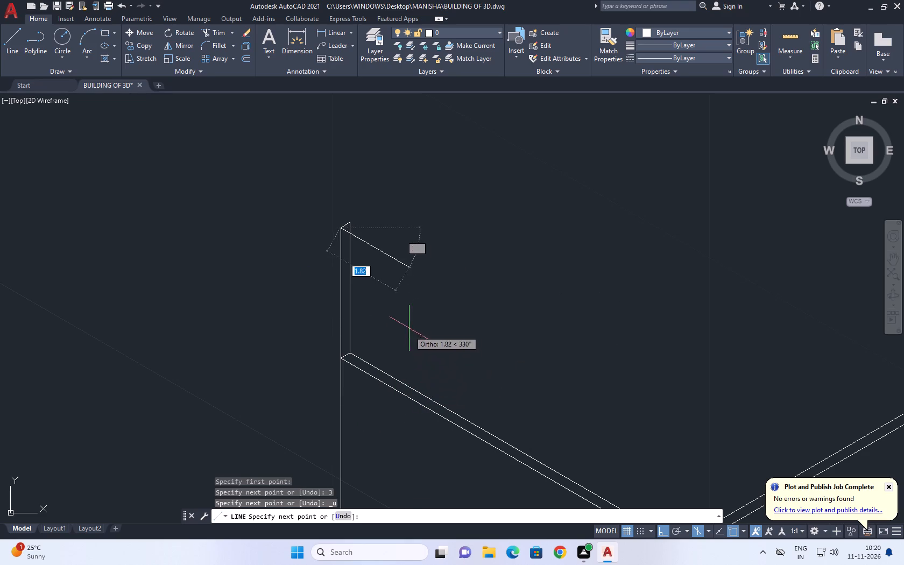
{"action": "key", "text": "2"}
{"action": "key", "text": "Return"}
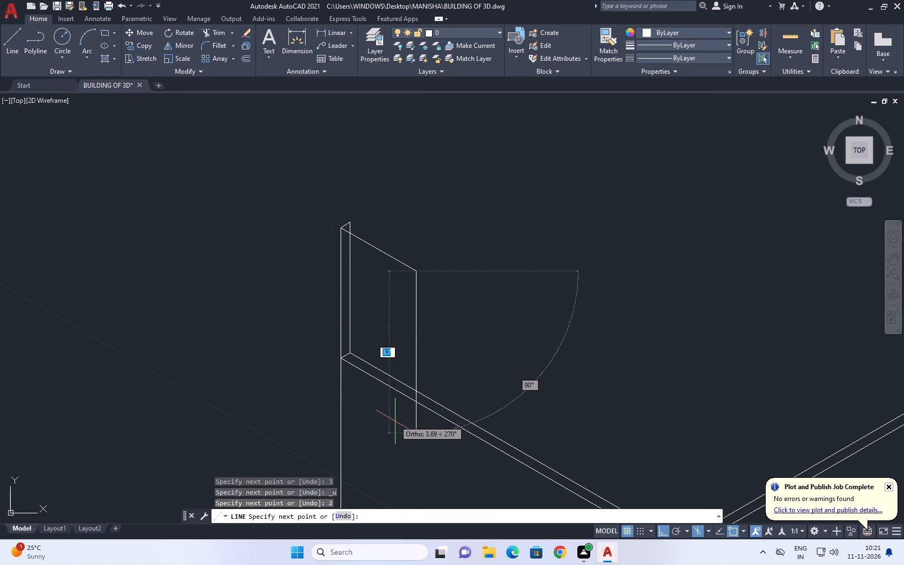
{"action": "left_click", "coordinate": [397, 421]}
{"action": "key", "text": "space"}
Draw the parallel inner top edge from the inner corner and a thickness line across it from the outer edge's end.
{"action": "key", "text": "space"}
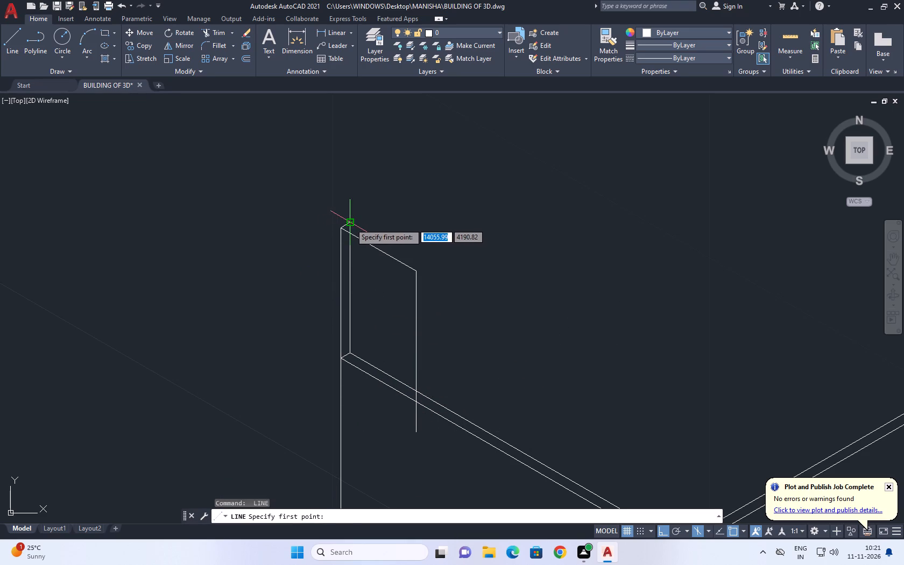
{"action": "left_click", "coordinate": [349, 223]}
{"action": "left_click", "coordinate": [437, 267]}
{"action": "key", "text": "space"}
{"action": "scroll", "coordinate": [406, 272], "scroll_direction": "up", "scroll_amount": 1}
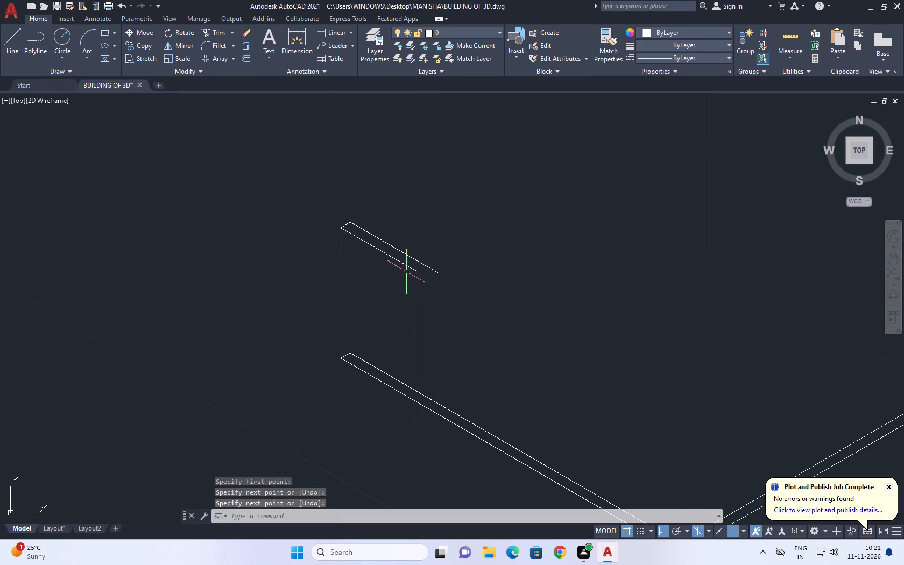
{"action": "key", "text": "space"}
{"action": "left_click", "coordinate": [415, 269]}
{"action": "left_click", "coordinate": [478, 237]}
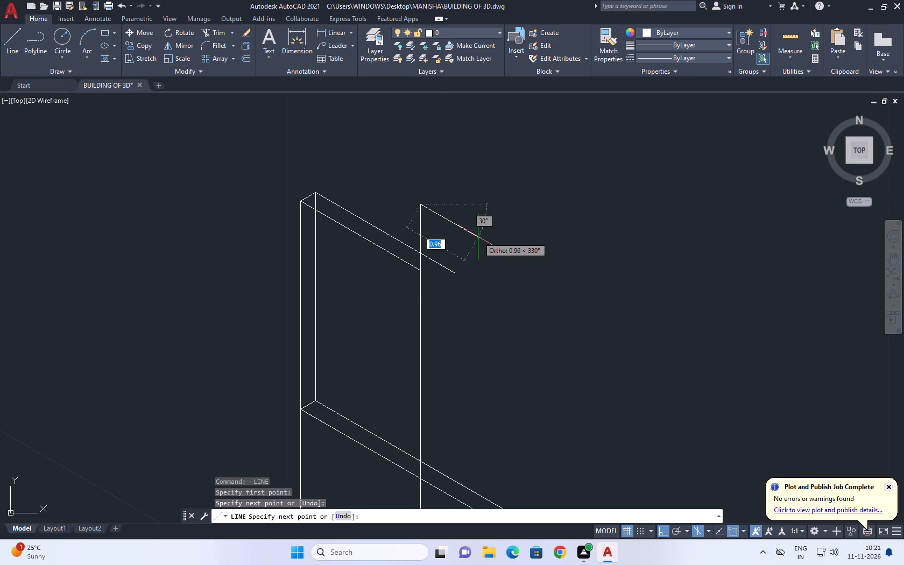
{"action": "key", "text": "ctrl+z"}
{"action": "key", "text": "F5"}
{"action": "left_click", "coordinate": [514, 229]}
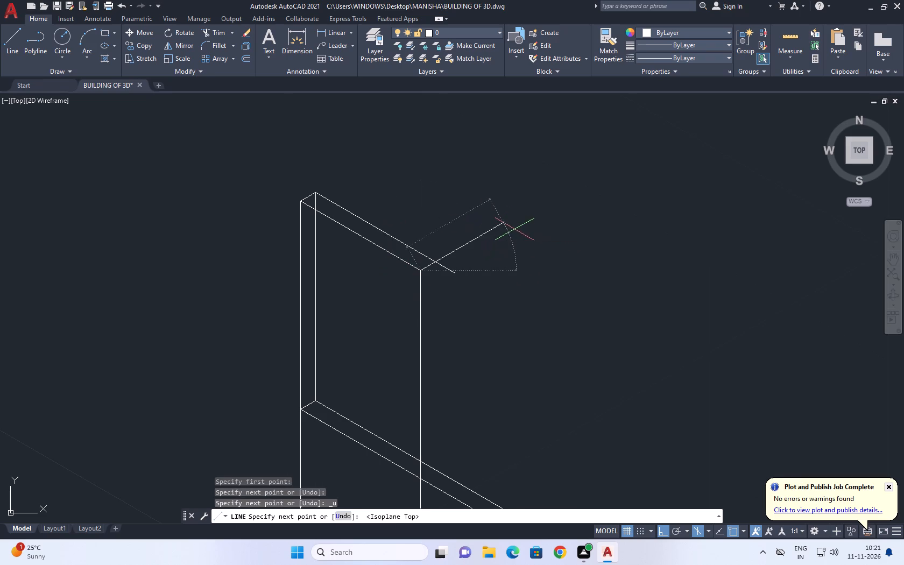
{"action": "key", "text": "space"}
Draw a second vertical from the intersection of the inner top edge and thickness line down past the wall top.
{"action": "middle_click_drag", "start_coordinate": [403, 320], "coordinate": [478, 281]}
{"action": "key", "text": "space"}
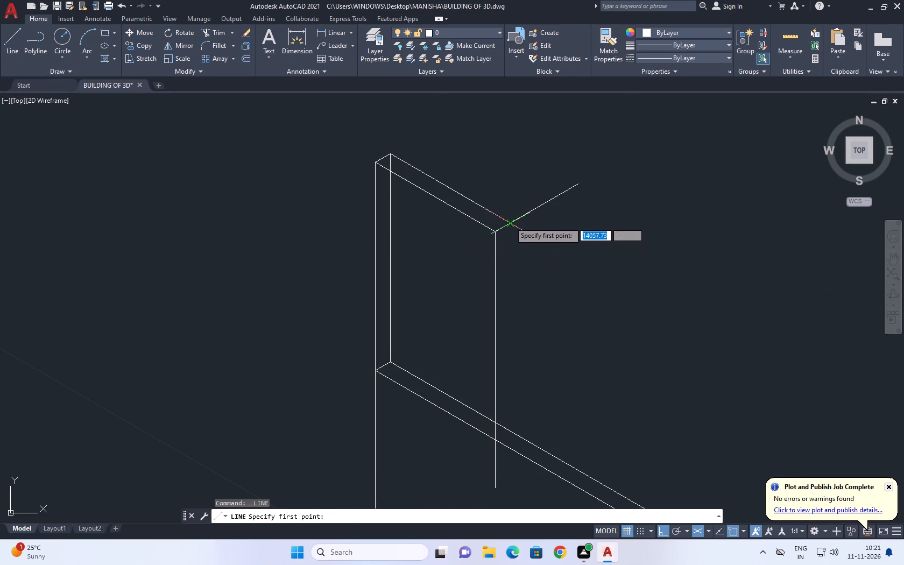
{"action": "left_click", "coordinate": [510, 222]}
{"action": "key", "text": "F5"}
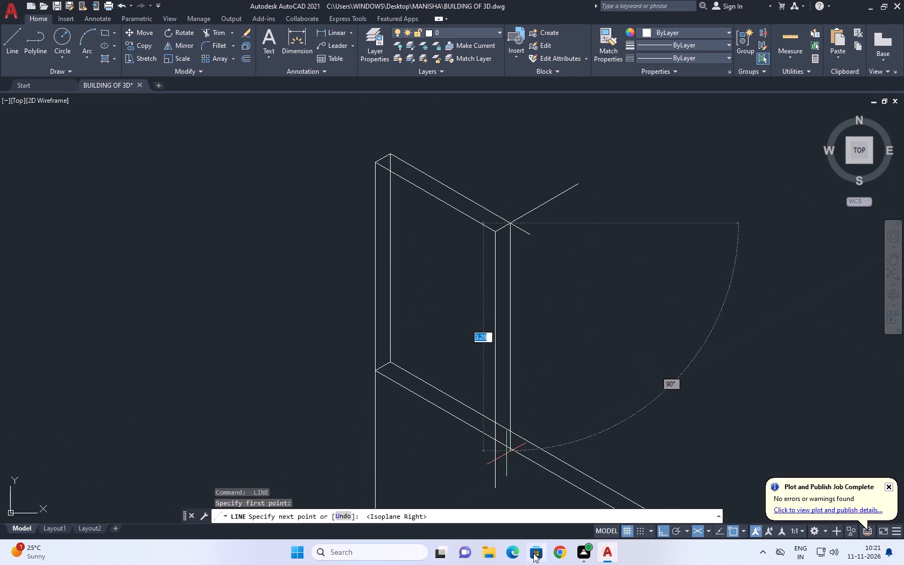
{"action": "middle_click_drag", "start_coordinate": [513, 463], "coordinate": [499, 360]}
{"action": "left_click", "coordinate": [519, 408]}
{"action": "key", "text": "space"}
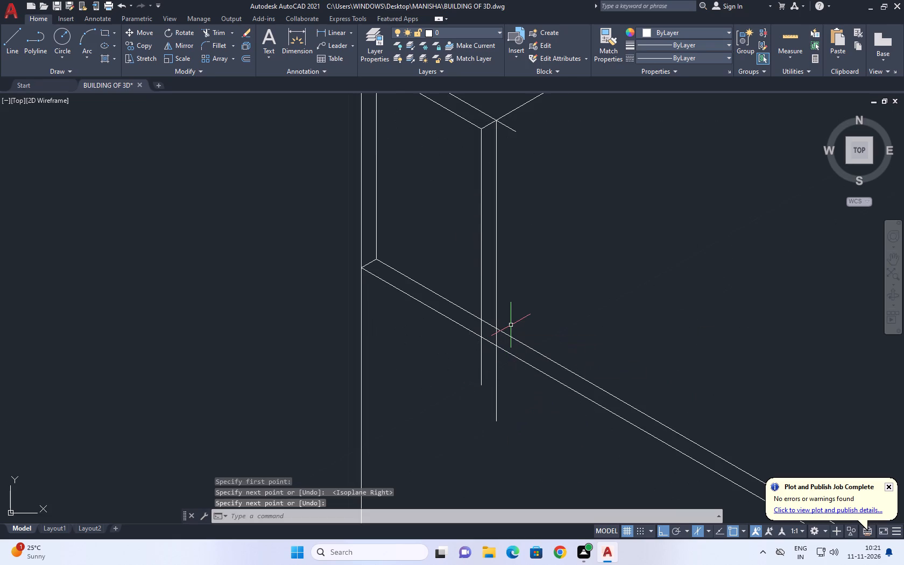
Trim the lower ends of both new verticals back to the short wall's inner top edge.
{"action": "type", "text": "TR"}
{"action": "key", "text": "space"}
{"action": "left_click", "coordinate": [517, 379]}
{"action": "left_click_drag", "start_coordinate": [458, 376], "coordinate": [418, 378]}
{"action": "scroll", "coordinate": [475, 339], "scroll_direction": "up", "scroll_amount": 1}
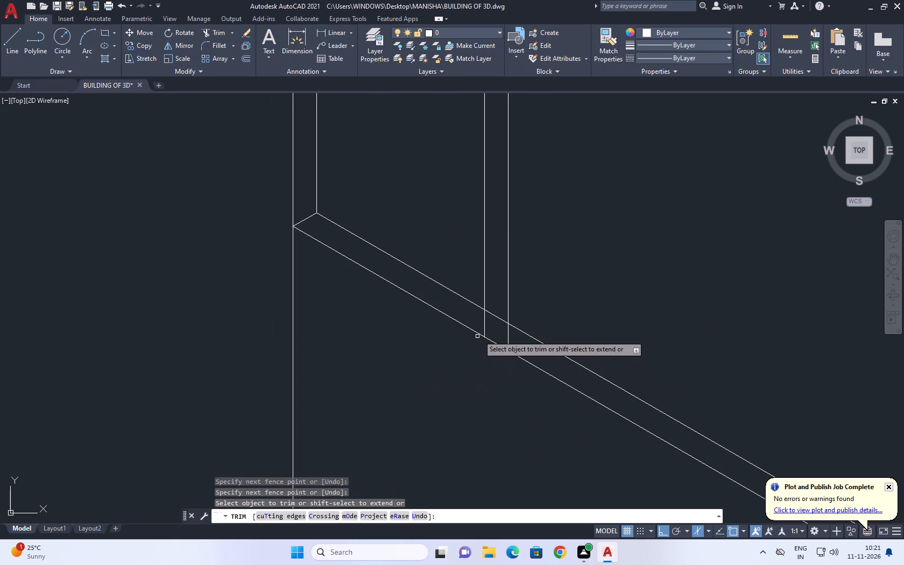
{"action": "left_click", "coordinate": [513, 328]}
{"action": "key", "text": "ctrl+z"}
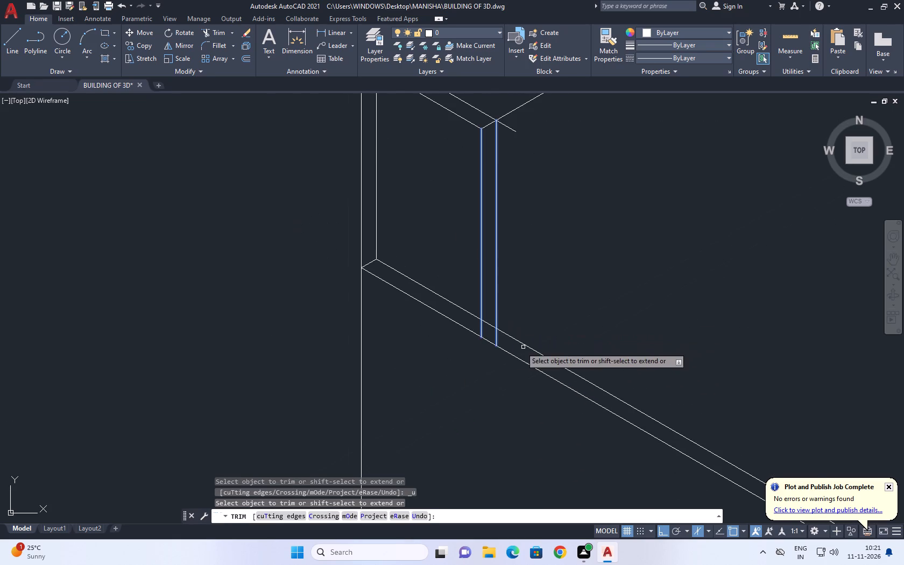
{"action": "scroll", "coordinate": [502, 347], "scroll_direction": "up", "scroll_amount": 3}
{"action": "left_click", "coordinate": [504, 335]}
{"action": "left_click", "coordinate": [401, 289]}
{"action": "scroll", "coordinate": [476, 286], "scroll_direction": "down", "scroll_amount": 4}
Trim the overhanging line ends at the new top corner and the inner vertical's stub within the top face.
{"action": "middle_click_drag", "start_coordinate": [498, 244], "coordinate": [500, 321]}
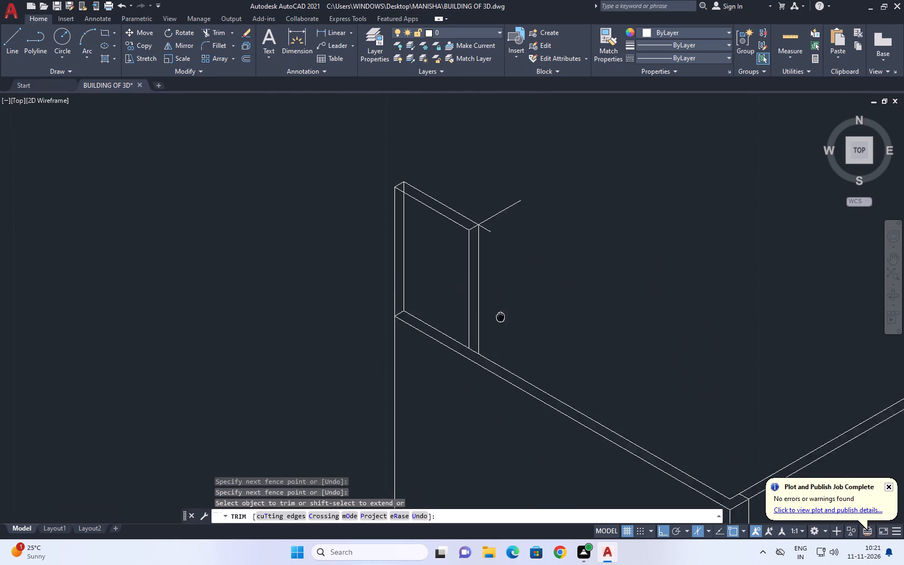
{"action": "middle_click_drag", "start_coordinate": [500, 321], "coordinate": [504, 340]}
{"action": "scroll", "coordinate": [484, 256], "scroll_direction": "up", "scroll_amount": 2}
{"action": "left_click", "coordinate": [490, 230]}
{"action": "left_click_drag", "start_coordinate": [493, 266], "coordinate": [492, 279]}
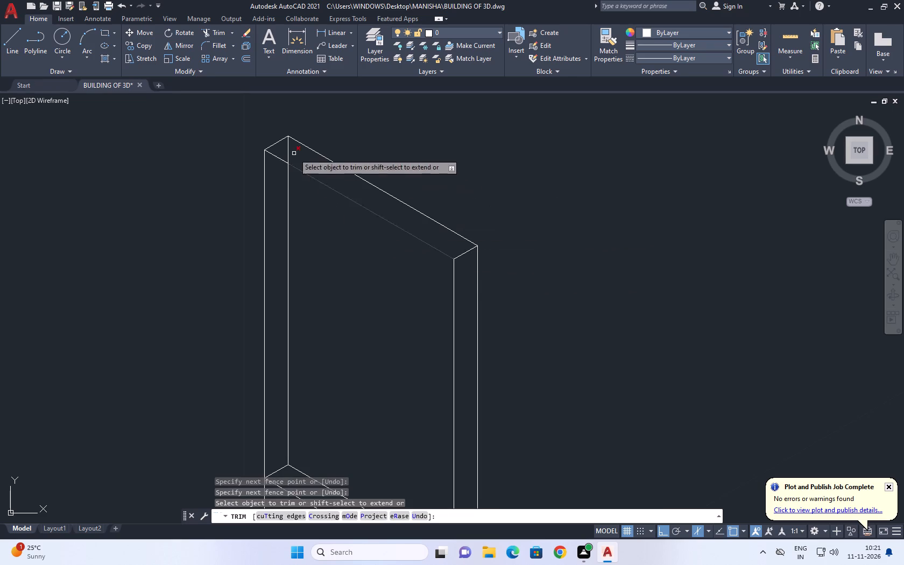
{"action": "left_click", "coordinate": [289, 149]}
{"action": "left_click", "coordinate": [283, 149]}
{"action": "scroll", "coordinate": [426, 176], "scroll_direction": "down", "scroll_amount": 3}
{"action": "key", "text": "space"}
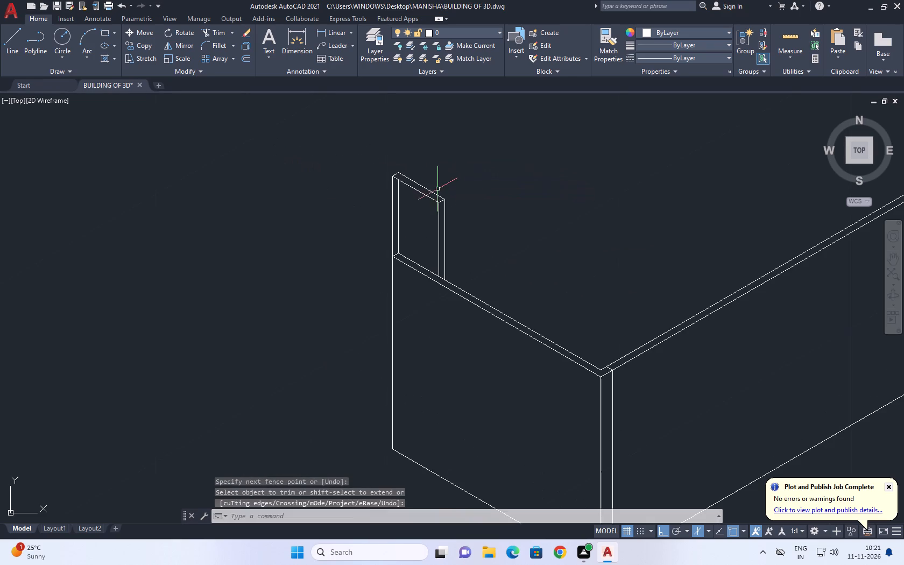
Remove the upper section's inner vertical at the short wall's free end.
{"action": "middle_click_drag", "start_coordinate": [496, 197], "coordinate": [454, 222]}
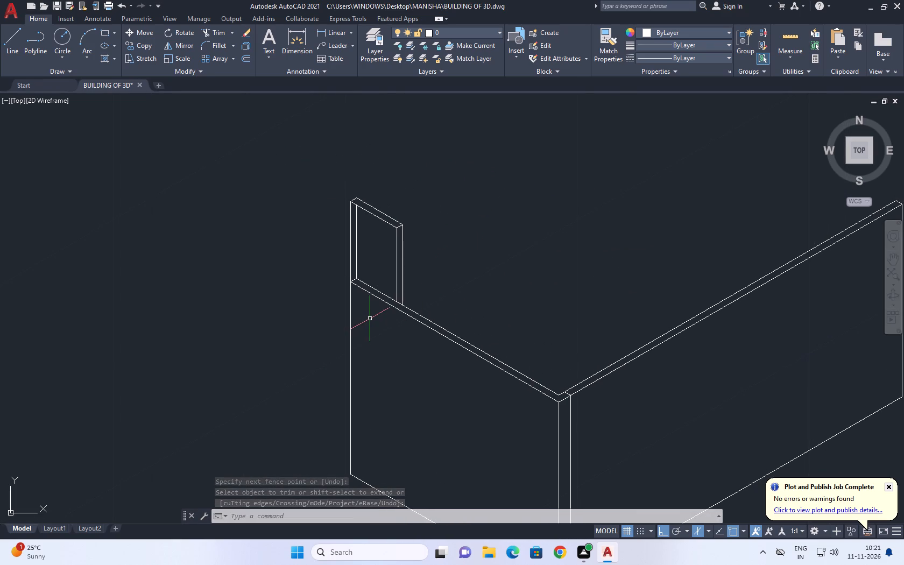
{"action": "scroll", "coordinate": [356, 239], "scroll_direction": "up", "scroll_amount": 2}
{"action": "left_click", "coordinate": [355, 235]}
{"action": "right_click", "coordinate": [621, 212]}
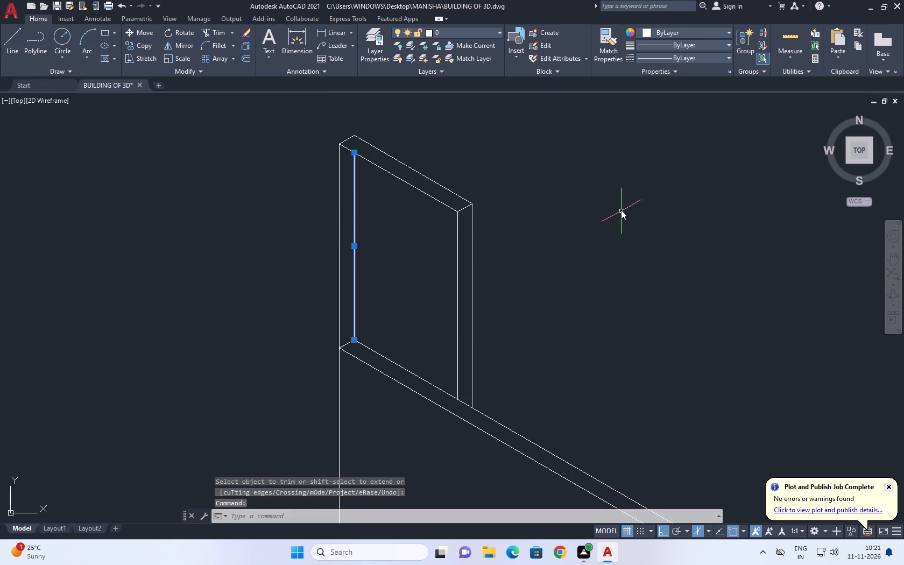
{"action": "left_click", "coordinate": [645, 217]}
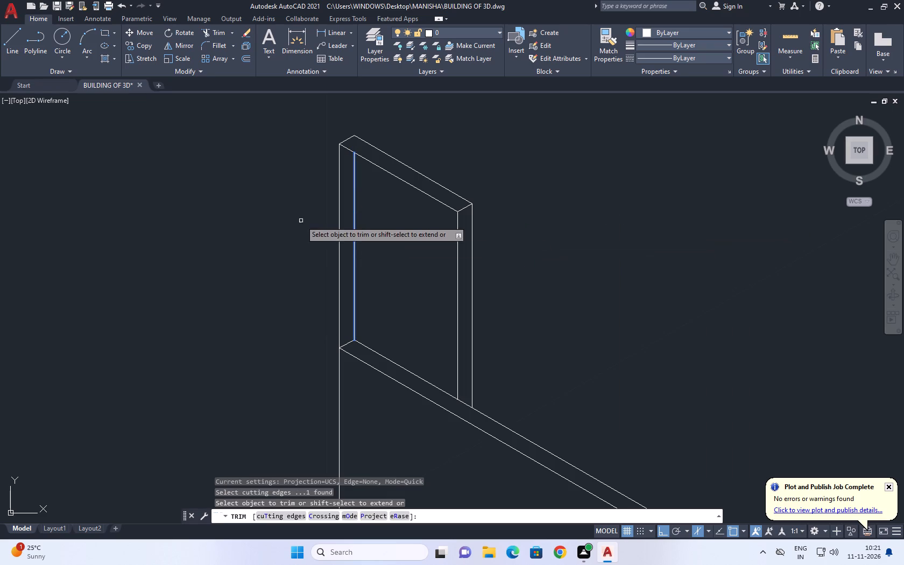
{"action": "left_click", "coordinate": [352, 230]}
{"action": "right_click", "coordinate": [538, 234]}
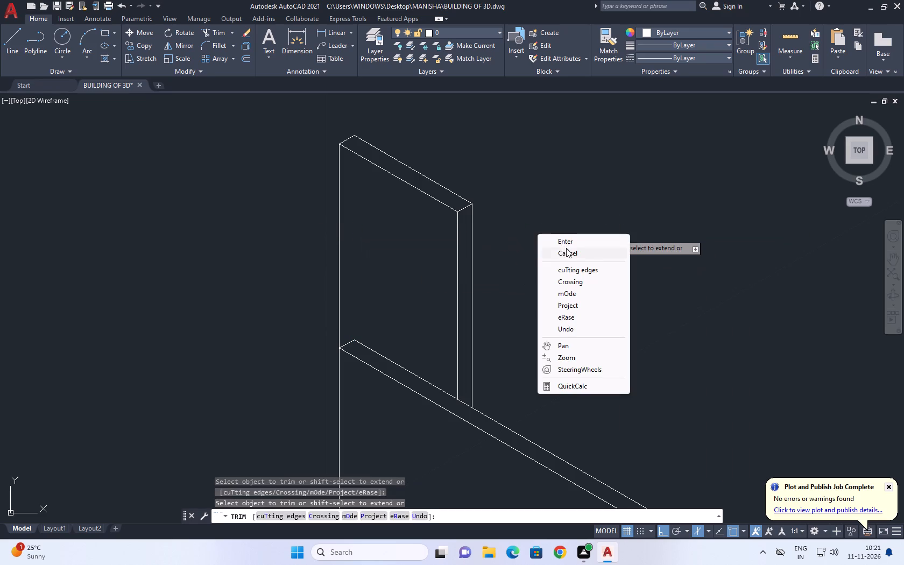
{"action": "left_click", "coordinate": [567, 249]}
Extend the upper section's outer vertical at its far end down to the short wall's outer top edge.
{"action": "middle_click_drag", "start_coordinate": [339, 340], "coordinate": [355, 370]}
{"action": "scroll", "coordinate": [432, 389], "scroll_direction": "down", "scroll_amount": 1}
{"action": "middle_click", "coordinate": [412, 378]}
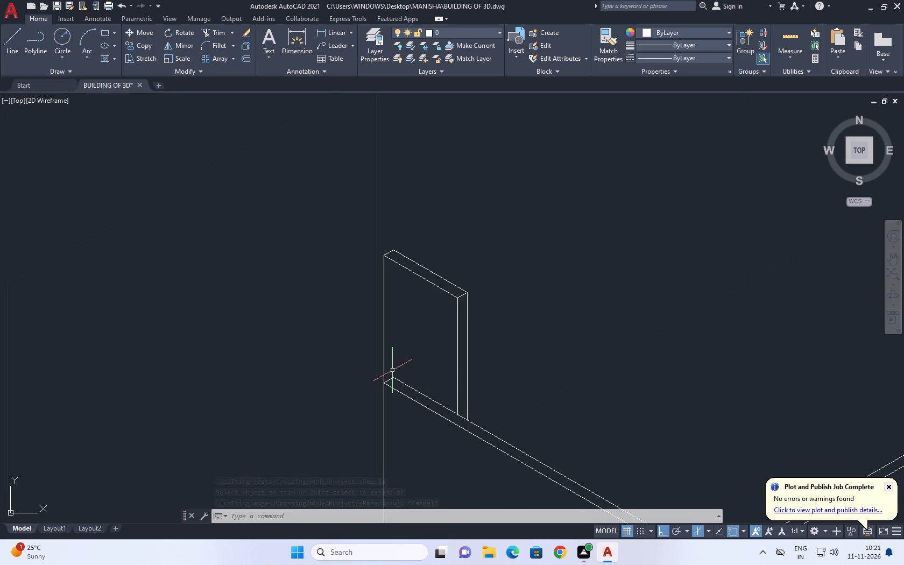
{"action": "key", "text": "e"}
{"action": "type", "text": "X"}
{"action": "key", "text": "space"}
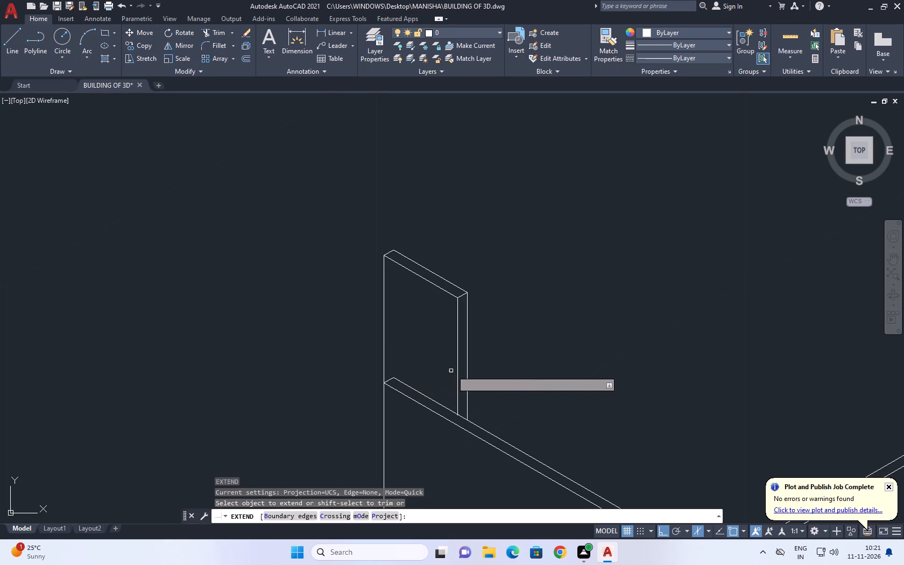
{"action": "left_click", "coordinate": [461, 362]}
{"action": "left_click", "coordinate": [446, 370]}
{"action": "right_click", "coordinate": [545, 330]}
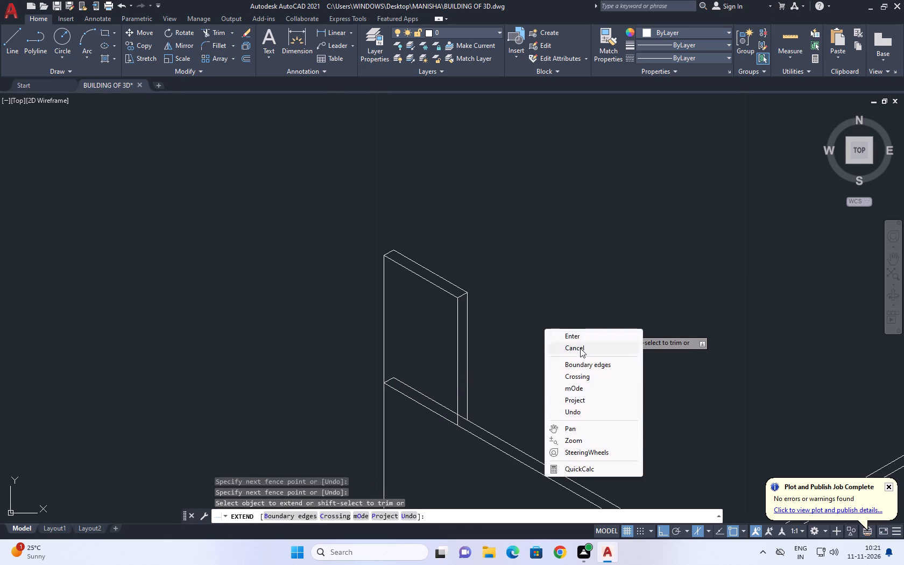
{"action": "left_click", "coordinate": [580, 348]}
Draw a short line across the wall thickness joining the feet of the two verticals.
{"action": "left_click", "coordinate": [11, 45]}
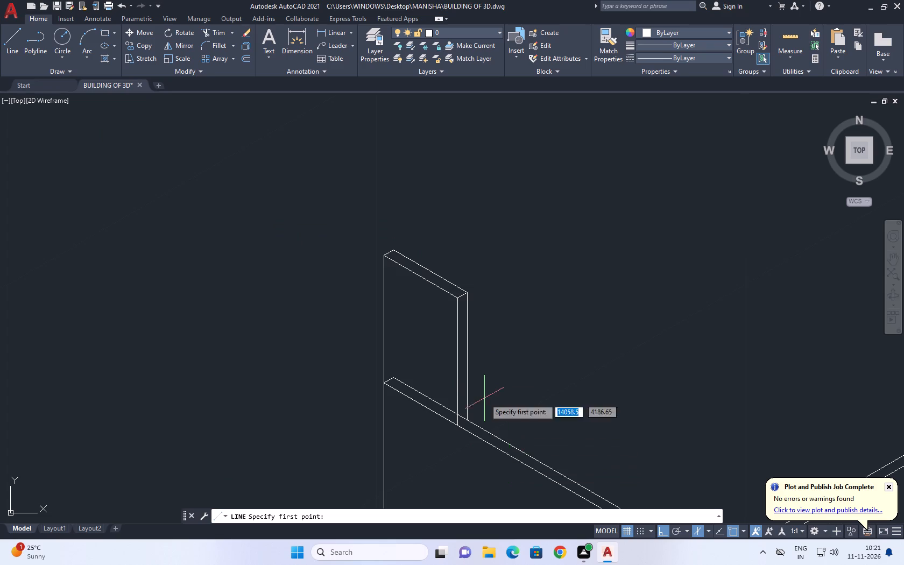
{"action": "scroll", "coordinate": [475, 389], "scroll_direction": "up", "scroll_amount": 2}
{"action": "middle_click_drag", "start_coordinate": [441, 465], "coordinate": [368, 272]}
{"action": "left_click", "coordinate": [380, 280]}
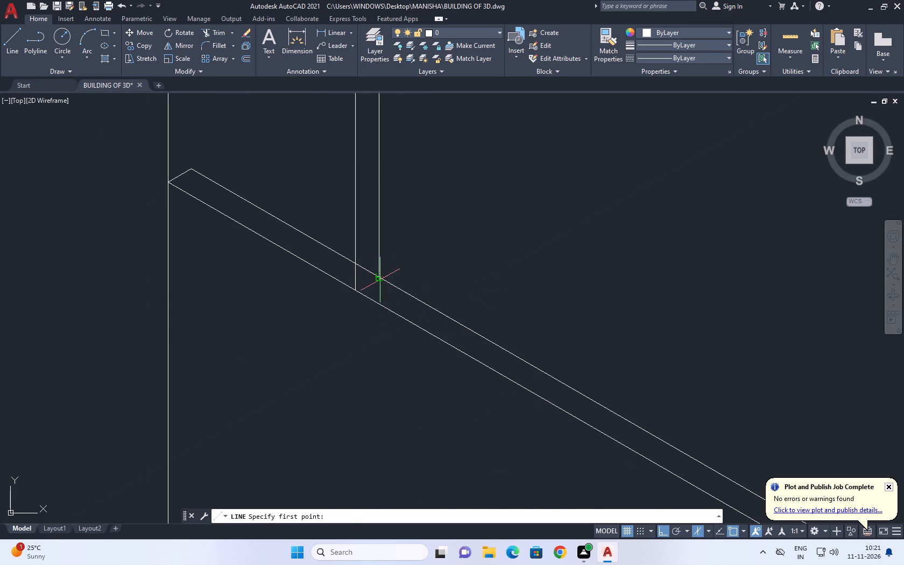
{"action": "left_click", "coordinate": [355, 291]}
{"action": "right_click", "coordinate": [446, 231]}
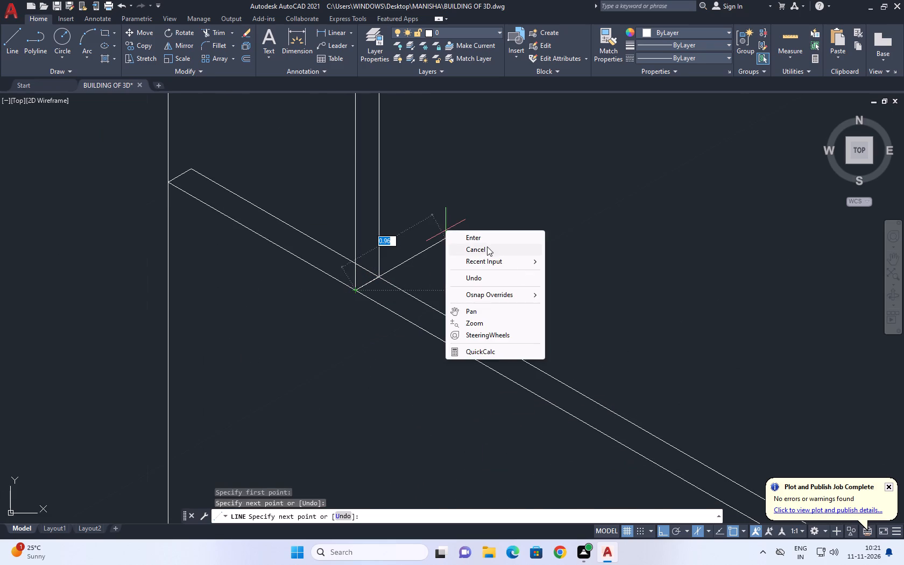
{"action": "left_click", "coordinate": [486, 245]}
Trim away the short wall's inner top edge and end thickness line hidden behind the upper section.
{"action": "middle_click_drag", "start_coordinate": [402, 184], "coordinate": [418, 264]}
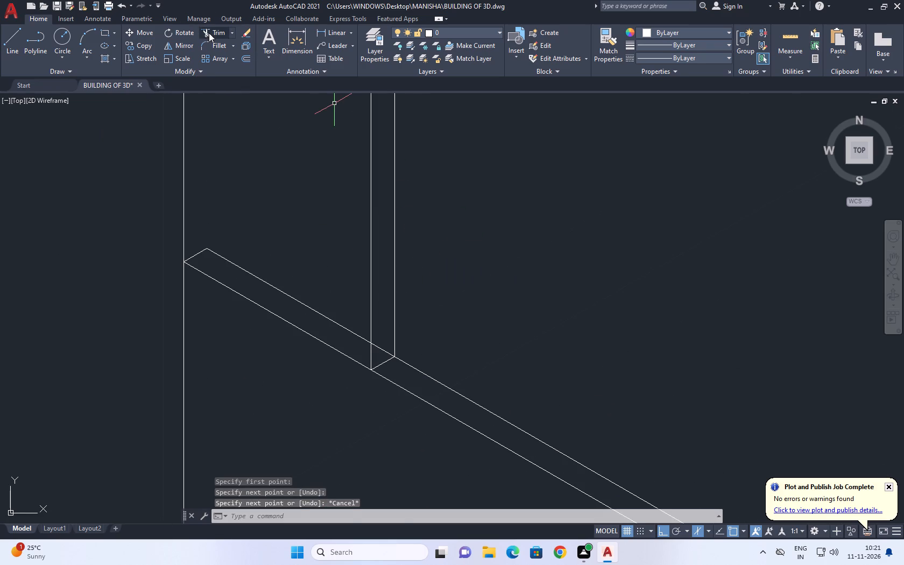
{"action": "left_click", "coordinate": [209, 33]}
{"action": "left_click", "coordinate": [276, 269]}
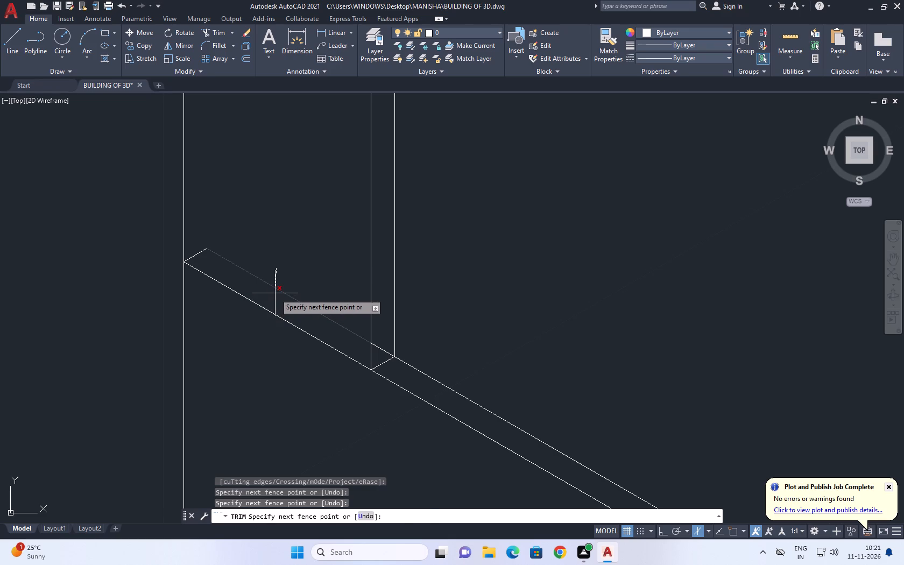
{"action": "left_click", "coordinate": [275, 293]}
{"action": "left_click", "coordinate": [203, 256]}
{"action": "left_click", "coordinate": [193, 246]}
{"action": "right_click", "coordinate": [244, 201]}
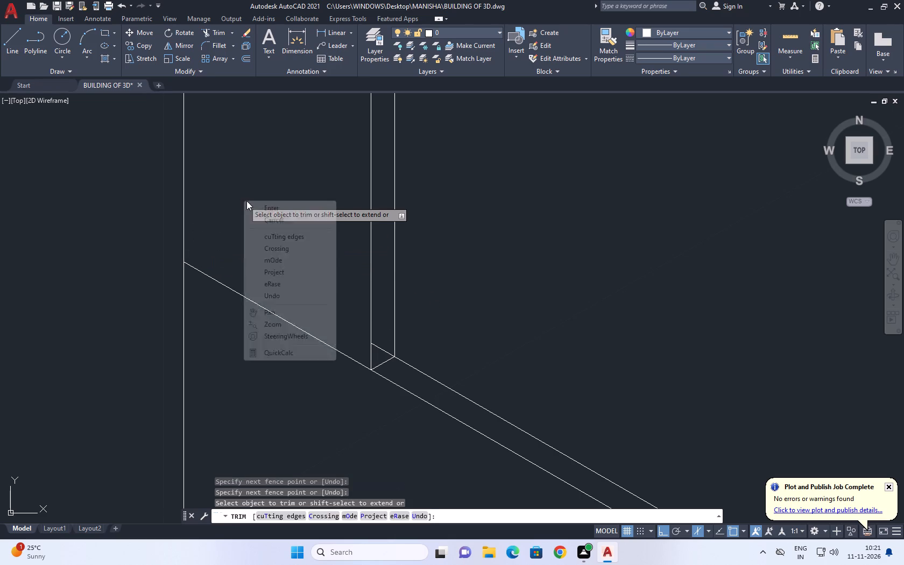
{"action": "left_click", "coordinate": [276, 222]}
Trim the leftover piece of the wall's inner top edge between the two verticals.
{"action": "scroll", "coordinate": [357, 320], "scroll_direction": "down", "scroll_amount": 3}
{"action": "right_click", "coordinate": [417, 241]}
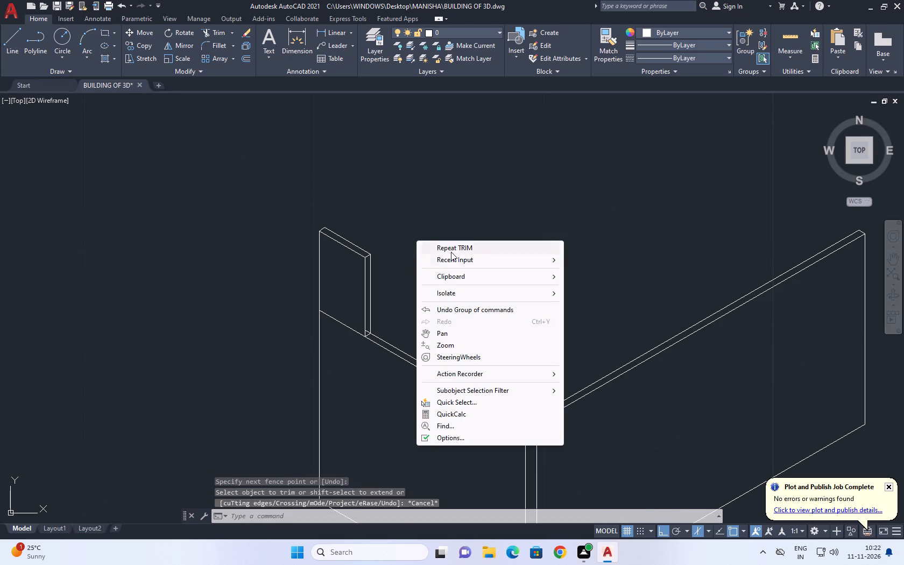
{"action": "left_click", "coordinate": [451, 252]}
{"action": "scroll", "coordinate": [375, 337], "scroll_direction": "up", "scroll_amount": 3}
{"action": "left_click", "coordinate": [355, 313]}
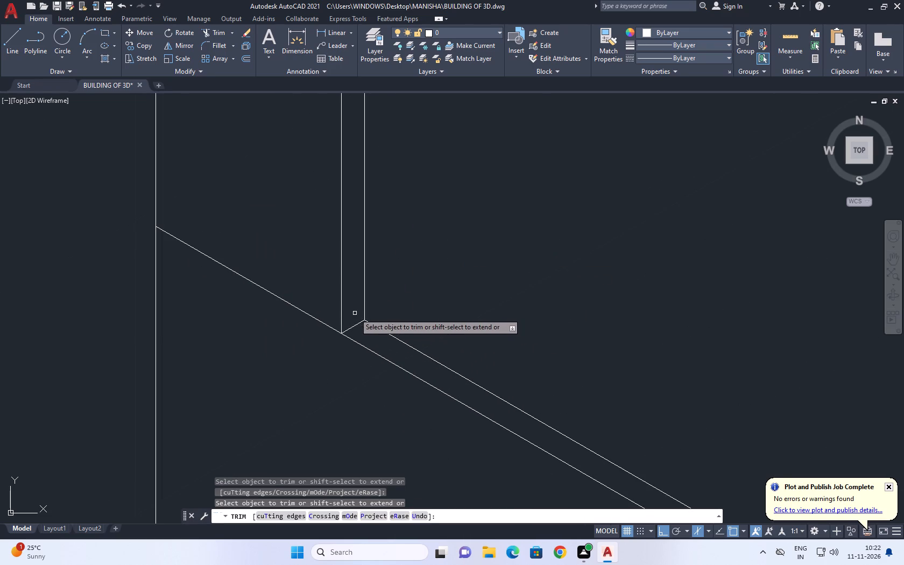
{"action": "right_click_drag", "start_coordinate": [474, 232], "coordinate": [469, 227]}
{"action": "left_click", "coordinate": [488, 244]}
Draw a long line from the upper section's inner top corner at its outer end, parallel to the long wall and running beyond it.
{"action": "scroll", "coordinate": [434, 260], "scroll_direction": "down", "scroll_amount": 4}
{"action": "middle_click_drag", "start_coordinate": [433, 242], "coordinate": [422, 262]}
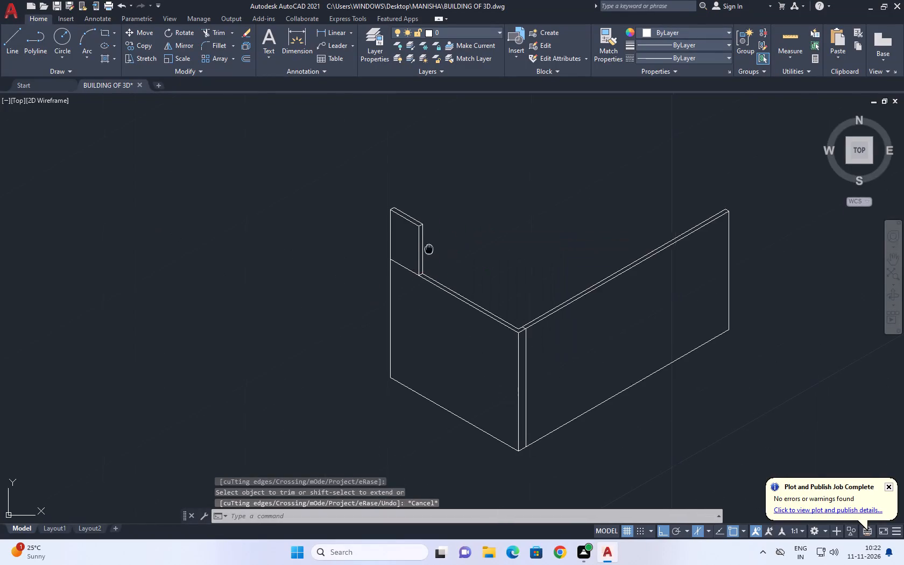
{"action": "middle_click_drag", "start_coordinate": [422, 262], "coordinate": [386, 312]}
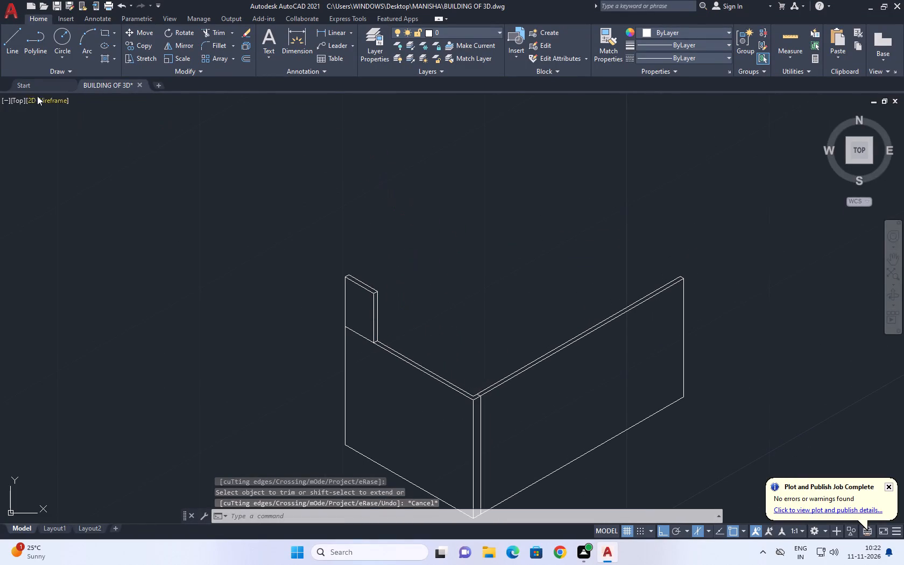
{"action": "left_click", "coordinate": [16, 46]}
{"action": "scroll", "coordinate": [356, 271], "scroll_direction": "up", "scroll_amount": 3}
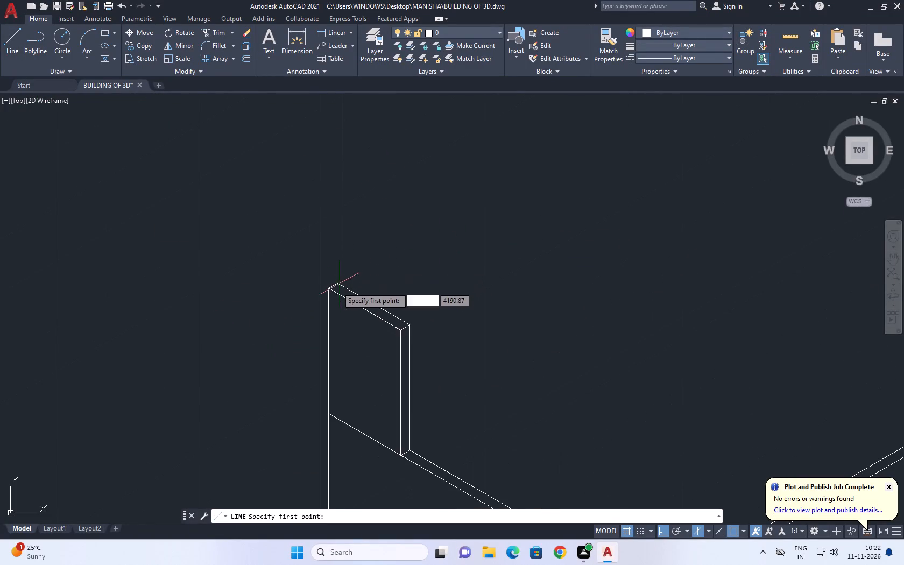
{"action": "left_click", "coordinate": [337, 281]}
{"action": "scroll", "coordinate": [404, 259], "scroll_direction": "down", "scroll_amount": 2}
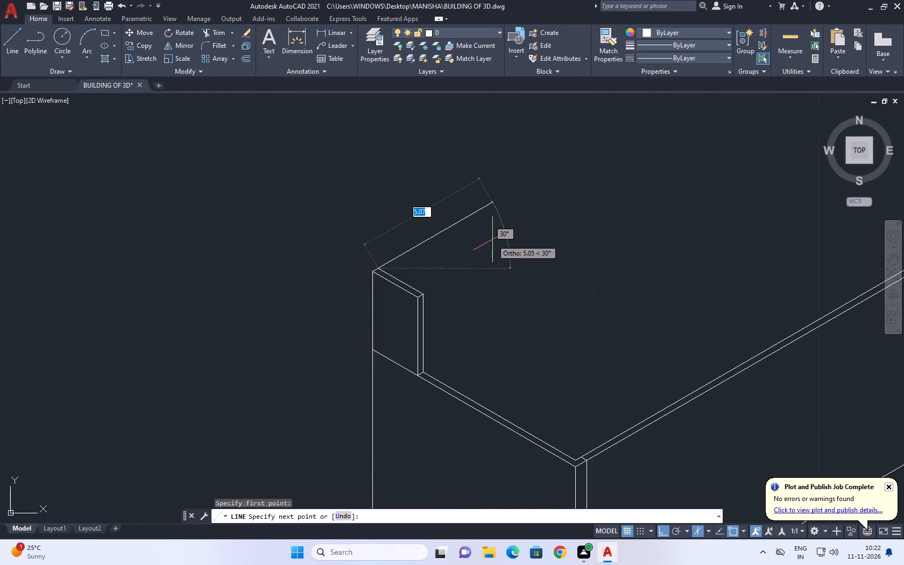
{"action": "middle_click_drag", "start_coordinate": [492, 246], "coordinate": [303, 343]}
{"action": "scroll", "coordinate": [538, 241], "scroll_direction": "down", "scroll_amount": 1}
{"action": "middle_click_drag", "start_coordinate": [538, 244], "coordinate": [544, 250]}
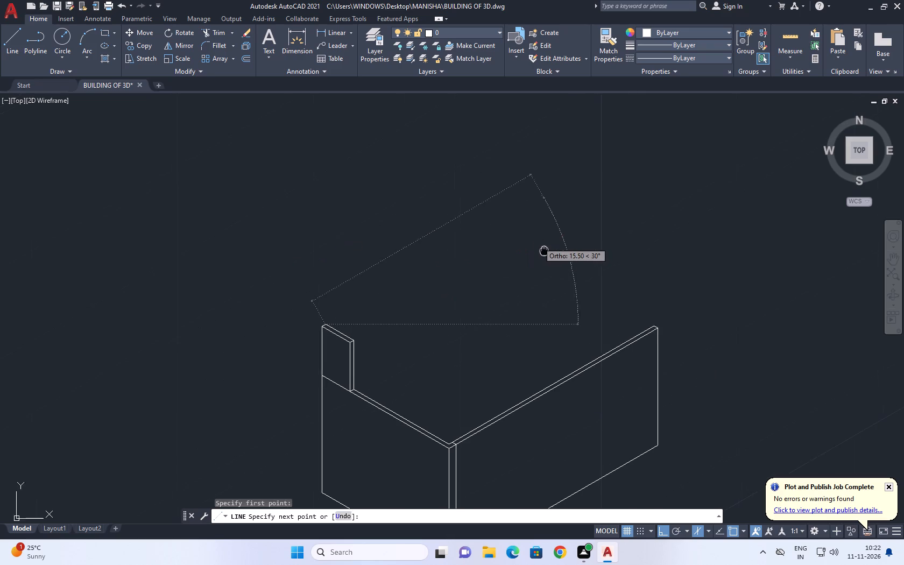
{"action": "middle_click_drag", "start_coordinate": [544, 250], "coordinate": [535, 294]}
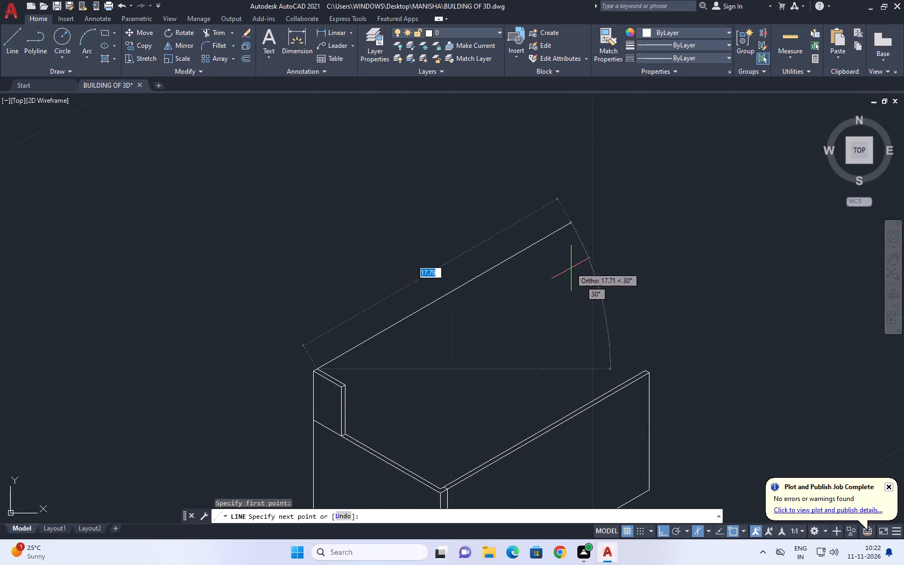
{"action": "left_click_drag", "start_coordinate": [611, 271], "coordinate": [606, 284]}
{"action": "right_click", "coordinate": [616, 242]}
{"action": "left_click_drag", "start_coordinate": [674, 257], "coordinate": [669, 231]}
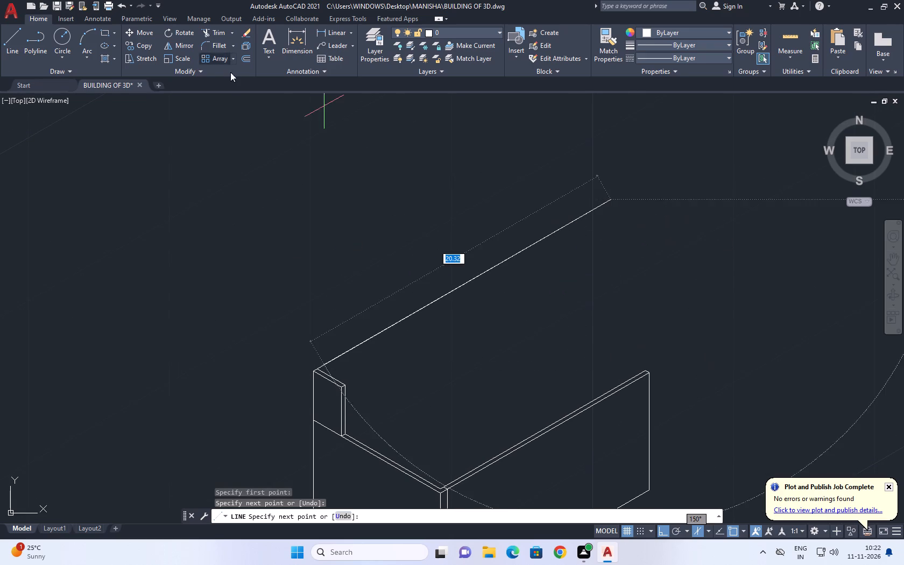
{"action": "right_click", "coordinate": [627, 167]}
{"action": "left_click", "coordinate": [679, 183]}
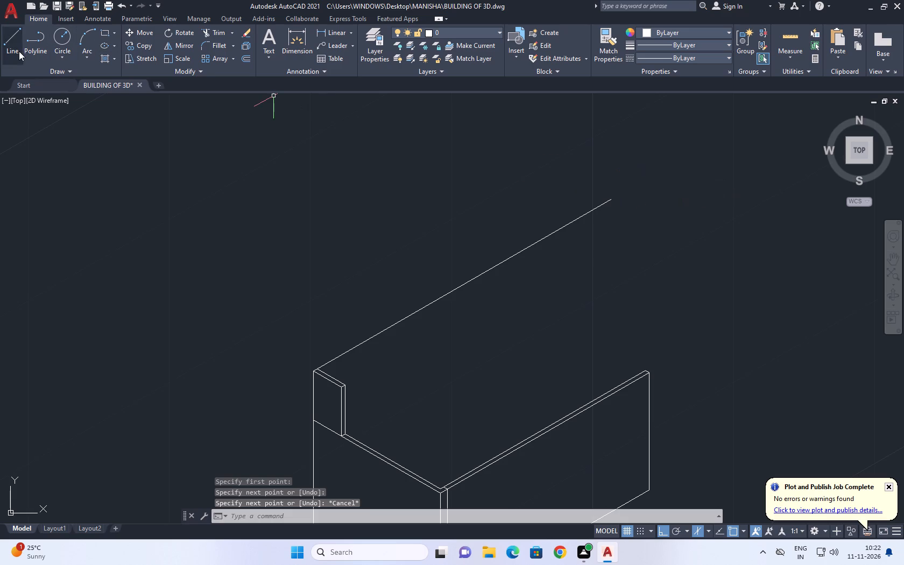
Draw a line from the inner top corner at the long wall's far end, parallel to the short wall, crossing the new back line.
{"action": "left_click", "coordinate": [18, 51]}
{"action": "scroll", "coordinate": [640, 371], "scroll_direction": "up", "scroll_amount": 1}
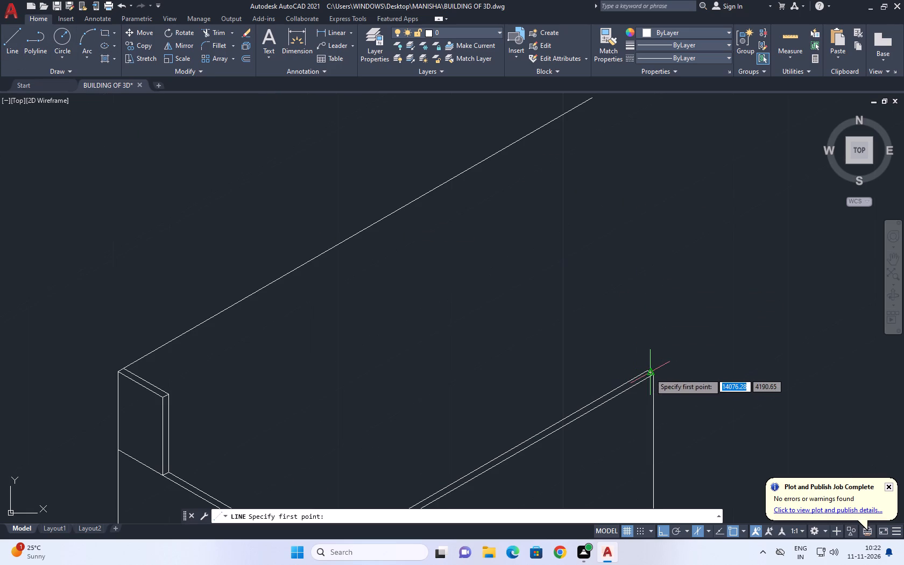
{"action": "left_click", "coordinate": [643, 371]}
{"action": "scroll", "coordinate": [538, 322], "scroll_direction": "down", "scroll_amount": 2}
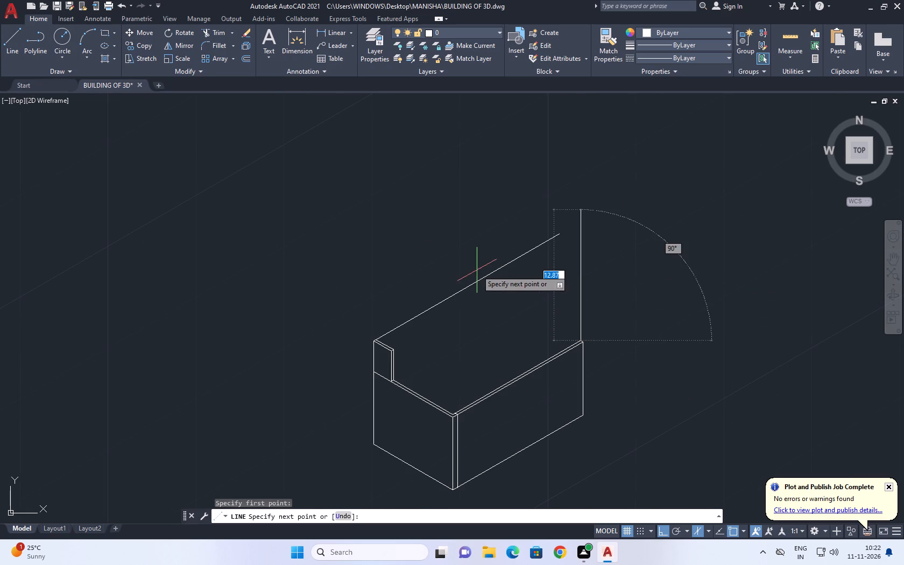
{"action": "key", "text": "F5"}
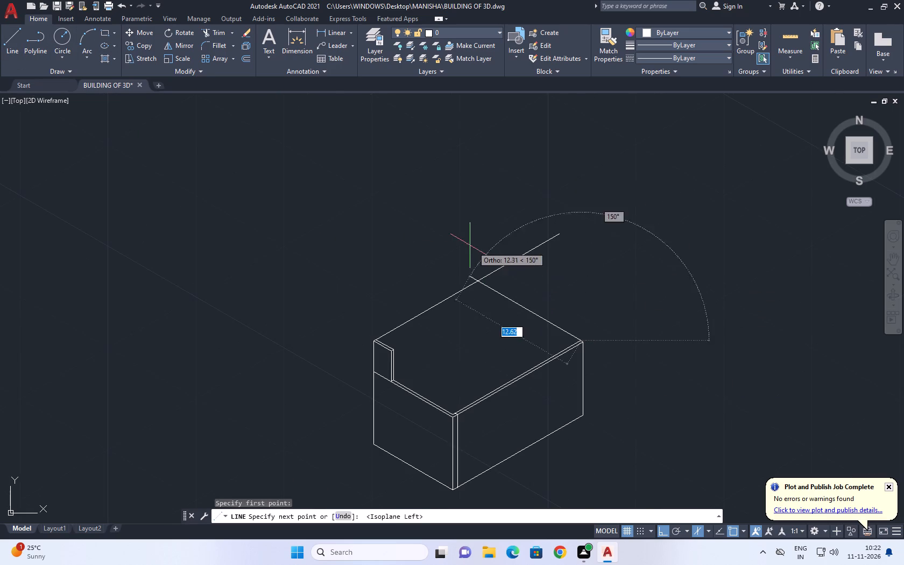
{"action": "left_click", "coordinate": [464, 236]}
{"action": "key", "text": "space"}
Trim both overhanging ends where the two new top edges cross at the building's back corner.
{"action": "type", "text": "TR"}
{"action": "key", "text": "space"}
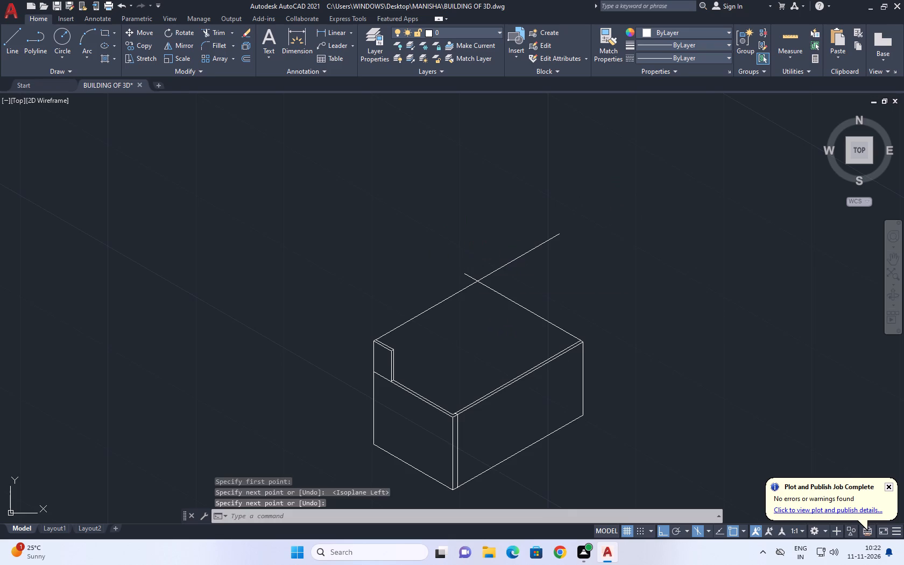
{"action": "scroll", "coordinate": [467, 267], "scroll_direction": "up", "scroll_amount": 2}
{"action": "left_click", "coordinate": [457, 298]}
{"action": "left_click", "coordinate": [569, 291]}
{"action": "key", "text": "space"}
{"action": "scroll", "coordinate": [540, 270], "scroll_direction": "down", "scroll_amount": 3}
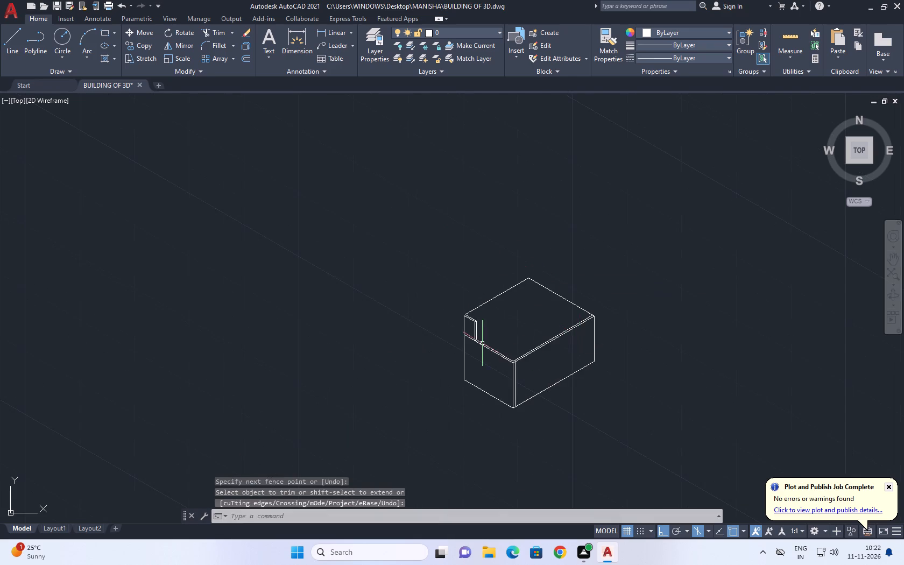
Copy the top edge parallel to the long wall 0.25 inward to give that back wall its thickness.
{"action": "middle_click_drag", "start_coordinate": [481, 343], "coordinate": [571, 353]}
{"action": "middle_click_drag", "start_coordinate": [607, 324], "coordinate": [496, 331]}
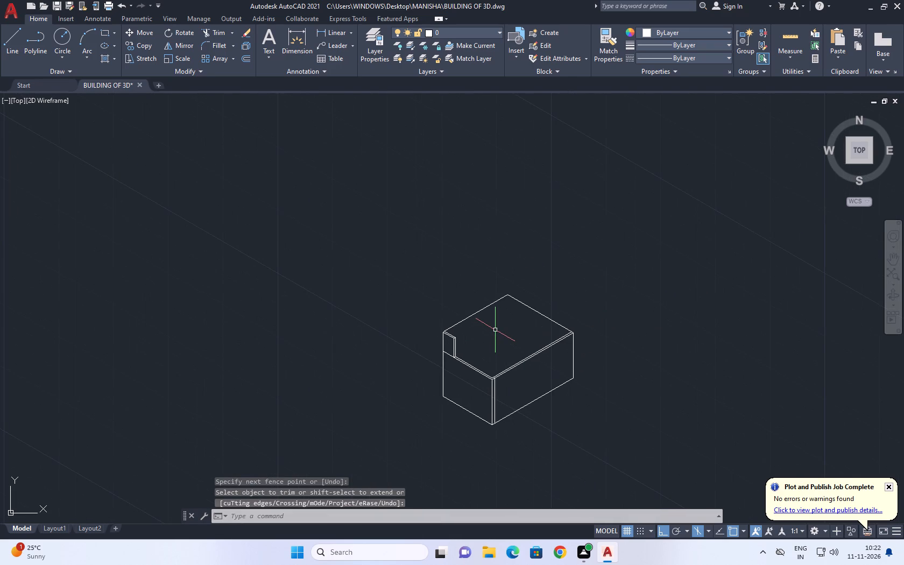
{"action": "scroll", "coordinate": [495, 329], "scroll_direction": "up", "scroll_amount": 1}
{"action": "scroll", "coordinate": [427, 330], "scroll_direction": "up", "scroll_amount": 3}
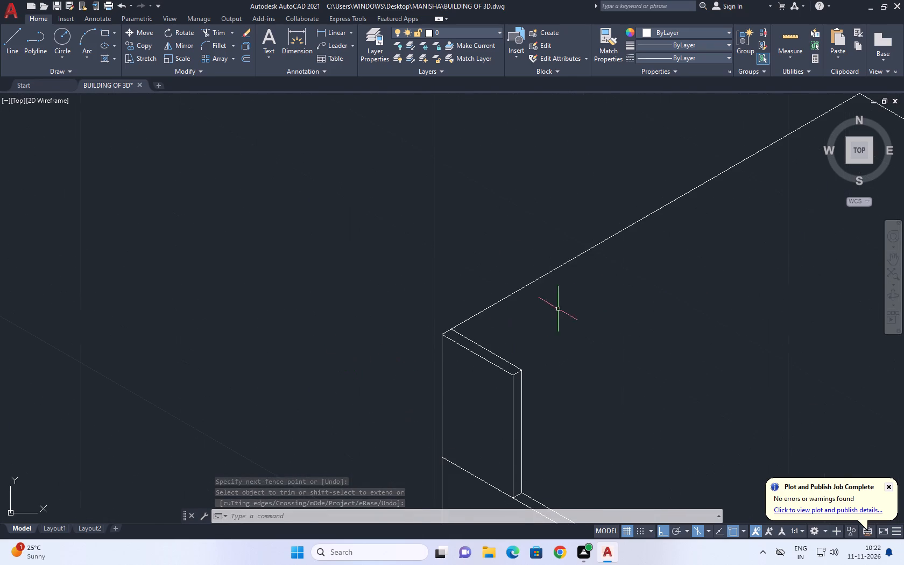
{"action": "left_click_drag", "start_coordinate": [581, 308], "coordinate": [552, 285]}
{"action": "left_click", "coordinate": [498, 248]}
{"action": "scroll", "coordinate": [496, 251], "scroll_direction": "down", "scroll_amount": 2}
{"action": "middle_click_drag", "start_coordinate": [585, 269], "coordinate": [521, 278]}
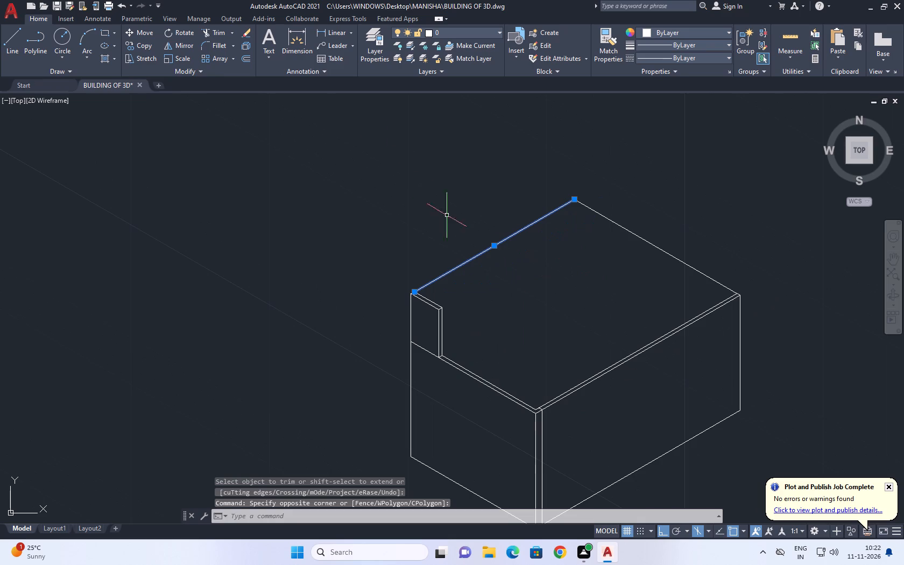
{"action": "left_click", "coordinate": [140, 47]}
{"action": "scroll", "coordinate": [411, 293], "scroll_direction": "up", "scroll_amount": 2}
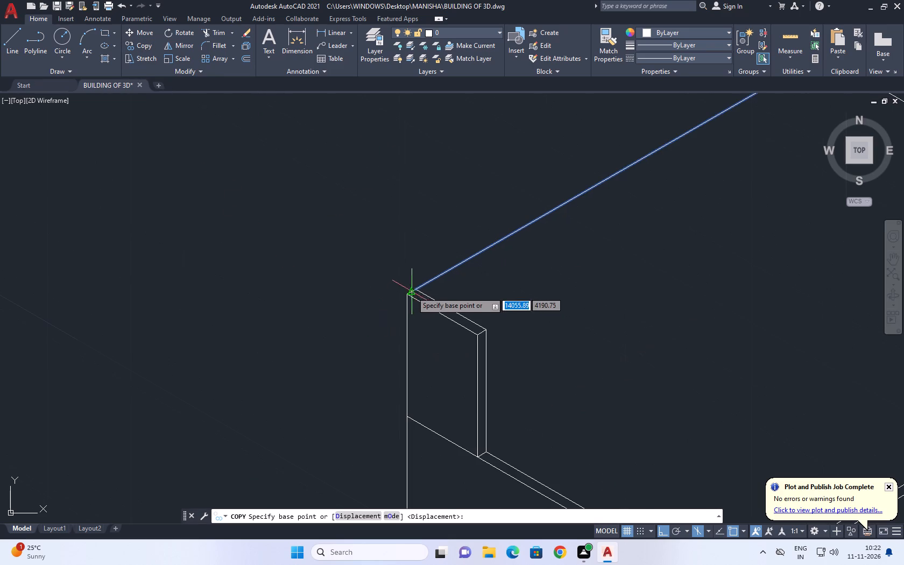
{"action": "left_click", "coordinate": [418, 290]}
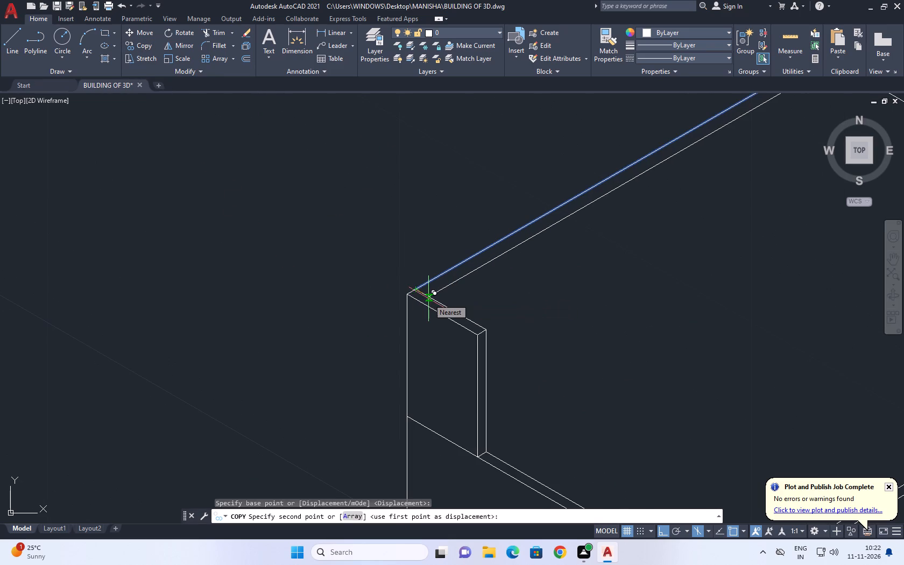
{"action": "key", "text": "0"}
{"action": "key", "text": "period"}
{"action": "type", "text": "25"}
{"action": "key", "text": "Return"}
{"action": "scroll", "coordinate": [443, 272], "scroll_direction": "down", "scroll_amount": 2}
{"action": "key", "text": "space"}
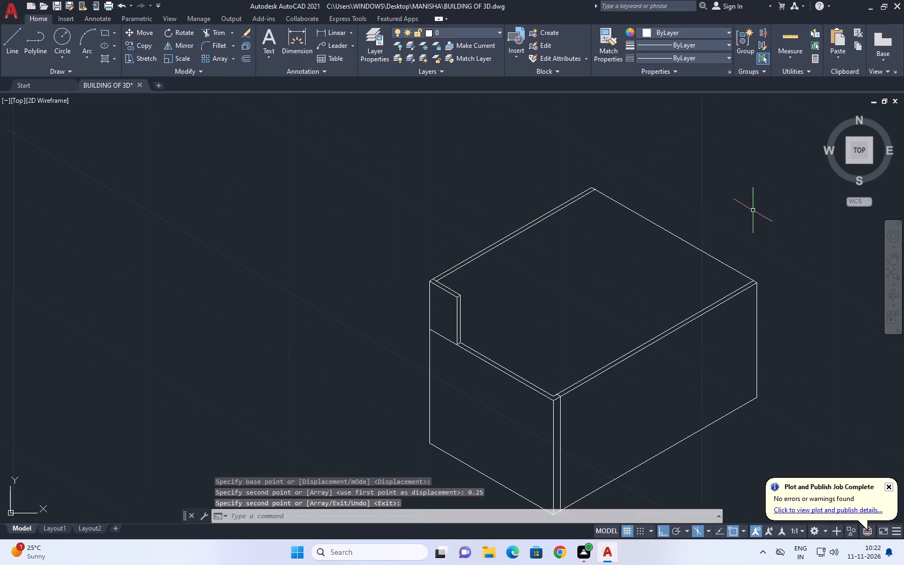
Copy the far top edge parallel to the short wall 0.25 inward along the long wall's direction.
{"action": "left_click_drag", "start_coordinate": [715, 207], "coordinate": [708, 212]}
{"action": "left_click", "coordinate": [640, 253]}
{"action": "middle_click_drag", "start_coordinate": [675, 204], "coordinate": [617, 327]}
{"action": "key", "text": "c"}
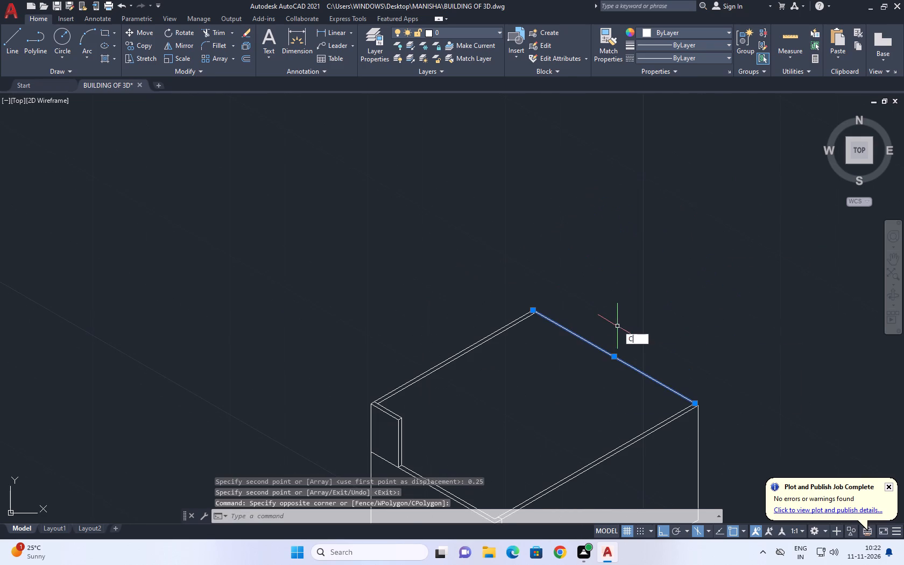
{"action": "key", "text": "o"}
{"action": "key", "text": "space"}
{"action": "left_click", "coordinate": [617, 315]}
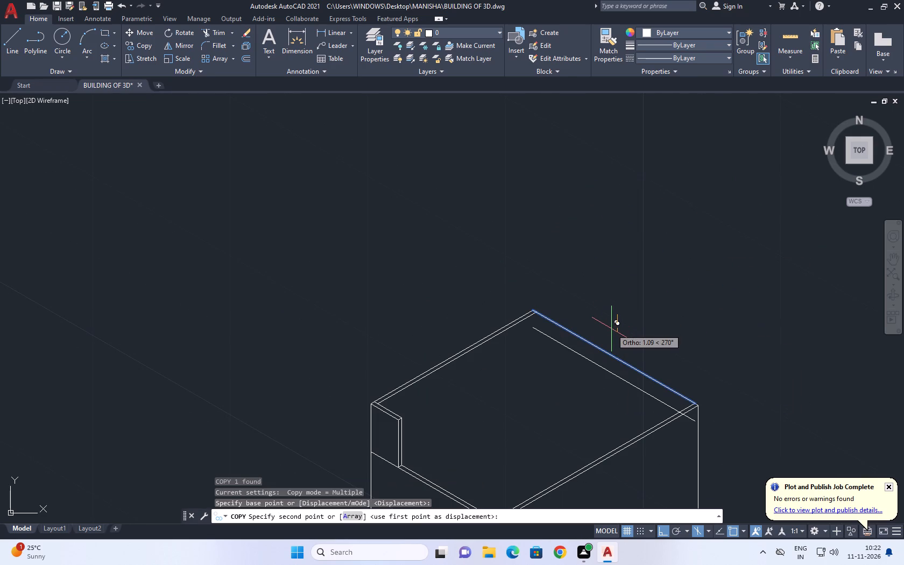
{"action": "key", "text": "F5"}
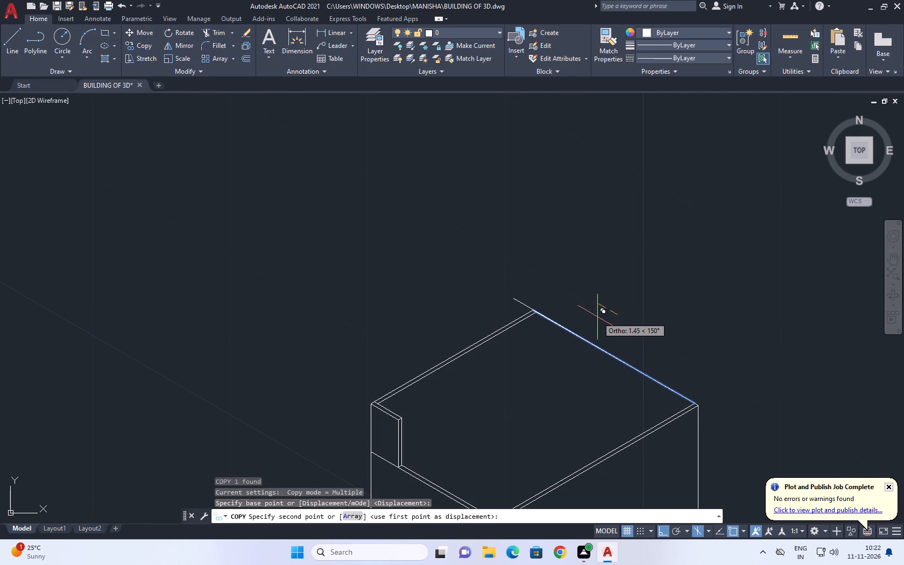
{"action": "type", "text": "0.25"}
{"action": "key", "text": "Return"}
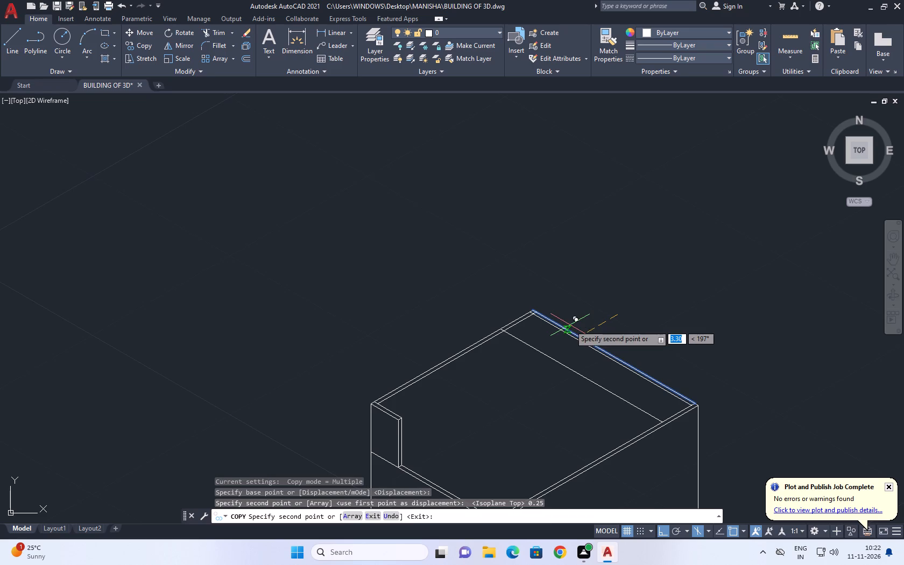
{"action": "key", "text": "space"}
Trim the inner top edges' overlapping ends at the back corner so they meet in a clean corner.
{"action": "key", "text": "t"}
{"action": "type", "text": "R"}
{"action": "key", "text": "space"}
{"action": "scroll", "coordinate": [502, 314], "scroll_direction": "up", "scroll_amount": 3}
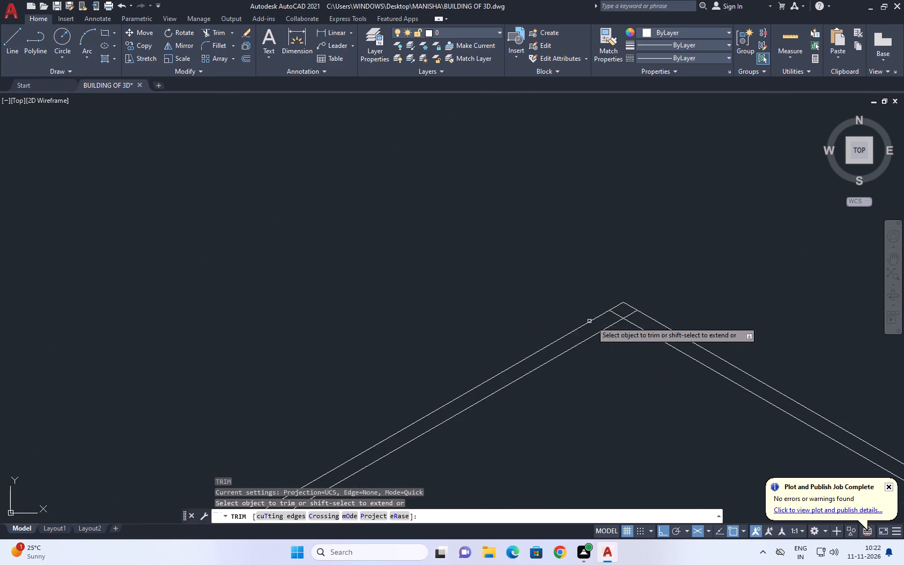
{"action": "scroll", "coordinate": [608, 316], "scroll_direction": "up", "scroll_amount": 3}
{"action": "left_click", "coordinate": [668, 305]}
{"action": "left_click", "coordinate": [607, 310]}
{"action": "left_click_drag", "start_coordinate": [616, 297], "coordinate": [624, 296]}
{"action": "scroll", "coordinate": [590, 282], "scroll_direction": "down", "scroll_amount": 2}
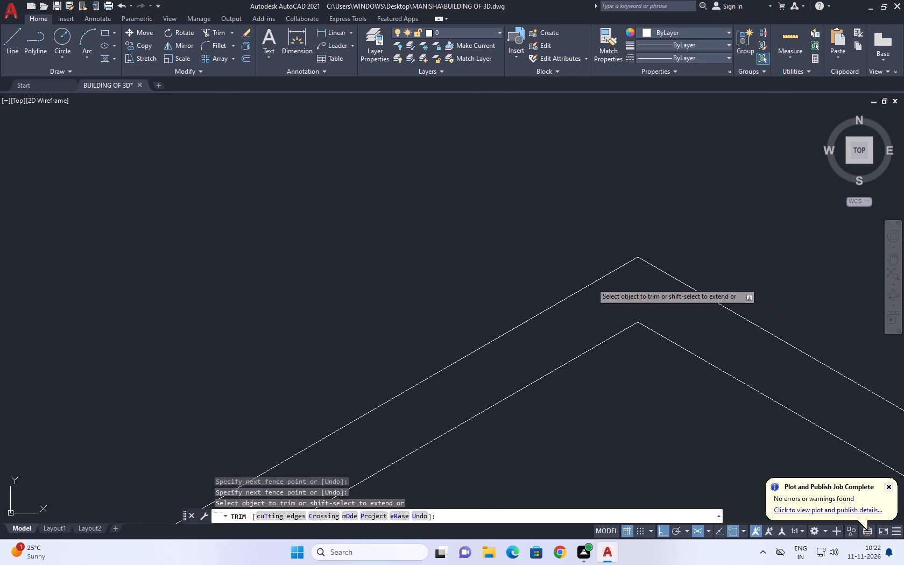
Trim the end of the long wall's inner top edge where it crosses the far wall's thickness.
{"action": "scroll", "coordinate": [589, 282], "scroll_direction": "down", "scroll_amount": 2}
{"action": "middle_click_drag", "start_coordinate": [726, 373], "coordinate": [180, 210]}
{"action": "scroll", "coordinate": [446, 364], "scroll_direction": "up", "scroll_amount": 4}
{"action": "left_click", "coordinate": [439, 329]}
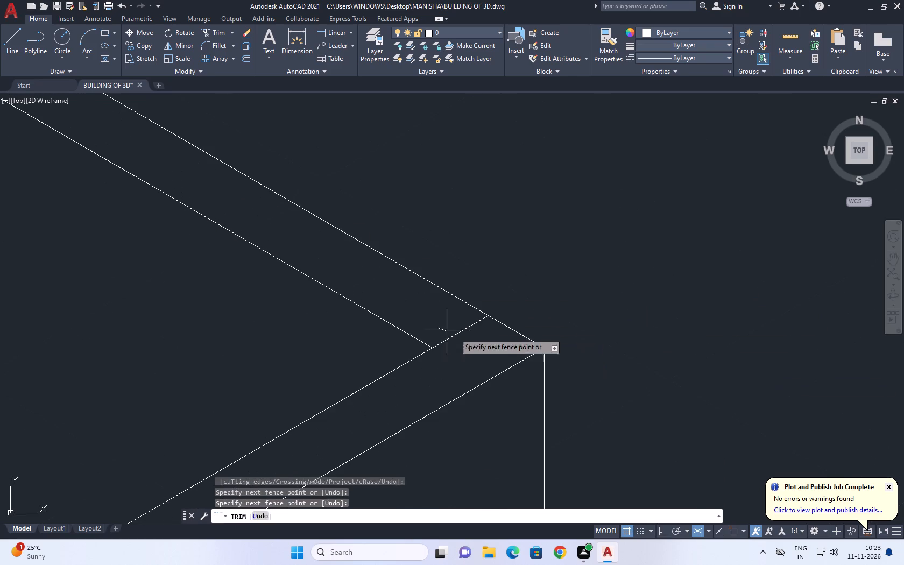
{"action": "left_click", "coordinate": [477, 337]}
Trim the end of the upper section's inner top edge where it crosses the back wall's thickness.
{"action": "scroll", "coordinate": [514, 335], "scroll_direction": "down", "scroll_amount": 10}
{"action": "scroll", "coordinate": [442, 346], "scroll_direction": "up", "scroll_amount": 1}
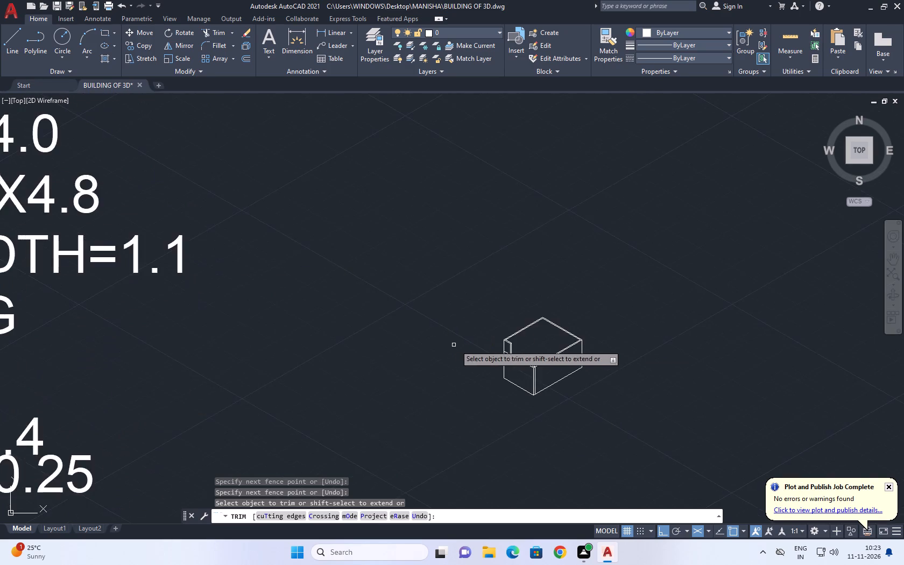
{"action": "scroll", "coordinate": [469, 346], "scroll_direction": "up", "scroll_amount": 4}
{"action": "scroll", "coordinate": [551, 312], "scroll_direction": "up", "scroll_amount": 4}
{"action": "left_click", "coordinate": [575, 309]}
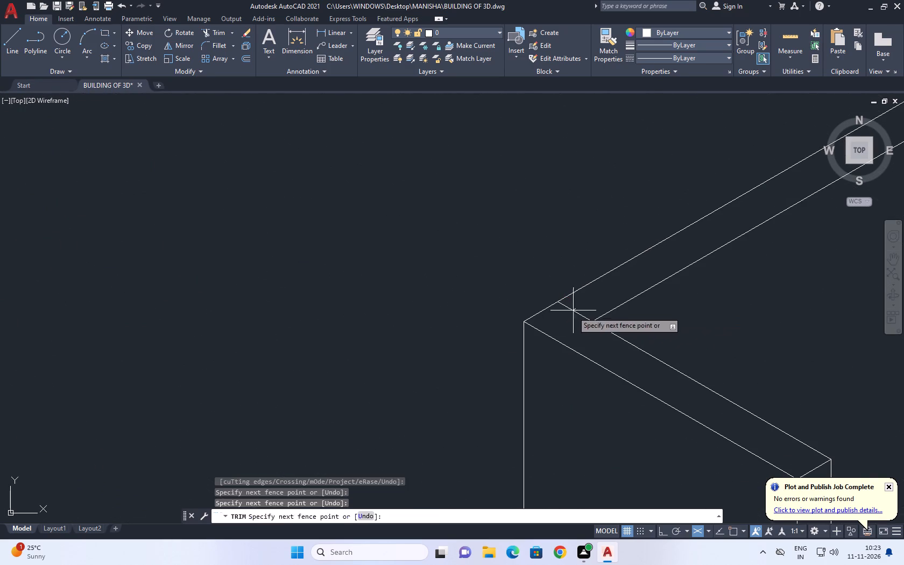
{"action": "left_click", "coordinate": [567, 319]}
{"action": "scroll", "coordinate": [518, 312], "scroll_direction": "down", "scroll_amount": 5}
{"action": "key", "text": "space"}
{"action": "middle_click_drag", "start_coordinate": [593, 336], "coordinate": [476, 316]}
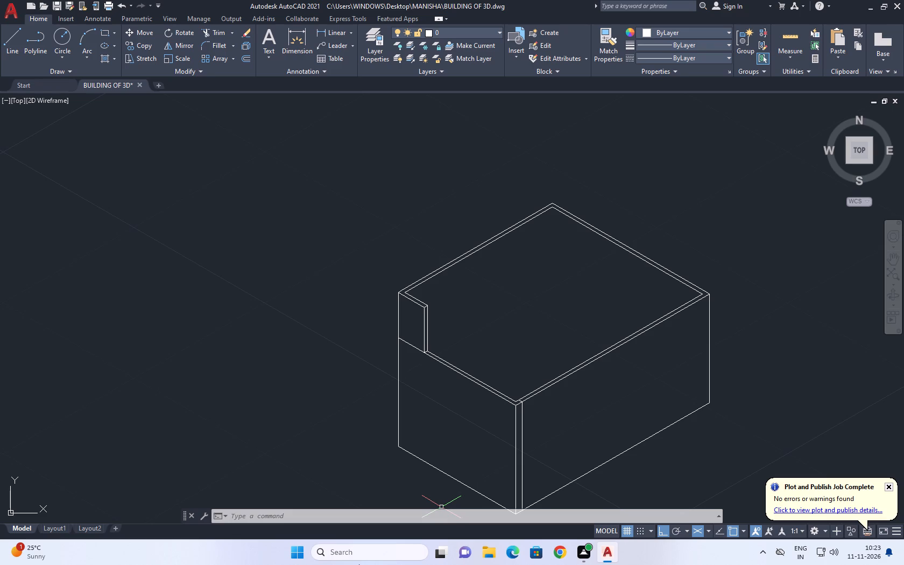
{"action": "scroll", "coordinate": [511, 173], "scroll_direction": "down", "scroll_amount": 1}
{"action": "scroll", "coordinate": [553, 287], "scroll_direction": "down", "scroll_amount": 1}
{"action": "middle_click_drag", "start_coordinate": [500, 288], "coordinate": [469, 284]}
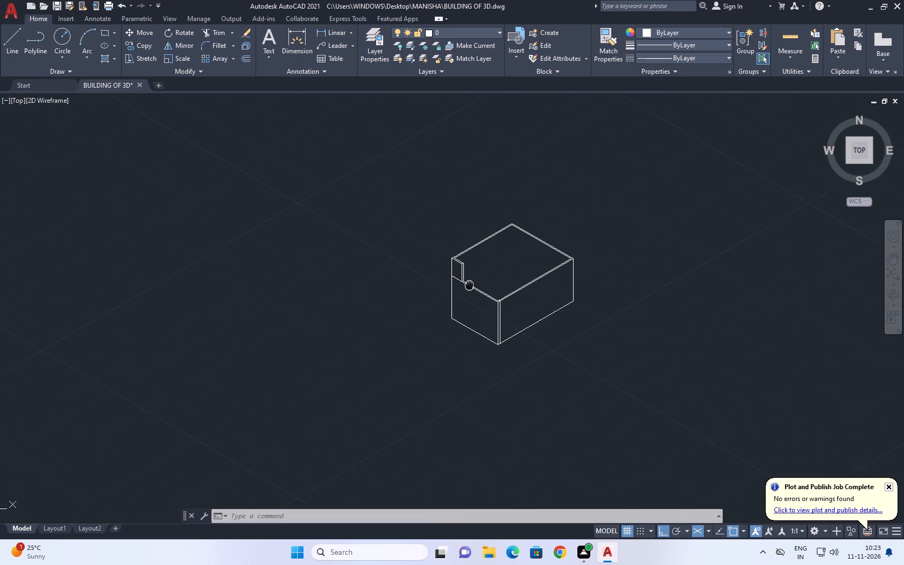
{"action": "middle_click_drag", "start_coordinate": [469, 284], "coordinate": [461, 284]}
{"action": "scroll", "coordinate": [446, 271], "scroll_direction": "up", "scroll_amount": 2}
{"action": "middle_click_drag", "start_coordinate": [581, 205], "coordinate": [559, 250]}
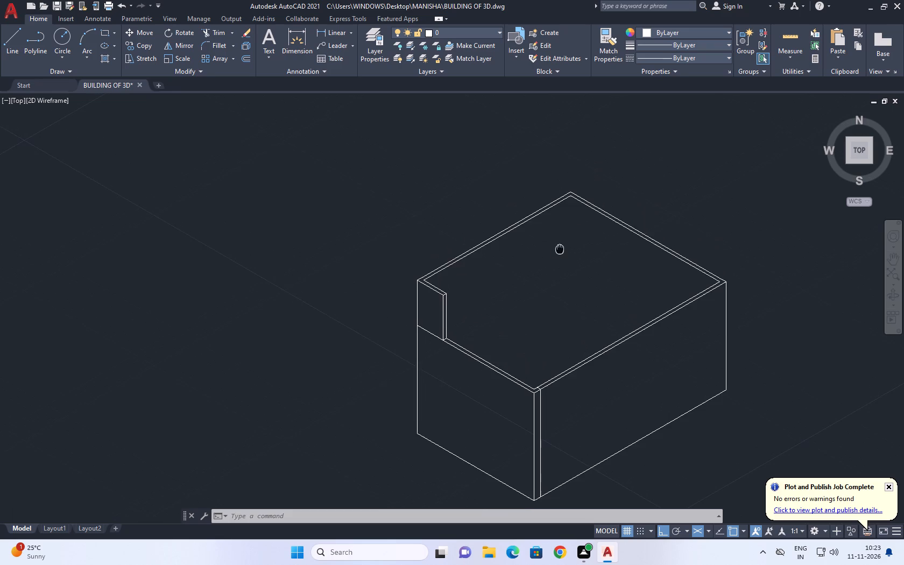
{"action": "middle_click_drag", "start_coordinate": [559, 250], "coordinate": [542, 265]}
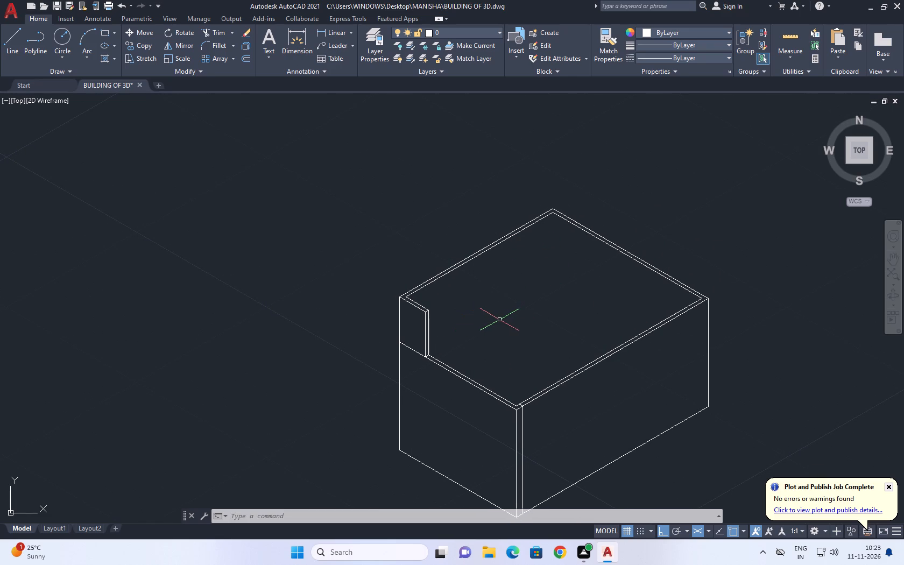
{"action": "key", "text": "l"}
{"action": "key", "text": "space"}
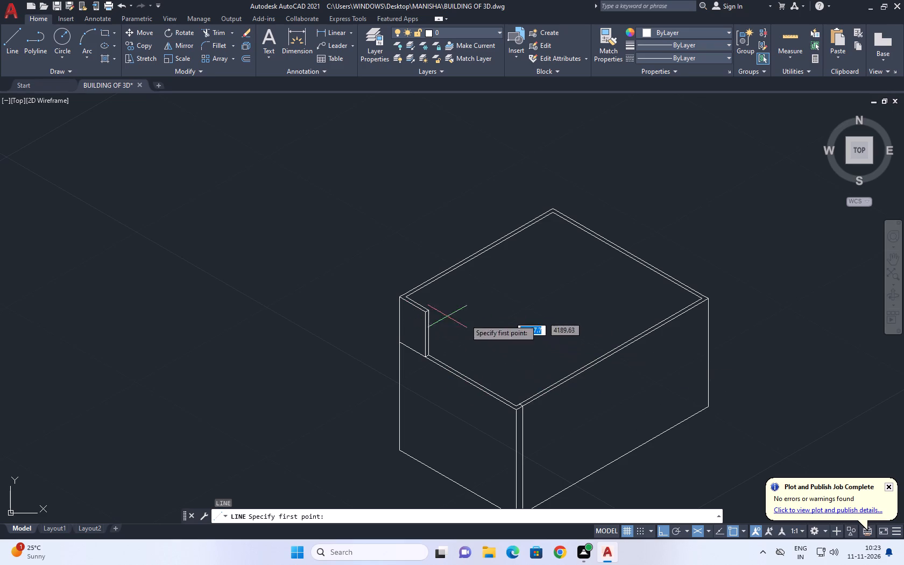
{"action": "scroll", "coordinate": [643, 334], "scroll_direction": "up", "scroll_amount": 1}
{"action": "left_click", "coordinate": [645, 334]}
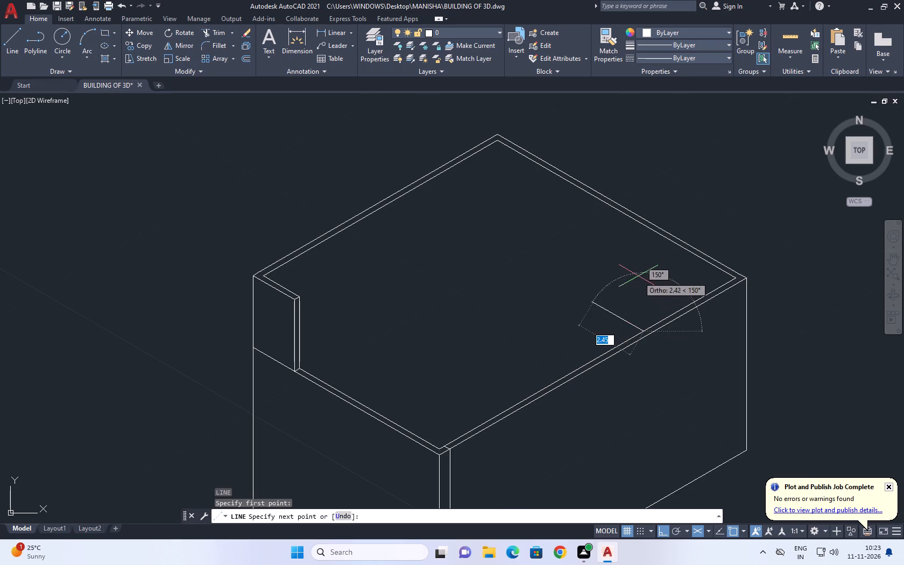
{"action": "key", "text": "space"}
Draw a closed upright outline 2 long and 3 high on the long wall's inner top edge, starting at its far inner corner.
{"action": "key", "text": "space"}
{"action": "scroll", "coordinate": [723, 286], "scroll_direction": "up", "scroll_amount": 1}
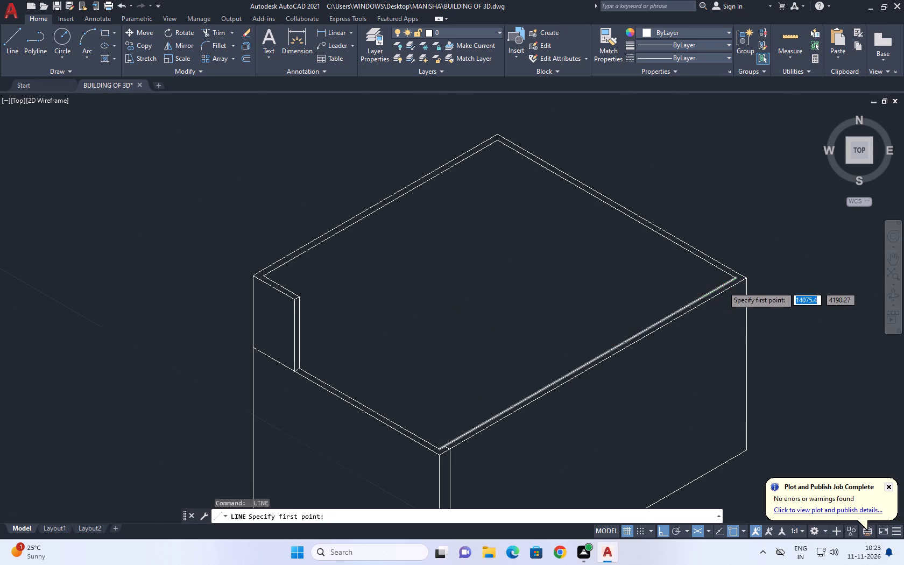
{"action": "scroll", "coordinate": [723, 286], "scroll_direction": "up", "scroll_amount": 1}
{"action": "left_click", "coordinate": [750, 264]}
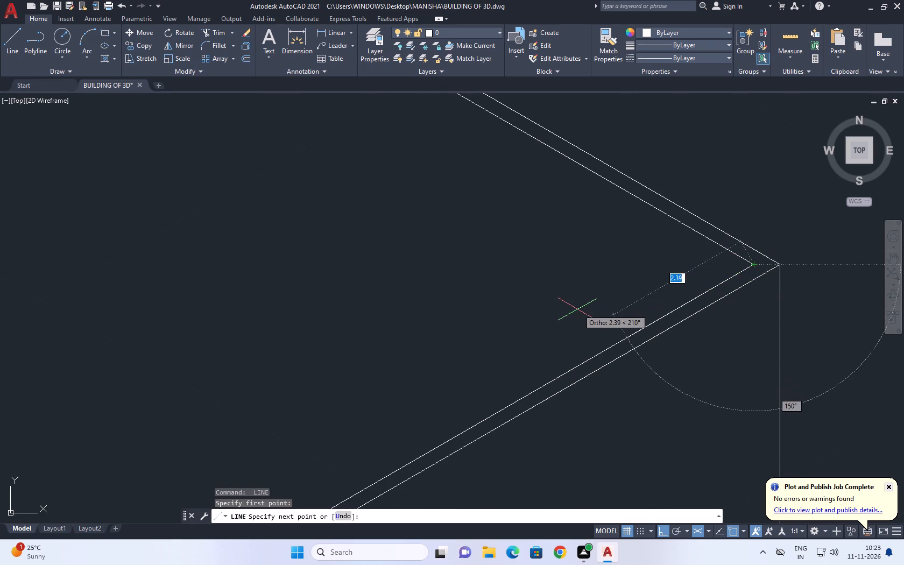
{"action": "key", "text": "2"}
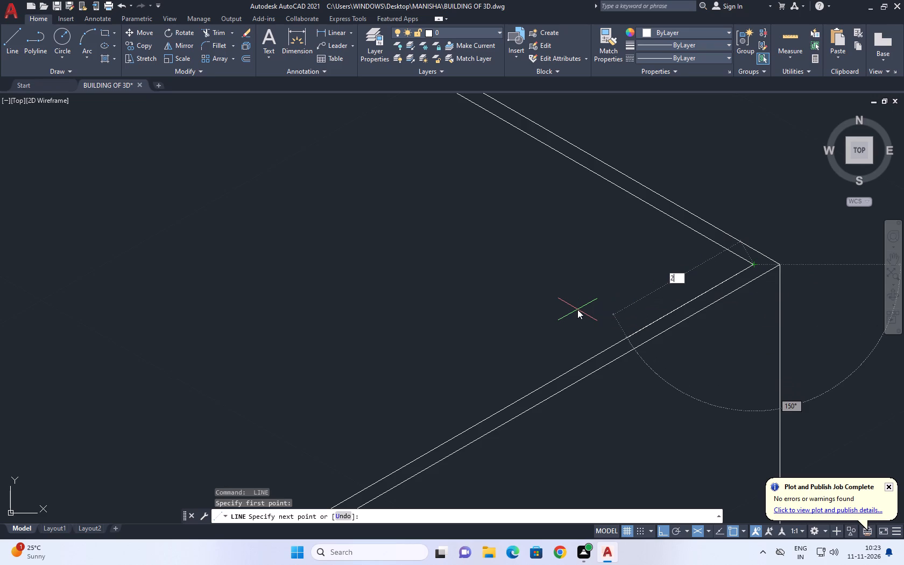
{"action": "key", "text": "Return"}
{"action": "key", "text": "F5"}
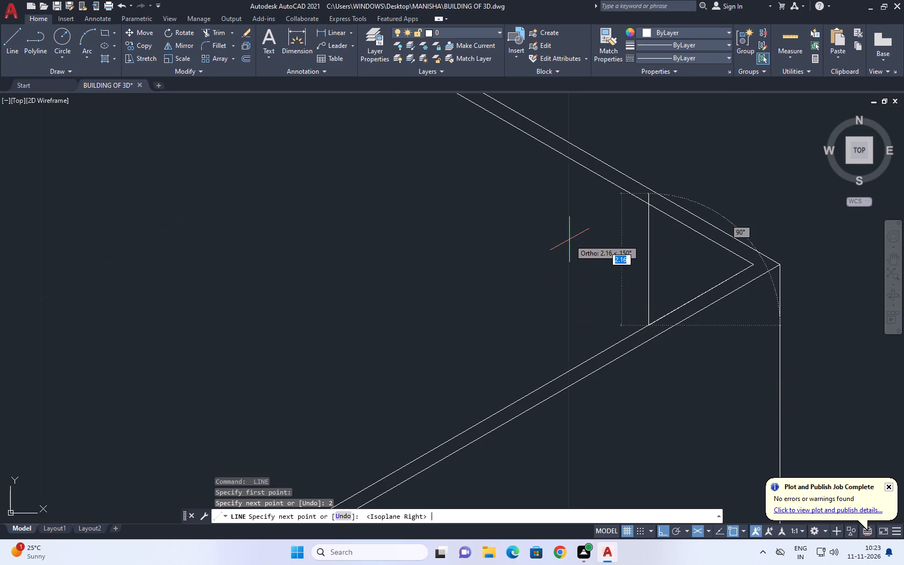
{"action": "key", "text": "3"}
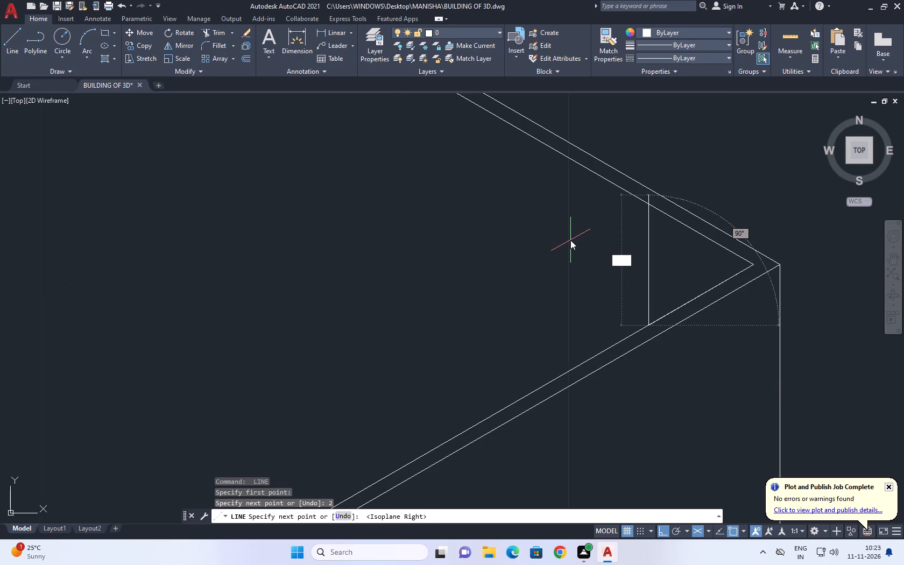
{"action": "key", "text": "Return"}
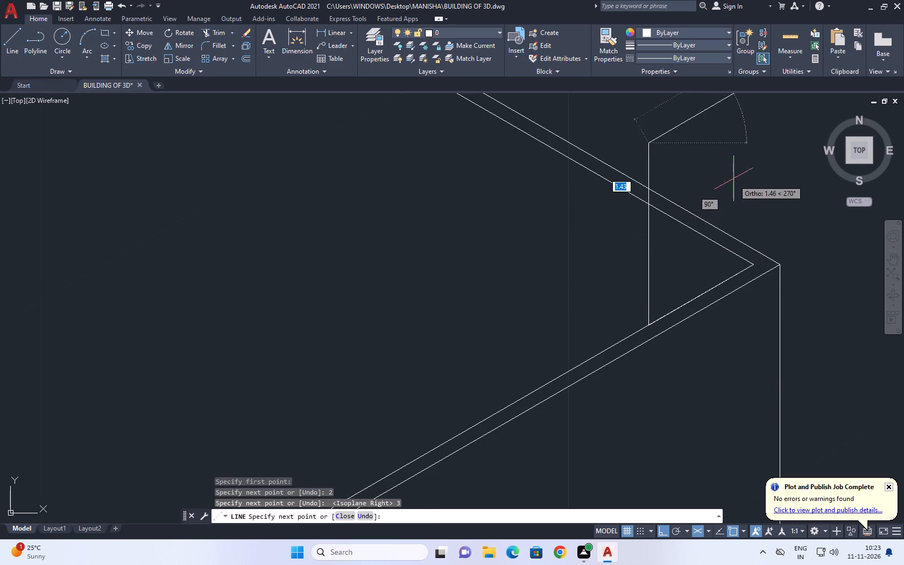
{"action": "middle_click_drag", "start_coordinate": [733, 176], "coordinate": [688, 265]}
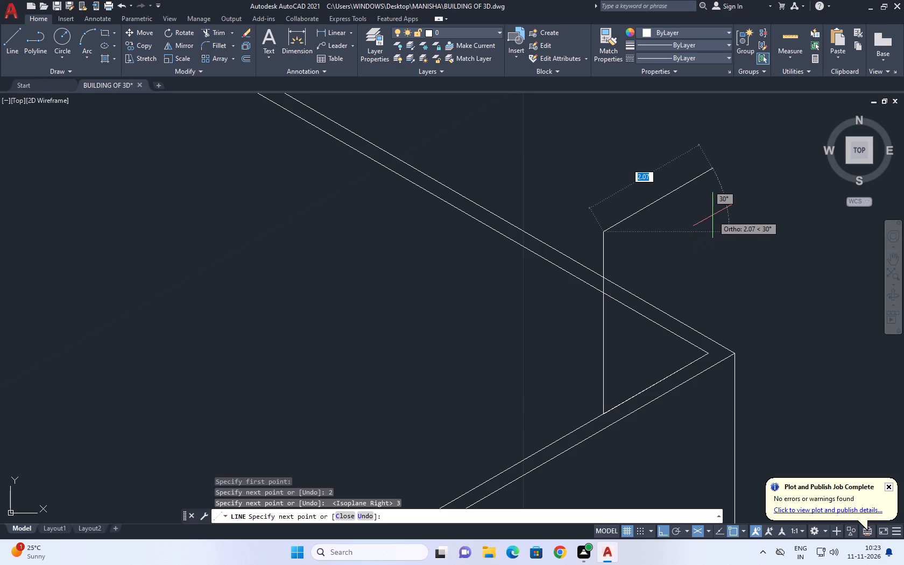
{"action": "key", "text": "2"}
{"action": "key", "text": "Return"}
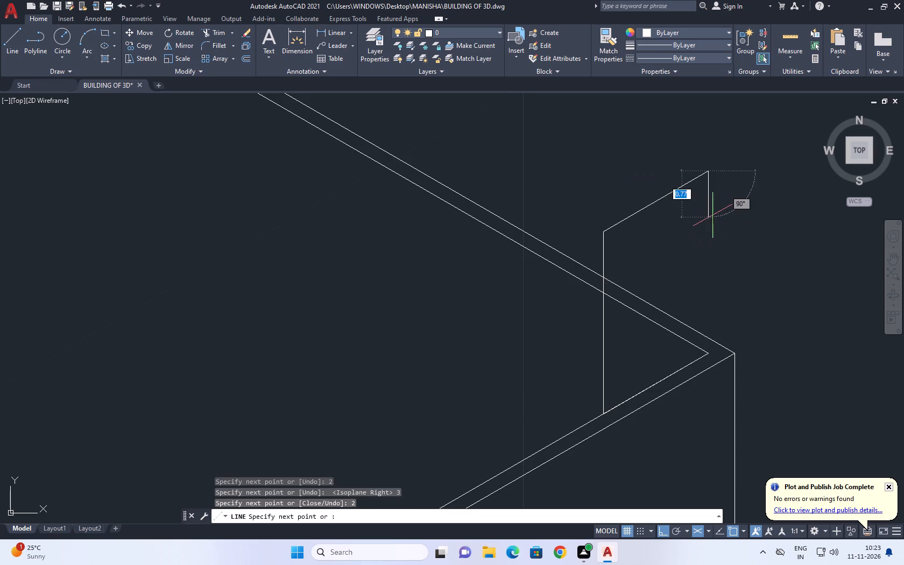
{"action": "scroll", "coordinate": [700, 358], "scroll_direction": "up", "scroll_amount": 1}
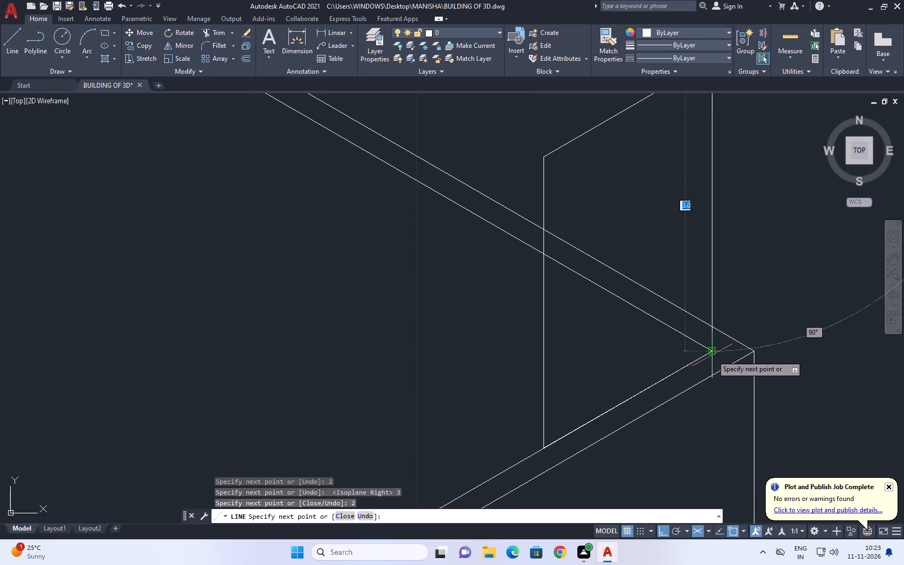
{"action": "left_click", "coordinate": [715, 351]}
{"action": "key", "text": "space"}
{"action": "scroll", "coordinate": [665, 295], "scroll_direction": "down", "scroll_amount": 2}
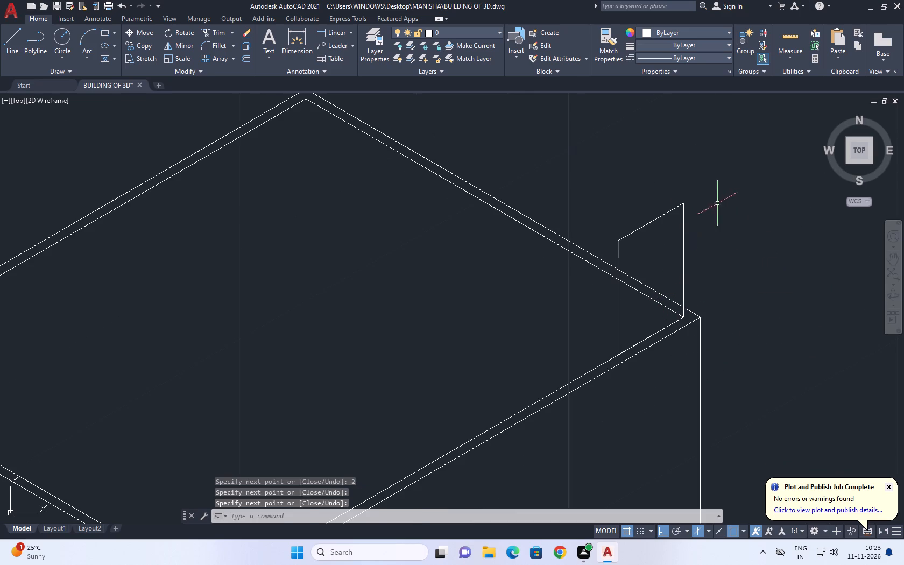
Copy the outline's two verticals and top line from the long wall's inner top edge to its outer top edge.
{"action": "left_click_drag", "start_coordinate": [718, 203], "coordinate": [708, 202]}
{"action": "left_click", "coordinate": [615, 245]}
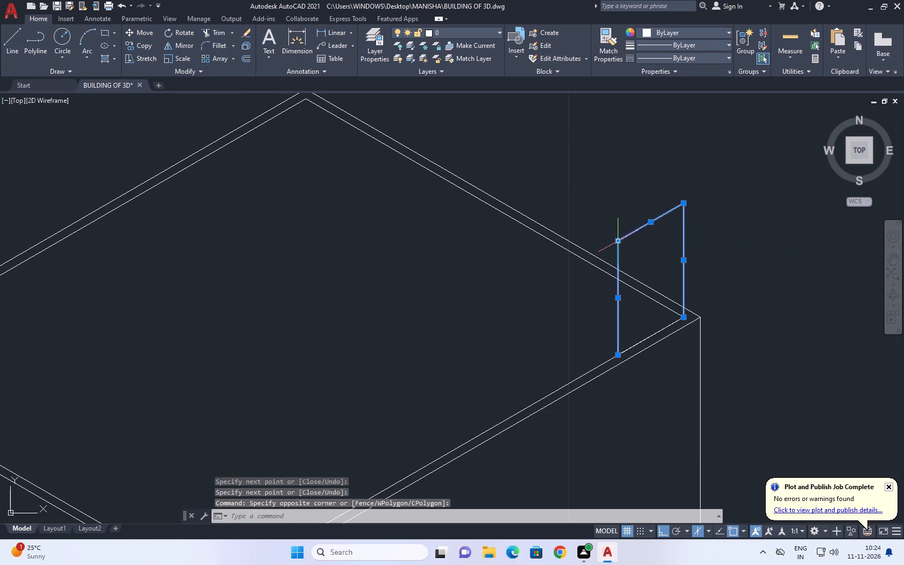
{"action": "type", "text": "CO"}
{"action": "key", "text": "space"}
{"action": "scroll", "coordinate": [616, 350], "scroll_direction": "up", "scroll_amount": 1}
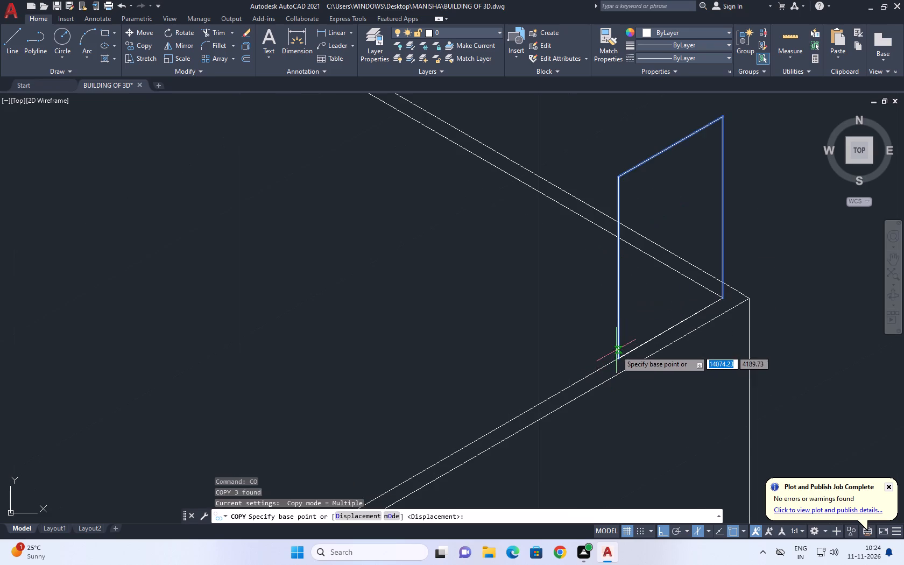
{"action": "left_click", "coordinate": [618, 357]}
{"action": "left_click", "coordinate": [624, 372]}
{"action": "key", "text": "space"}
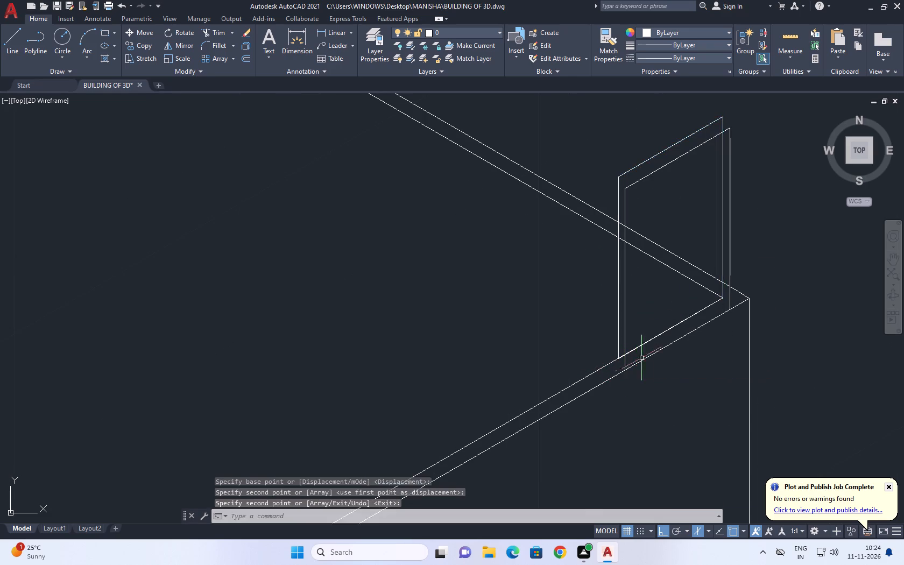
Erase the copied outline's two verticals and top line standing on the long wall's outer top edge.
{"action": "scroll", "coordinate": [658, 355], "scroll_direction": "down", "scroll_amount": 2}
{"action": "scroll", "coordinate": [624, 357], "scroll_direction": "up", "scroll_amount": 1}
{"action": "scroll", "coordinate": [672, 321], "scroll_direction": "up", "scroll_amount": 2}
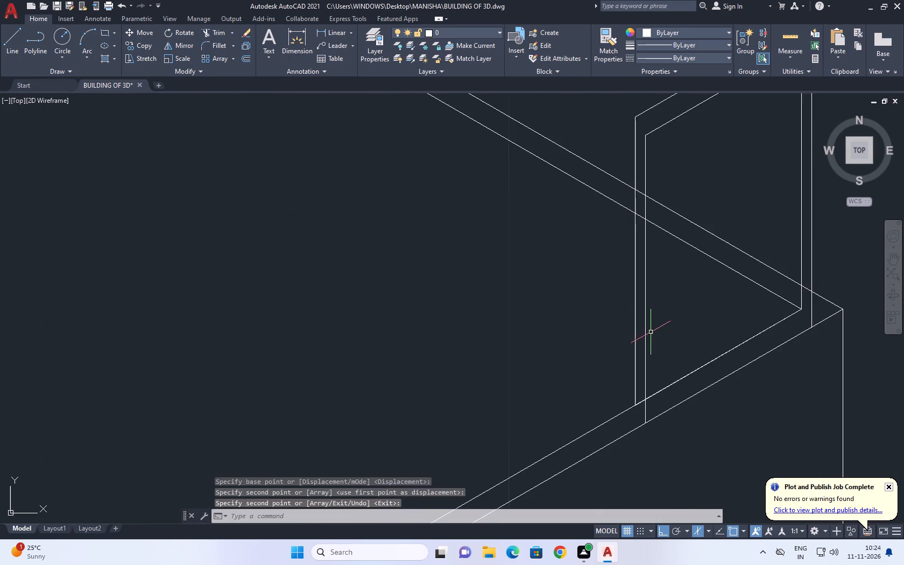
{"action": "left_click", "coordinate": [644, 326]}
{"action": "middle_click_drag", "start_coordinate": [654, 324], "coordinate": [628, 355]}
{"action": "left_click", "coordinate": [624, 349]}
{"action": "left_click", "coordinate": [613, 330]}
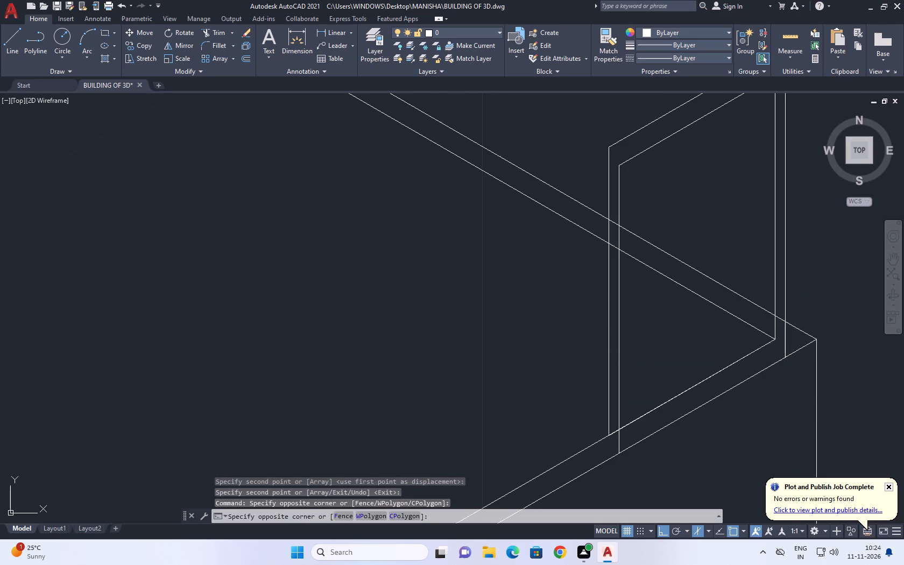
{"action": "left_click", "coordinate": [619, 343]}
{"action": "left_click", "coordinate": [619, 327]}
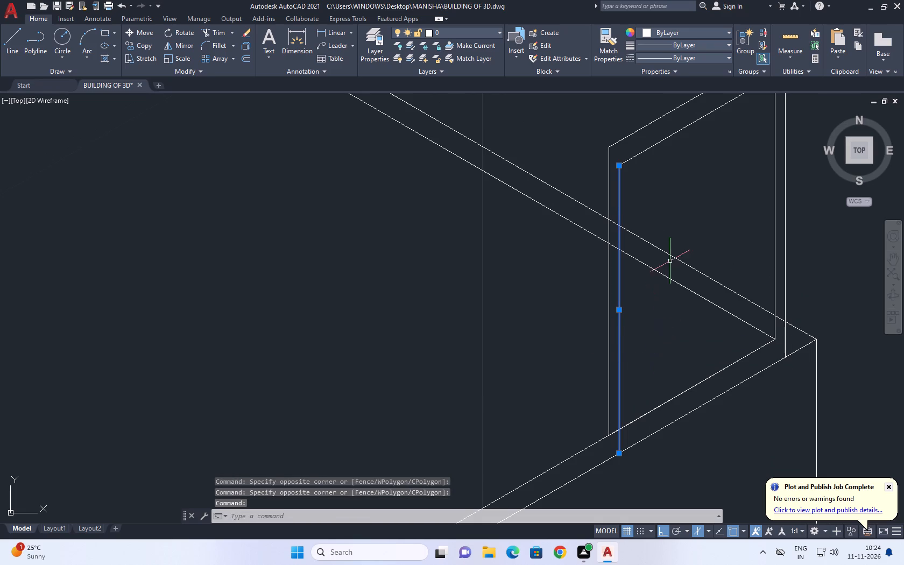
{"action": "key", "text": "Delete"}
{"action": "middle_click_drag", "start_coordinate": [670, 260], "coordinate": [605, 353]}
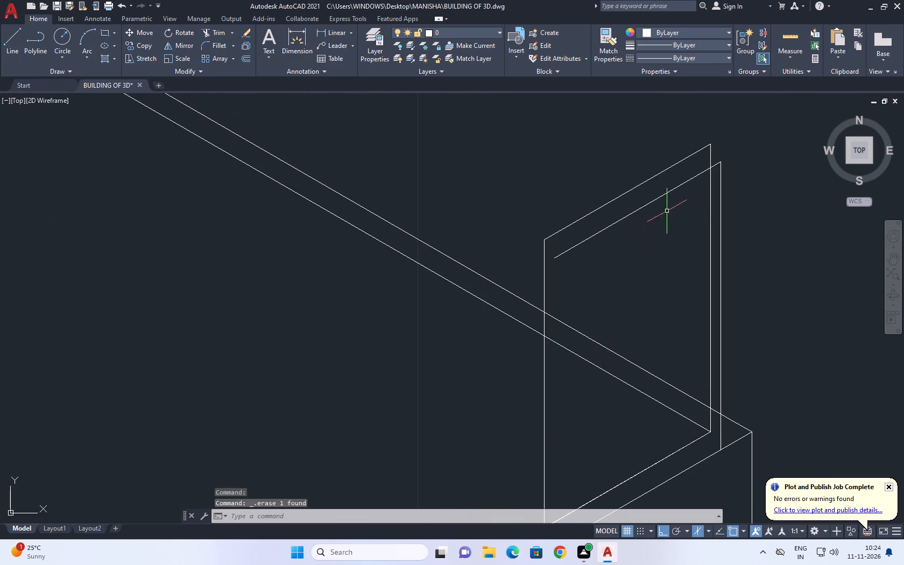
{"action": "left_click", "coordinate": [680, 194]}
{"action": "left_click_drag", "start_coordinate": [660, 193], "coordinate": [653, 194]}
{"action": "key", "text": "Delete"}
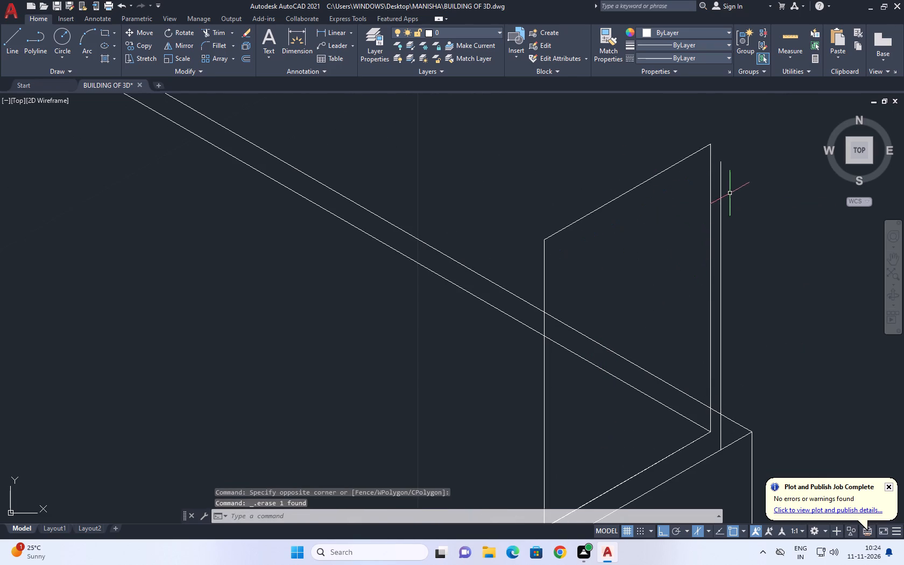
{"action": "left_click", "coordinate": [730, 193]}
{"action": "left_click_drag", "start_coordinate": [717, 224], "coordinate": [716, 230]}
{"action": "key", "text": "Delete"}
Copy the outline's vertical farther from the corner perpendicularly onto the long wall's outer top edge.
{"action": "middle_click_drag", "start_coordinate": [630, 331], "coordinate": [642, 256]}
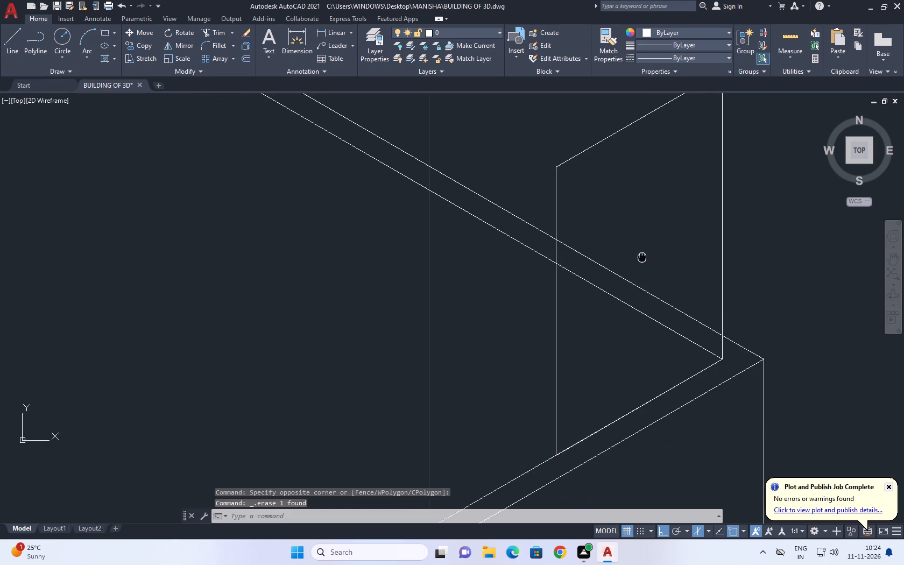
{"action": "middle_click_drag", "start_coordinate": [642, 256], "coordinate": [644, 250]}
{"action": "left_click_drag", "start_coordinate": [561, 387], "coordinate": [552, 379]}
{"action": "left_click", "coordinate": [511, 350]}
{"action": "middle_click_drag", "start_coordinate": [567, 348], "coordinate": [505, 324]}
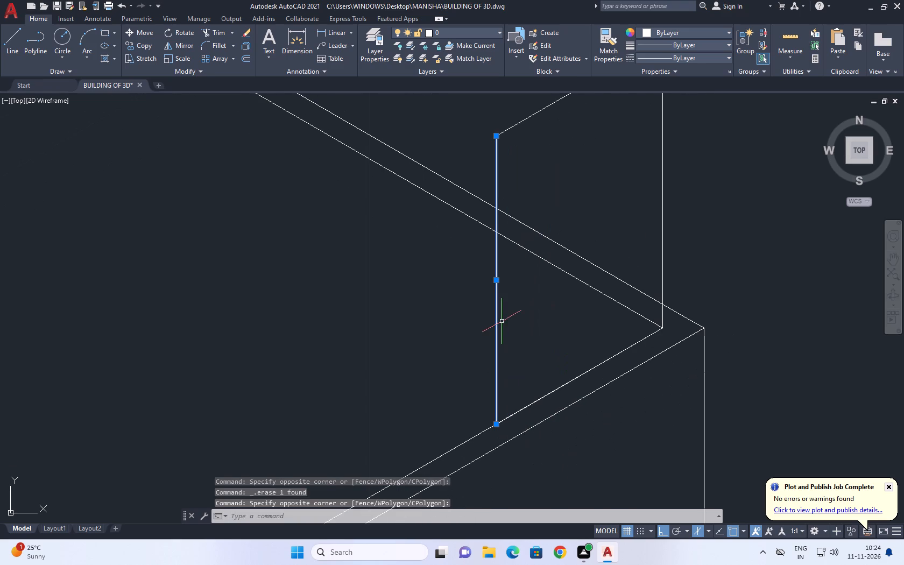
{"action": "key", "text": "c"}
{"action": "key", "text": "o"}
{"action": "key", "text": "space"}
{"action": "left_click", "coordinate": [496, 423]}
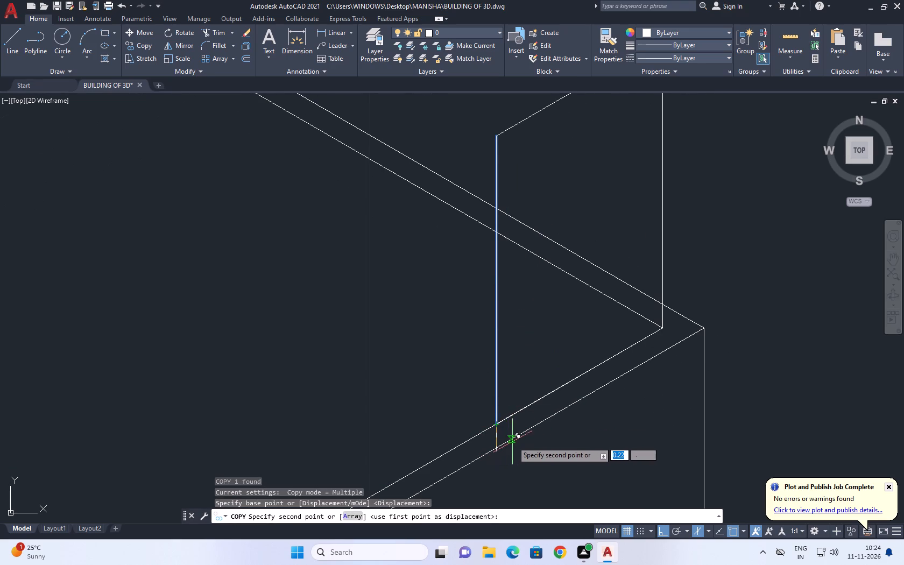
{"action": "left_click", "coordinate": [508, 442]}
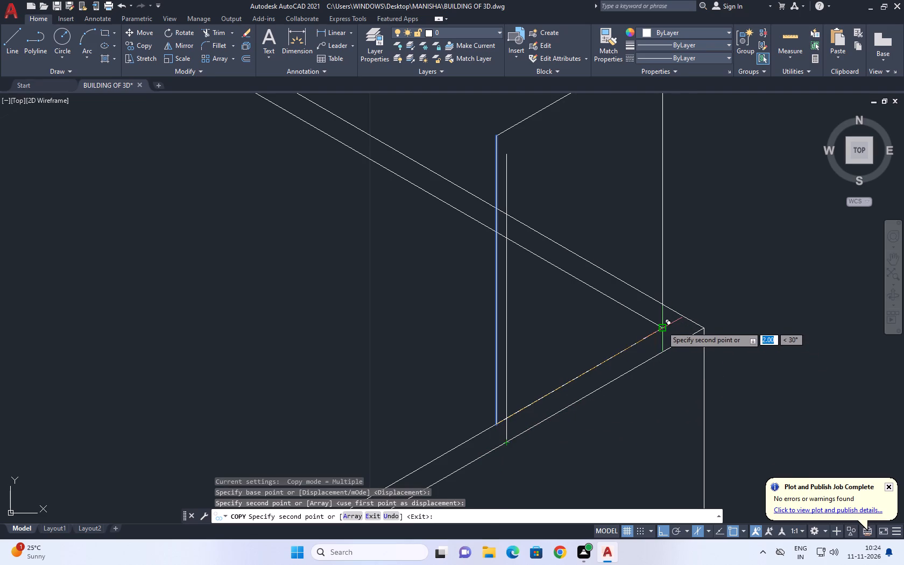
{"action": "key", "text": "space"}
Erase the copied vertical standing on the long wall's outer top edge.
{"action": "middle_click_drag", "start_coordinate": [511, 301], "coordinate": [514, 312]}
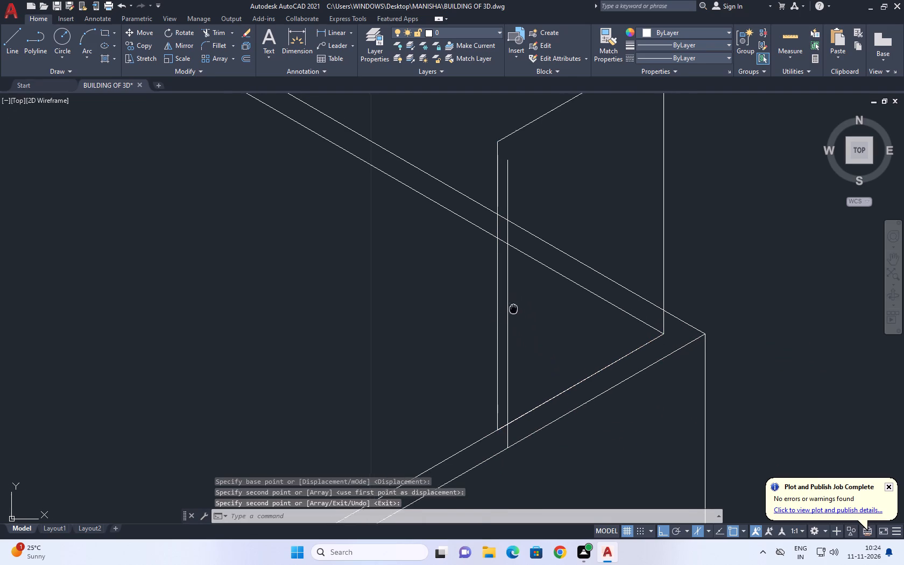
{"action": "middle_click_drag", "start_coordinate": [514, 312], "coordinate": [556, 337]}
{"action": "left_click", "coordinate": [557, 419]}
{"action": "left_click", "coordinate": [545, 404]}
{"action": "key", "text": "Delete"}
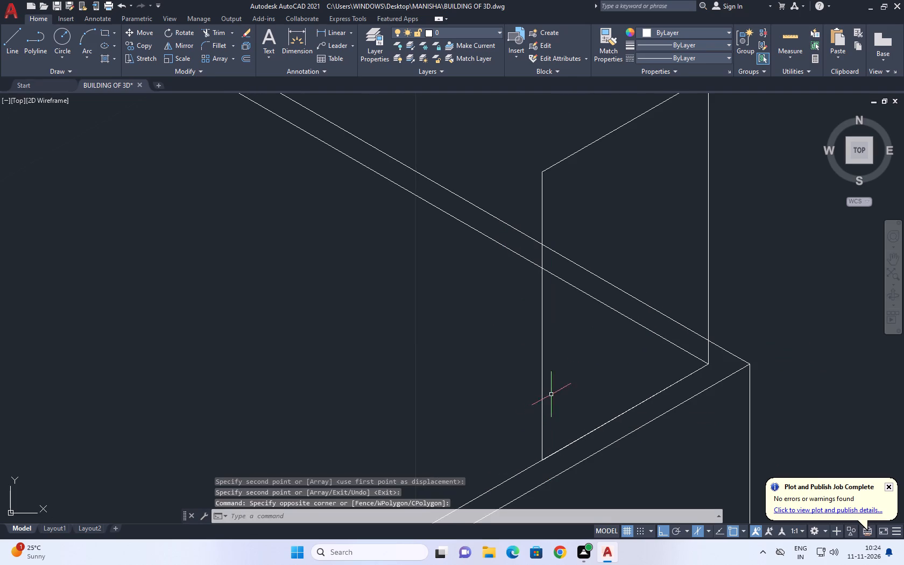
Copy the outline's vertical farther from the corner straight down by 0.25, reaching the long wall's outer top edge.
{"action": "left_click", "coordinate": [552, 402]}
{"action": "left_click", "coordinate": [493, 376]}
{"action": "middle_click_drag", "start_coordinate": [600, 380], "coordinate": [556, 366]}
{"action": "type", "text": "CO"}
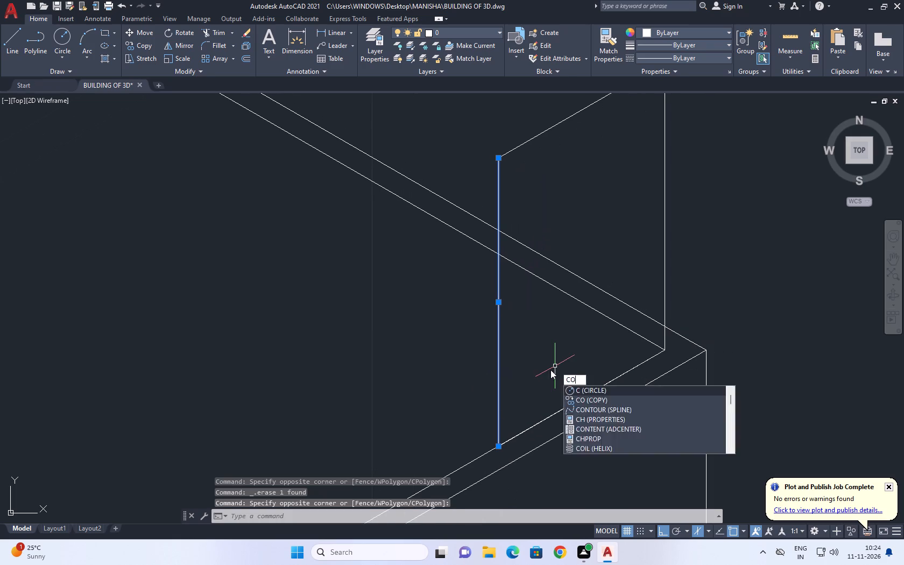
{"action": "key", "text": "space"}
{"action": "left_click", "coordinate": [498, 446]}
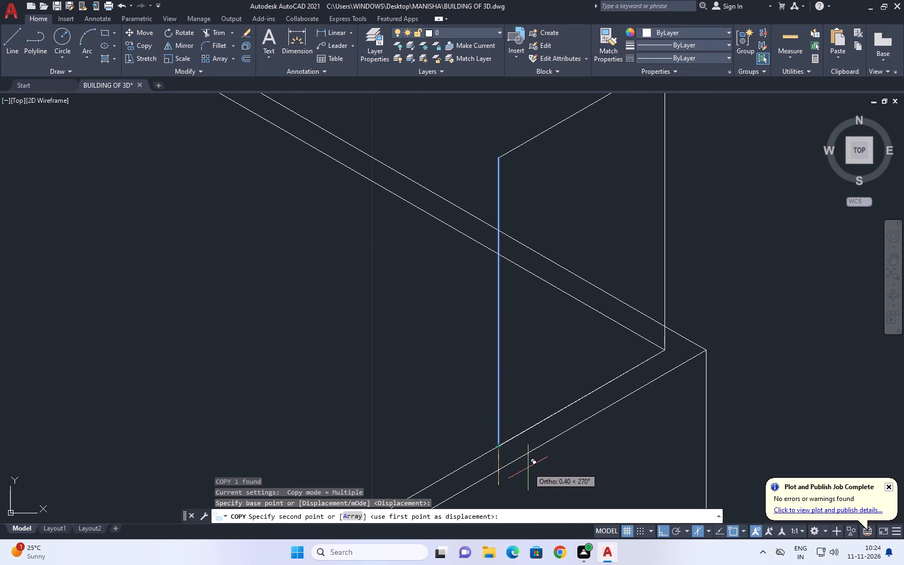
{"action": "scroll", "coordinate": [526, 458], "scroll_direction": "down", "scroll_amount": 2}
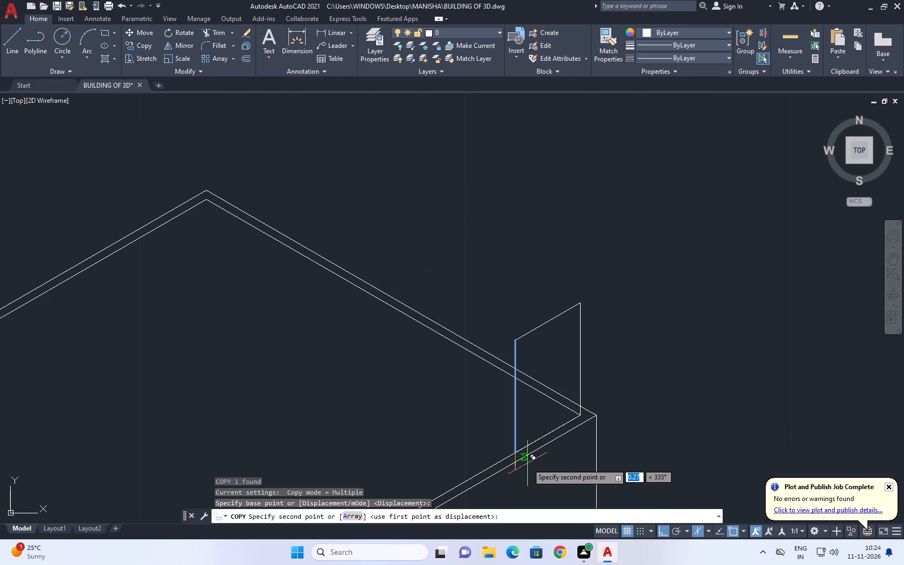
{"action": "type", "text": "0."}
{"action": "key", "text": "2"}
{"action": "key", "text": "5"}
{"action": "key", "text": "Return"}
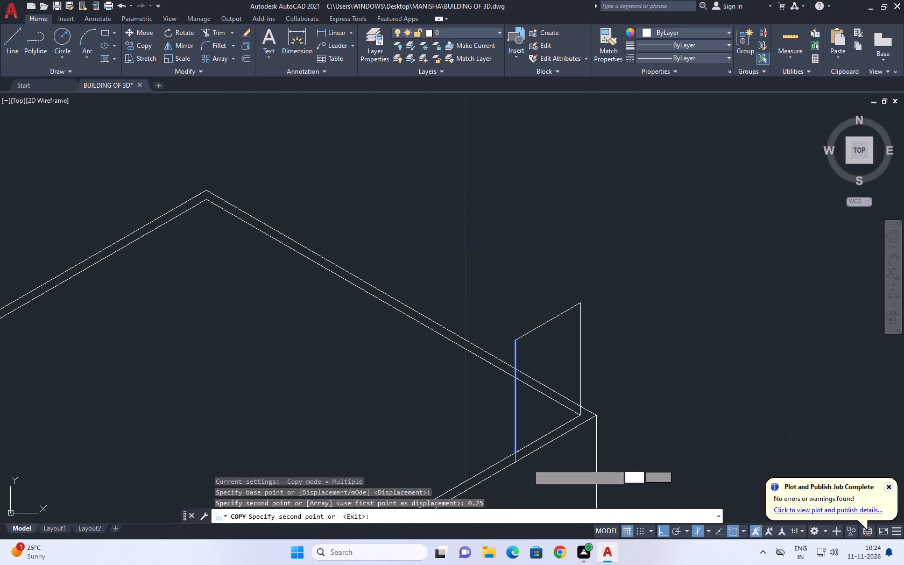
{"action": "key", "text": "space"}
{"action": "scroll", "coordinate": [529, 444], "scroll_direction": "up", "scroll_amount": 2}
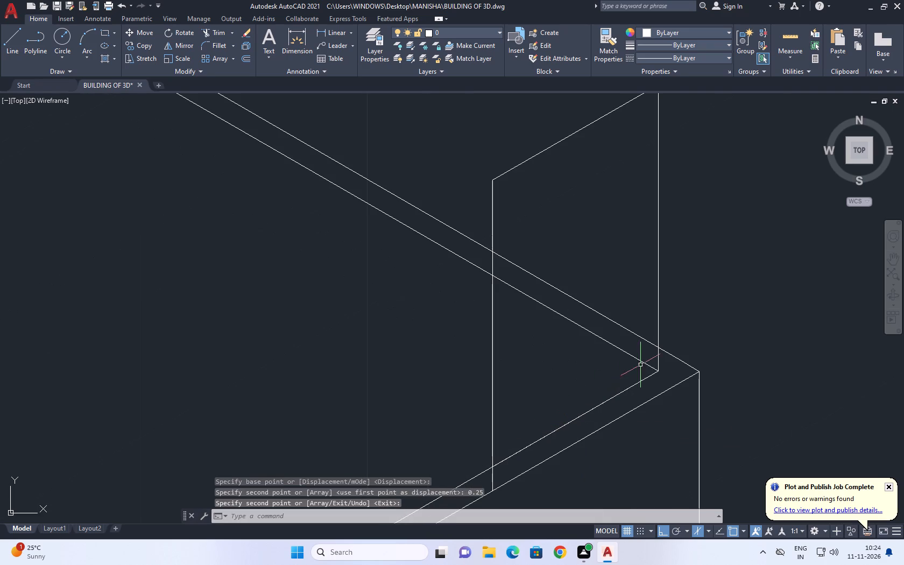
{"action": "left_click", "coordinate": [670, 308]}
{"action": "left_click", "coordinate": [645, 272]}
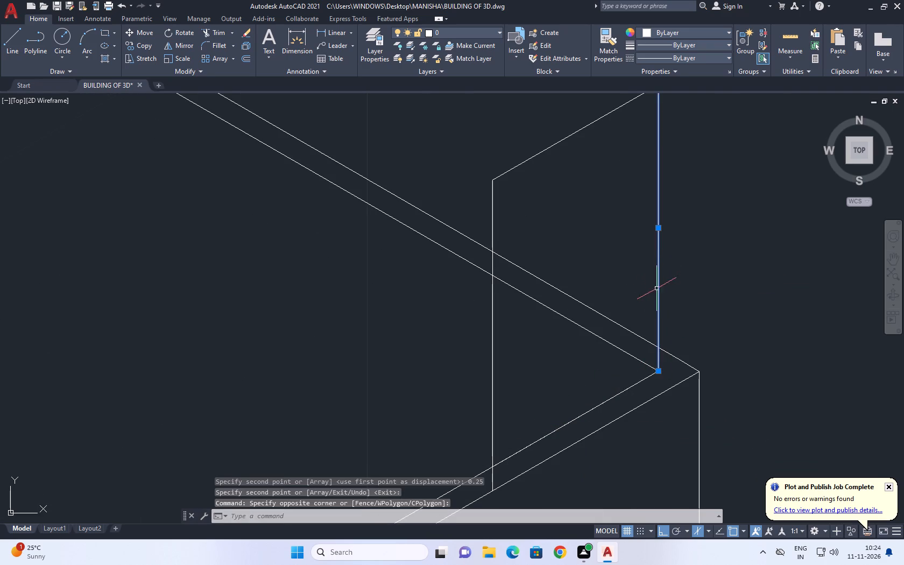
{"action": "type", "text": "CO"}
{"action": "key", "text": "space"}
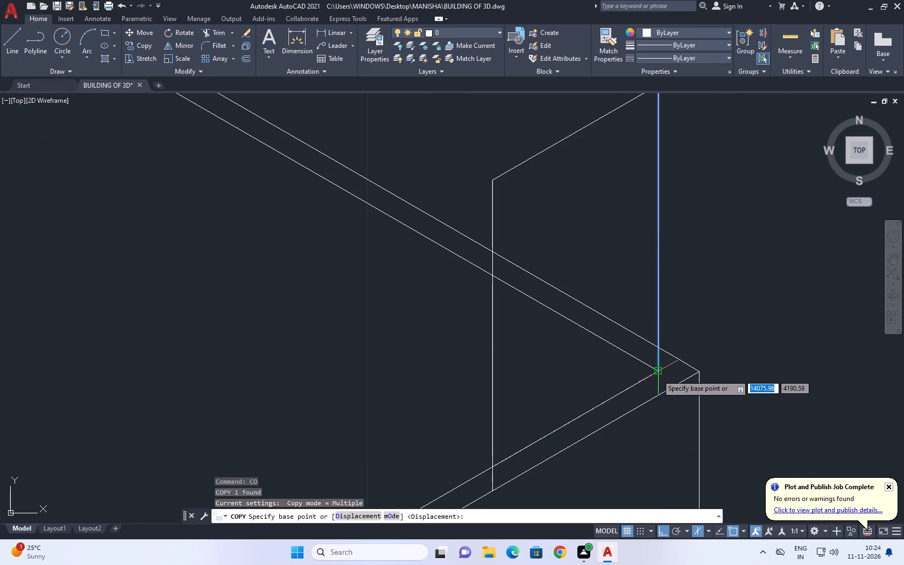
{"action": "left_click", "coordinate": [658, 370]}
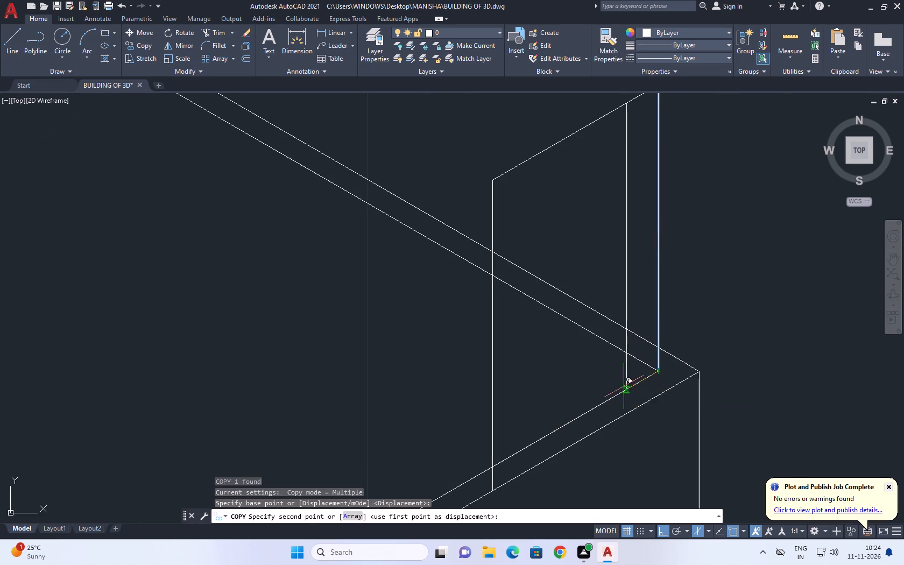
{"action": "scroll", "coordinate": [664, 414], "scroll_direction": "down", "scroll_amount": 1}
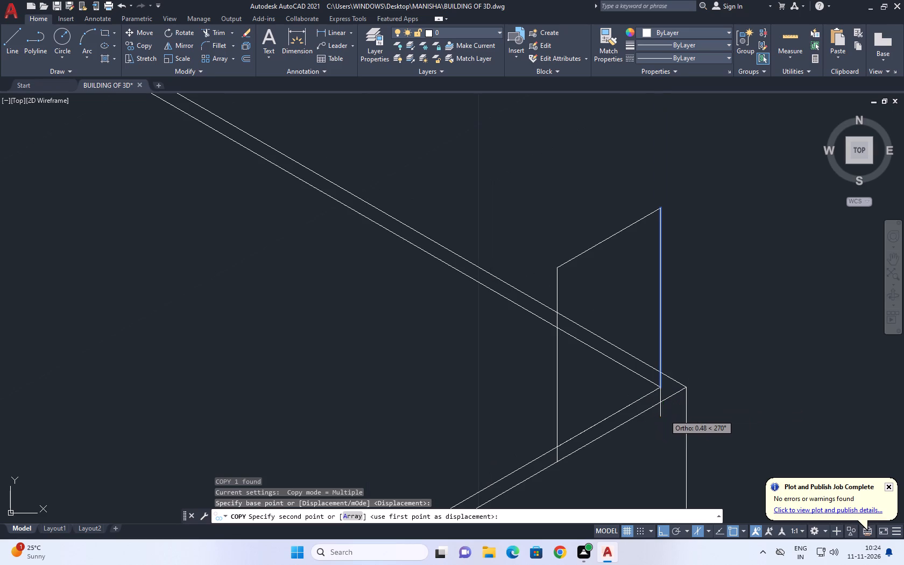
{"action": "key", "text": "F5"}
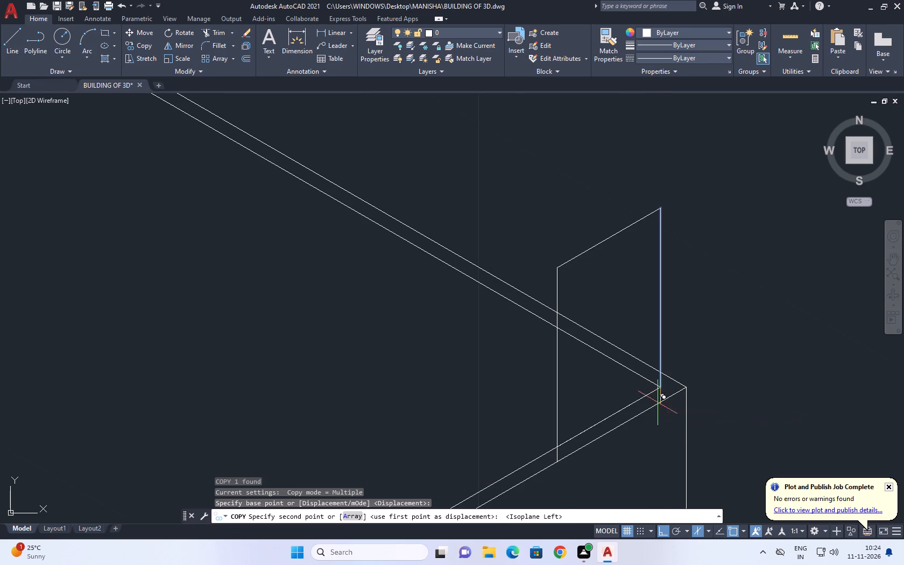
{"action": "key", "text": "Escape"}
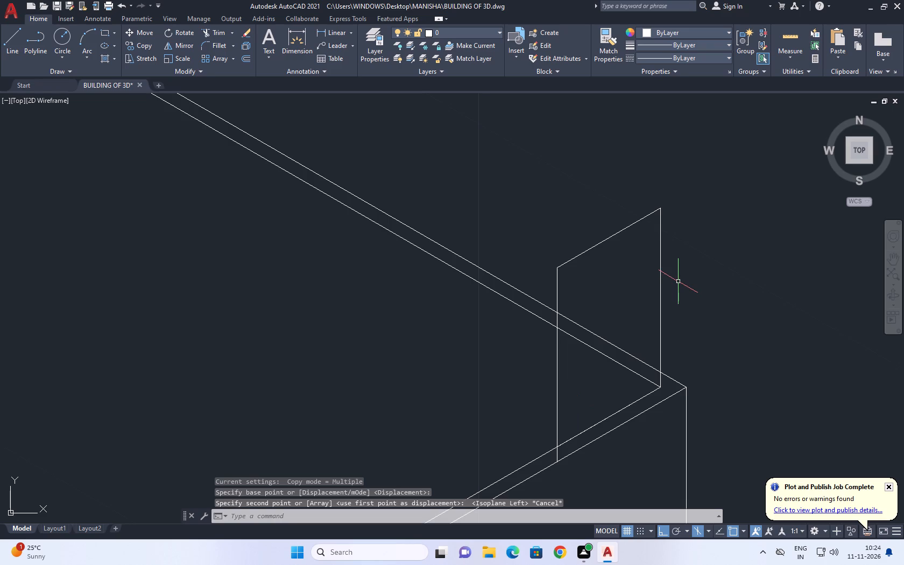
Copy the corner outline's top line by 0.25 along the left isoplane, parallel to the short wall.
{"action": "left_click", "coordinate": [586, 259]}
{"action": "left_click", "coordinate": [575, 240]}
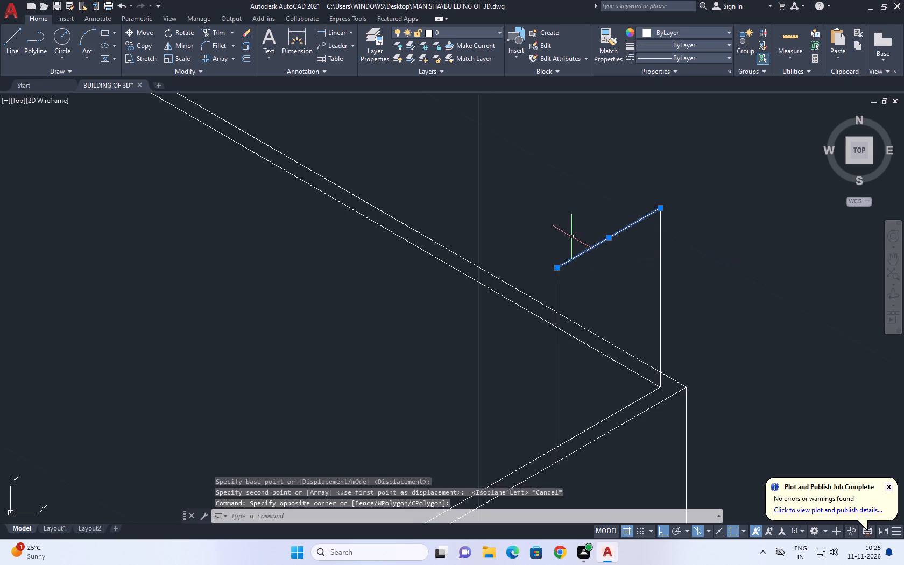
{"action": "type", "text": "CO"}
{"action": "key", "text": "space"}
{"action": "left_click", "coordinate": [558, 270]}
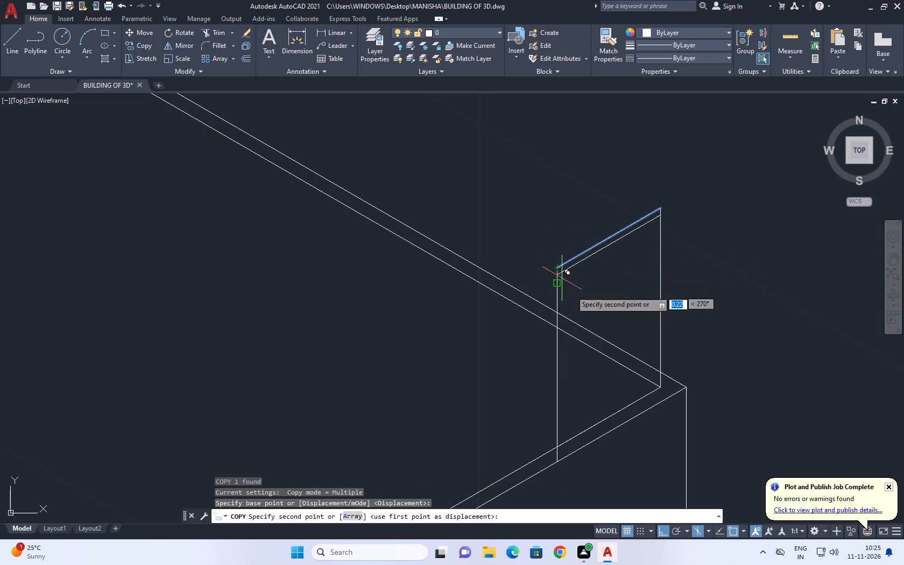
{"action": "type", "text": "0.2"}
{"action": "key", "text": "5"}
{"action": "key", "text": "Return"}
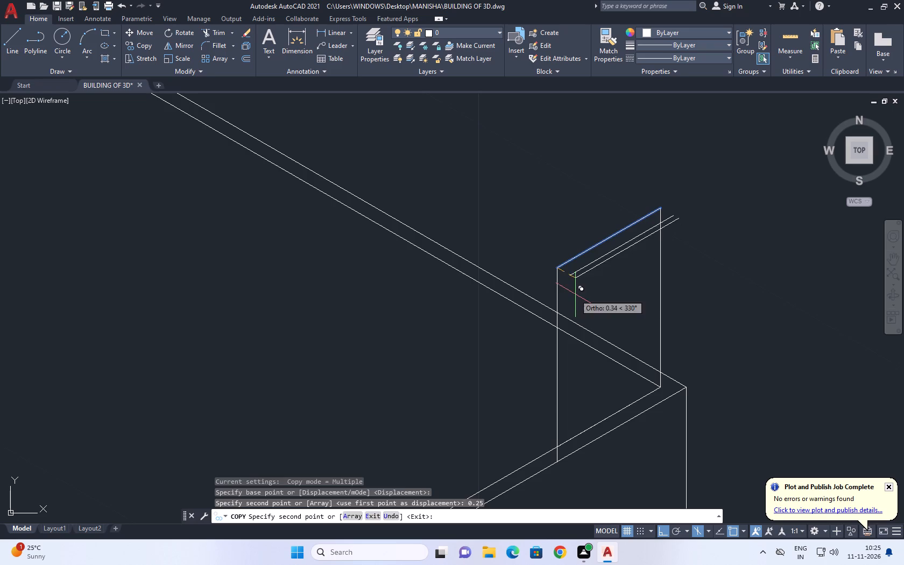
{"action": "key", "text": "space"}
Draw a vertical line about 3.25 long downward from the copied top line's end farther from the corner.
{"action": "middle_click_drag", "start_coordinate": [633, 294], "coordinate": [609, 299]}
{"action": "key", "text": "l"}
{"action": "key", "text": "space"}
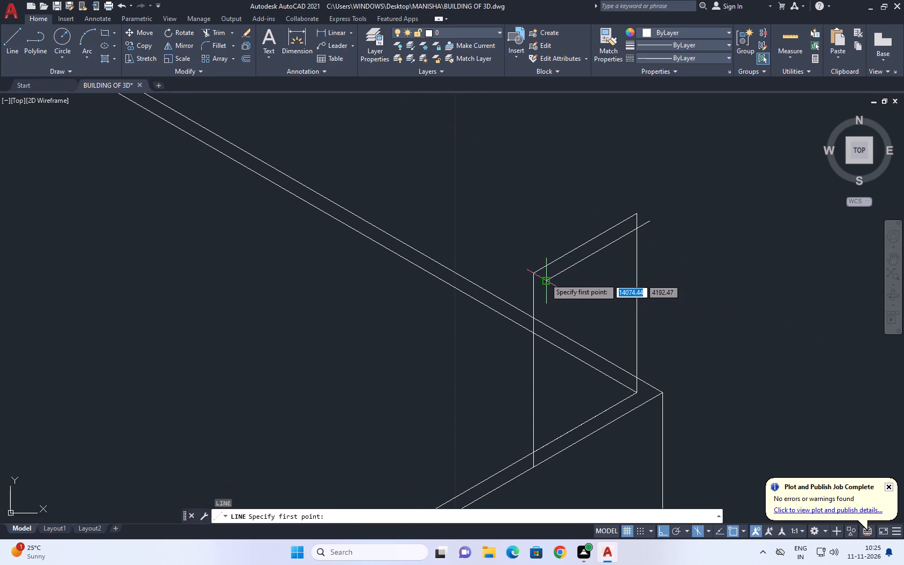
{"action": "left_click", "coordinate": [544, 277]}
{"action": "scroll", "coordinate": [545, 460], "scroll_direction": "up", "scroll_amount": 1}
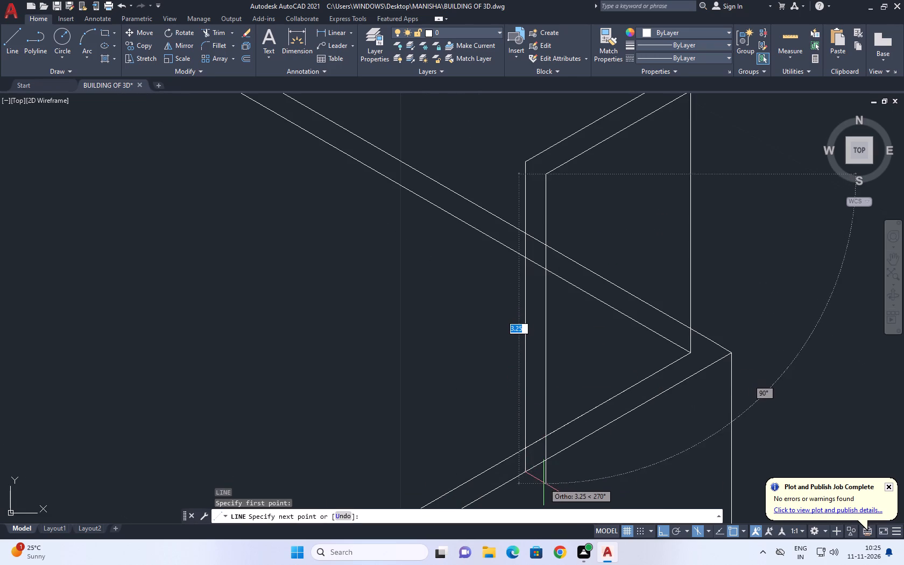
{"action": "left_click", "coordinate": [544, 484]}
{"action": "key", "text": "space"}
Trim the overhang below the inner top edge and erase the duplicate of the outline's vertical farther from the corner.
{"action": "middle_click_drag", "start_coordinate": [533, 399], "coordinate": [554, 366]}
{"action": "key", "text": "t"}
{"action": "key", "text": "r"}
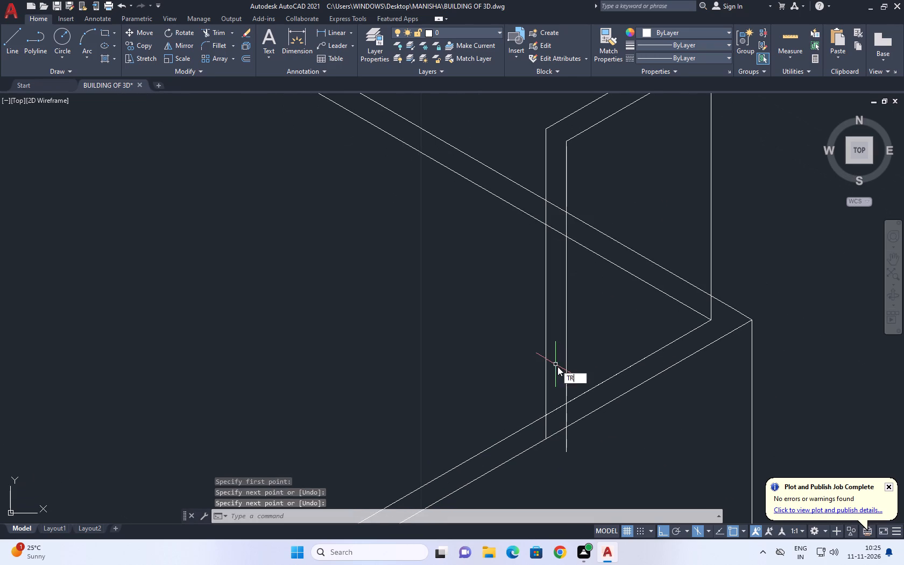
{"action": "key", "text": "space"}
{"action": "key", "text": "space"}
{"action": "left_click", "coordinate": [548, 427]}
{"action": "left_click", "coordinate": [538, 430]}
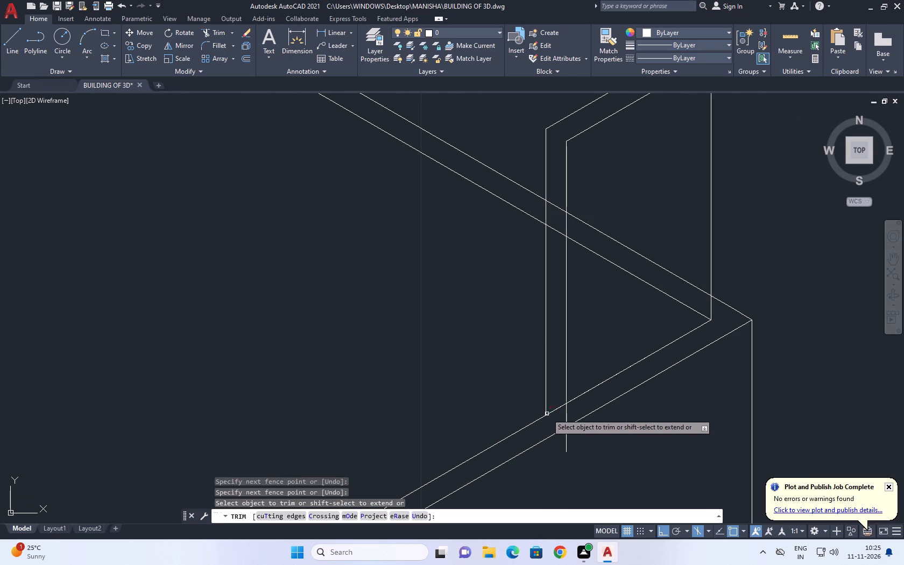
{"action": "key", "text": "Escape"}
{"action": "left_click", "coordinate": [547, 398]}
{"action": "key", "text": "Delete"}
Copy the outline's corner vertical by 0.25 from its upper end to the copied top line's end.
{"action": "scroll", "coordinate": [545, 374], "scroll_direction": "down", "scroll_amount": 2}
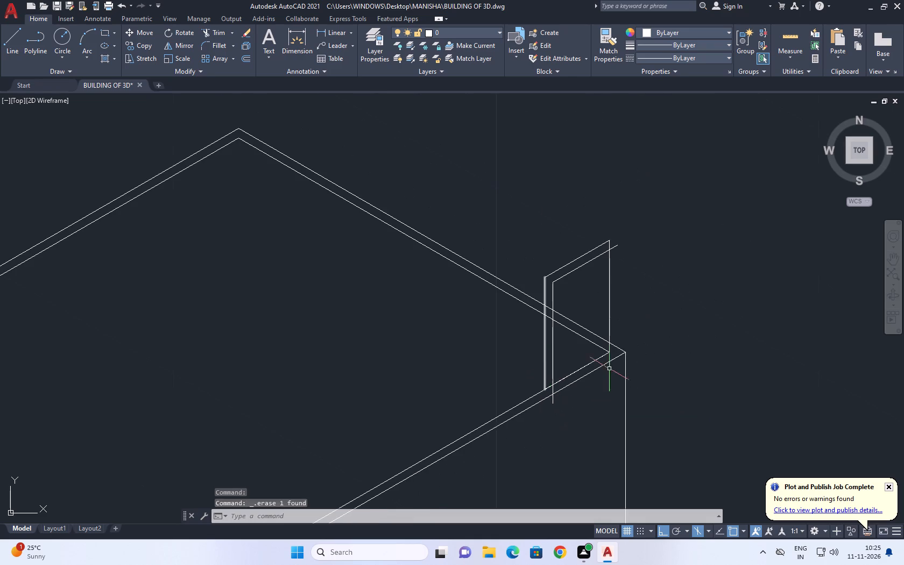
{"action": "middle_click", "coordinate": [620, 367]}
{"action": "scroll", "coordinate": [611, 253], "scroll_direction": "up", "scroll_amount": 1}
{"action": "left_click", "coordinate": [613, 271]}
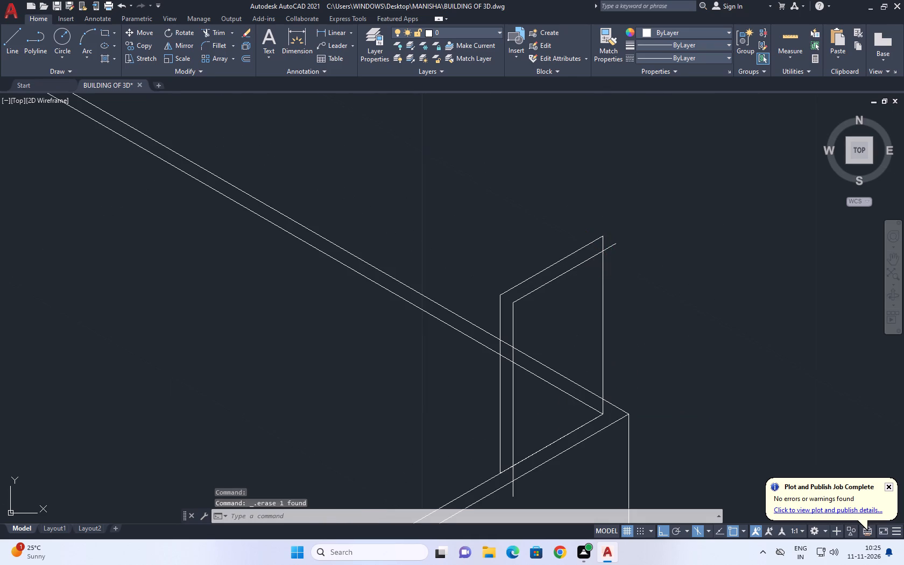
{"action": "left_click", "coordinate": [594, 290]}
{"action": "middle_click_drag", "start_coordinate": [634, 285], "coordinate": [625, 300]}
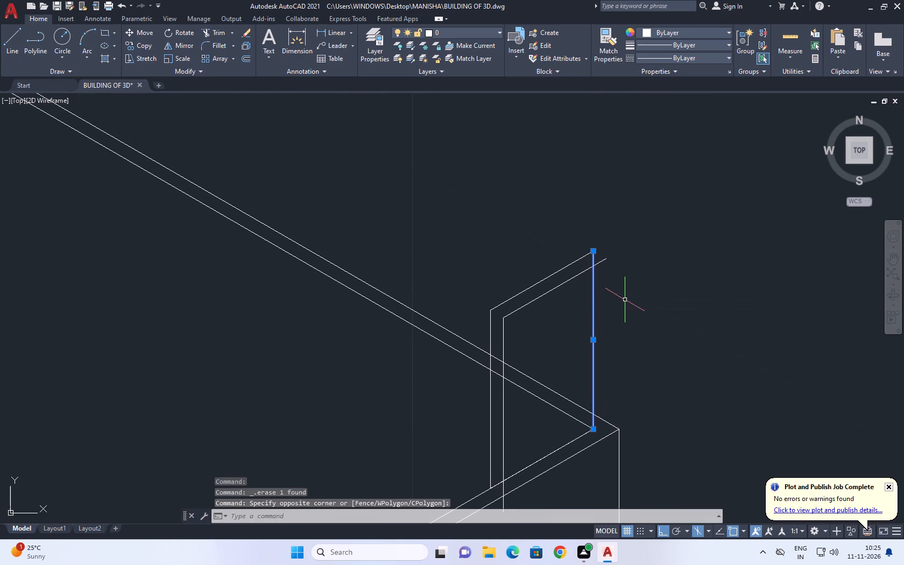
{"action": "type", "text": "CO"}
{"action": "key", "text": "space"}
{"action": "scroll", "coordinate": [625, 300], "scroll_direction": "up", "scroll_amount": 1}
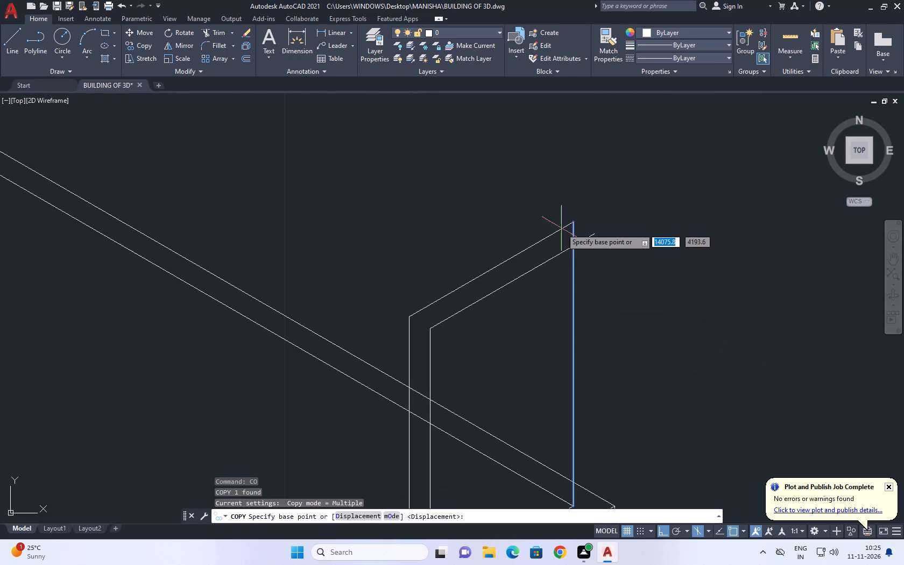
{"action": "left_click", "coordinate": [571, 224]}
{"action": "scroll", "coordinate": [589, 237], "scroll_direction": "up", "scroll_amount": 1}
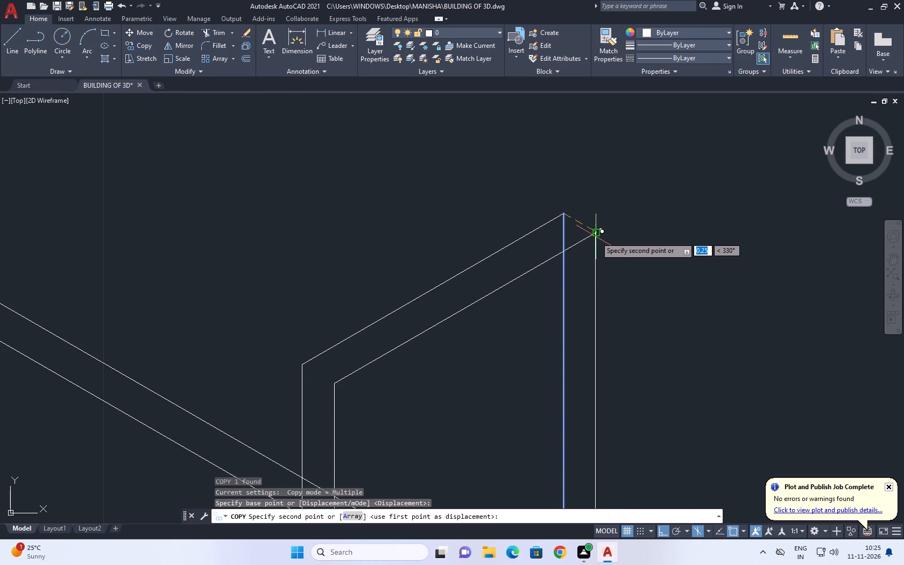
{"action": "left_click", "coordinate": [597, 236]}
{"action": "key", "text": "space"}
Draw short lines joining the two top lines at both ends to close the raised section's top.
{"action": "scroll", "coordinate": [606, 157], "scroll_direction": "down", "scroll_amount": 1}
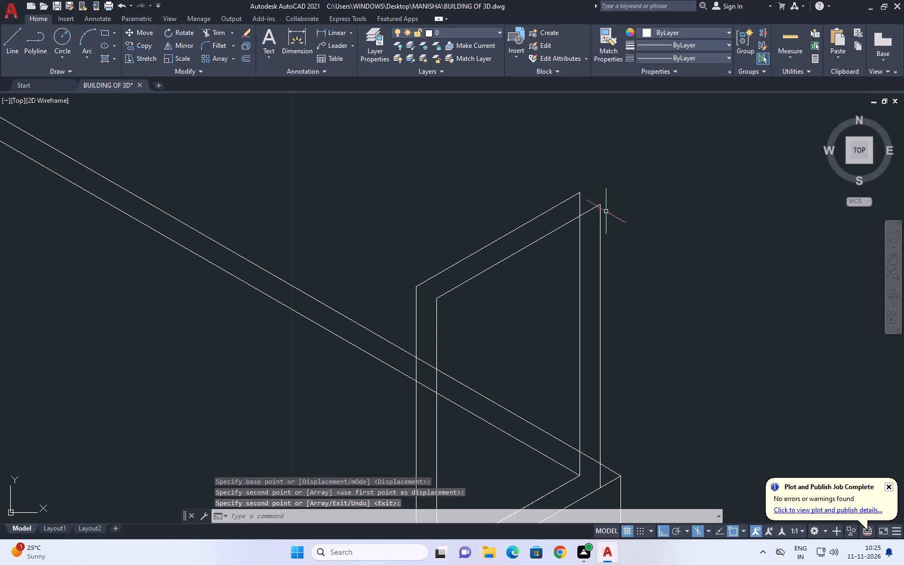
{"action": "scroll", "coordinate": [606, 230], "scroll_direction": "down", "scroll_amount": 2}
{"action": "key", "text": "l"}
{"action": "key", "text": "space"}
{"action": "scroll", "coordinate": [604, 222], "scroll_direction": "up", "scroll_amount": 3}
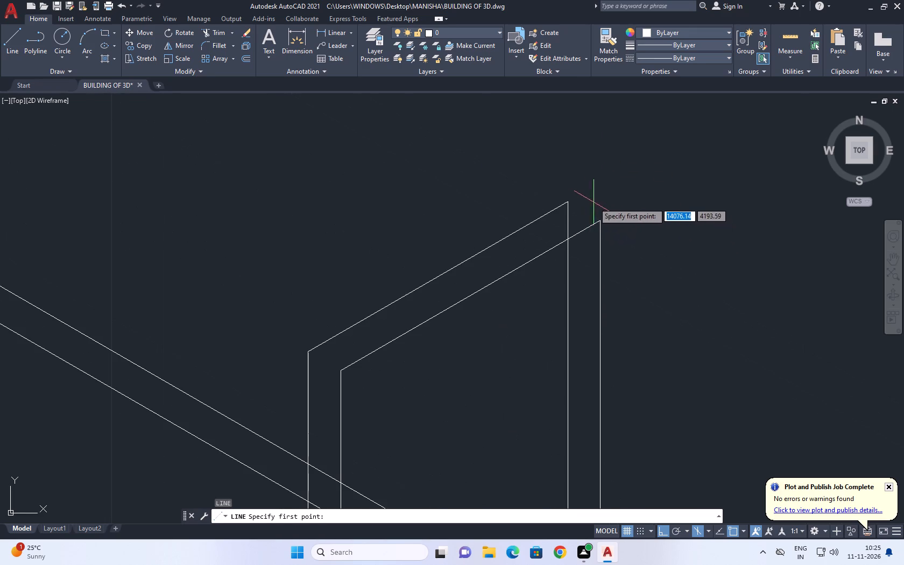
{"action": "left_click", "coordinate": [567, 197]}
{"action": "left_click", "coordinate": [604, 218]}
{"action": "scroll", "coordinate": [607, 140], "scroll_direction": "down", "scroll_amount": 2}
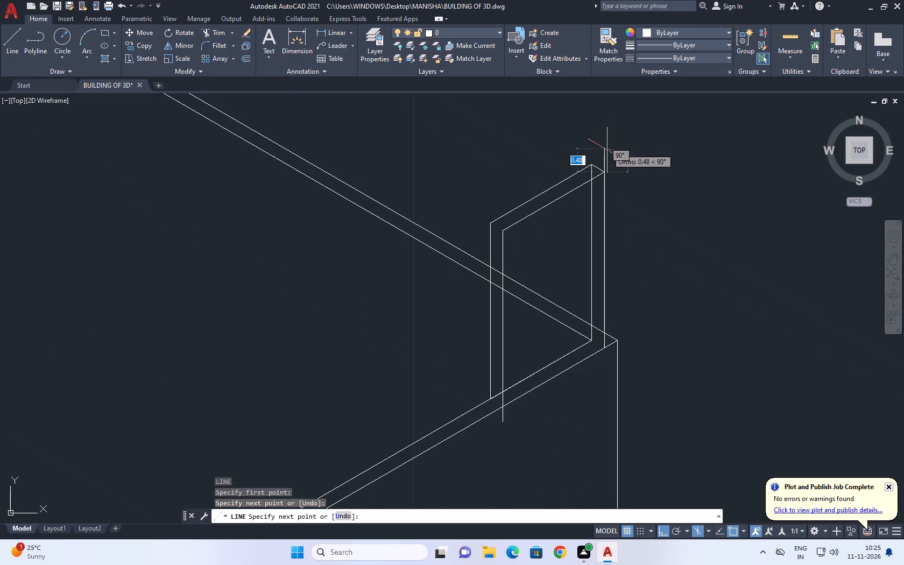
{"action": "key", "text": "space"}
{"action": "key", "text": "space"}
{"action": "scroll", "coordinate": [498, 213], "scroll_direction": "up", "scroll_amount": 3}
{"action": "left_click", "coordinate": [462, 259]}
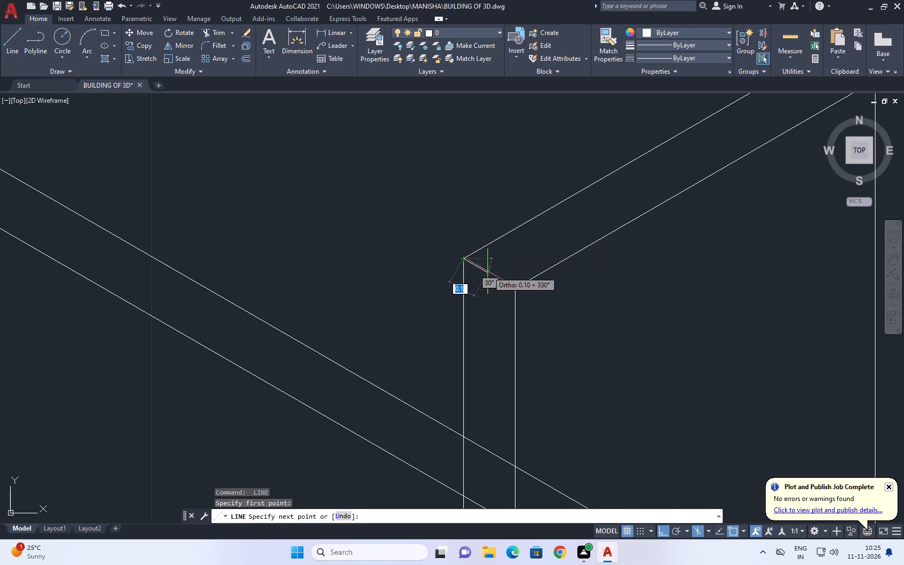
{"action": "left_click", "coordinate": [516, 285]}
{"action": "key", "text": "space"}
Draw a line from the inner vertical's foot across the long wall's thickness, past its outer top edge.
{"action": "scroll", "coordinate": [539, 238], "scroll_direction": "down", "scroll_amount": 3}
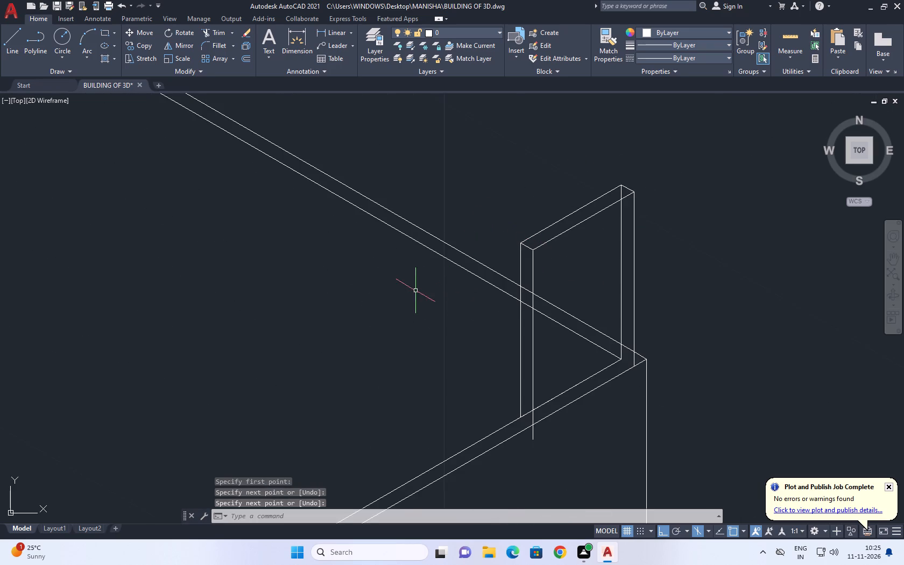
{"action": "middle_click_drag", "start_coordinate": [415, 293], "coordinate": [485, 288]}
{"action": "key", "text": "l"}
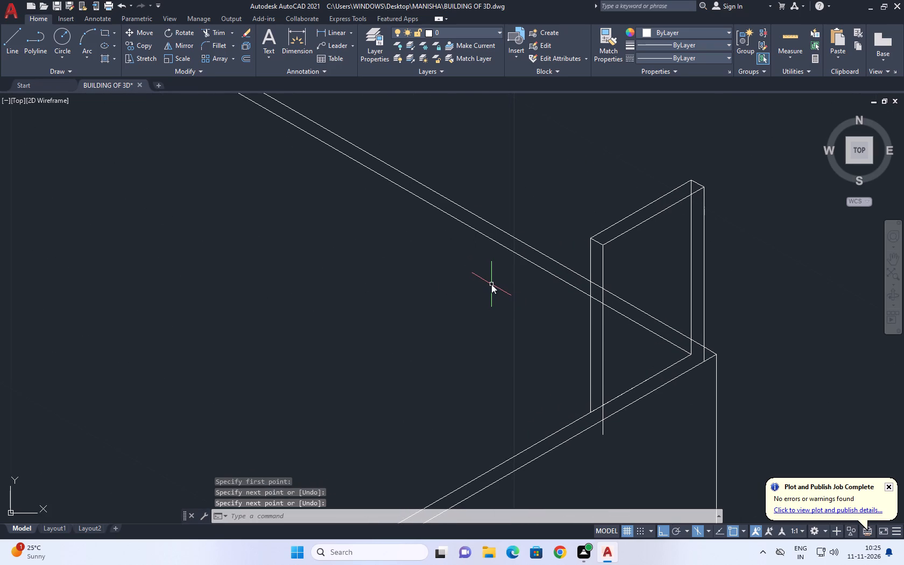
{"action": "key", "text": "space"}
{"action": "left_click_drag", "start_coordinate": [590, 408], "coordinate": [602, 415]}
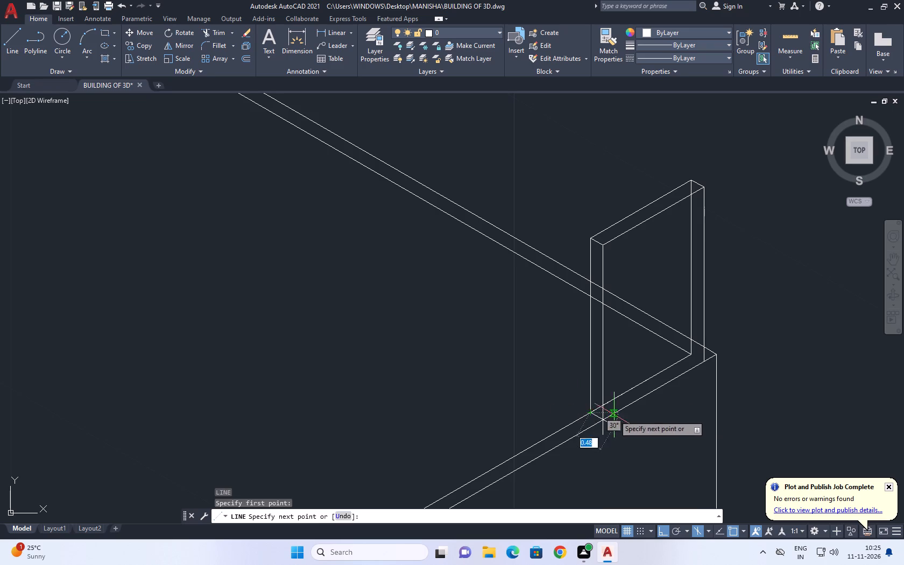
{"action": "middle_click_drag", "start_coordinate": [611, 414], "coordinate": [557, 351]}
{"action": "scroll", "coordinate": [548, 361], "scroll_direction": "up", "scroll_amount": 3}
{"action": "left_click", "coordinate": [583, 375]}
{"action": "key", "text": "space"}
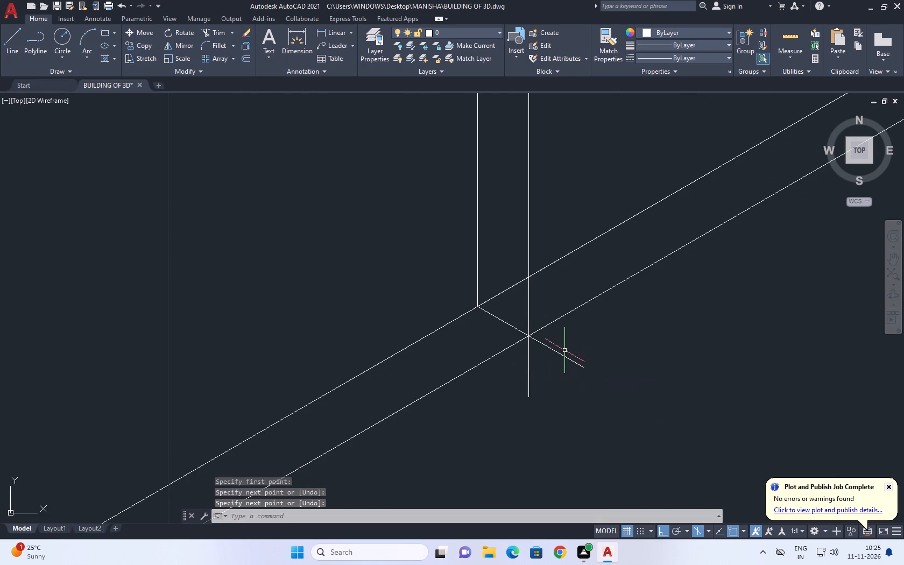
Trim the cross line and the outer vertical where they extend beyond the long wall's outer top edge.
{"action": "key", "text": "t"}
{"action": "key", "text": "r"}
{"action": "key", "text": "space"}
{"action": "left_click", "coordinate": [574, 344]}
{"action": "left_click", "coordinate": [504, 379]}
Trim the adjoining short wall's two top edges where they pass behind the raised section.
{"action": "scroll", "coordinate": [531, 360], "scroll_direction": "down", "scroll_amount": 3}
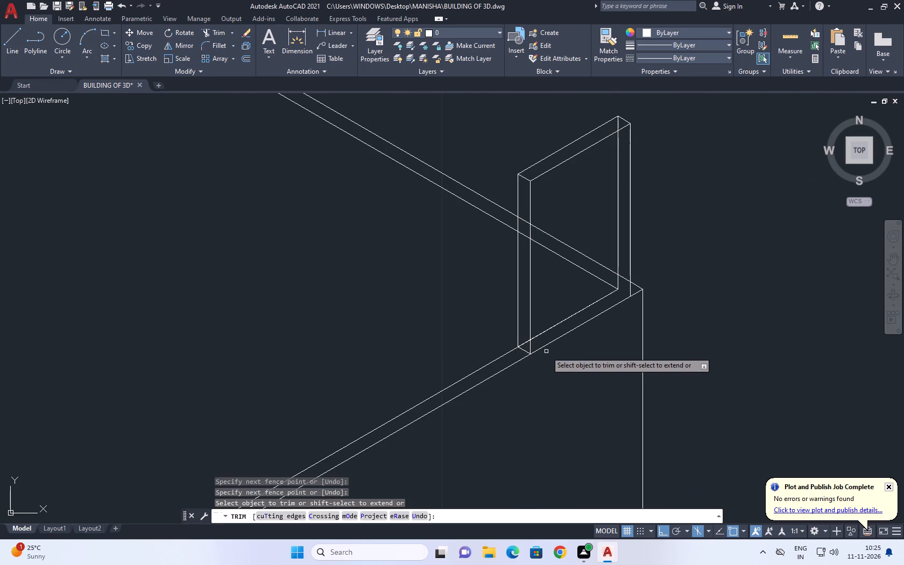
{"action": "scroll", "coordinate": [519, 233], "scroll_direction": "up", "scroll_amount": 1}
{"action": "left_click", "coordinate": [530, 200]}
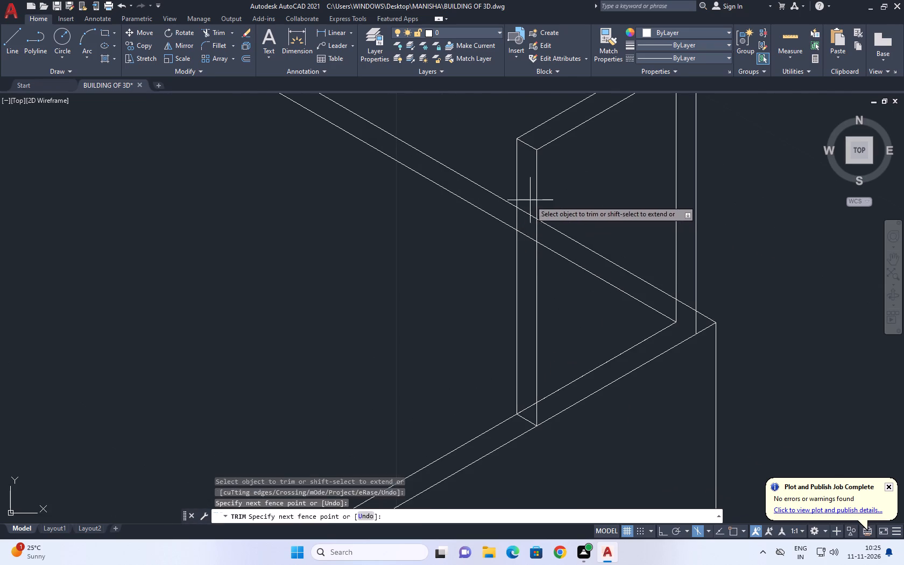
{"action": "left_click_drag", "start_coordinate": [530, 248], "coordinate": [531, 254]}
{"action": "left_click", "coordinate": [594, 240]}
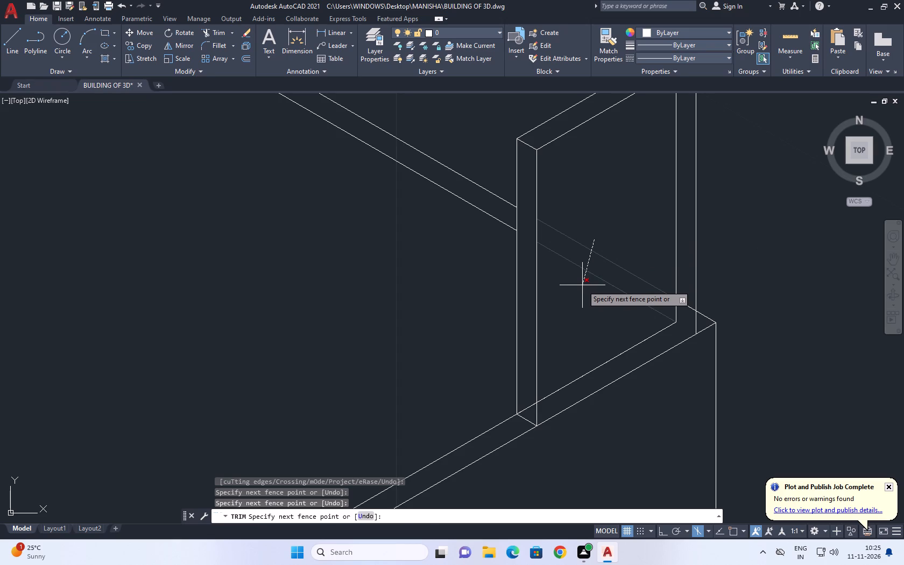
{"action": "left_click", "coordinate": [582, 285]}
Trim the long wall's inner top edge where it runs through the raised section.
{"action": "left_click", "coordinate": [531, 405]}
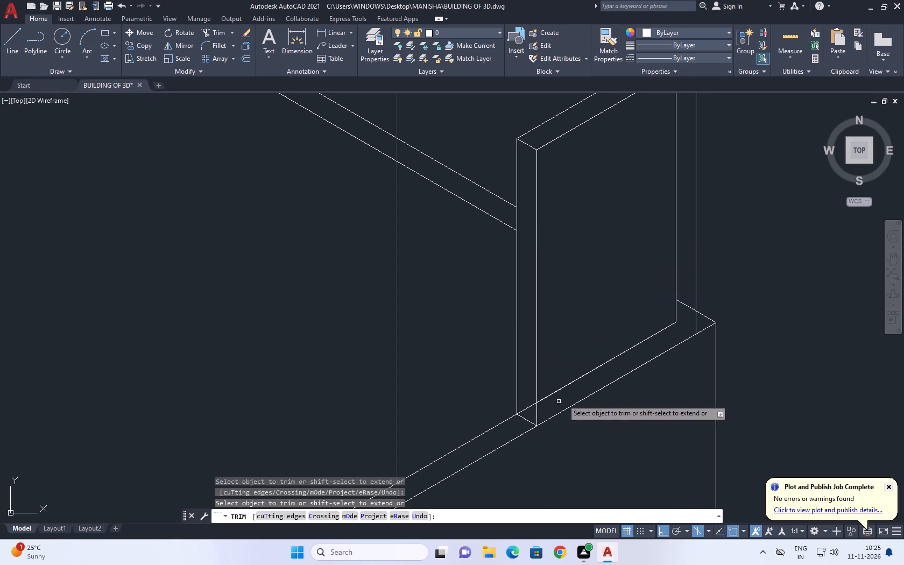
{"action": "left_click", "coordinate": [574, 389]}
{"action": "left_click", "coordinate": [568, 371]}
{"action": "left_click", "coordinate": [532, 405]}
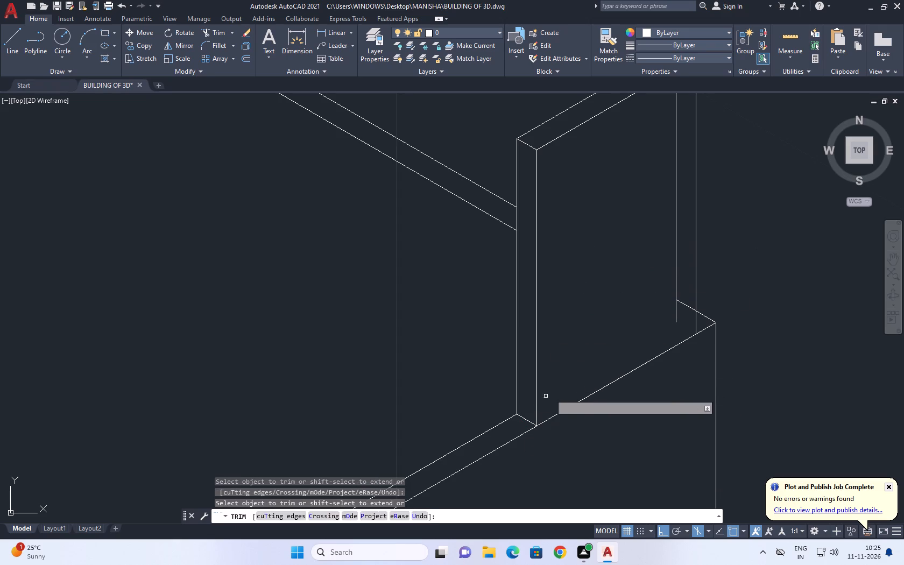
Trim the short wall's edge between the two corner verticals and the hidden inner corner vertical.
{"action": "scroll", "coordinate": [689, 303], "scroll_direction": "up", "scroll_amount": 1}
{"action": "left_click", "coordinate": [687, 302]}
{"action": "left_click_drag", "start_coordinate": [682, 309], "coordinate": [681, 314]}
{"action": "scroll", "coordinate": [670, 311], "scroll_direction": "up", "scroll_amount": 1}
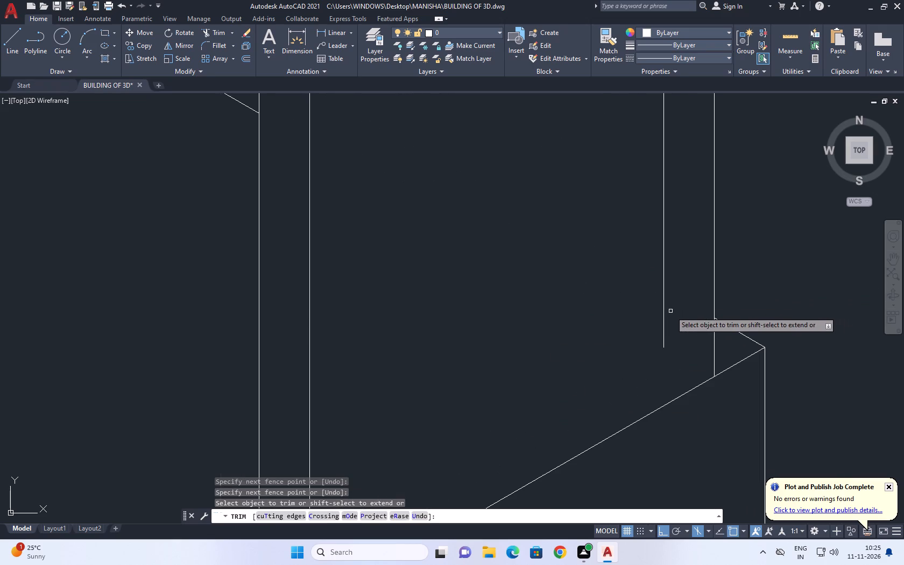
{"action": "left_click_drag", "start_coordinate": [670, 311], "coordinate": [665, 314]}
{"action": "left_click", "coordinate": [647, 321]}
{"action": "scroll", "coordinate": [651, 308], "scroll_direction": "down", "scroll_amount": 5}
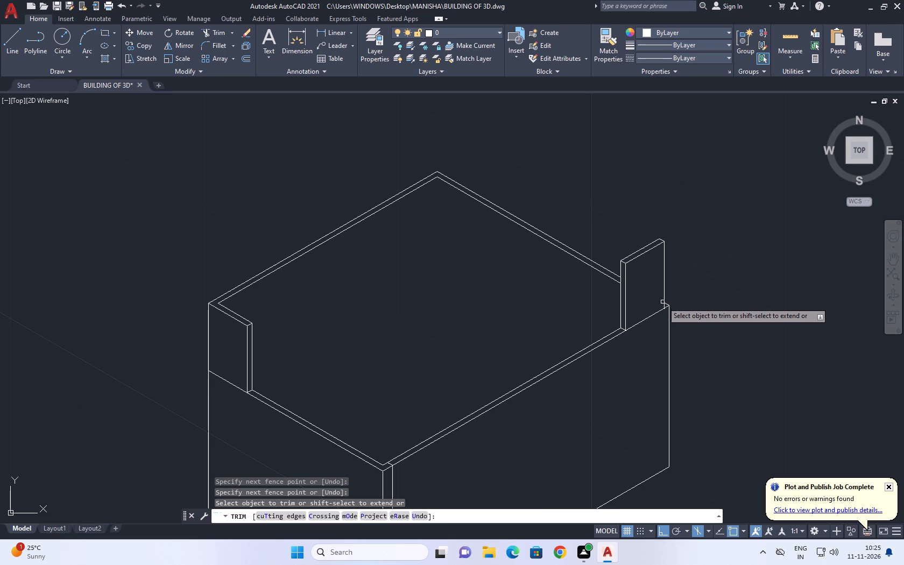
{"action": "key", "text": "space"}
{"action": "middle_click_drag", "start_coordinate": [729, 281], "coordinate": [690, 284]}
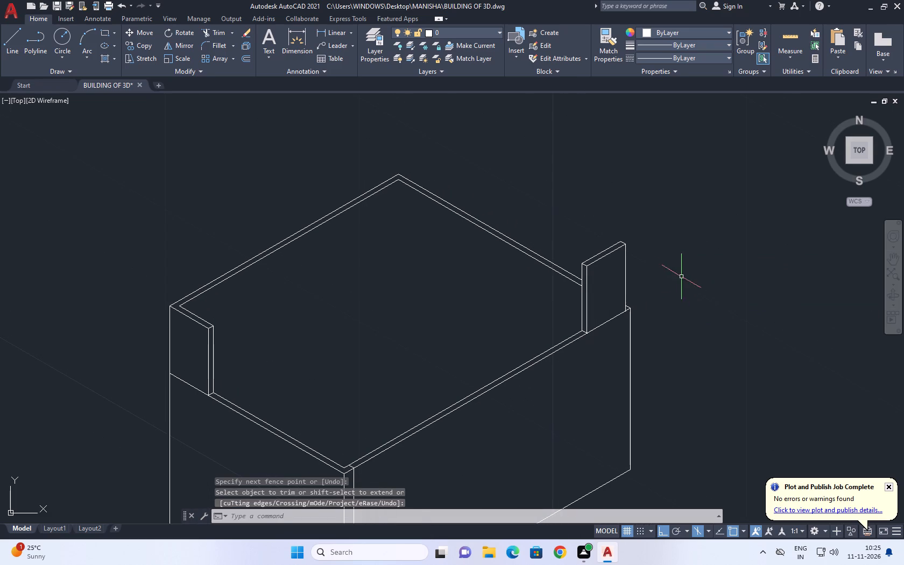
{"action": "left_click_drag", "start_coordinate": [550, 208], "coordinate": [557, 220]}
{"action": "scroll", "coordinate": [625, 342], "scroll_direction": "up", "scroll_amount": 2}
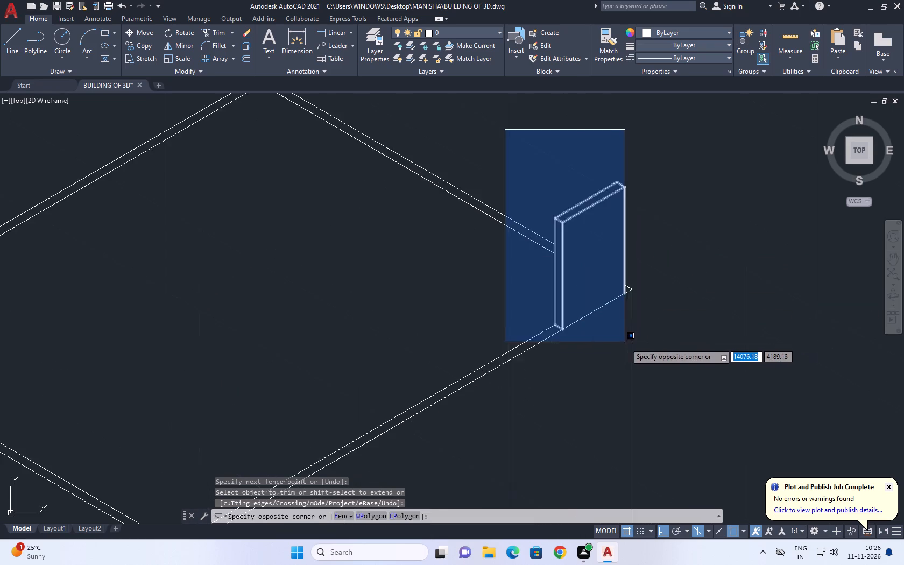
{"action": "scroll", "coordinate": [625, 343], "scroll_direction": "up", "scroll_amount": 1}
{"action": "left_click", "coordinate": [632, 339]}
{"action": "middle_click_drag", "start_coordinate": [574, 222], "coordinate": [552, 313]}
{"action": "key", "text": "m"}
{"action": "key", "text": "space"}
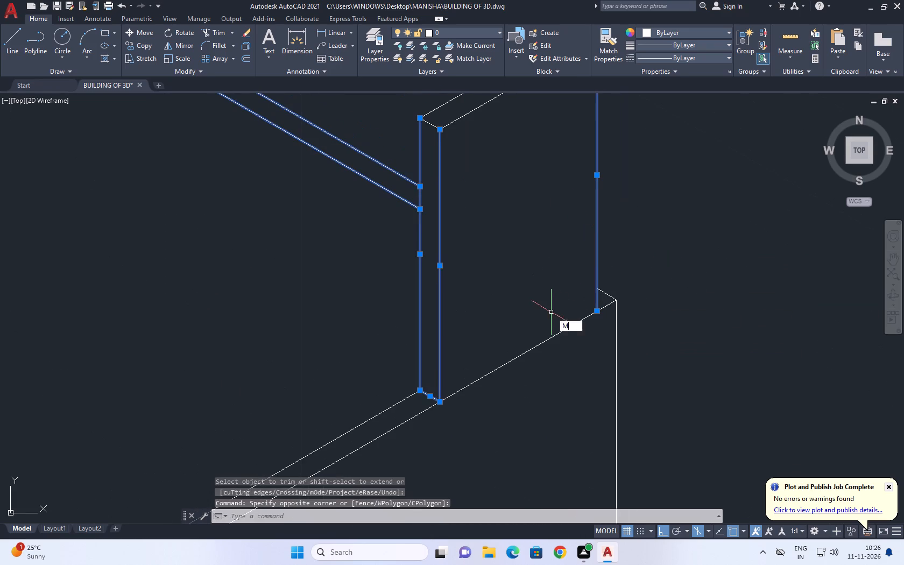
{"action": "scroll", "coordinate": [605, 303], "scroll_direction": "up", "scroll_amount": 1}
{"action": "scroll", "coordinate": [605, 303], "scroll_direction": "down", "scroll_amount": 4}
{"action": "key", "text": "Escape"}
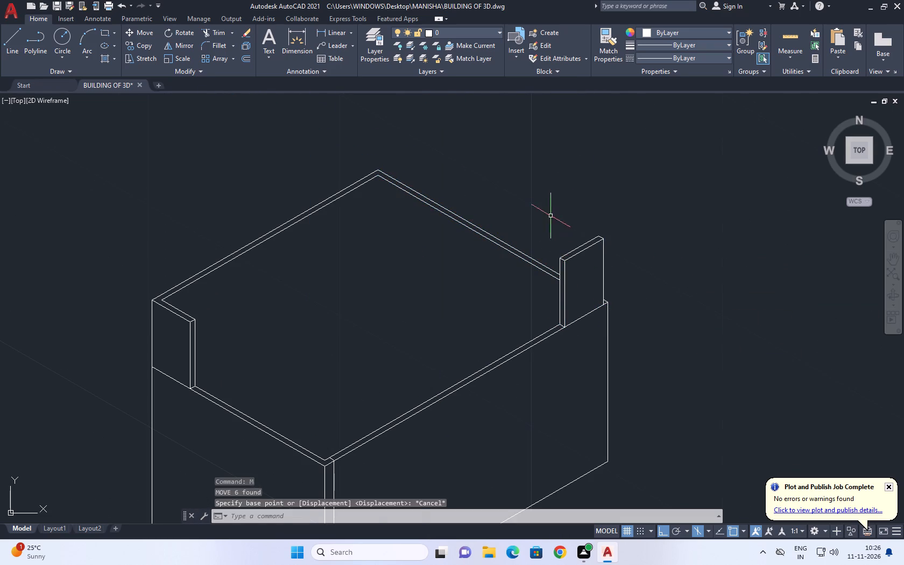
Move the complete raised section at the long wall's far end by about 0.25, onto the wall's outer top corner.
{"action": "left_click", "coordinate": [549, 210]}
{"action": "scroll", "coordinate": [598, 334], "scroll_direction": "up", "scroll_amount": 2}
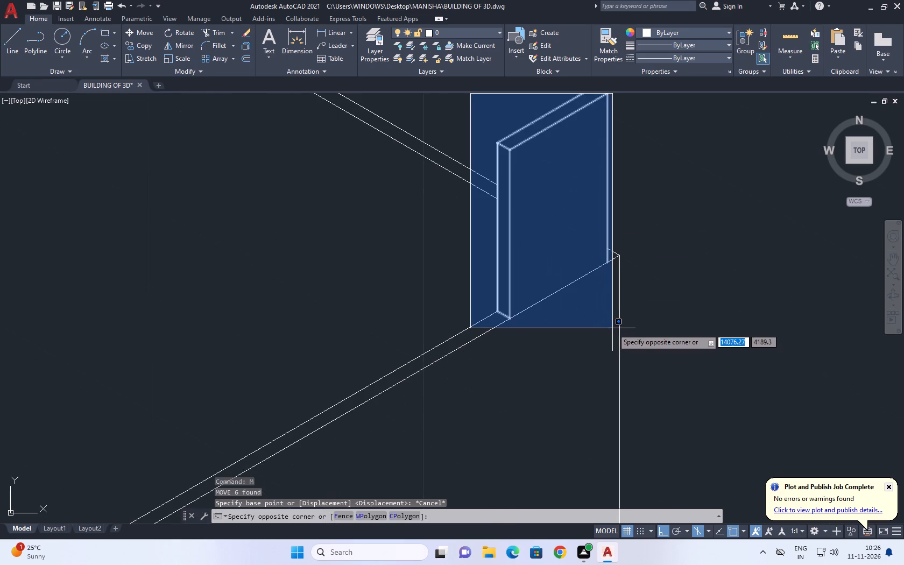
{"action": "left_click", "coordinate": [613, 327]}
{"action": "middle_click_drag", "start_coordinate": [613, 283], "coordinate": [595, 320]}
{"action": "key", "text": "m"}
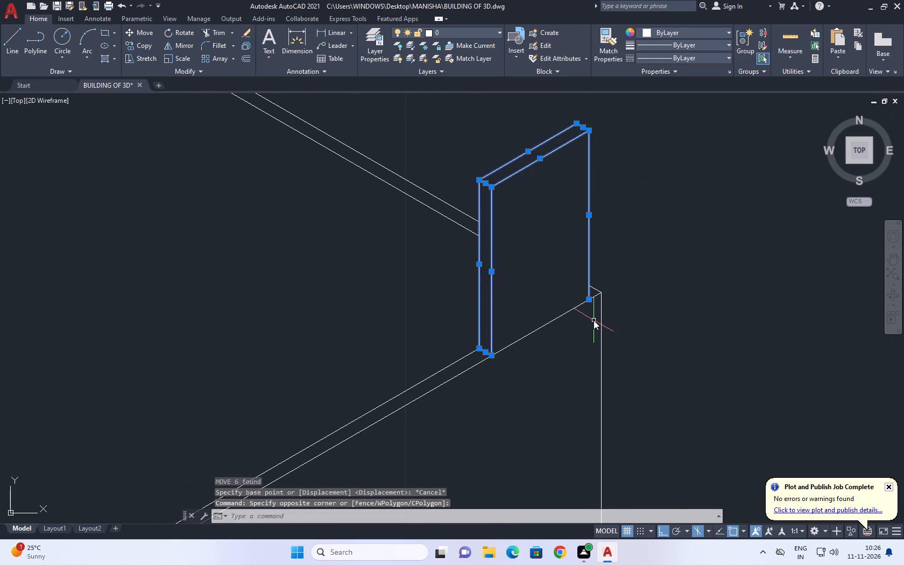
{"action": "key", "text": "space"}
{"action": "scroll", "coordinate": [581, 289], "scroll_direction": "up", "scroll_amount": 2}
{"action": "left_click_drag", "start_coordinate": [600, 315], "coordinate": [608, 315]}
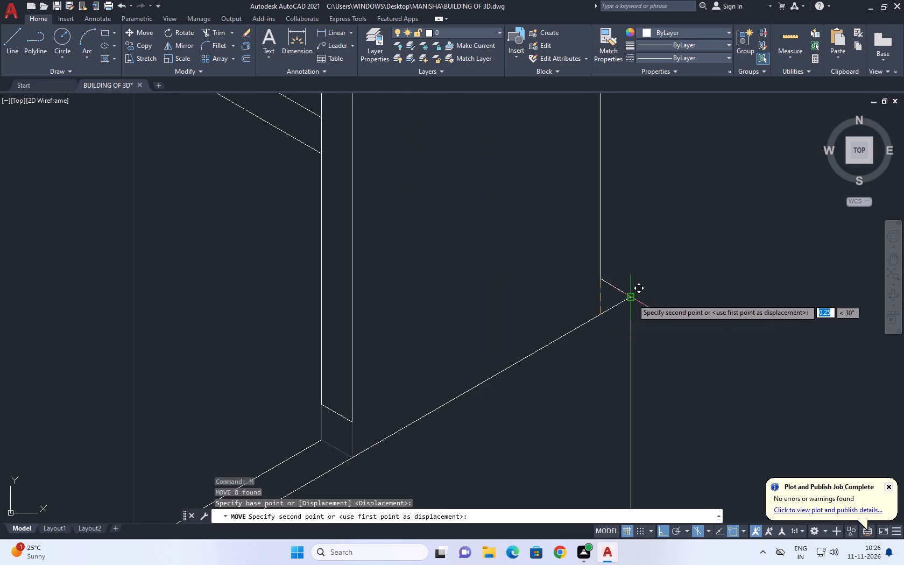
{"action": "left_click", "coordinate": [632, 299]}
Delete the leftover short thickness line at the long wall's outer top corner, below the moved raised section.
{"action": "scroll", "coordinate": [615, 301], "scroll_direction": "down", "scroll_amount": 2}
{"action": "scroll", "coordinate": [607, 293], "scroll_direction": "up", "scroll_amount": 1}
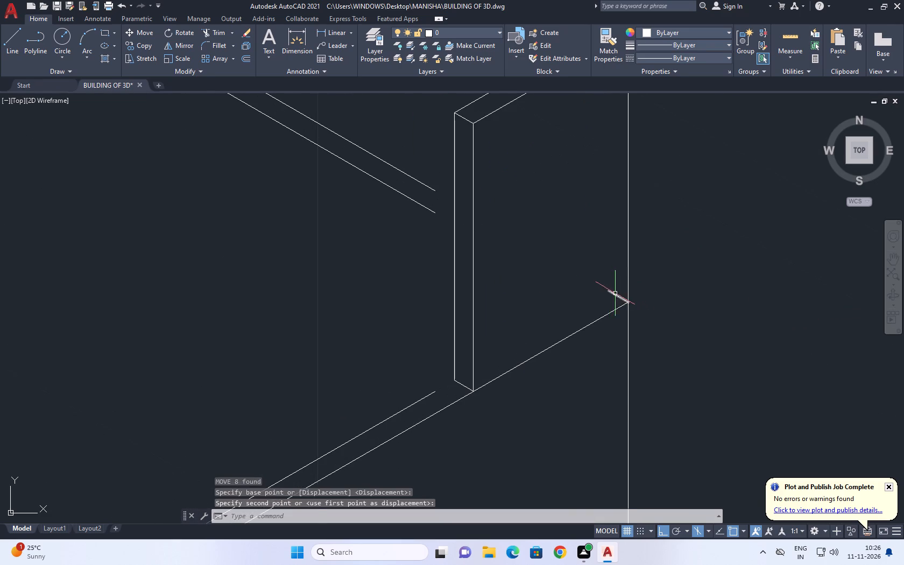
{"action": "left_click", "coordinate": [616, 293]}
{"action": "key", "text": "Delete"}
Extend the short wall's two top edges and the long wall's inner top edge to the moved raised section.
{"action": "scroll", "coordinate": [592, 295], "scroll_direction": "down", "scroll_amount": 2}
{"action": "middle_click_drag", "start_coordinate": [586, 288], "coordinate": [586, 296]}
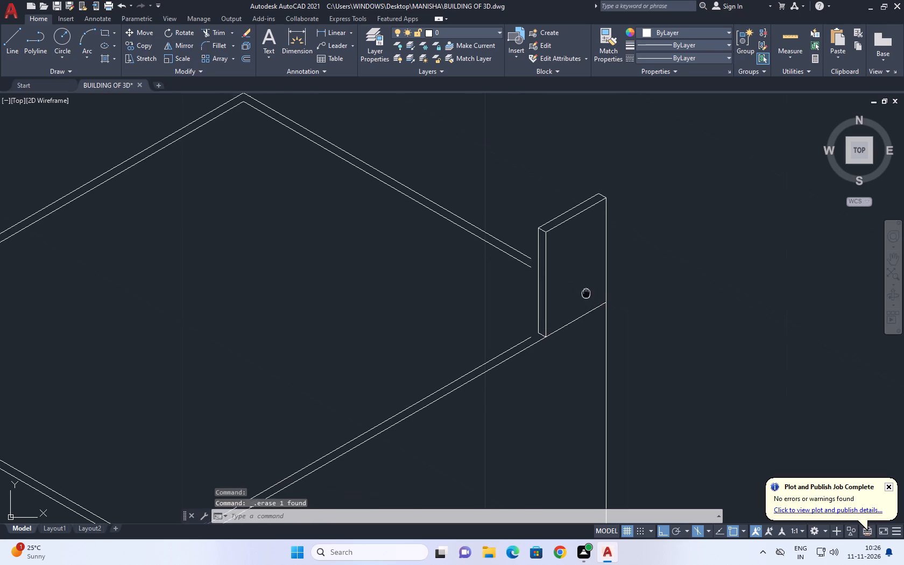
{"action": "middle_click_drag", "start_coordinate": [586, 296], "coordinate": [586, 298]}
{"action": "type", "text": "EX"}
{"action": "key", "text": "space"}
{"action": "left_click", "coordinate": [524, 231]}
{"action": "left_click", "coordinate": [499, 293]}
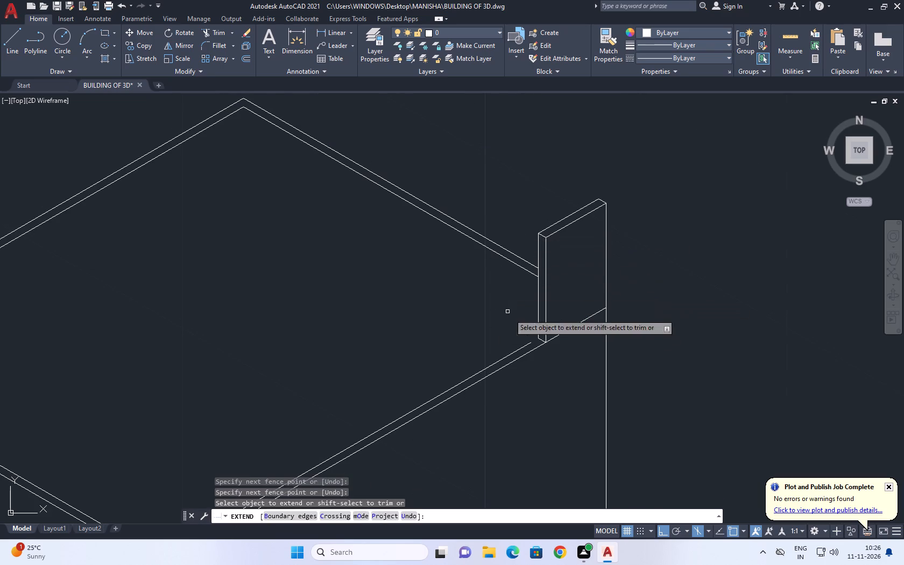
{"action": "left_click", "coordinate": [515, 349]}
{"action": "key", "text": "Escape"}
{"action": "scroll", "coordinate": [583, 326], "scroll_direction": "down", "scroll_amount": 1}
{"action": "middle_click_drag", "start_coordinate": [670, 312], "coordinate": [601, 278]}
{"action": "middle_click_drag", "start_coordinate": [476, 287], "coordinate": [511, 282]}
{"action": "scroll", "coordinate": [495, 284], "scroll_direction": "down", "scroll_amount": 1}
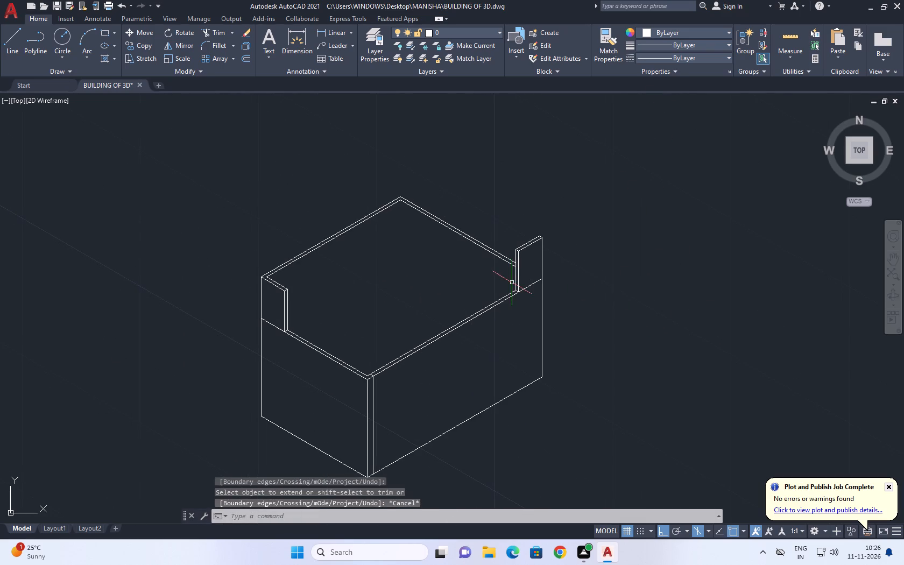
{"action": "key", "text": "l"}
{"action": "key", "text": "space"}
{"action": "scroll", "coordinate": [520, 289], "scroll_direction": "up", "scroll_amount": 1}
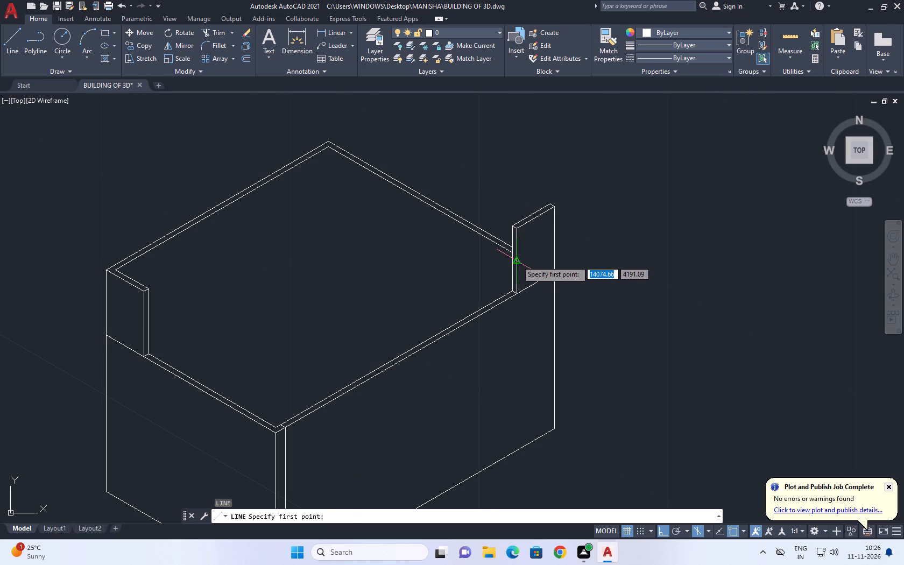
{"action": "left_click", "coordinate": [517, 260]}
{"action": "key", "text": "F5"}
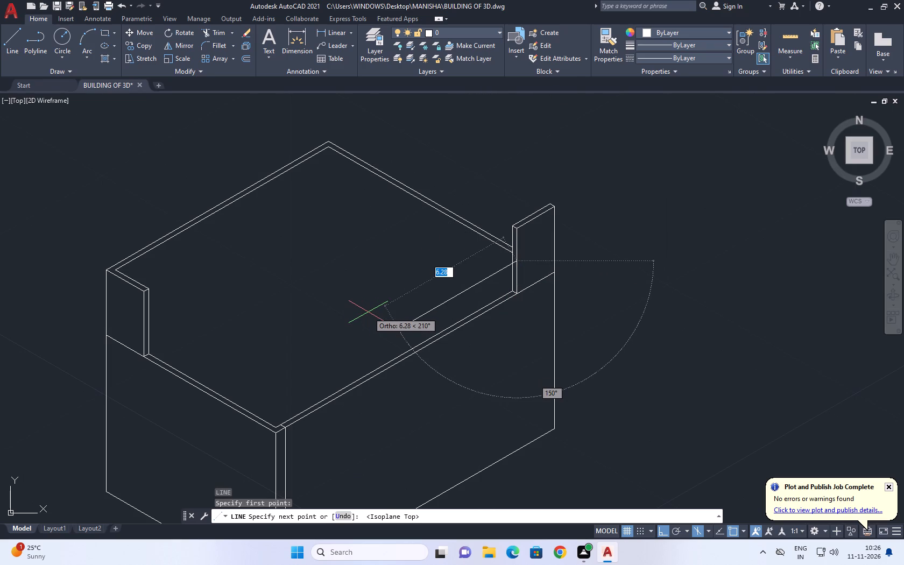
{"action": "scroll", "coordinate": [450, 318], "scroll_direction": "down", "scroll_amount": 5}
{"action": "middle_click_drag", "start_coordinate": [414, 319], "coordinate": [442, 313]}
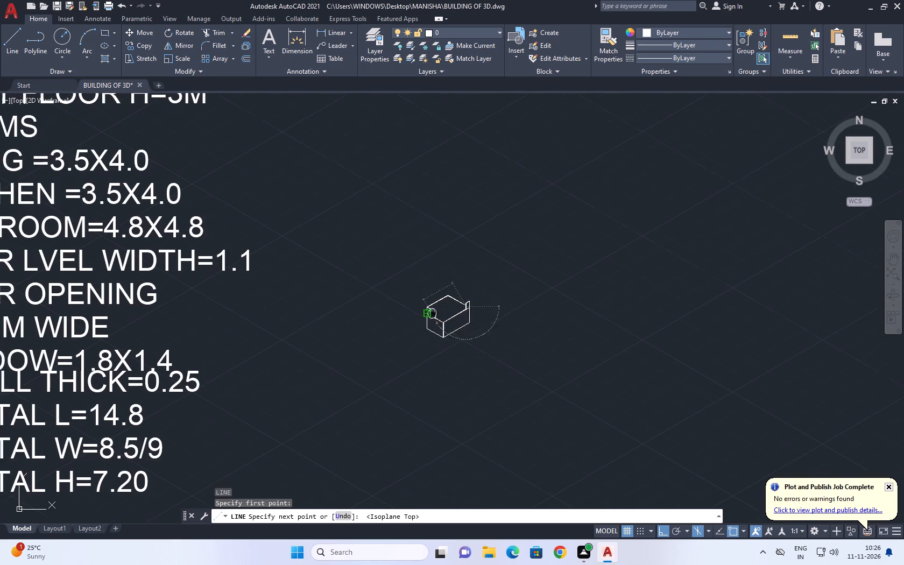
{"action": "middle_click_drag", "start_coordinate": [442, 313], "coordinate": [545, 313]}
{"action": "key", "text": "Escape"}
Copy the front long wall's inner top edge 4.8 into the building, for one side of the bedroom.
{"action": "scroll", "coordinate": [590, 305], "scroll_direction": "up", "scroll_amount": 4}
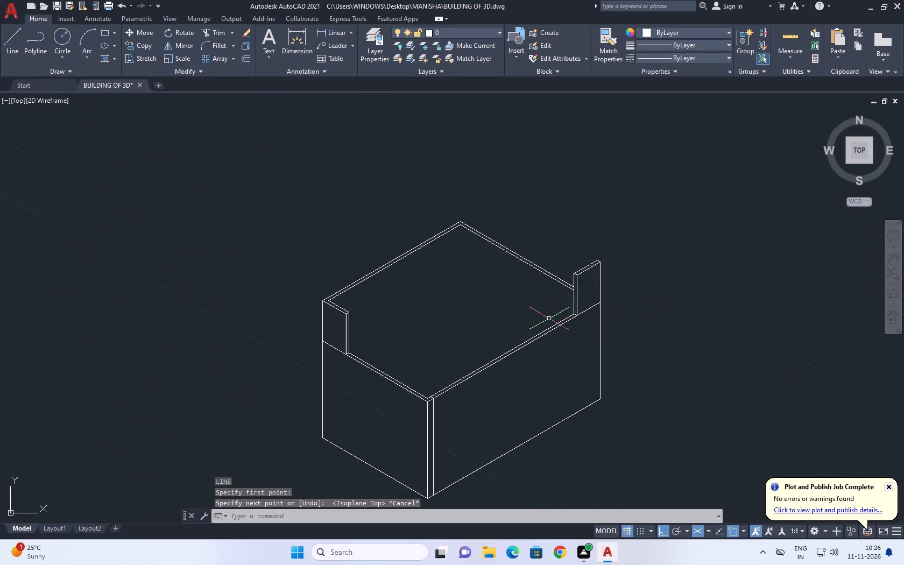
{"action": "scroll", "coordinate": [549, 319], "scroll_direction": "up", "scroll_amount": 2}
{"action": "left_click", "coordinate": [563, 333]}
{"action": "left_click", "coordinate": [556, 339]}
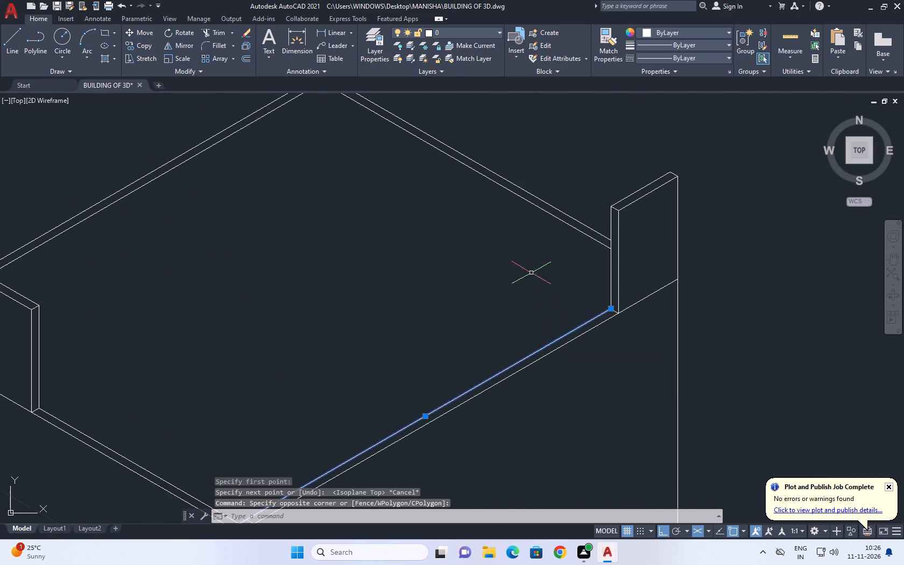
{"action": "middle_click_drag", "start_coordinate": [531, 272], "coordinate": [575, 308]}
{"action": "key", "text": "c"}
{"action": "key", "text": "o"}
{"action": "key", "text": "space"}
{"action": "left_click", "coordinate": [599, 324]}
{"action": "scroll", "coordinate": [548, 287], "scroll_direction": "down", "scroll_amount": 4}
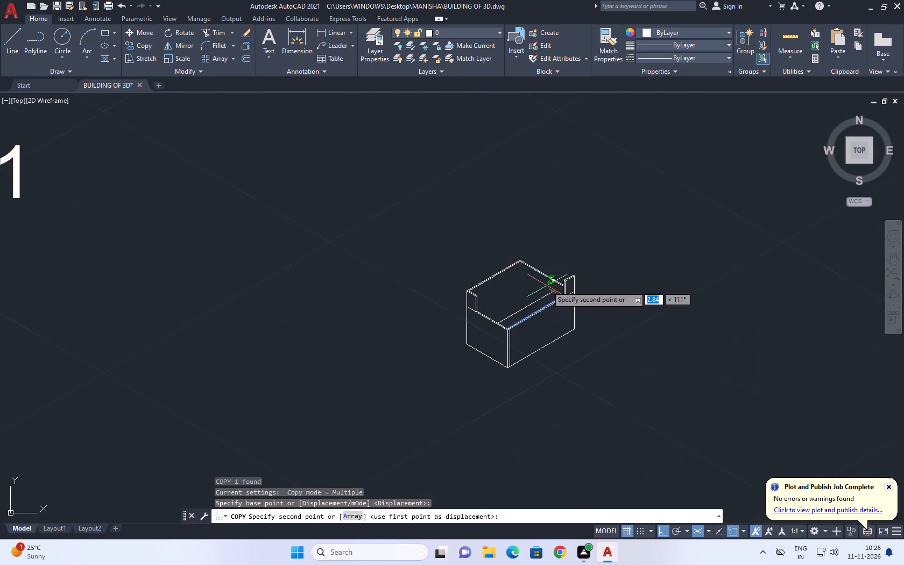
{"action": "middle_click_drag", "start_coordinate": [526, 281], "coordinate": [571, 319]}
{"action": "scroll", "coordinate": [588, 313], "scroll_direction": "down", "scroll_amount": 4}
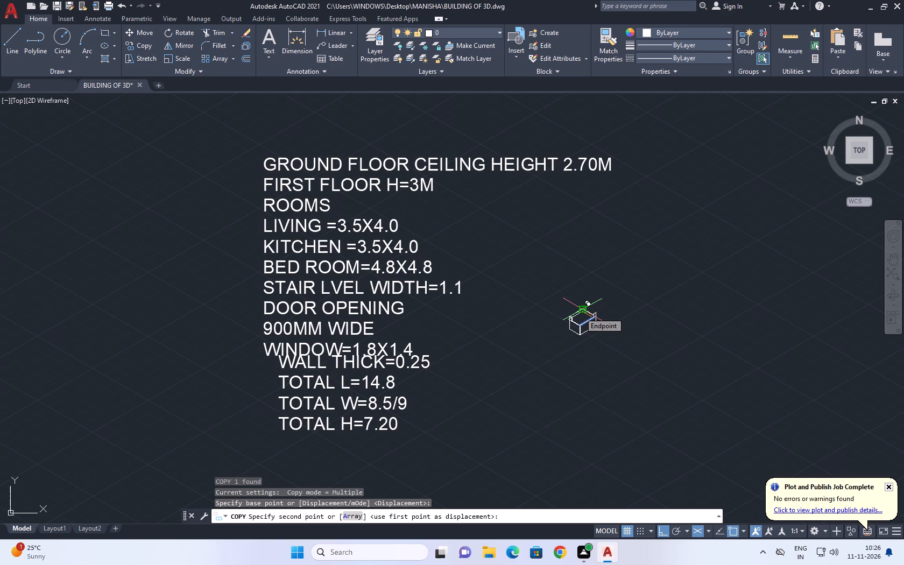
{"action": "scroll", "coordinate": [605, 324], "scroll_direction": "up", "scroll_amount": 2}
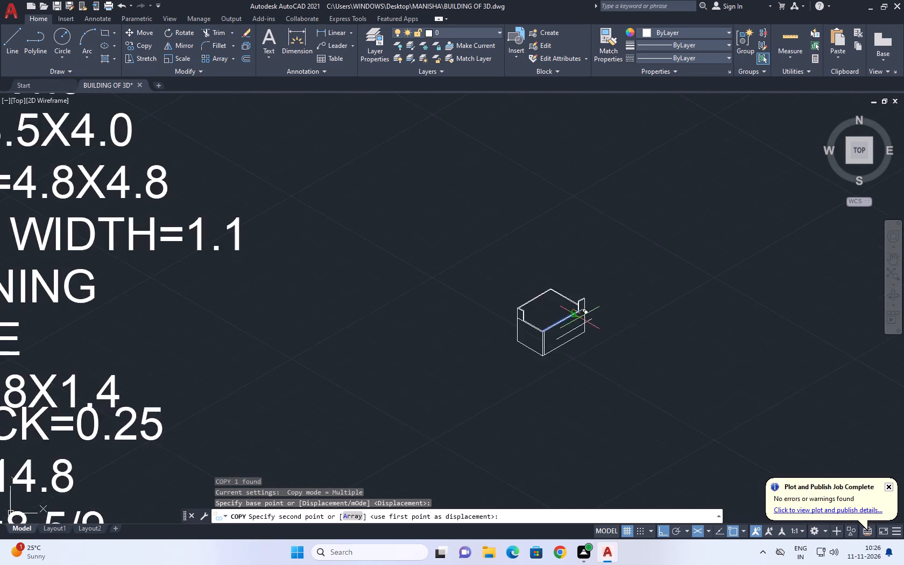
{"action": "scroll", "coordinate": [546, 310], "scroll_direction": "up", "scroll_amount": 5}
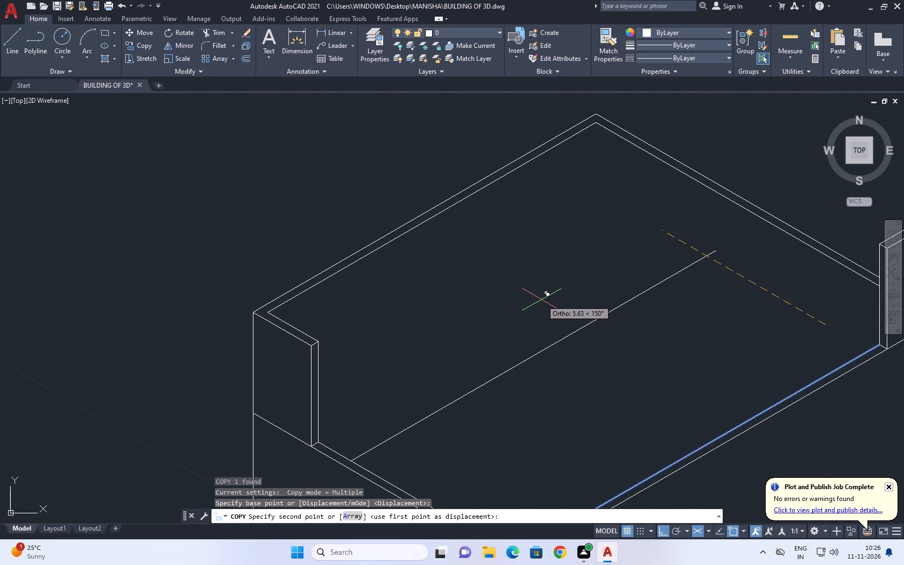
{"action": "type", "text": "4.58"}
{"action": "key", "text": "Return"}
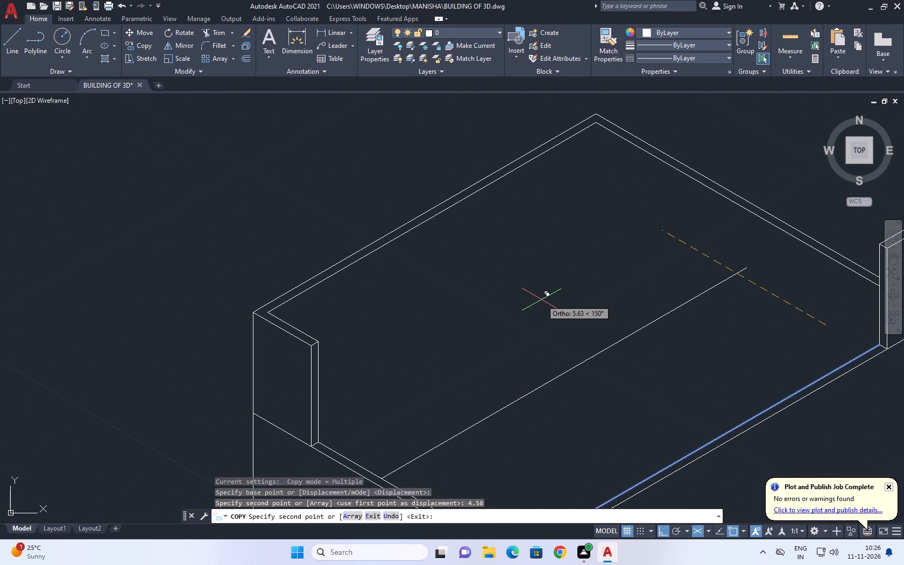
{"action": "key", "text": "ctrl+z"}
{"action": "type", "text": "4.8"}
{"action": "key", "text": "Return"}
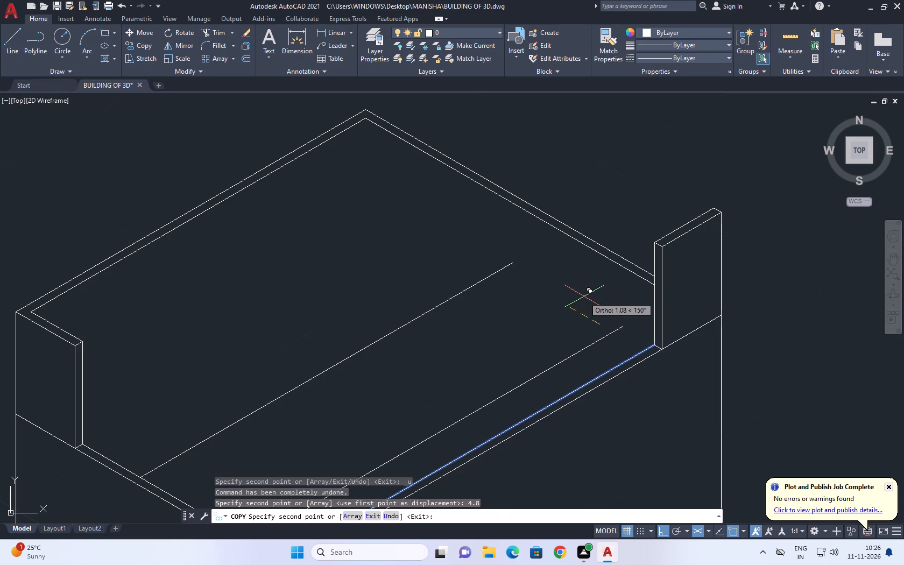
{"action": "key", "text": "space"}
Copy the inner top edge of the short wall beside the raised section 4.8 into the building, parallel to itself.
{"action": "left_click", "coordinate": [619, 266]}
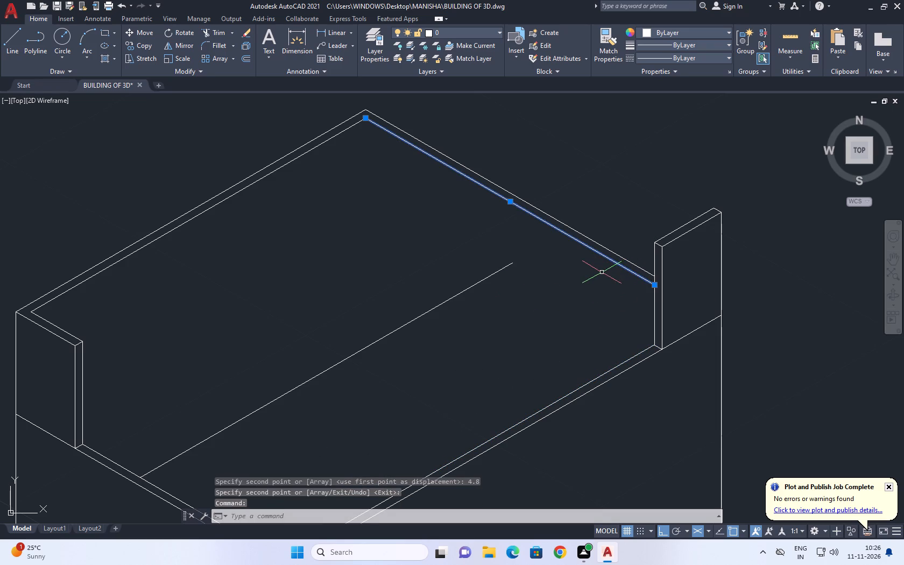
{"action": "type", "text": "CO"}
{"action": "key", "text": "space"}
{"action": "left_click", "coordinate": [601, 273]}
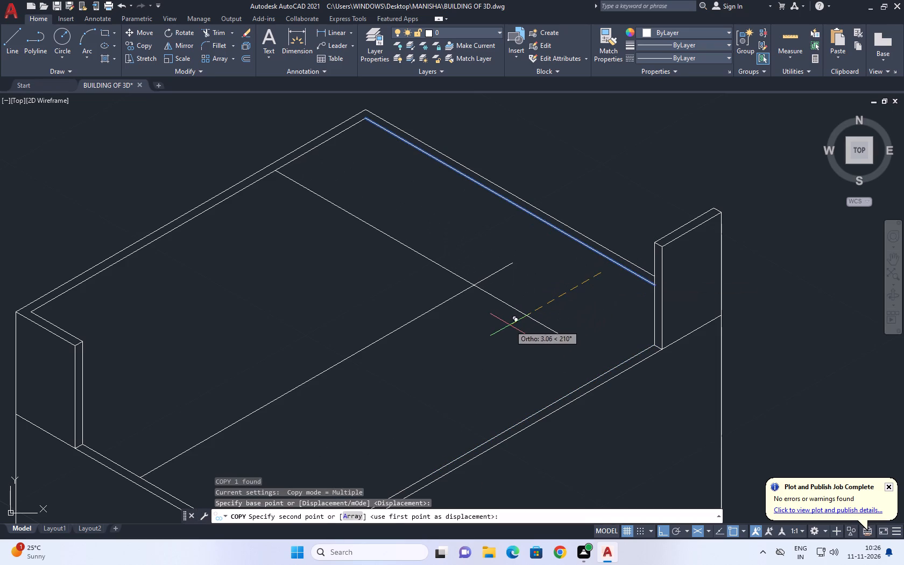
{"action": "key", "text": "4"}
{"action": "key", "text": "period"}
{"action": "key", "text": "8"}
{"action": "key", "text": "Return"}
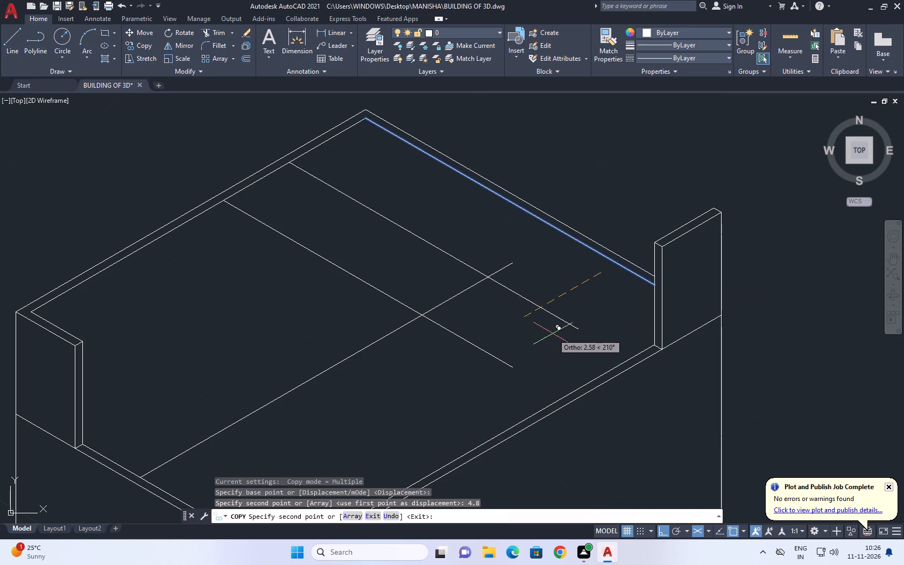
{"action": "key", "text": "space"}
Trim the parts of both copied lines that lie beyond their crossing, leaving the room's inner corner.
{"action": "middle_click_drag", "start_coordinate": [427, 310], "coordinate": [508, 307]}
{"action": "type", "text": "TR"}
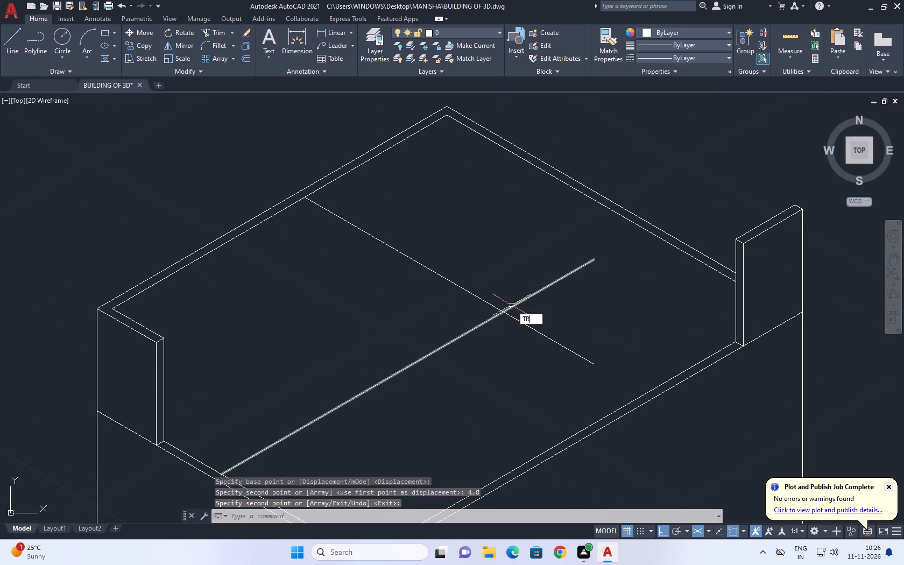
{"action": "key", "text": "space"}
{"action": "left_click_drag", "start_coordinate": [468, 376], "coordinate": [468, 369]}
{"action": "left_click", "coordinate": [469, 214]}
{"action": "key", "text": "space"}
Extend the two room lines to the inner top edges of the short wall and the long wall.
{"action": "middle_click_drag", "start_coordinate": [545, 330], "coordinate": [558, 320]}
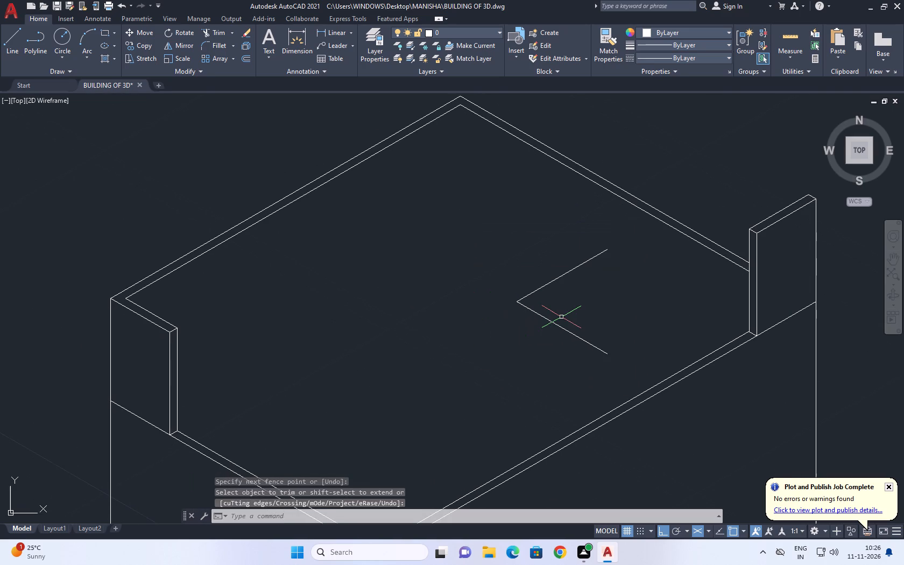
{"action": "type", "text": "EX"}
{"action": "key", "text": "space"}
{"action": "left_click", "coordinate": [570, 243]}
{"action": "left_click", "coordinate": [605, 287]}
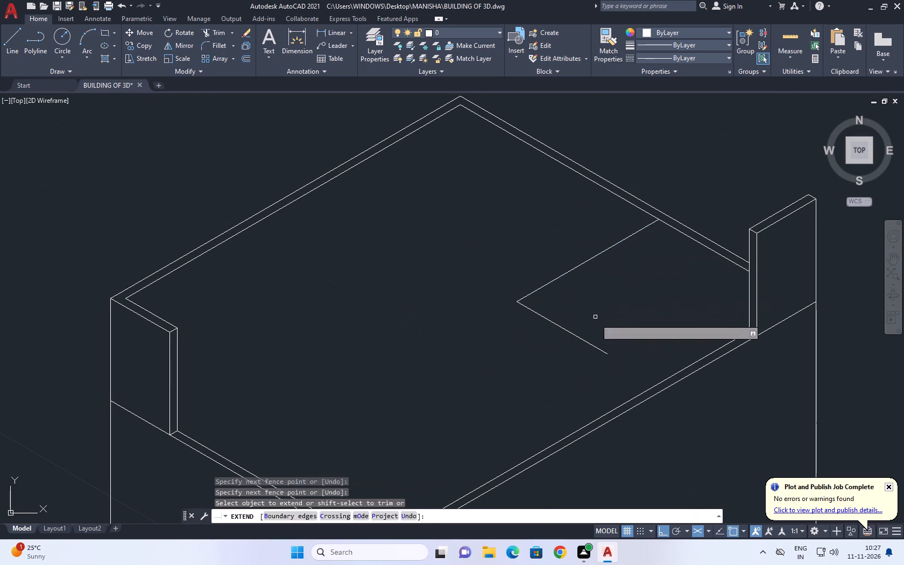
{"action": "left_click", "coordinate": [595, 320]}
{"action": "left_click", "coordinate": [582, 377]}
{"action": "key", "text": "space"}
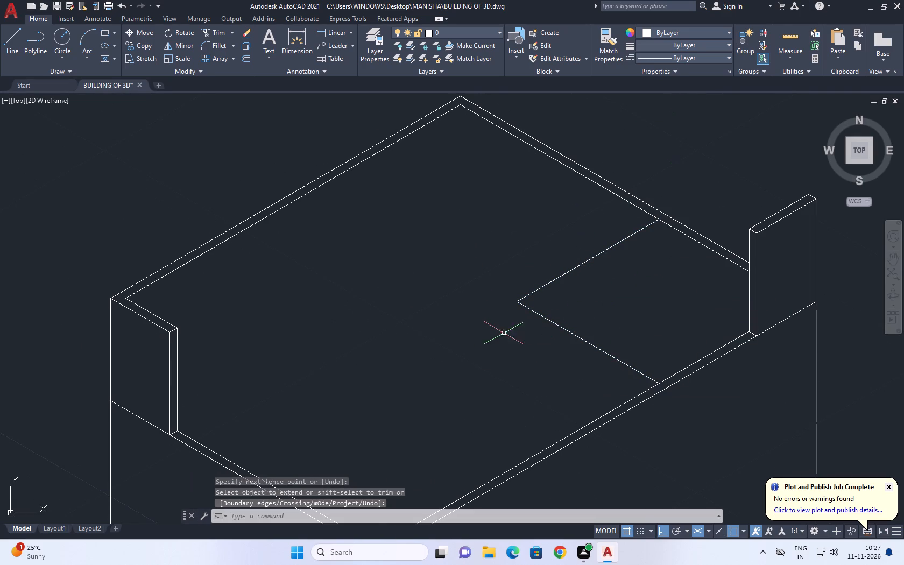
Offset both bedroom lines 0.125 outward, away from the room, to give the partitions their thickness.
{"action": "left_click_drag", "start_coordinate": [567, 285], "coordinate": [562, 283]}
{"action": "left_click_drag", "start_coordinate": [512, 253], "coordinate": [505, 250]}
{"action": "middle_click_drag", "start_coordinate": [536, 276], "coordinate": [544, 323]}
{"action": "key", "text": "o"}
{"action": "key", "text": "space"}
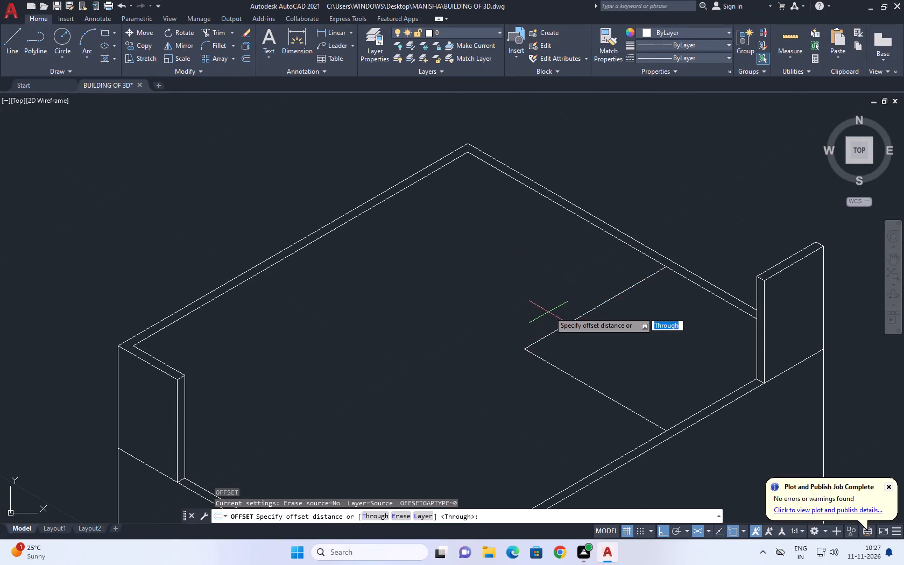
{"action": "scroll", "coordinate": [550, 308], "scroll_direction": "down", "scroll_amount": 5}
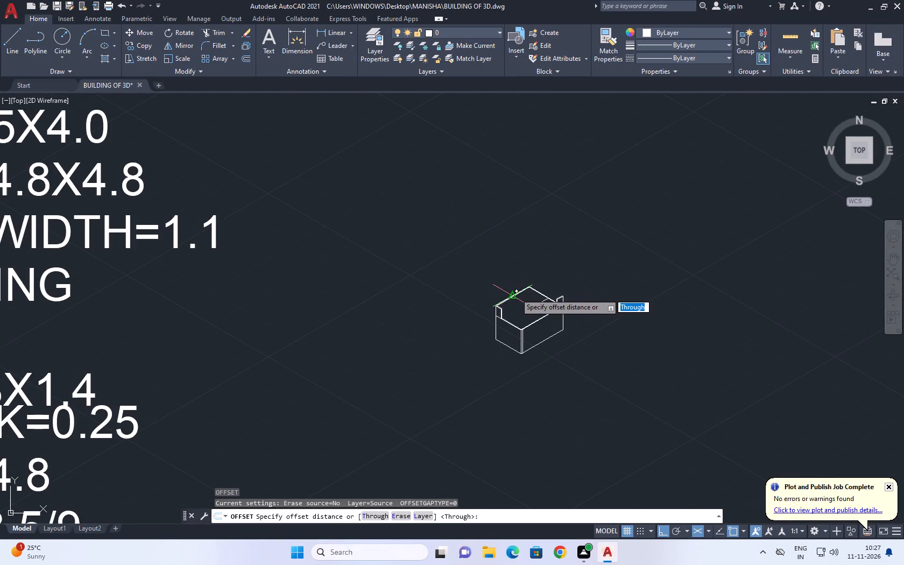
{"action": "scroll", "coordinate": [379, 293], "scroll_direction": "down", "scroll_amount": 2}
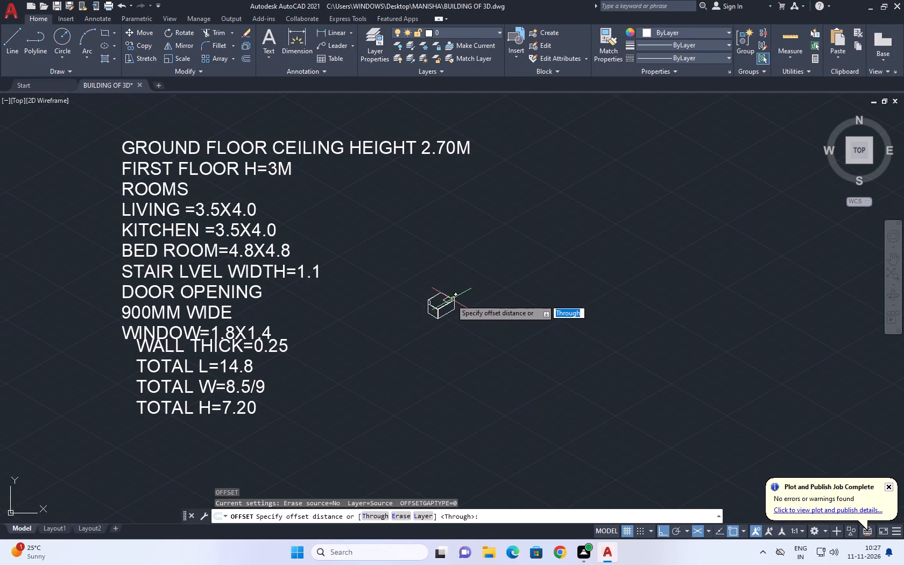
{"action": "scroll", "coordinate": [451, 300], "scroll_direction": "up", "scroll_amount": 8}
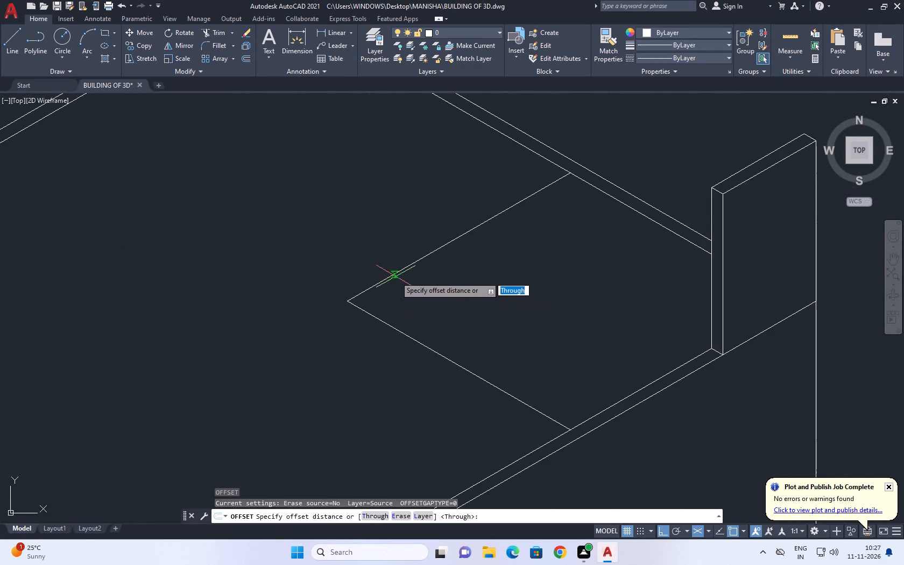
{"action": "middle_click_drag", "start_coordinate": [397, 278], "coordinate": [448, 355]}
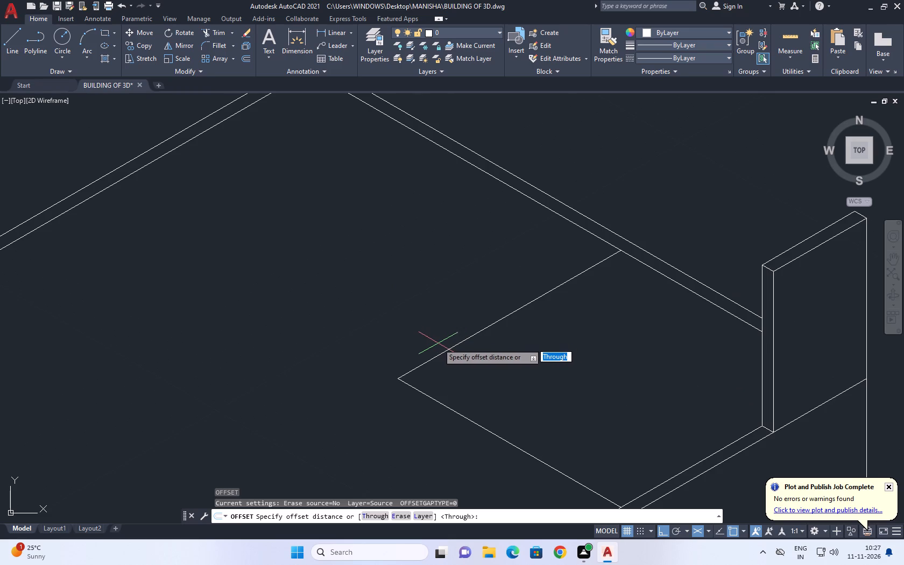
{"action": "type", "text": "0.1253"}
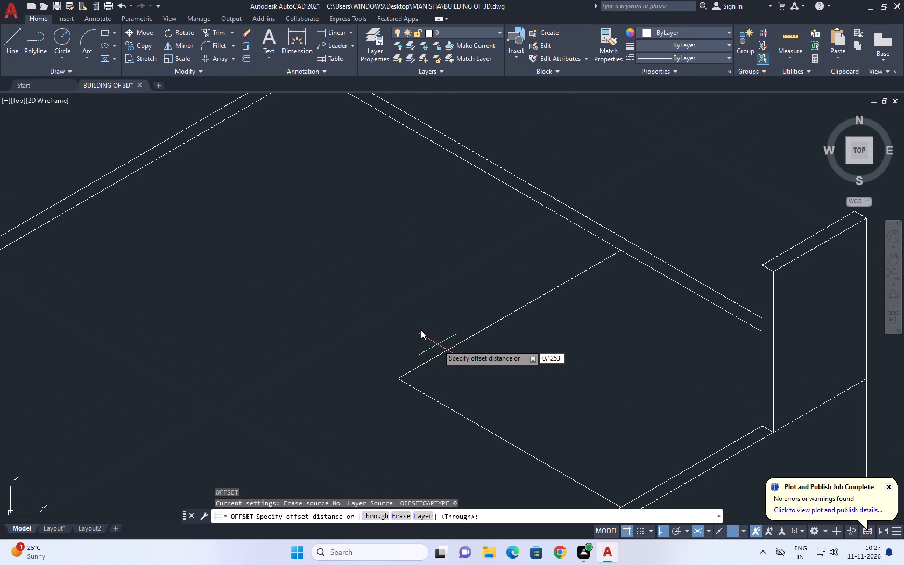
{"action": "key", "text": "BackSpace"}
{"action": "key", "text": "Return"}
{"action": "left_click", "coordinate": [404, 313]}
{"action": "middle_click_drag", "start_coordinate": [465, 409], "coordinate": [463, 399]}
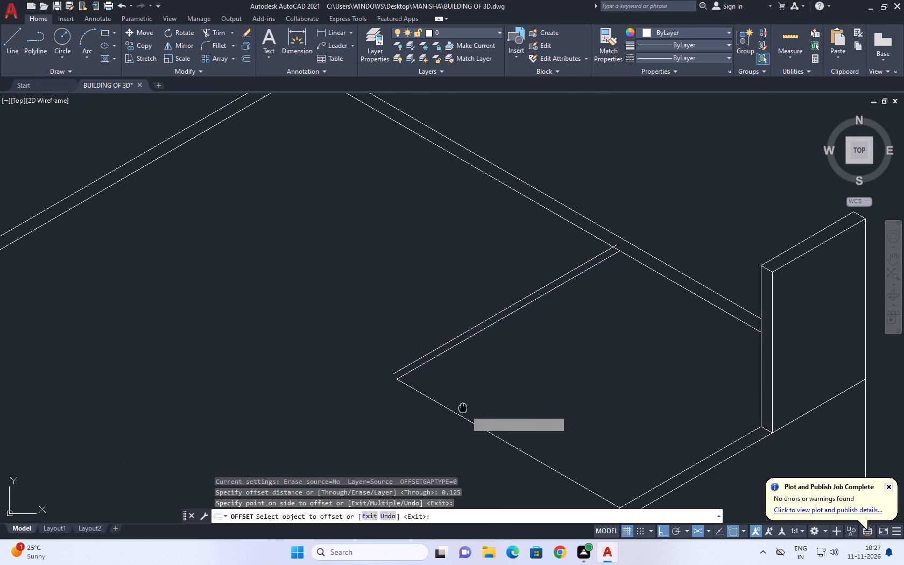
{"action": "middle_click_drag", "start_coordinate": [463, 399], "coordinate": [509, 289]}
{"action": "left_click", "coordinate": [529, 310]}
{"action": "left_click_drag", "start_coordinate": [462, 344], "coordinate": [468, 352]}
{"action": "scroll", "coordinate": [524, 295], "scroll_direction": "down", "scroll_amount": 4}
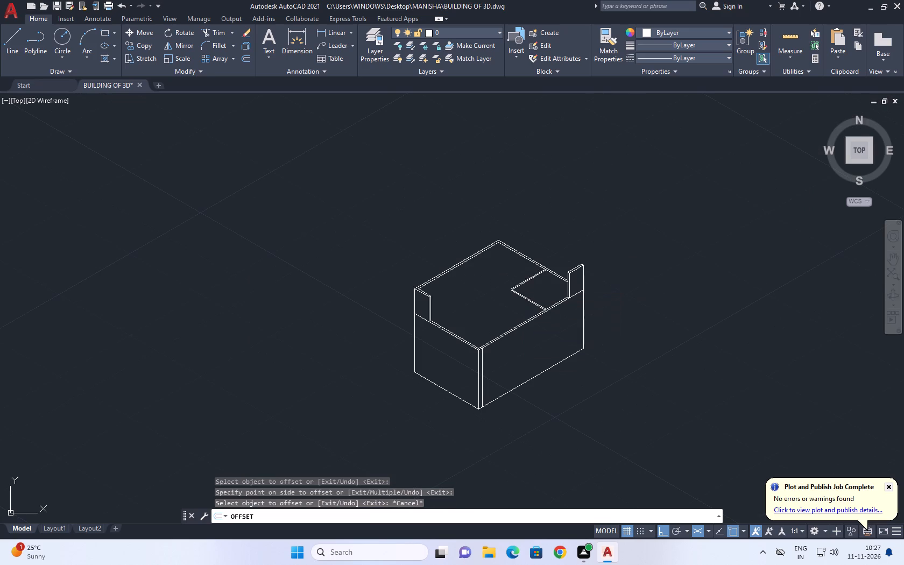
{"action": "key", "text": "Escape"}
Trim the outer partition line's end that passes beyond the short wall's inner top edge.
{"action": "key", "text": "t"}
{"action": "key", "text": "r"}
{"action": "key", "text": "space"}
{"action": "scroll", "coordinate": [538, 276], "scroll_direction": "up", "scroll_amount": 2}
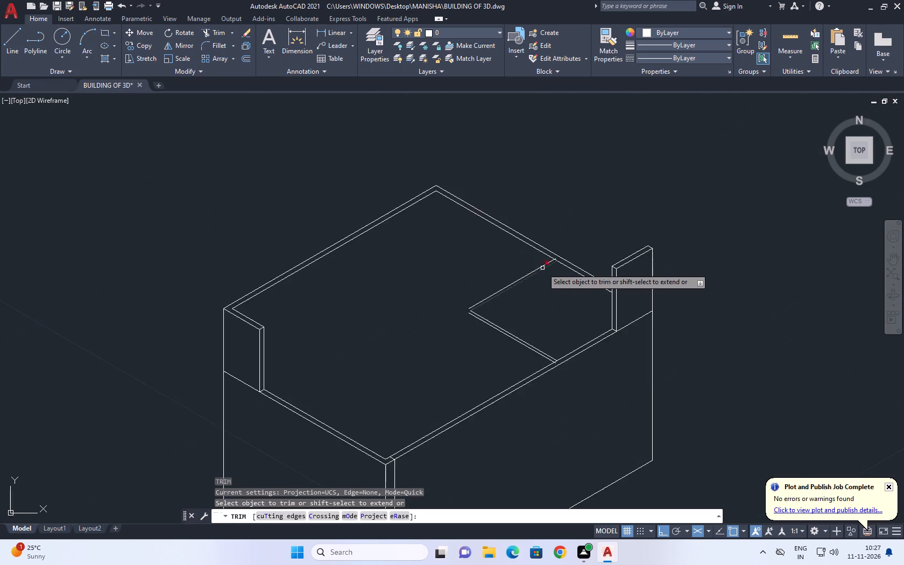
{"action": "scroll", "coordinate": [542, 268], "scroll_direction": "up", "scroll_amount": 5}
{"action": "left_click", "coordinate": [556, 289]}
{"action": "scroll", "coordinate": [557, 284], "scroll_direction": "down", "scroll_amount": 4}
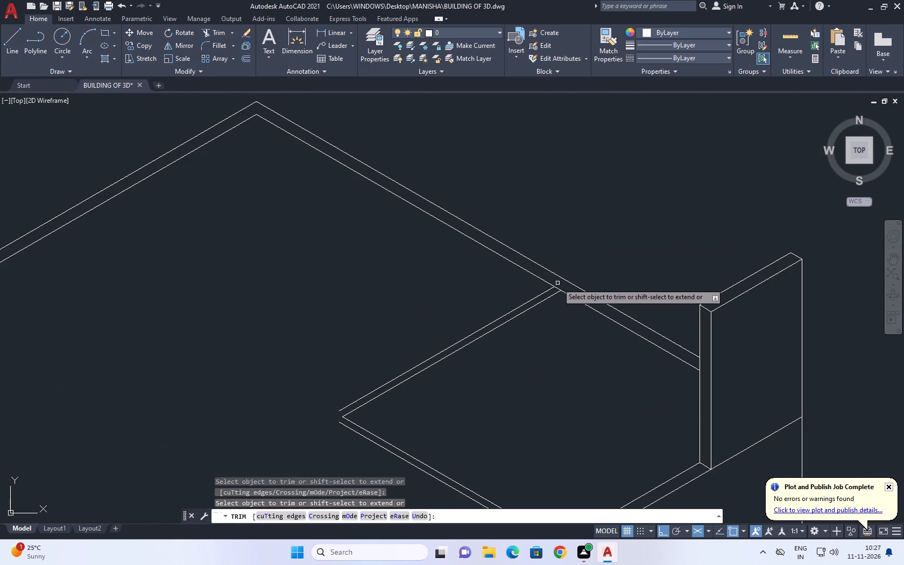
{"action": "key", "text": "Escape"}
Fillet the two outer partition lines with radius 0 so they meet in a sharp corner.
{"action": "middle_click_drag", "start_coordinate": [419, 347], "coordinate": [451, 293]}
{"action": "type", "text": "F"}
{"action": "key", "text": "space"}
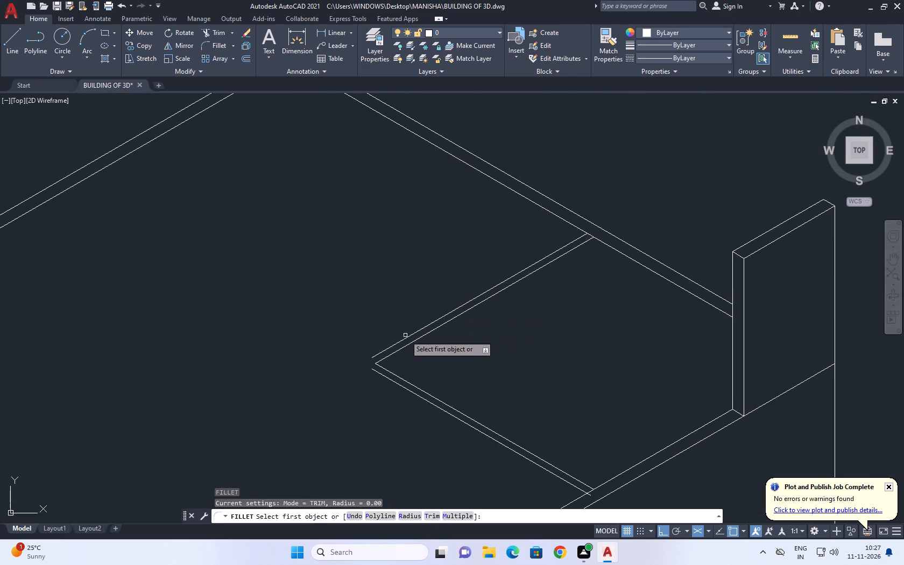
{"action": "left_click", "coordinate": [406, 335]}
{"action": "left_click", "coordinate": [406, 337]}
{"action": "left_click", "coordinate": [378, 376]}
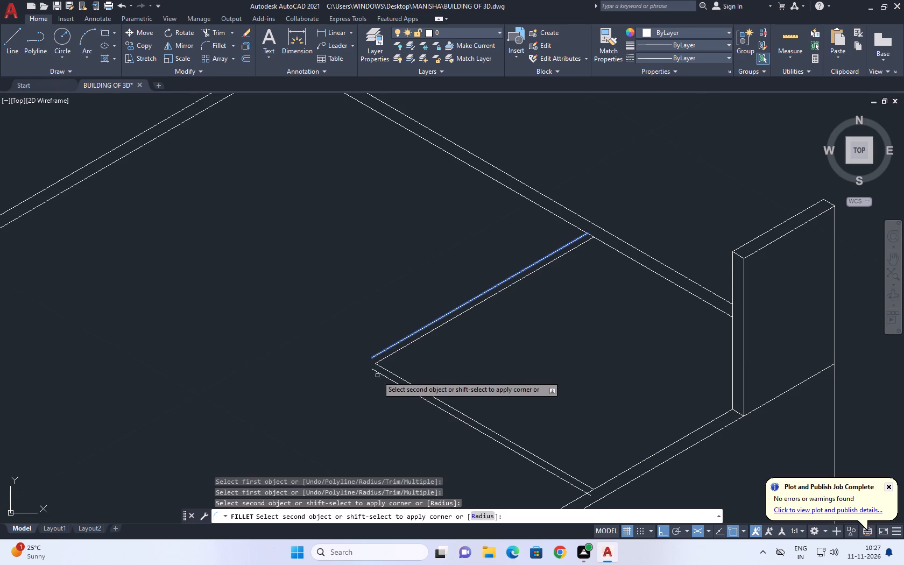
{"action": "left_click", "coordinate": [378, 372]}
Trim the outer partition line's end that passes beyond the front long wall's inner top edge.
{"action": "scroll", "coordinate": [440, 330], "scroll_direction": "down", "scroll_amount": 2}
{"action": "middle_click_drag", "start_coordinate": [424, 391], "coordinate": [466, 391]}
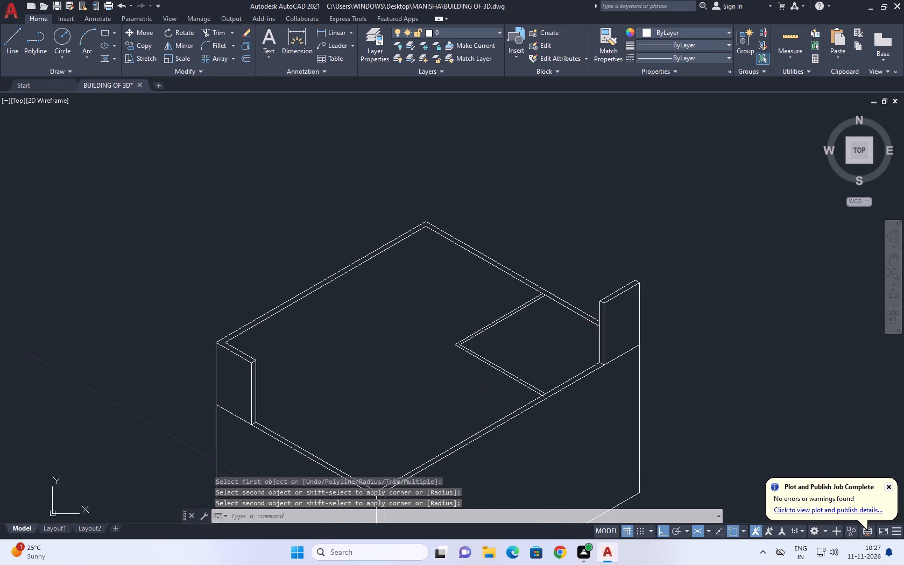
{"action": "key", "text": "t"}
{"action": "key", "text": "r"}
{"action": "key", "text": "space"}
{"action": "scroll", "coordinate": [533, 404], "scroll_direction": "up", "scroll_amount": 5}
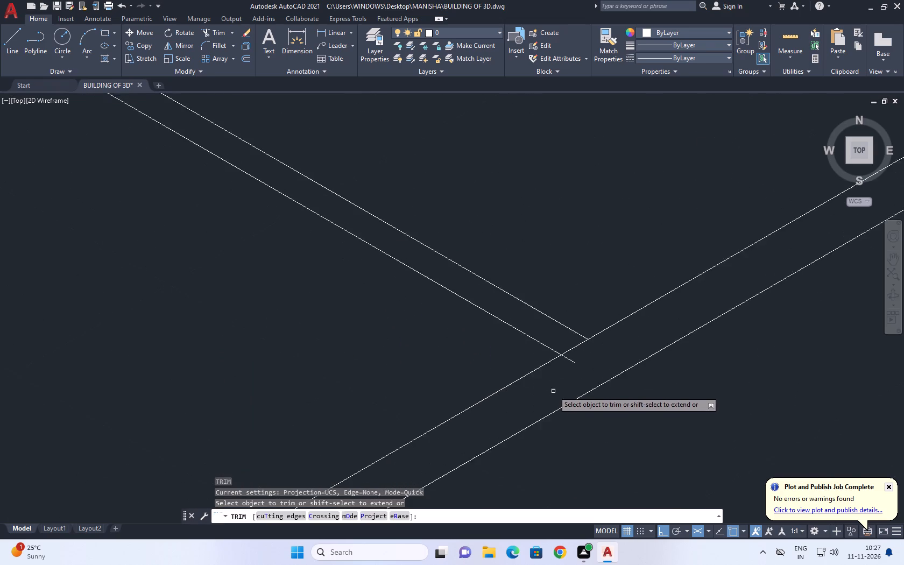
{"action": "scroll", "coordinate": [553, 391], "scroll_direction": "up", "scroll_amount": 3}
{"action": "left_click", "coordinate": [616, 309]}
{"action": "left_click", "coordinate": [573, 357]}
{"action": "scroll", "coordinate": [575, 345], "scroll_direction": "down", "scroll_amount": 7}
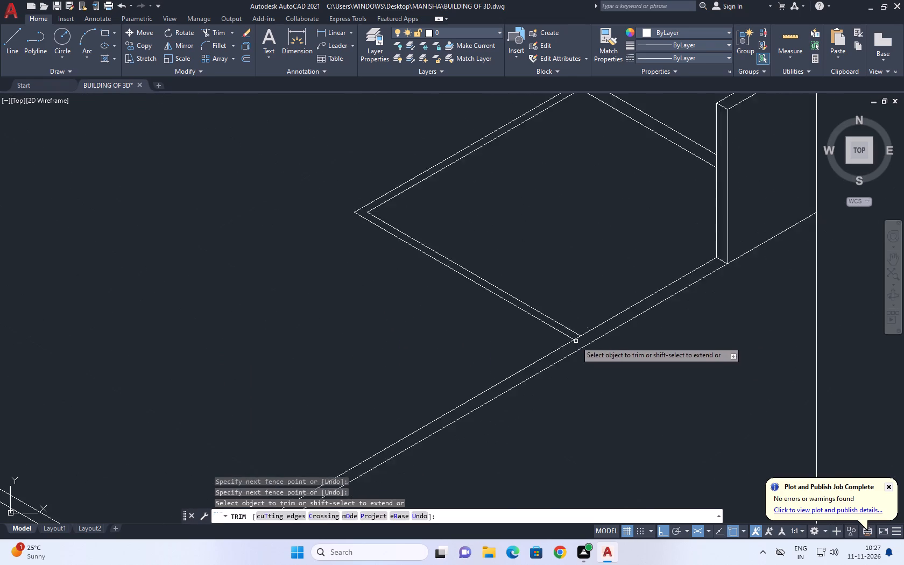
{"action": "scroll", "coordinate": [576, 341], "scroll_direction": "down", "scroll_amount": 1}
{"action": "key", "text": "space"}
Review the written notes for the sizes of the remaining rooms.
{"action": "middle_click_drag", "start_coordinate": [327, 312], "coordinate": [603, 354]}
{"action": "middle_click_drag", "start_coordinate": [661, 372], "coordinate": [490, 408]}
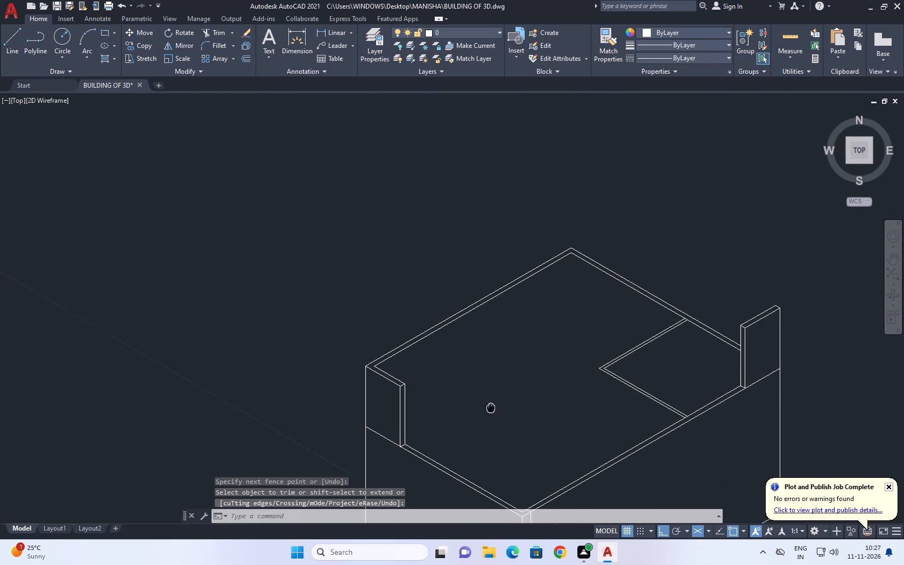
{"action": "middle_click_drag", "start_coordinate": [490, 408], "coordinate": [489, 408]}
{"action": "middle_click_drag", "start_coordinate": [574, 376], "coordinate": [573, 395]}
{"action": "scroll", "coordinate": [574, 389], "scroll_direction": "down", "scroll_amount": 1}
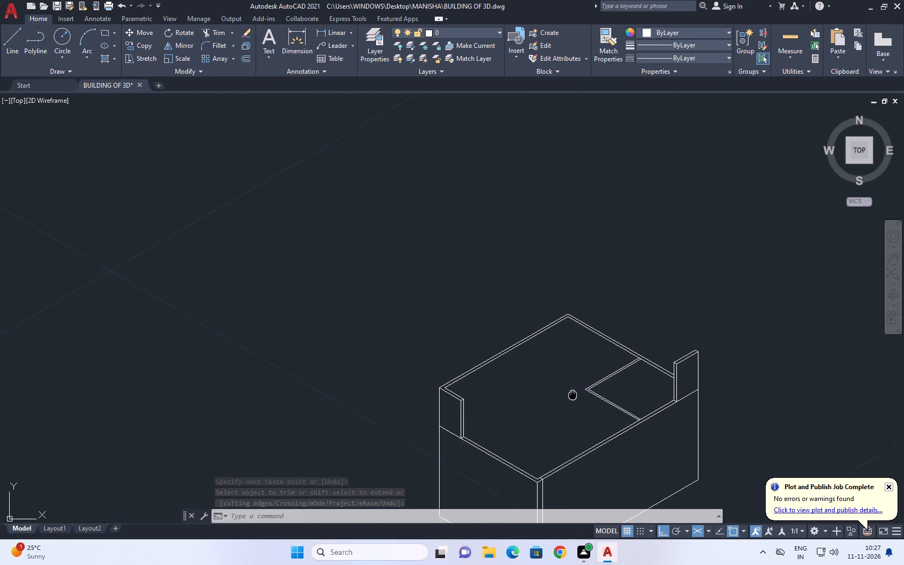
{"action": "middle_click_drag", "start_coordinate": [573, 395], "coordinate": [571, 401]}
{"action": "scroll", "coordinate": [503, 355], "scroll_direction": "down", "scroll_amount": 3}
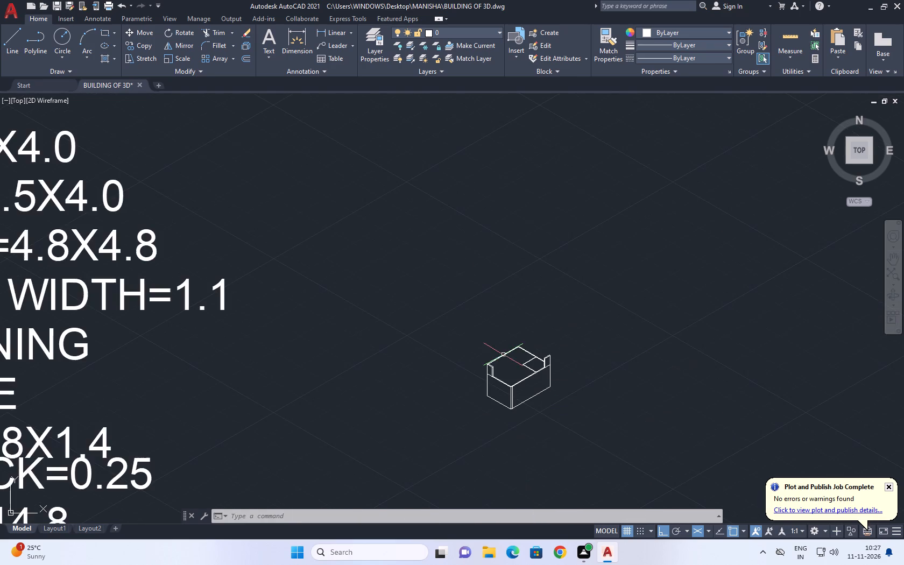
{"action": "scroll", "coordinate": [368, 356], "scroll_direction": "down", "scroll_amount": 3}
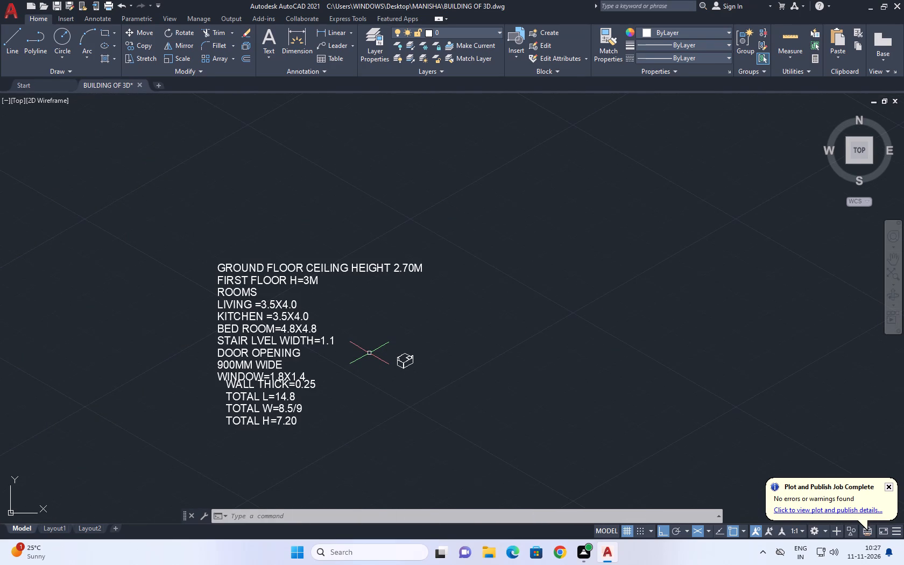
{"action": "middle_click_drag", "start_coordinate": [375, 359], "coordinate": [467, 345]}
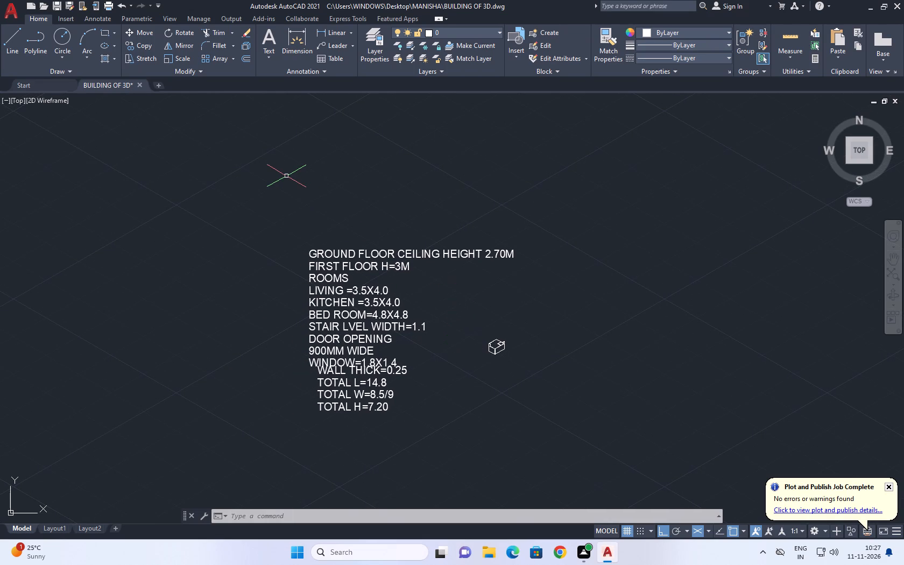
{"action": "scroll", "coordinate": [402, 314], "scroll_direction": "down", "scroll_amount": 1}
{"action": "scroll", "coordinate": [456, 331], "scroll_direction": "up", "scroll_amount": 2}
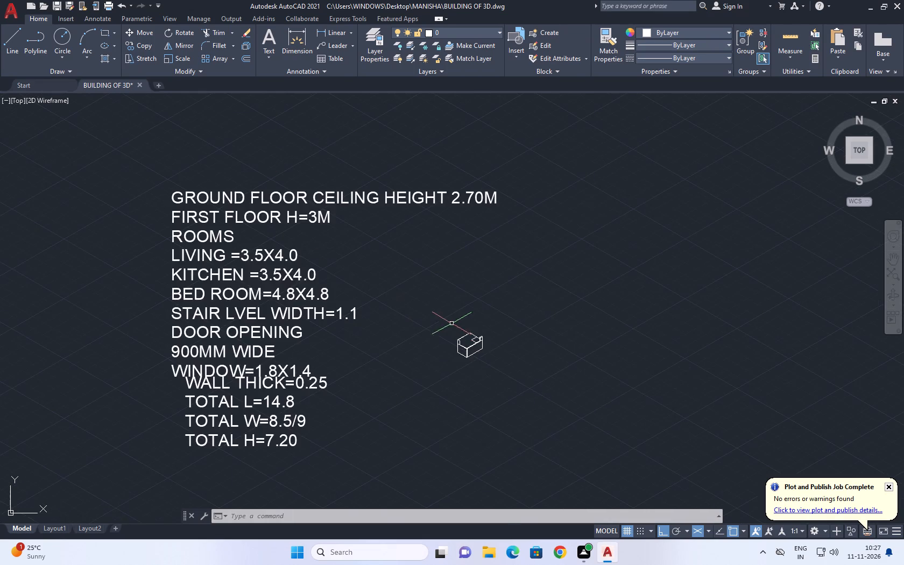
Copy the back long wall's inner top edge 4 into the building, parallel to itself, for one side of the next room.
{"action": "middle_click_drag", "start_coordinate": [468, 355], "coordinate": [475, 319]}
{"action": "scroll", "coordinate": [473, 335], "scroll_direction": "up", "scroll_amount": 1}
{"action": "scroll", "coordinate": [475, 317], "scroll_direction": "down", "scroll_amount": 1}
{"action": "scroll", "coordinate": [475, 317], "scroll_direction": "up", "scroll_amount": 5}
{"action": "scroll", "coordinate": [407, 288], "scroll_direction": "up", "scroll_amount": 1}
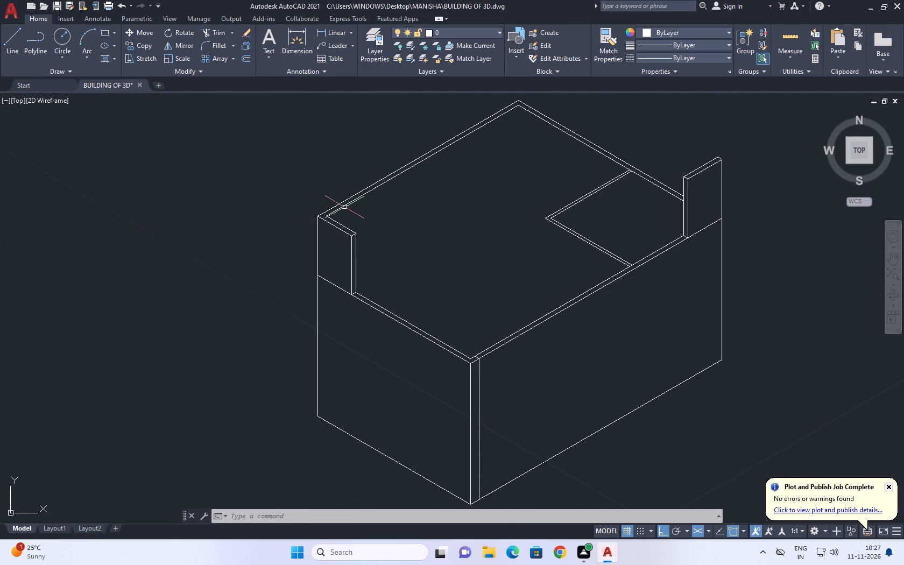
{"action": "scroll", "coordinate": [344, 207], "scroll_direction": "up", "scroll_amount": 1}
{"action": "left_click", "coordinate": [345, 205]}
{"action": "left_click", "coordinate": [136, 46]}
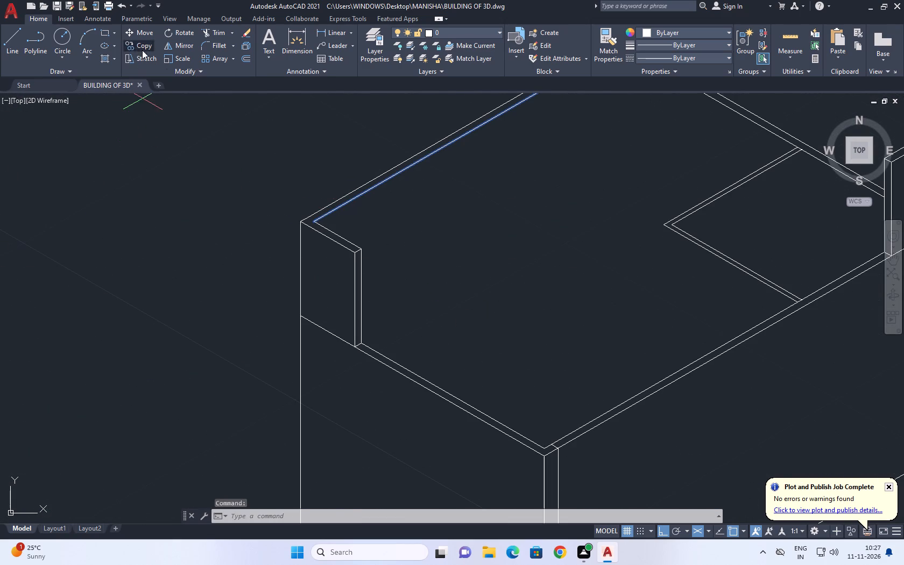
{"action": "left_click", "coordinate": [432, 214]}
{"action": "scroll", "coordinate": [484, 285], "scroll_direction": "down", "scroll_amount": 2}
{"action": "middle_click_drag", "start_coordinate": [494, 285], "coordinate": [521, 322]}
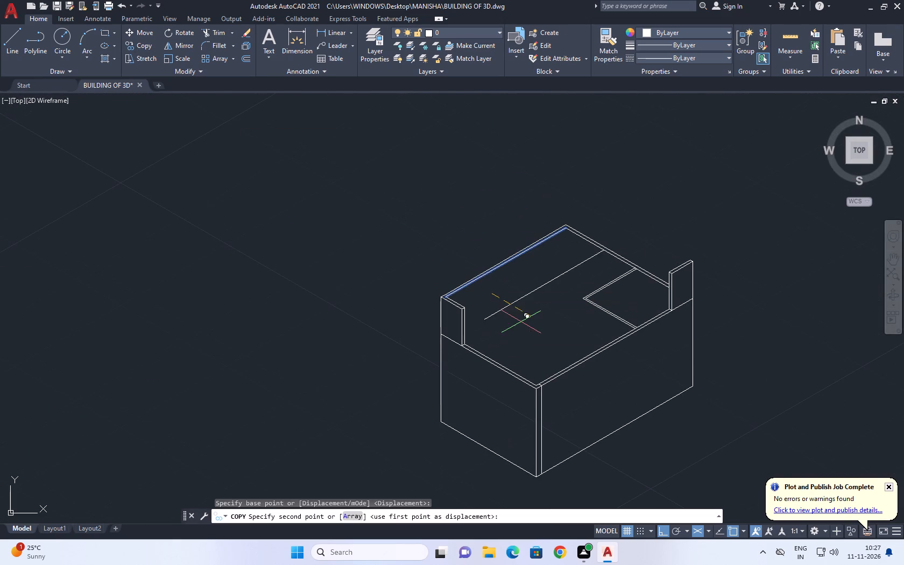
{"action": "scroll", "coordinate": [531, 335], "scroll_direction": "down", "scroll_amount": 3}
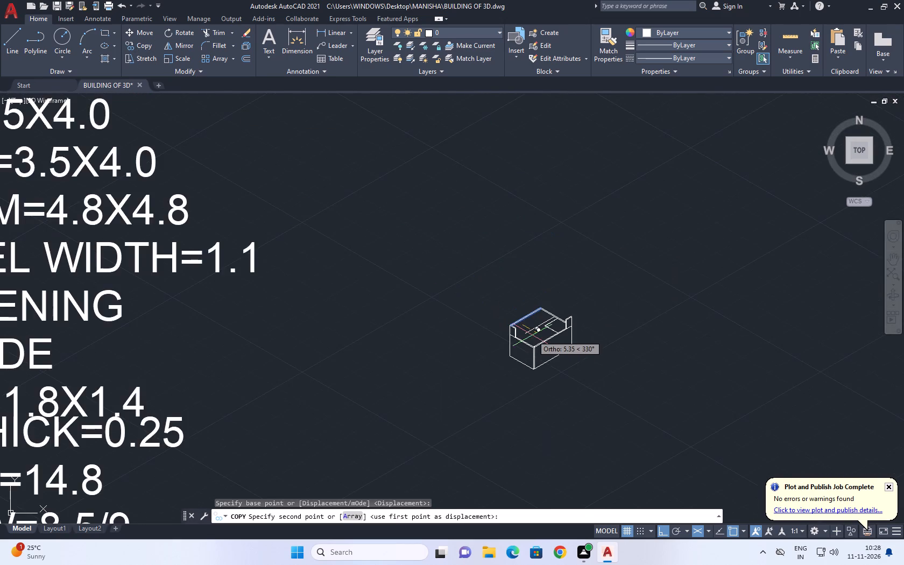
{"action": "scroll", "coordinate": [532, 335], "scroll_direction": "down", "scroll_amount": 1}
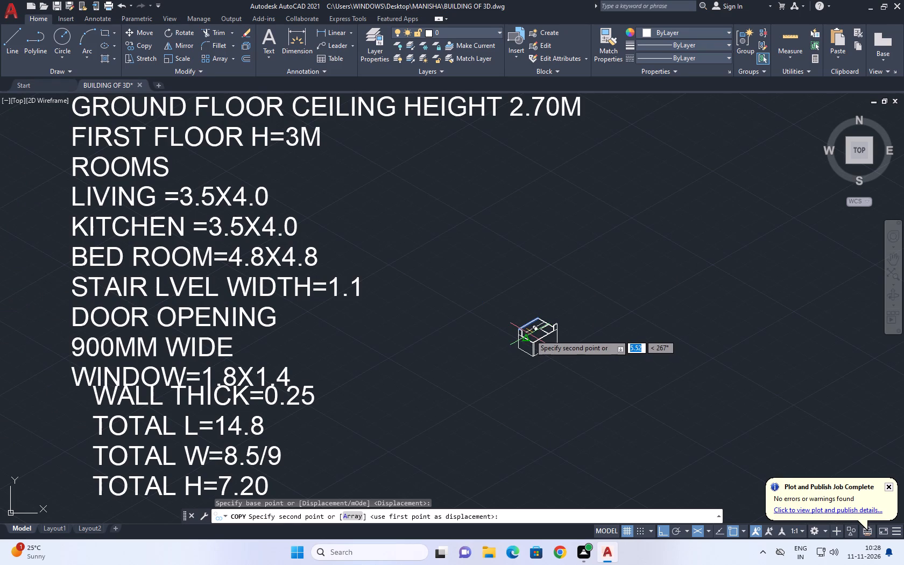
{"action": "scroll", "coordinate": [529, 334], "scroll_direction": "up", "scroll_amount": 6}
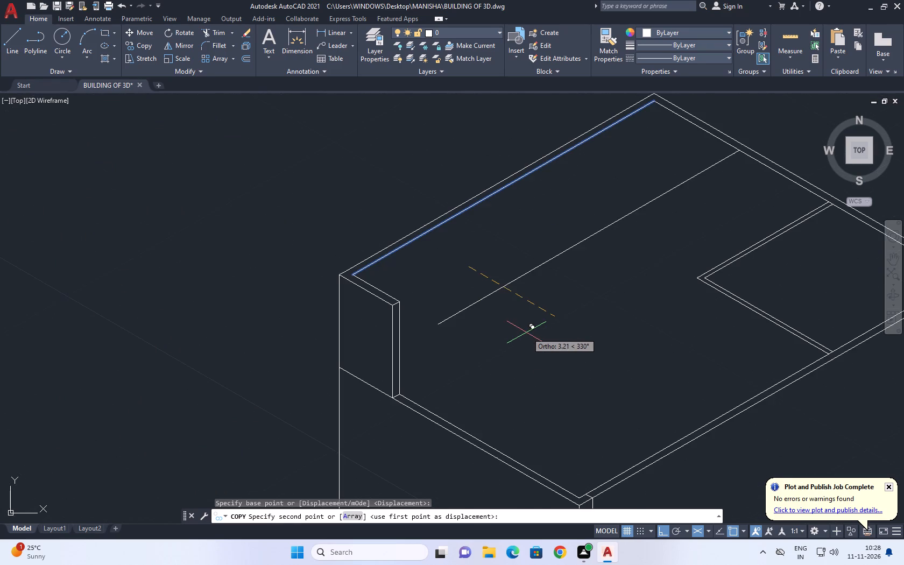
{"action": "key", "text": "4"}
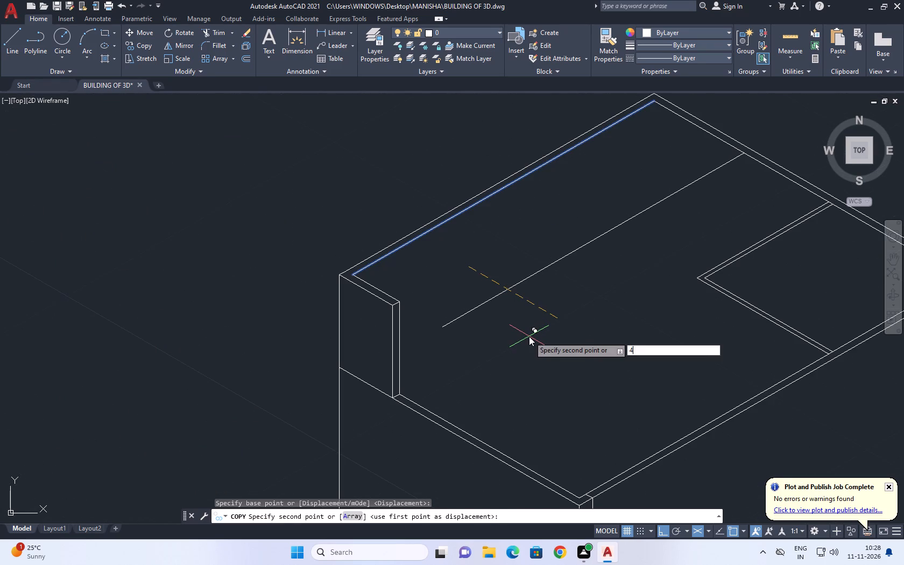
{"action": "key", "text": "Return"}
{"action": "right_click", "coordinate": [524, 351]}
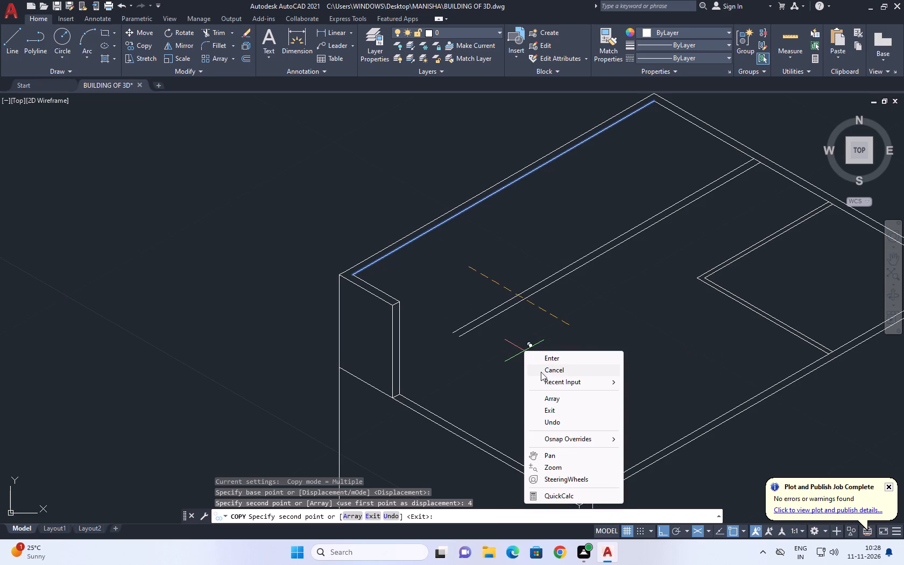
{"action": "left_click", "coordinate": [559, 372]}
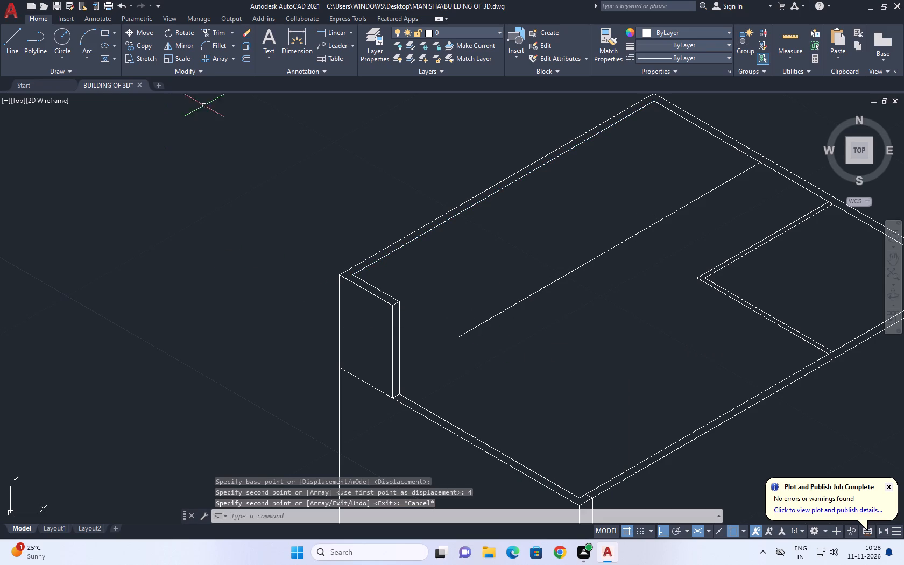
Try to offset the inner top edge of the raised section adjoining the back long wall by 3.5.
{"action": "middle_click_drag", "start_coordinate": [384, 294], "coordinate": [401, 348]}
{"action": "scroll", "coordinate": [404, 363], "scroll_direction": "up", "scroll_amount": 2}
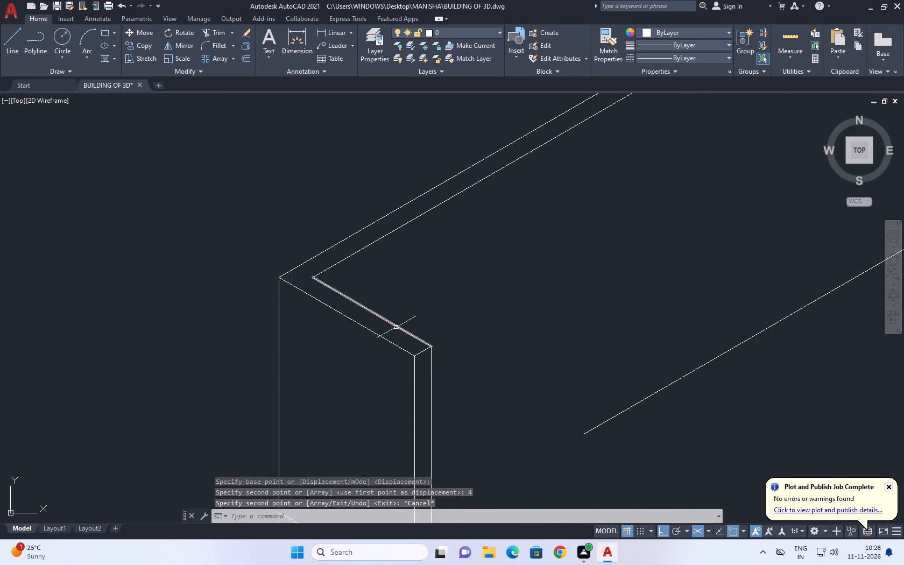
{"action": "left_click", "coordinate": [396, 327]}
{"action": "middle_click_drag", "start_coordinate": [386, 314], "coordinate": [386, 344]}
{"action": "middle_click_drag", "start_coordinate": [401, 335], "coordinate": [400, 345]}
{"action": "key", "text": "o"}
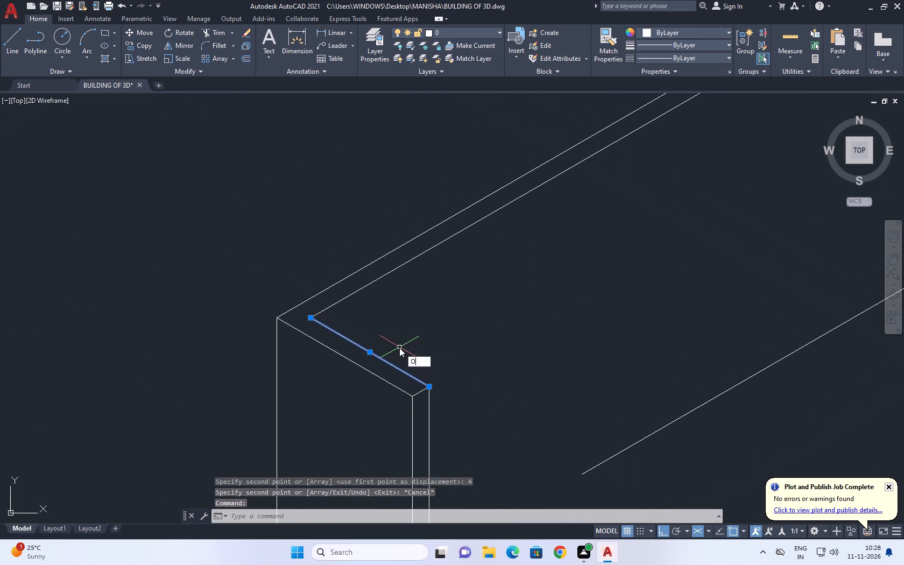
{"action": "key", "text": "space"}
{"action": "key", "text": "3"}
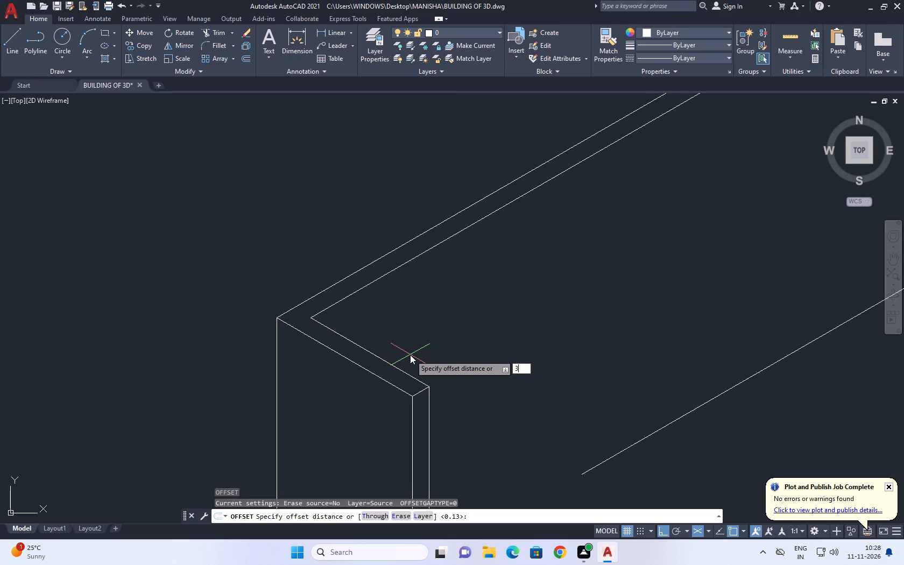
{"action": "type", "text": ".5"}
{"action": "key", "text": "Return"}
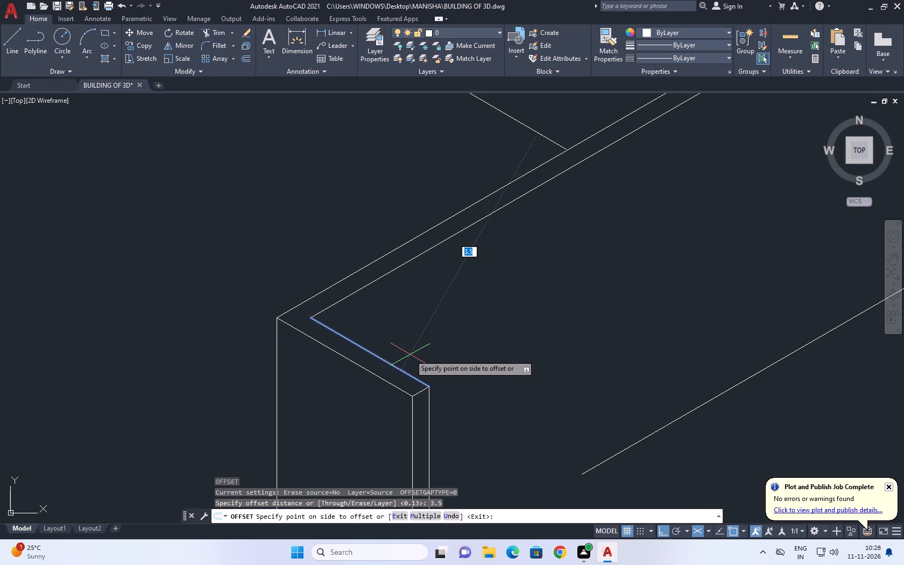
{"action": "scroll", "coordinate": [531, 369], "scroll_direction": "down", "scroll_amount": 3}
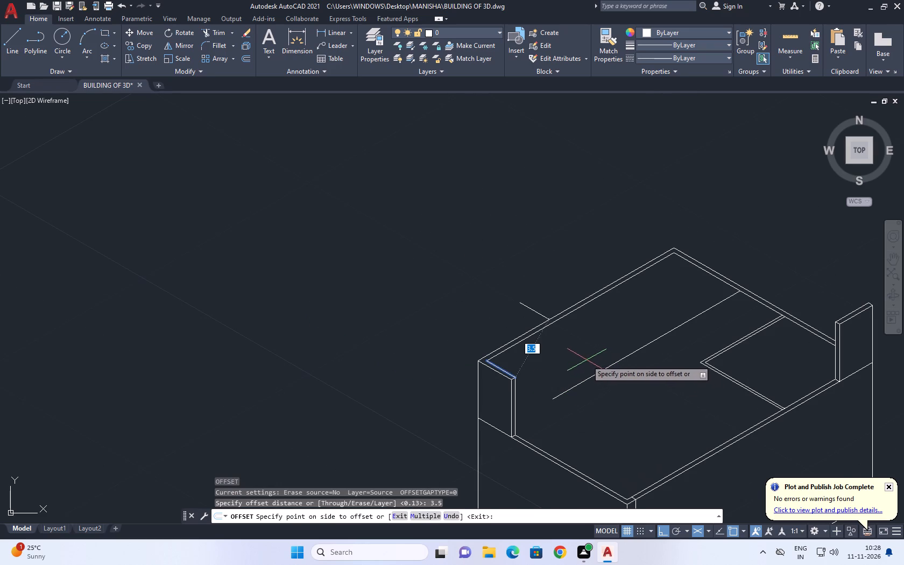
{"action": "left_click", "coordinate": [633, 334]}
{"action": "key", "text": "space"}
Copy the raised section's inner top edge 3.5 along the back long wall for the first room's cross partition.
{"action": "scroll", "coordinate": [508, 369], "scroll_direction": "up", "scroll_amount": 1}
{"action": "left_click", "coordinate": [507, 370]}
{"action": "left_click", "coordinate": [498, 376]}
{"action": "middle_click_drag", "start_coordinate": [539, 356], "coordinate": [514, 378]}
{"action": "type", "text": "CO"}
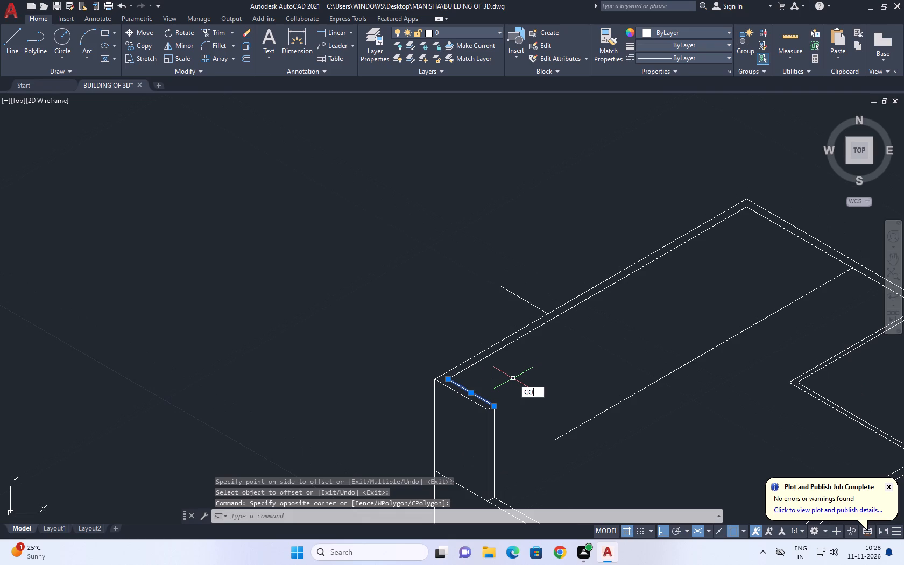
{"action": "key", "text": "space"}
{"action": "left_click", "coordinate": [489, 388]}
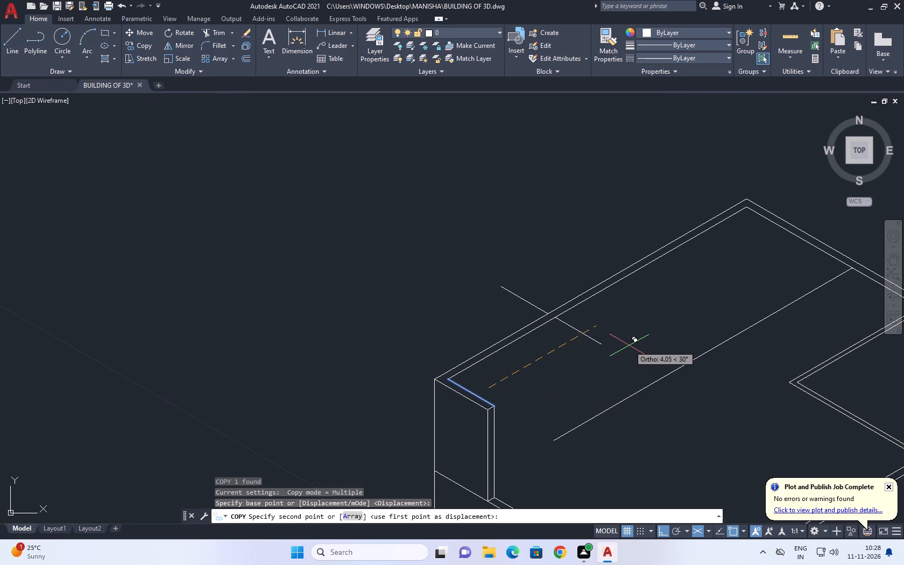
{"action": "type", "text": "3.5"}
{"action": "key", "text": "Return"}
{"action": "key", "text": "space"}
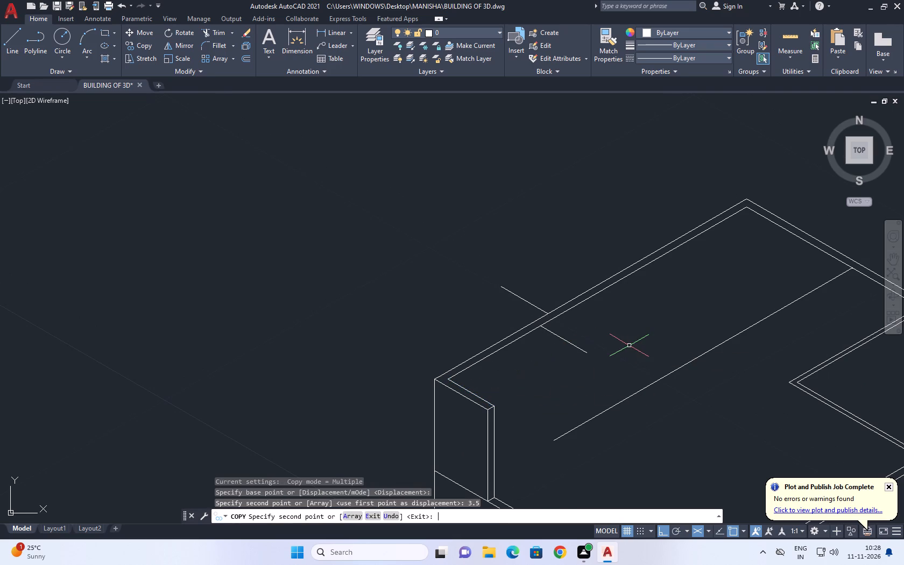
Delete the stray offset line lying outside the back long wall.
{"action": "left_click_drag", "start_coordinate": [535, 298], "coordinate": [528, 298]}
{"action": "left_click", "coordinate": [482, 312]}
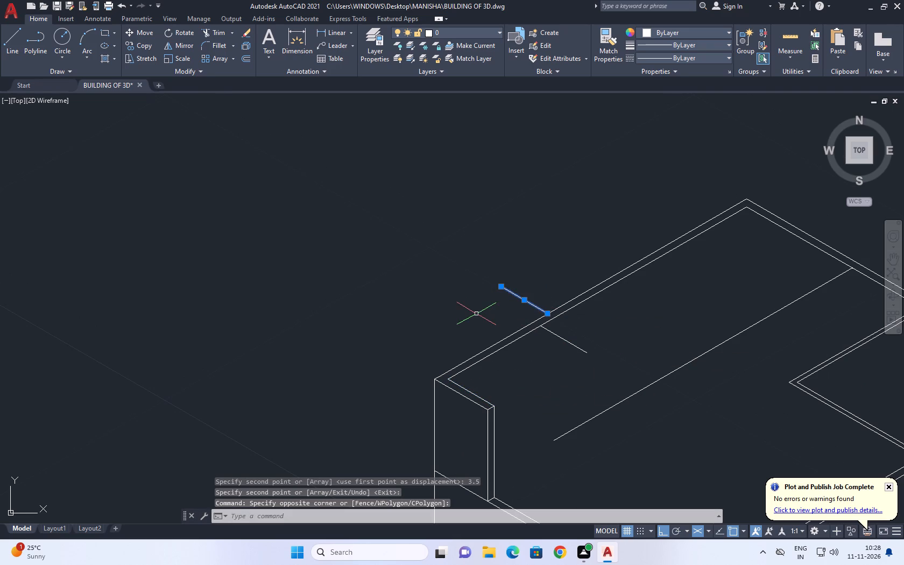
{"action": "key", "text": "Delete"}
Extend the copied cross partition line to meet the long partition line inside the building.
{"action": "middle_click_drag", "start_coordinate": [563, 363], "coordinate": [480, 343]}
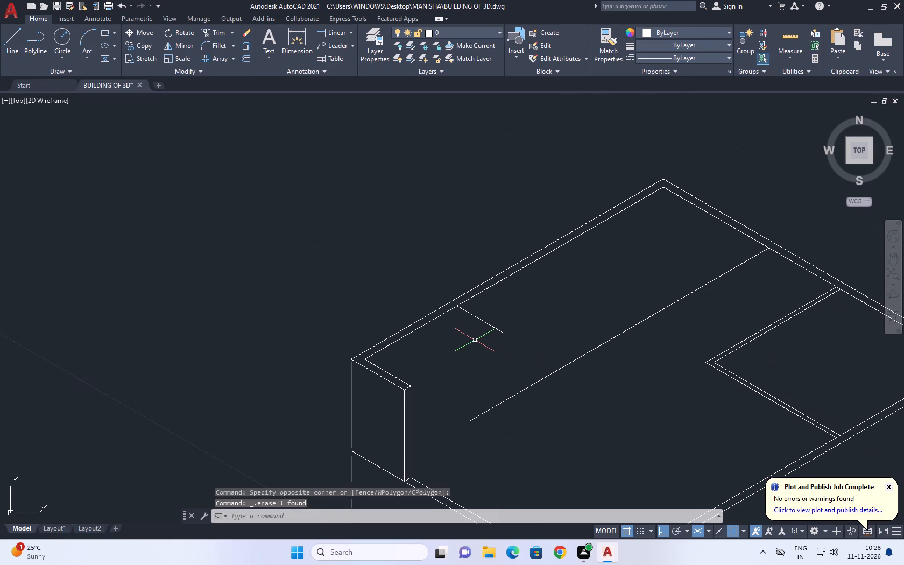
{"action": "key", "text": "e"}
{"action": "key", "text": "x"}
{"action": "key", "text": "space"}
{"action": "left_click", "coordinate": [502, 312]}
{"action": "left_click", "coordinate": [472, 334]}
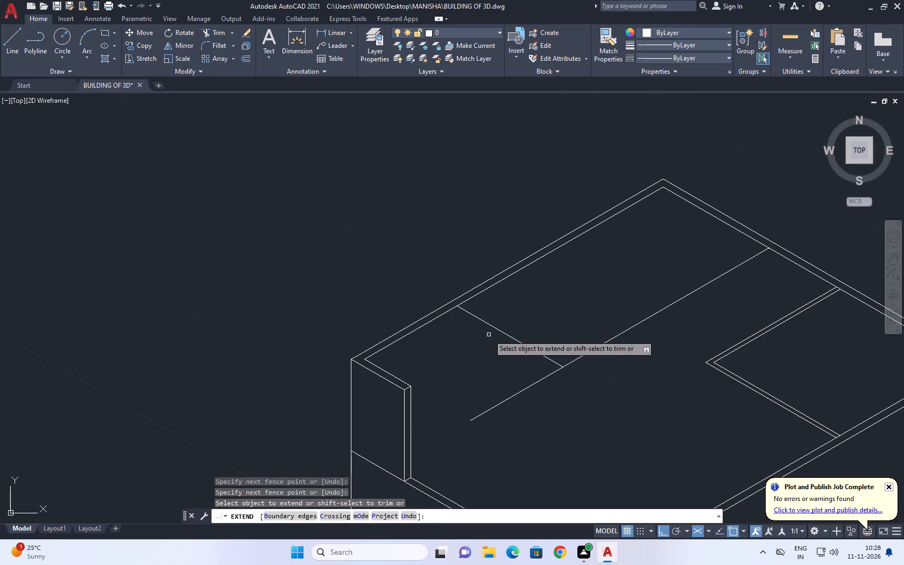
{"action": "key", "text": "space"}
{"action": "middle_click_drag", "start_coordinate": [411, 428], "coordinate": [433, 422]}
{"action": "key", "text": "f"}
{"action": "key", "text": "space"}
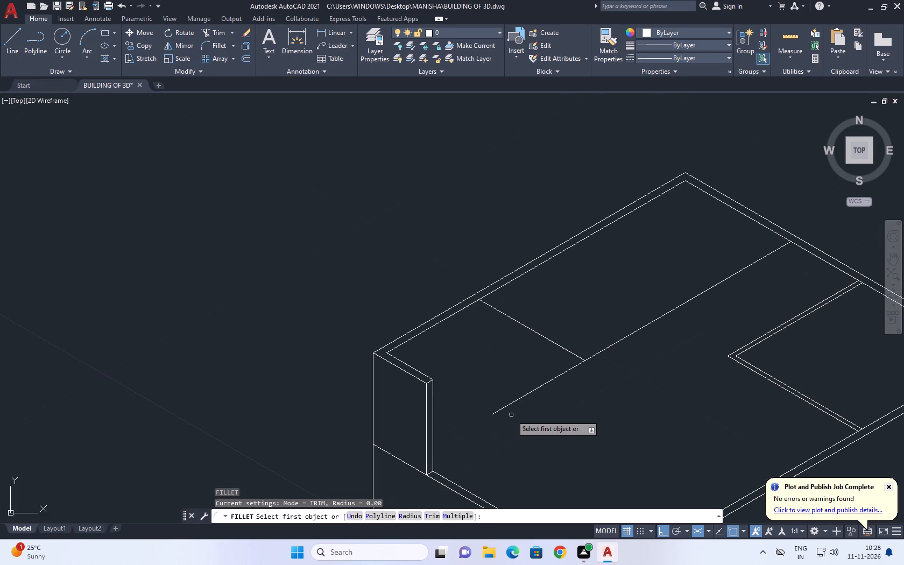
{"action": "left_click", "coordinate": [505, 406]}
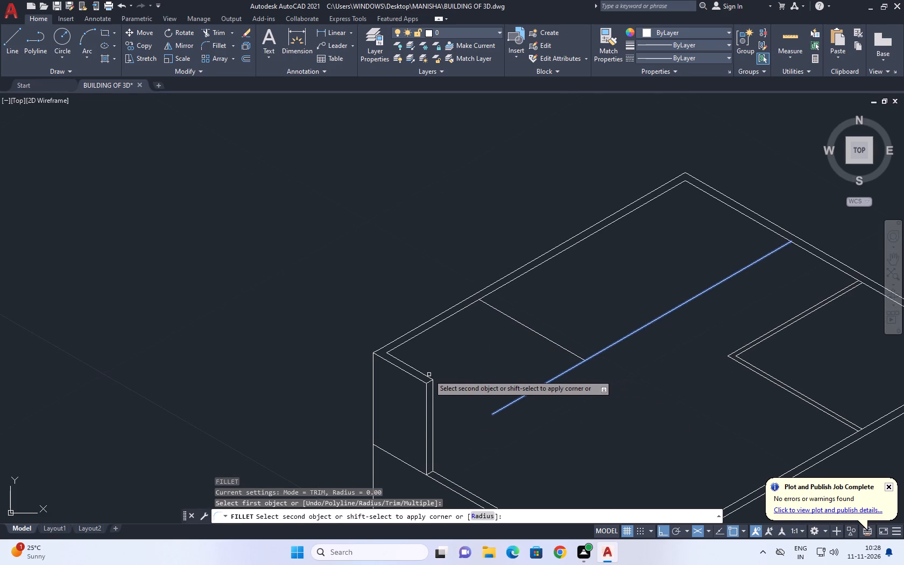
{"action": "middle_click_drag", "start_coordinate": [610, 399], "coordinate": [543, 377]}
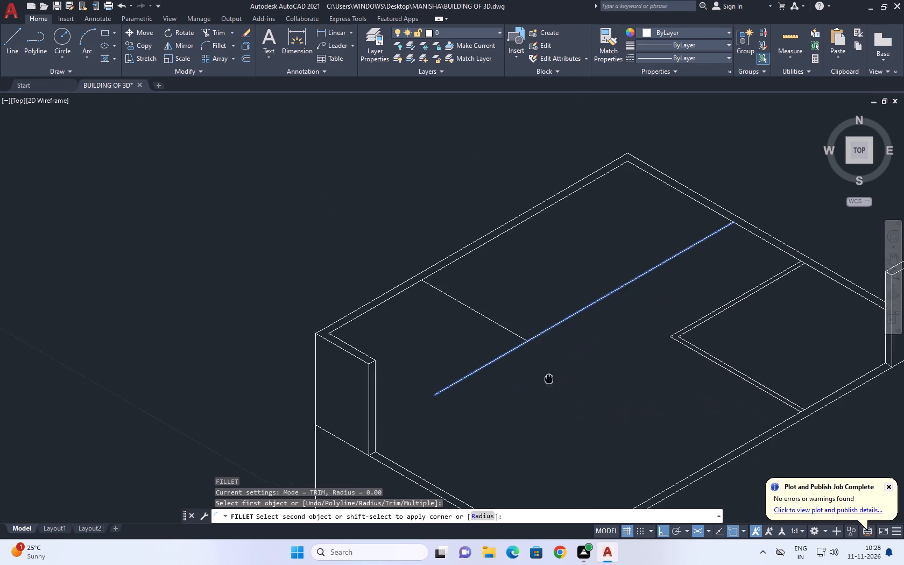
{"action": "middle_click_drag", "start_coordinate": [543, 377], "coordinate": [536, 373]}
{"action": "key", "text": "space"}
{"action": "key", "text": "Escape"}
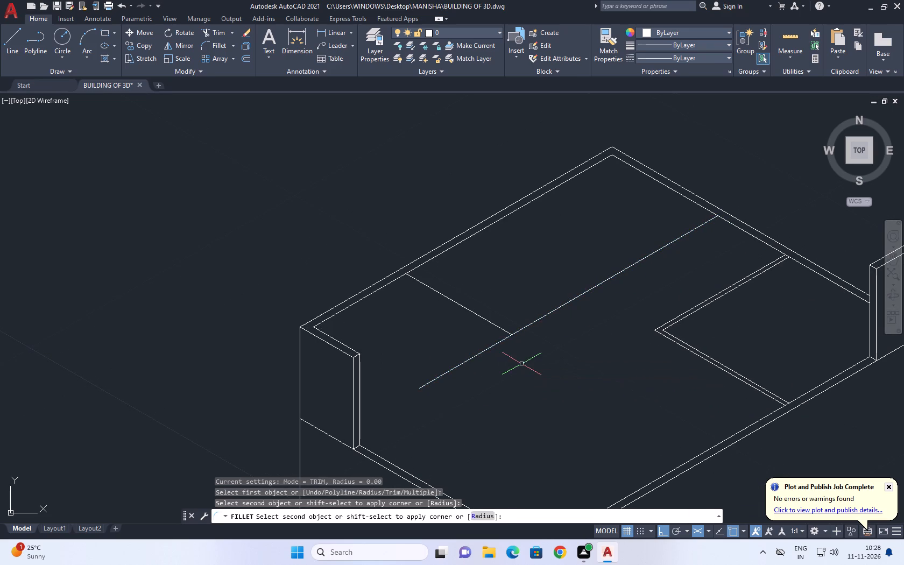
Copy the cross partition line 0.125 along the back long wall to give the partition its thickness.
{"action": "middle_click_drag", "start_coordinate": [495, 335], "coordinate": [536, 465]}
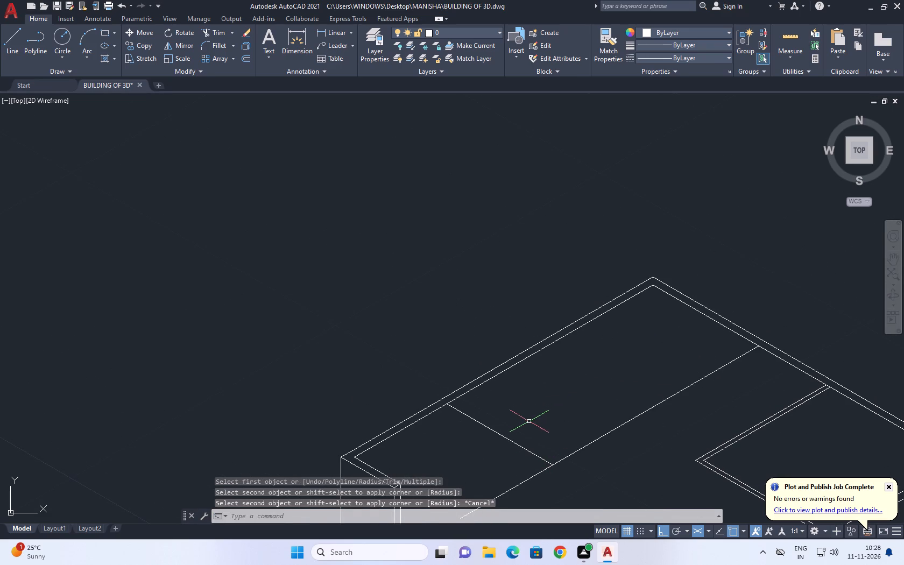
{"action": "left_click", "coordinate": [529, 421]}
{"action": "left_click", "coordinate": [483, 449]}
{"action": "middle_click_drag", "start_coordinate": [517, 430], "coordinate": [470, 436]}
{"action": "key", "text": "c"}
{"action": "type", "text": "O"}
{"action": "key", "text": "space"}
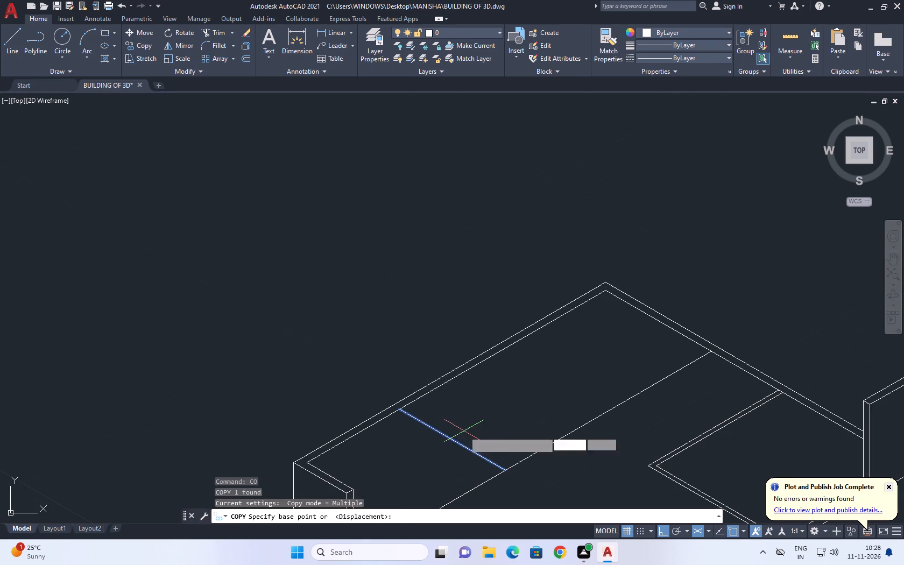
{"action": "left_click", "coordinate": [465, 440]}
{"action": "type", "text": "4."}
{"action": "key", "text": "BackSpace"}
{"action": "key", "text": "BackSpace"}
{"action": "key", "text": "1"}
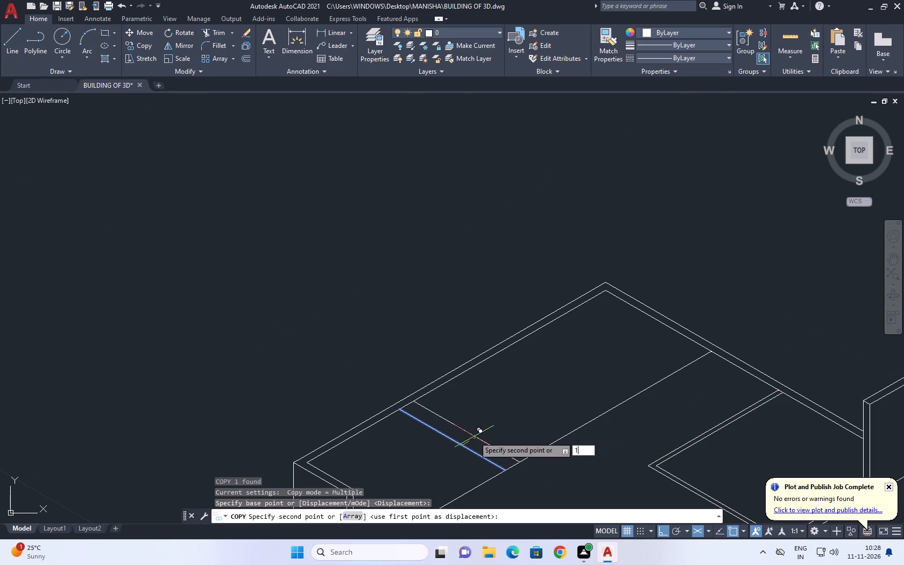
{"action": "key", "text": "BackSpace"}
{"action": "type", "text": "0.125"}
{"action": "key", "text": "Return"}
{"action": "key", "text": "space"}
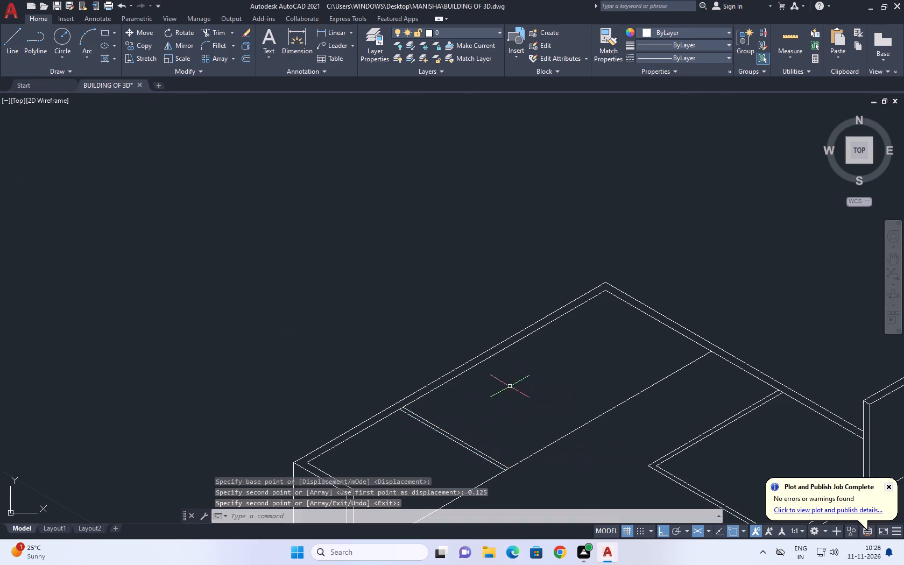
Review the written notes for the size of the next room.
{"action": "middle_click_drag", "start_coordinate": [500, 392], "coordinate": [448, 407]}
{"action": "scroll", "coordinate": [454, 408], "scroll_direction": "down", "scroll_amount": 2}
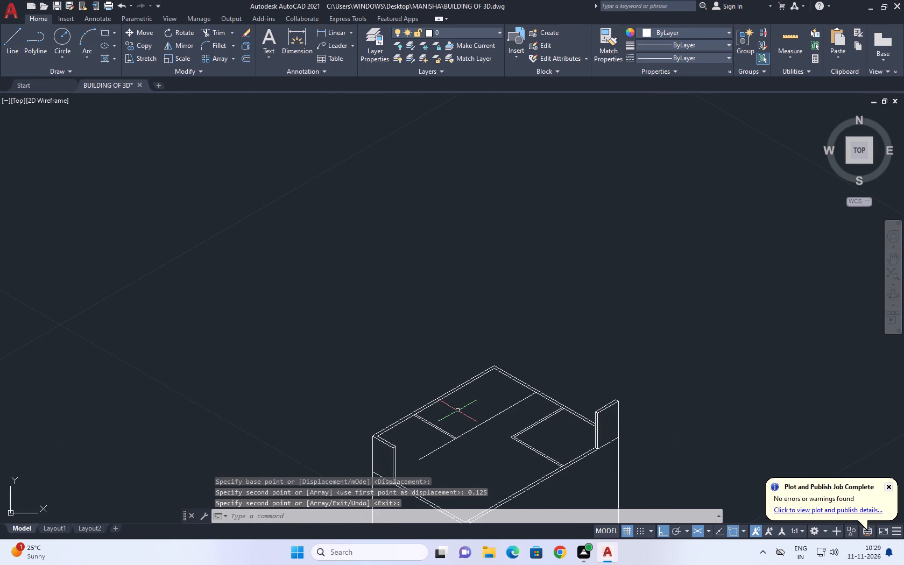
{"action": "scroll", "coordinate": [460, 412], "scroll_direction": "down", "scroll_amount": 2}
{"action": "scroll", "coordinate": [462, 411], "scroll_direction": "up", "scroll_amount": 1}
{"action": "scroll", "coordinate": [462, 409], "scroll_direction": "down", "scroll_amount": 3}
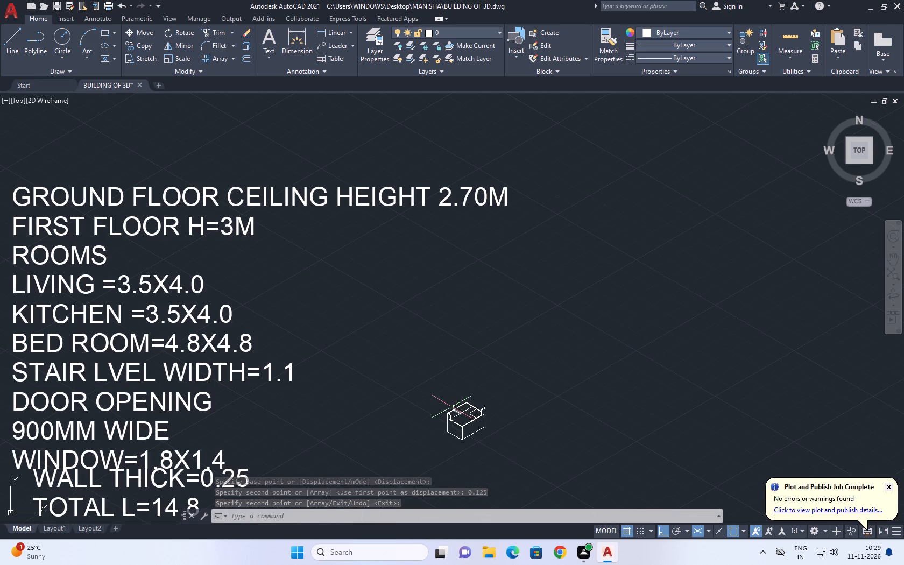
{"action": "middle_click_drag", "start_coordinate": [472, 314], "coordinate": [535, 236]}
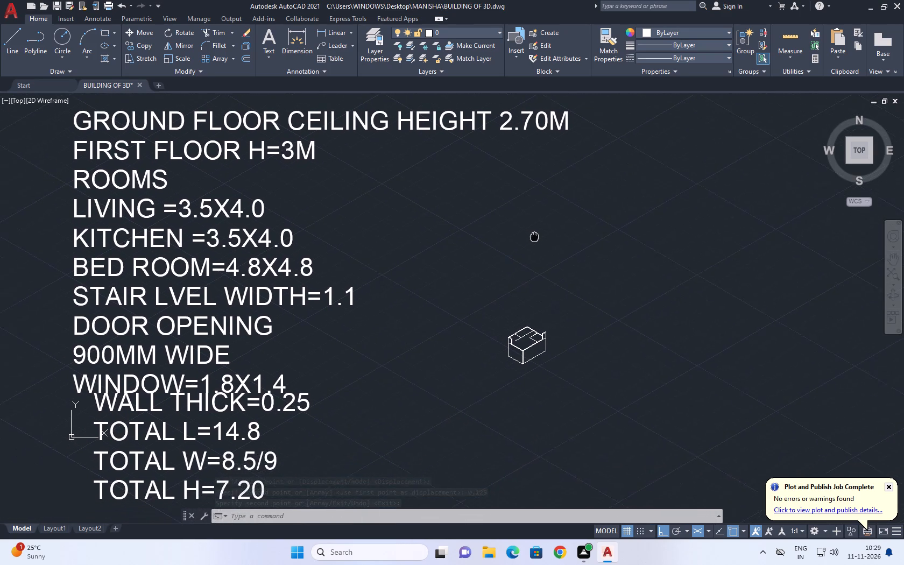
{"action": "middle_click_drag", "start_coordinate": [535, 236], "coordinate": [532, 265]}
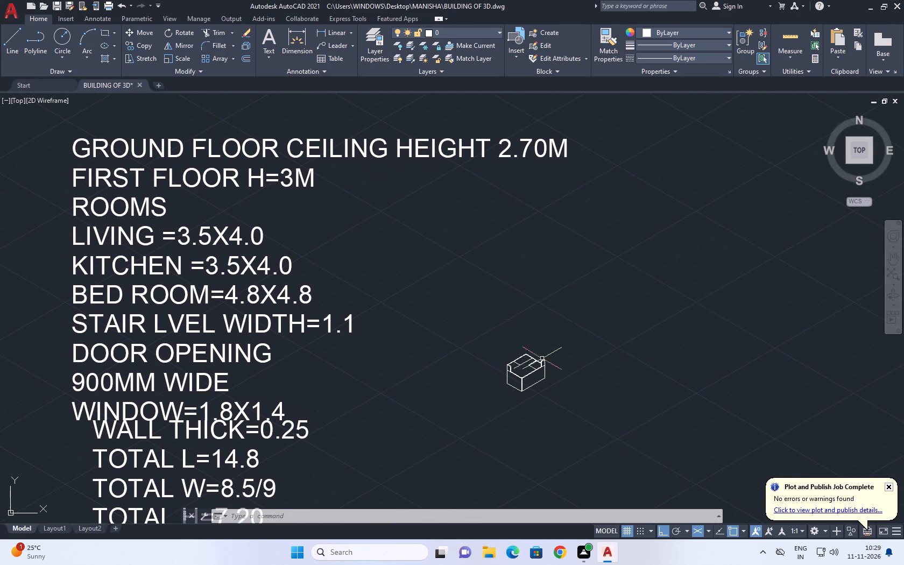
Copy the first cross partition's second line 3.5 farther along the back long wall for the next room's partition.
{"action": "scroll", "coordinate": [516, 384], "scroll_direction": "up", "scroll_amount": 2}
{"action": "scroll", "coordinate": [524, 333], "scroll_direction": "up", "scroll_amount": 6}
{"action": "scroll", "coordinate": [456, 405], "scroll_direction": "up", "scroll_amount": 1}
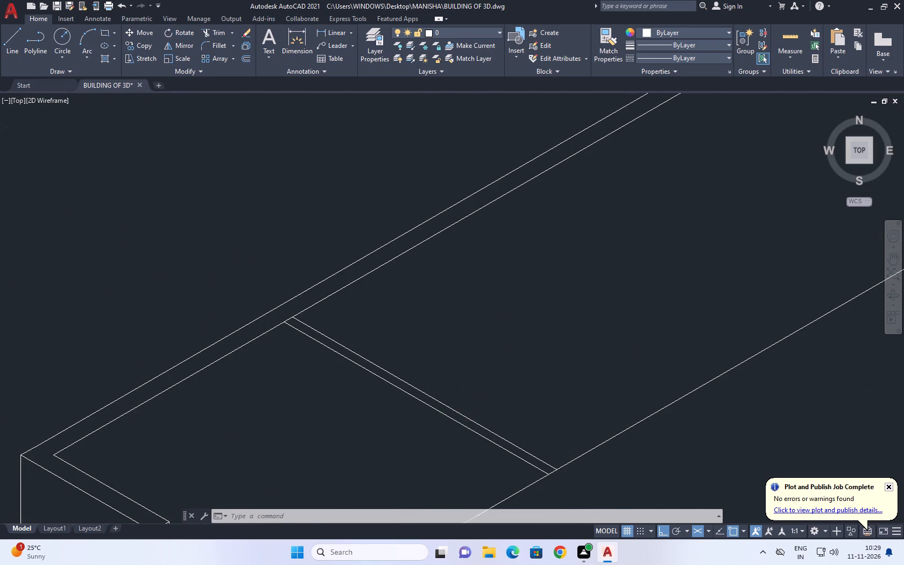
{"action": "scroll", "coordinate": [456, 405], "scroll_direction": "up", "scroll_amount": 1}
{"action": "left_click_drag", "start_coordinate": [447, 396], "coordinate": [439, 400]}
{"action": "left_click_drag", "start_coordinate": [432, 411], "coordinate": [428, 416]}
{"action": "middle_click_drag", "start_coordinate": [462, 358], "coordinate": [442, 444]}
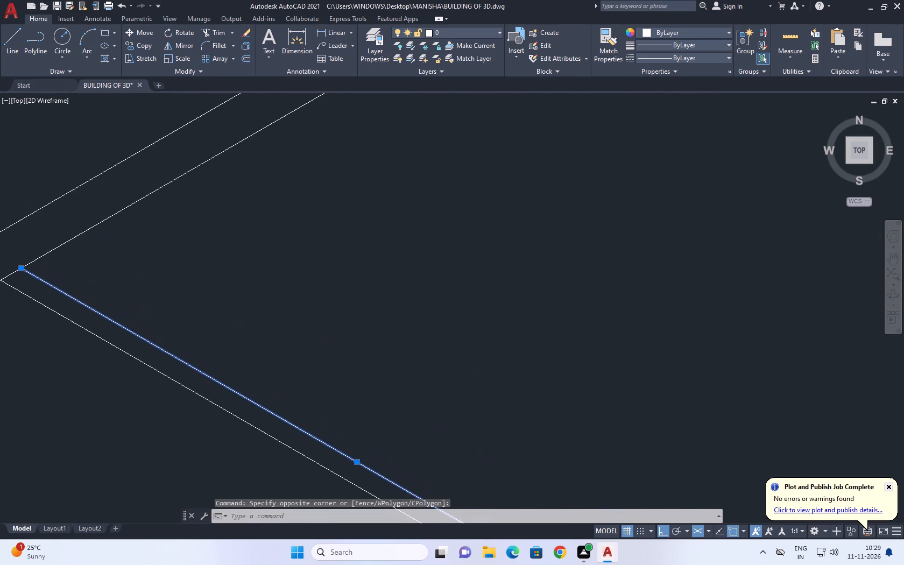
{"action": "type", "text": "CO"}
{"action": "key", "text": "space"}
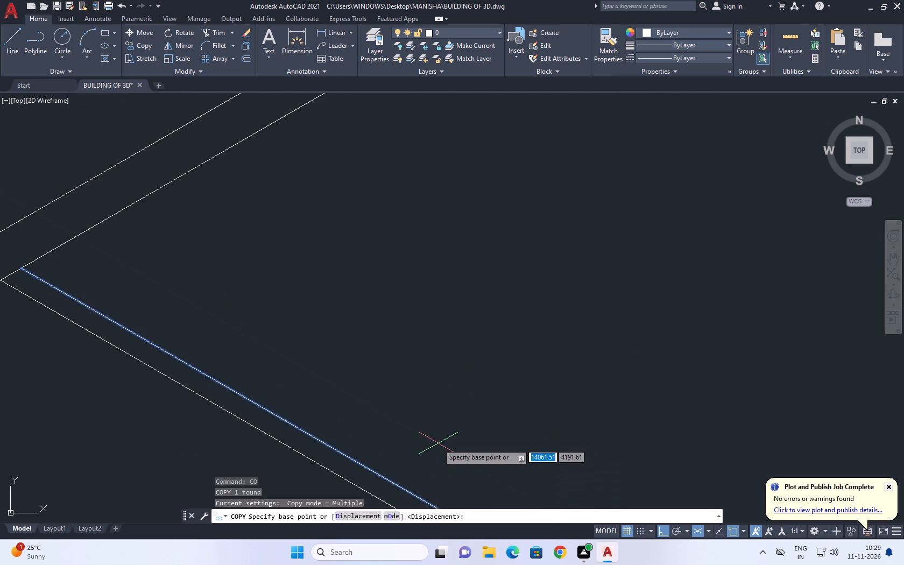
{"action": "left_click_drag", "start_coordinate": [433, 446], "coordinate": [449, 441]}
{"action": "scroll", "coordinate": [604, 271], "scroll_direction": "down", "scroll_amount": 4}
{"action": "middle_click_drag", "start_coordinate": [623, 248], "coordinate": [528, 337]}
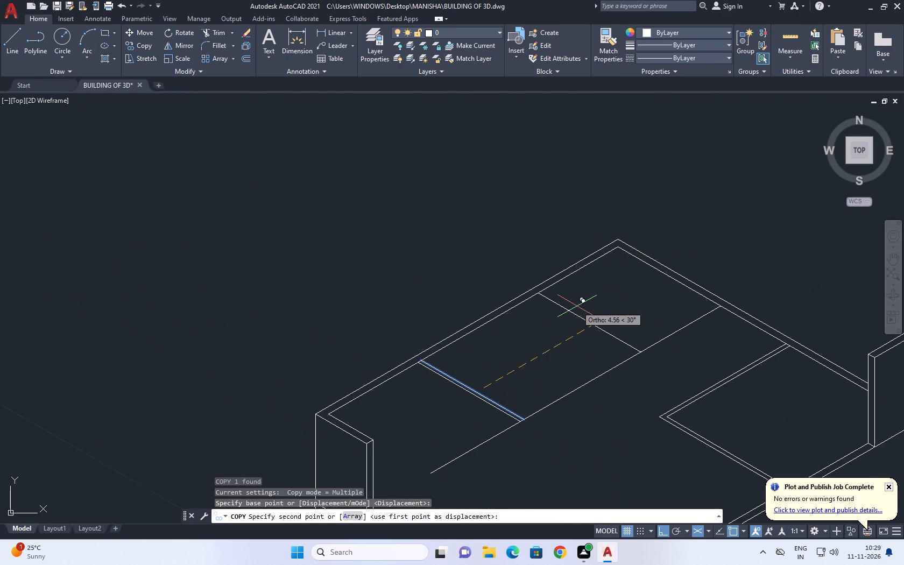
{"action": "type", "text": "3.5"}
{"action": "key", "text": "Return"}
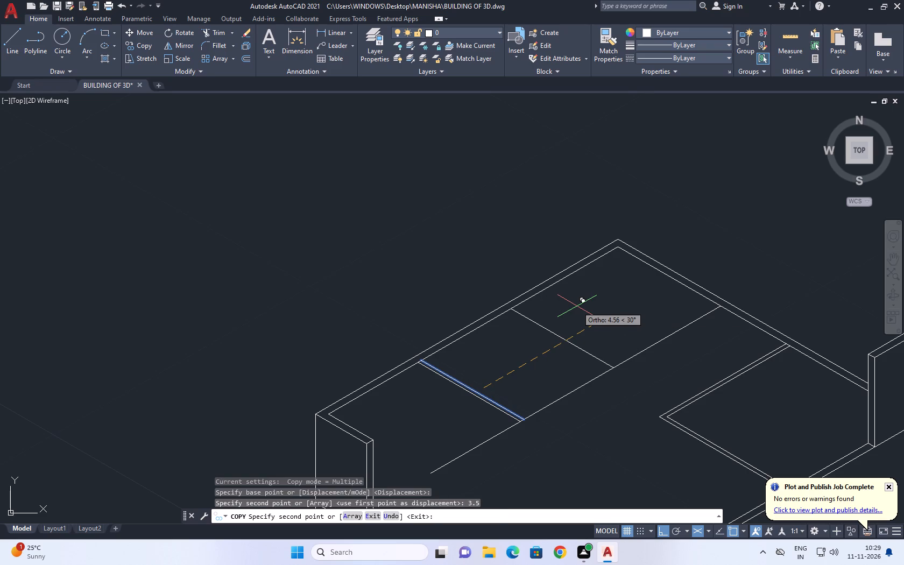
{"action": "key", "text": "space"}
Copy the new cross partition line 0.125 along the back long wall to give the second partition its thickness.
{"action": "left_click_drag", "start_coordinate": [582, 319], "coordinate": [575, 326]}
{"action": "left_click", "coordinate": [525, 360]}
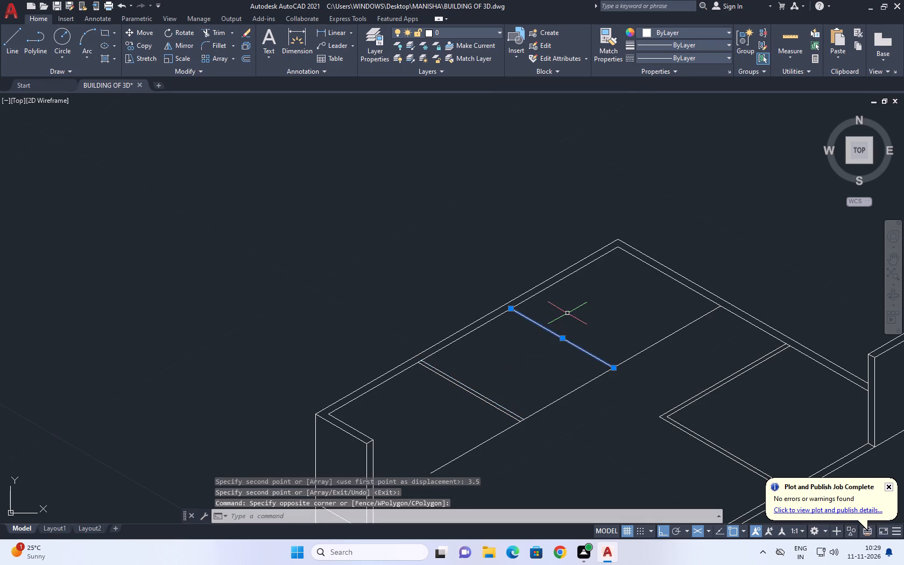
{"action": "middle_click_drag", "start_coordinate": [566, 324], "coordinate": [558, 346]}
{"action": "type", "text": "CO"}
{"action": "key", "text": "space"}
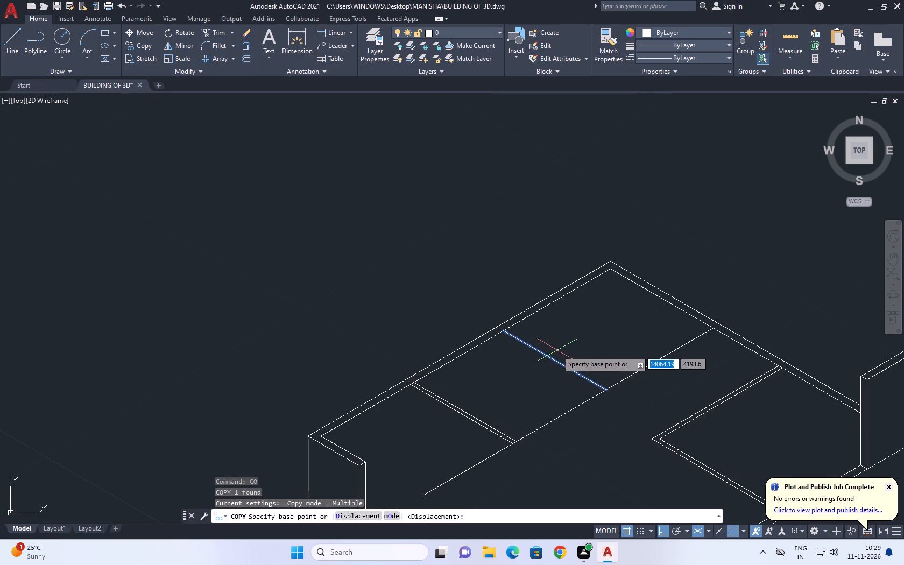
{"action": "left_click", "coordinate": [556, 351]}
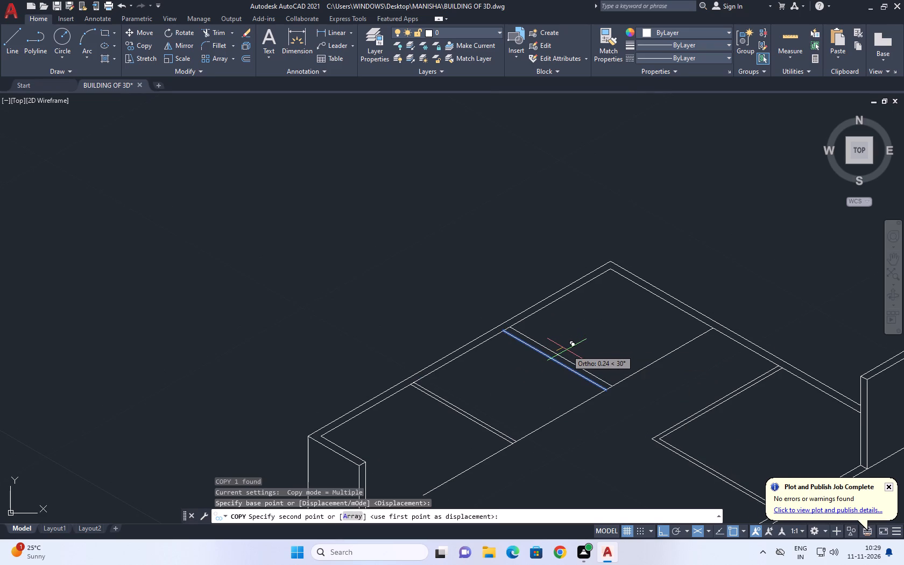
{"action": "type", "text": "0."}
{"action": "type", "text": "125"}
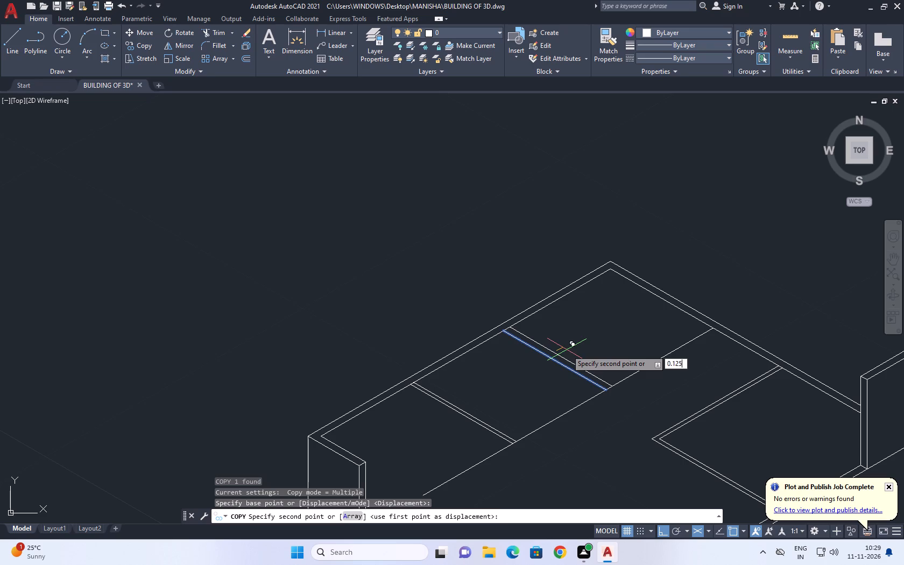
{"action": "key", "text": "Return"}
{"action": "scroll", "coordinate": [567, 350], "scroll_direction": "up", "scroll_amount": 3}
{"action": "key", "text": "space"}
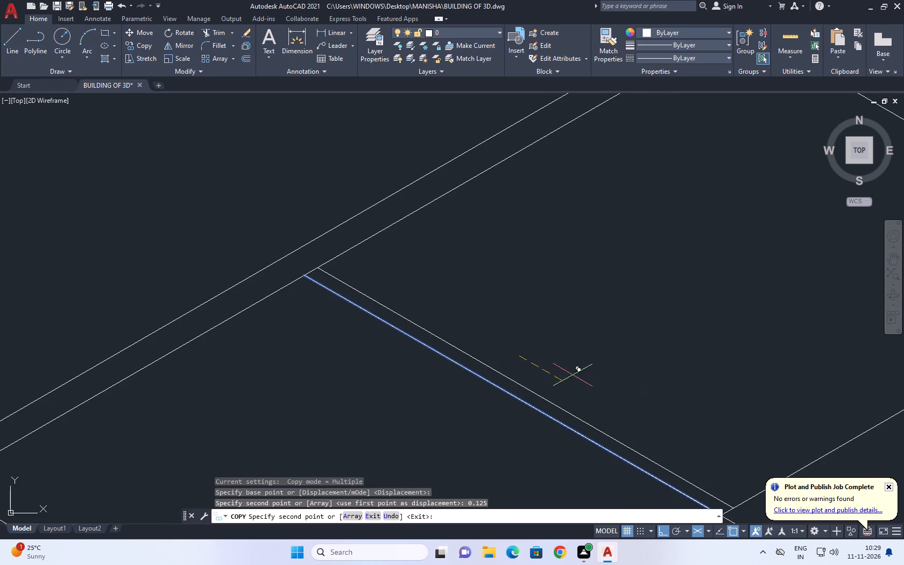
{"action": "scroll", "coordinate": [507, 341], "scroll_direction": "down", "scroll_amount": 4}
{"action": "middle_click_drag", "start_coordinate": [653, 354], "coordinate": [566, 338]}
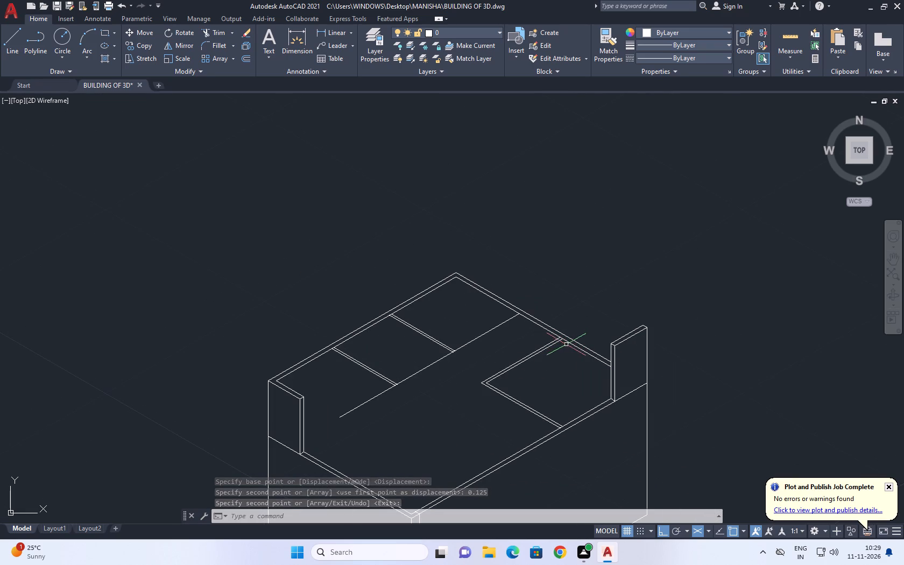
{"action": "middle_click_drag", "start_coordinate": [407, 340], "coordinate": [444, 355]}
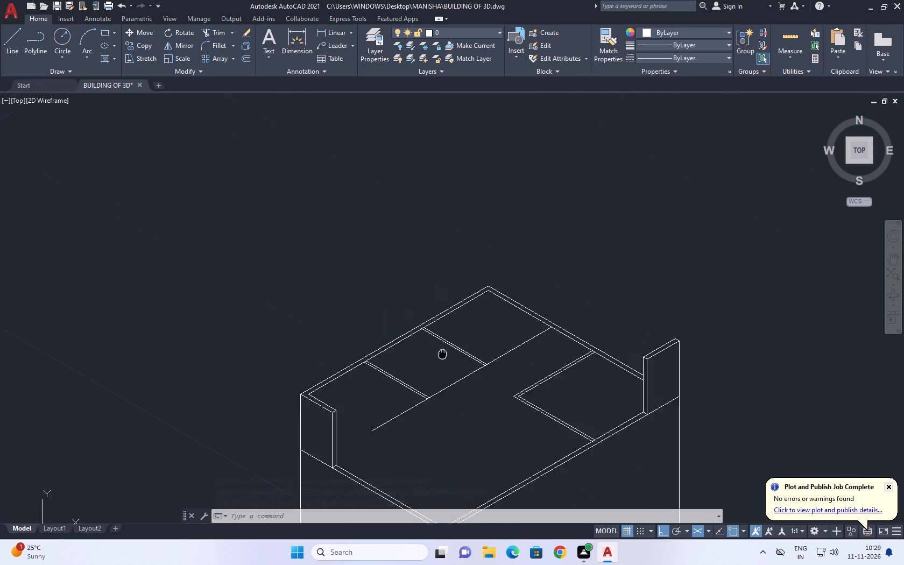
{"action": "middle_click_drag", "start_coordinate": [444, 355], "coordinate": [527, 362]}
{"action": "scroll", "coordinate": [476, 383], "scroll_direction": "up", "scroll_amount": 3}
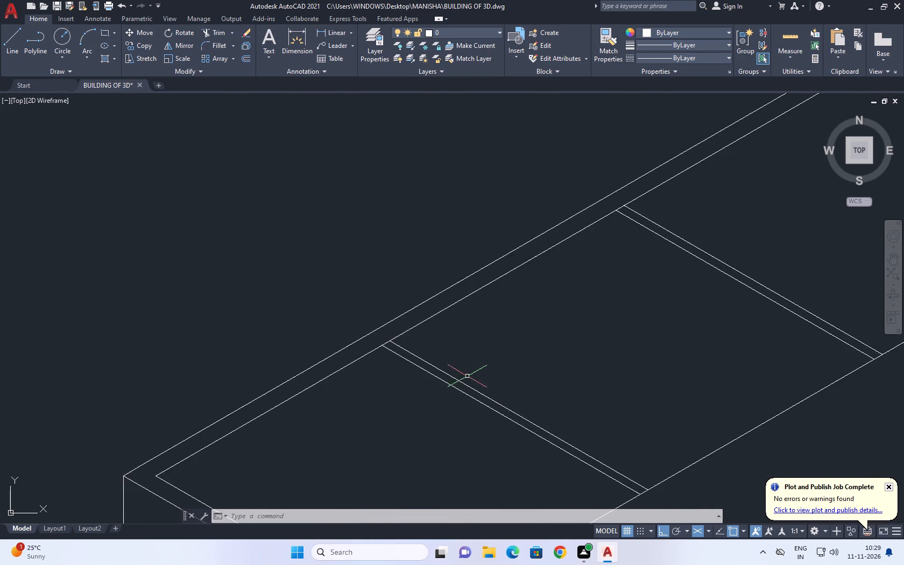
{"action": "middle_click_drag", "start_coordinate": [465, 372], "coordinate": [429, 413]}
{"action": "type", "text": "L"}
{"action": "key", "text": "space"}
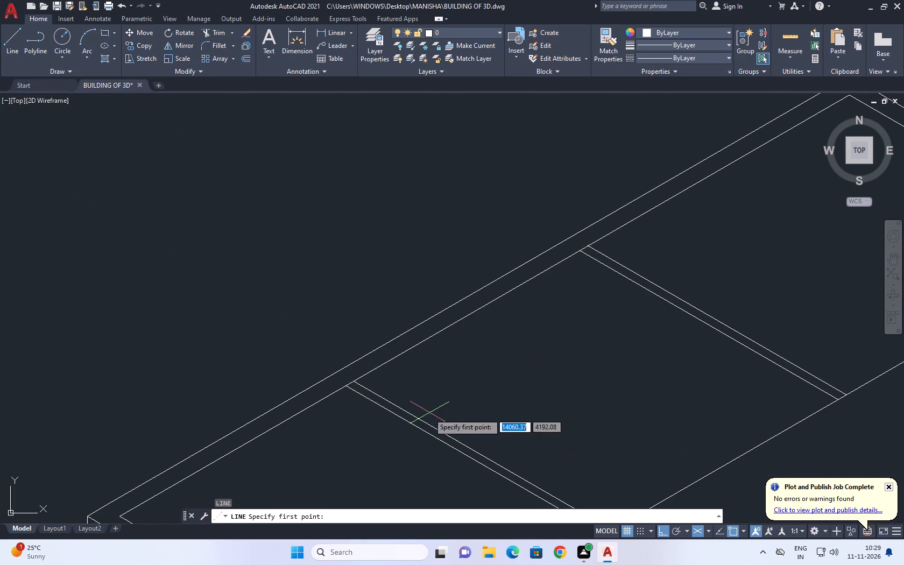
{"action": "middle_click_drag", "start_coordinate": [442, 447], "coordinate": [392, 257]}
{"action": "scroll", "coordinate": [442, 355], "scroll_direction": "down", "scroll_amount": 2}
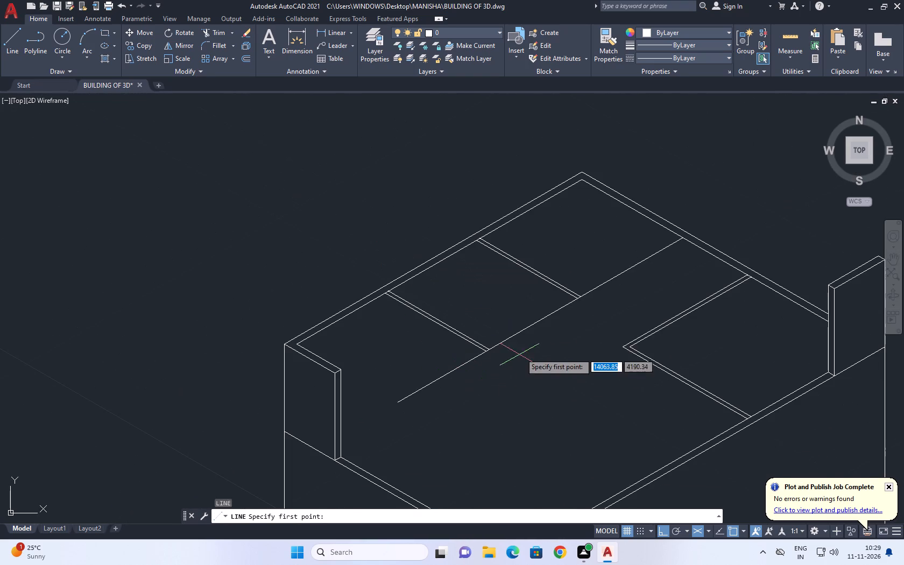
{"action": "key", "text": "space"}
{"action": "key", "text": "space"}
Copy the long partition line 0.125 toward the bedroom to give the partition its thickness.
{"action": "left_click", "coordinate": [531, 327]}
{"action": "left_click", "coordinate": [522, 316]}
{"action": "left_click", "coordinate": [526, 338]}
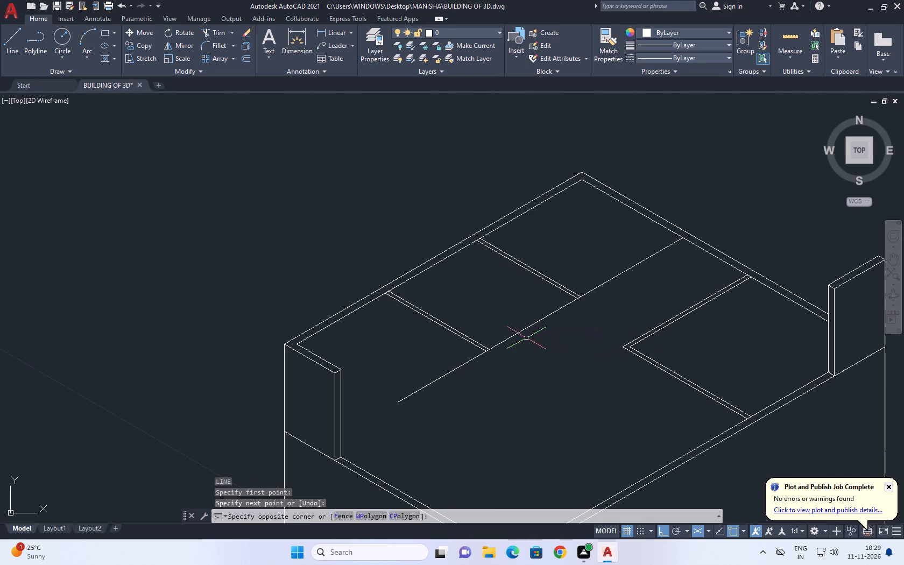
{"action": "left_click", "coordinate": [539, 335]}
{"action": "left_click", "coordinate": [506, 313]}
{"action": "middle_click_drag", "start_coordinate": [556, 292], "coordinate": [534, 307]}
{"action": "type", "text": "CO"}
{"action": "key", "text": "space"}
{"action": "left_click", "coordinate": [521, 339]}
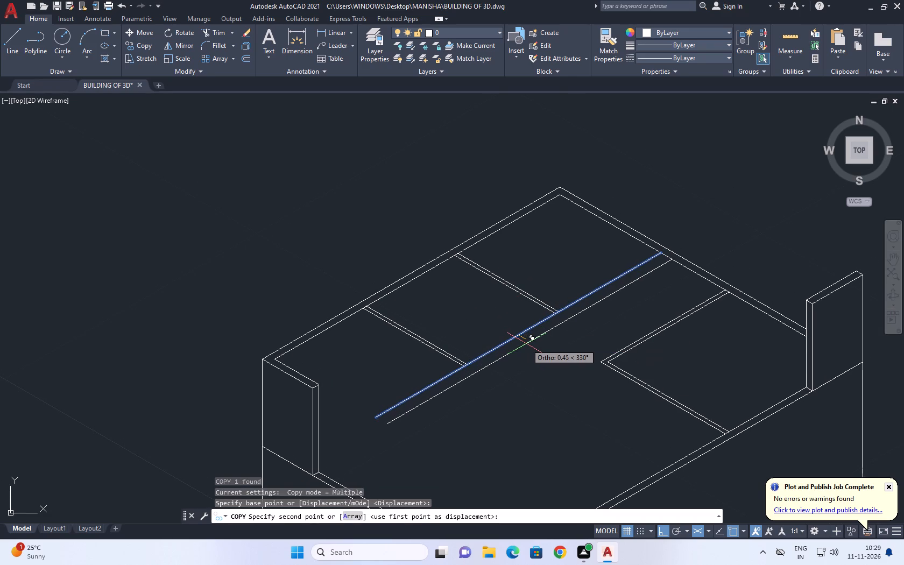
{"action": "type", "text": "0.125."}
{"action": "key", "text": "Return"}
{"action": "key", "text": "BackSpace"}
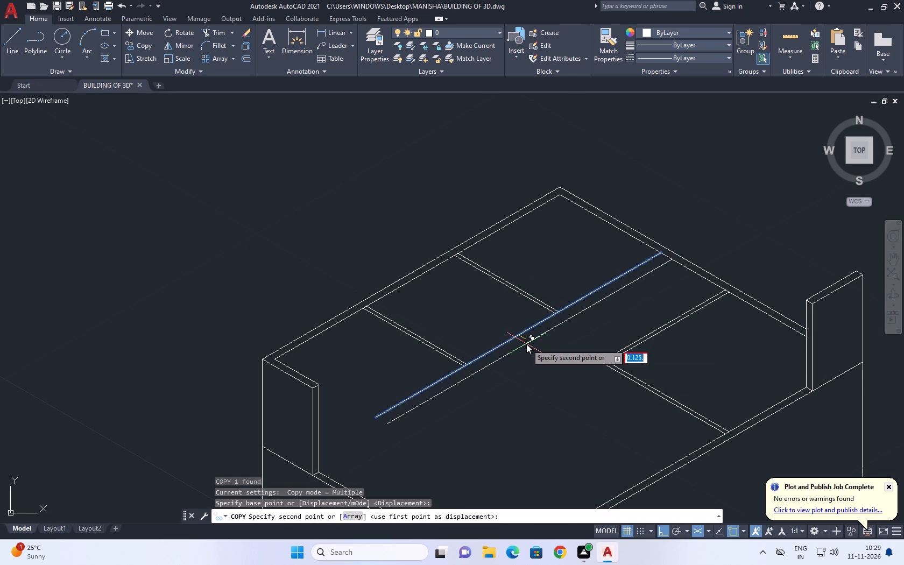
{"action": "type", "text": "0.125"}
{"action": "key", "text": "Return"}
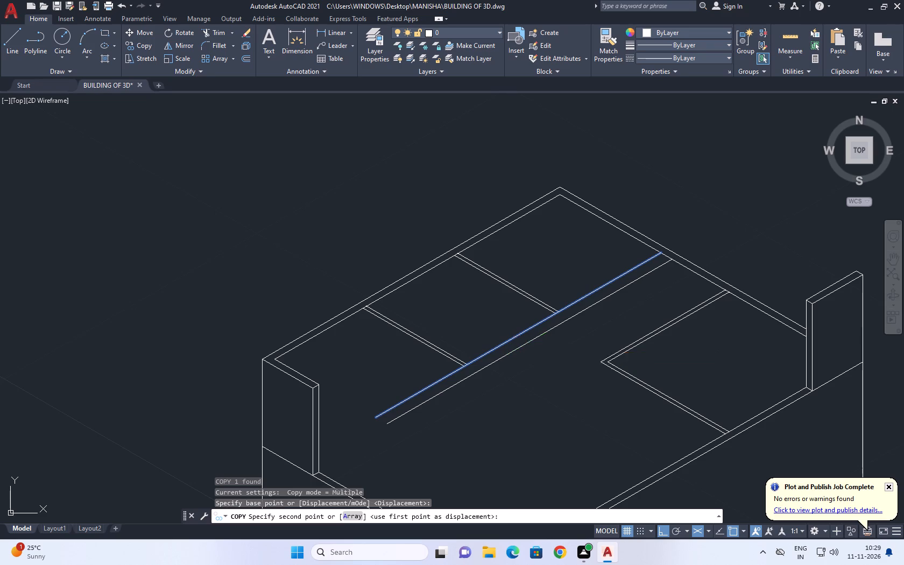
{"action": "key", "text": "space"}
Fillet both lines of the long partition with the matching lines of the end cross partition at radius 0 to close the room corner.
{"action": "middle_click_drag", "start_coordinate": [447, 398], "coordinate": [445, 404]}
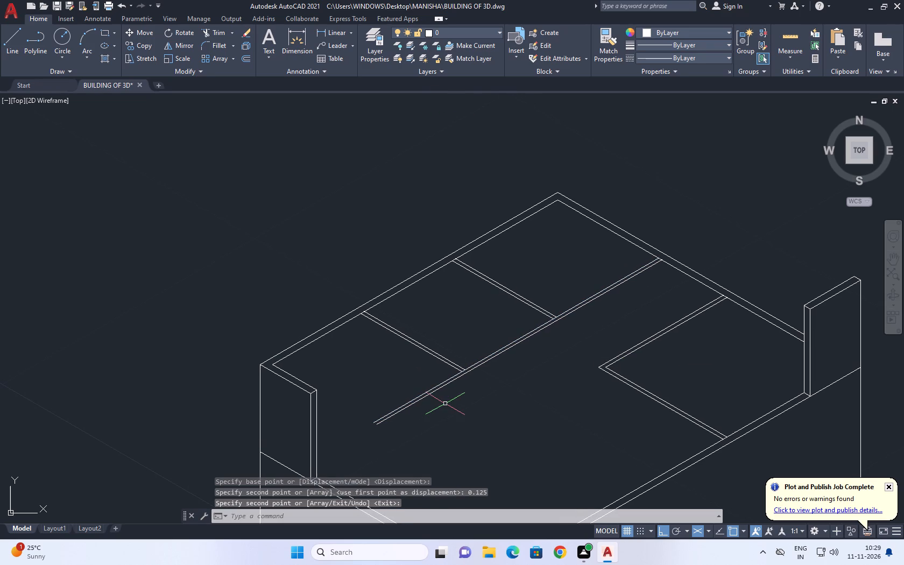
{"action": "type", "text": "F"}
{"action": "key", "text": "space"}
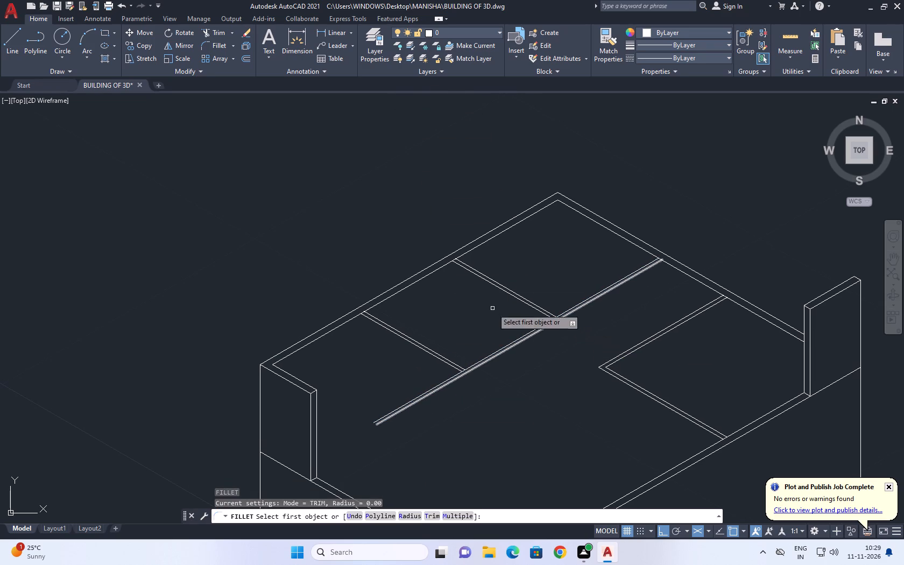
{"action": "scroll", "coordinate": [453, 382], "scroll_direction": "up", "scroll_amount": 2}
{"action": "middle_click_drag", "start_coordinate": [453, 356], "coordinate": [462, 353]}
{"action": "scroll", "coordinate": [481, 350], "scroll_direction": "up", "scroll_amount": 1}
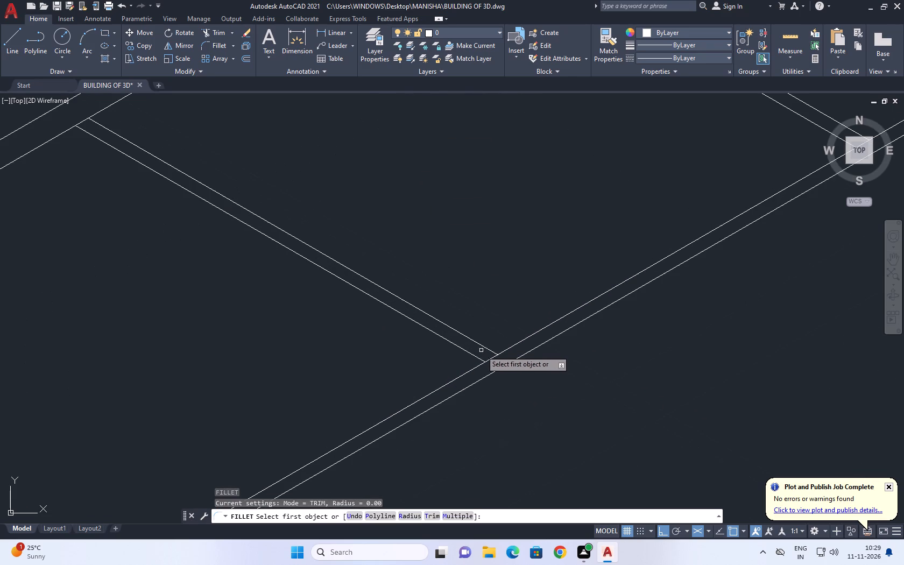
{"action": "left_click", "coordinate": [484, 347]}
{"action": "left_click", "coordinate": [504, 351]}
{"action": "right_click", "coordinate": [490, 285]}
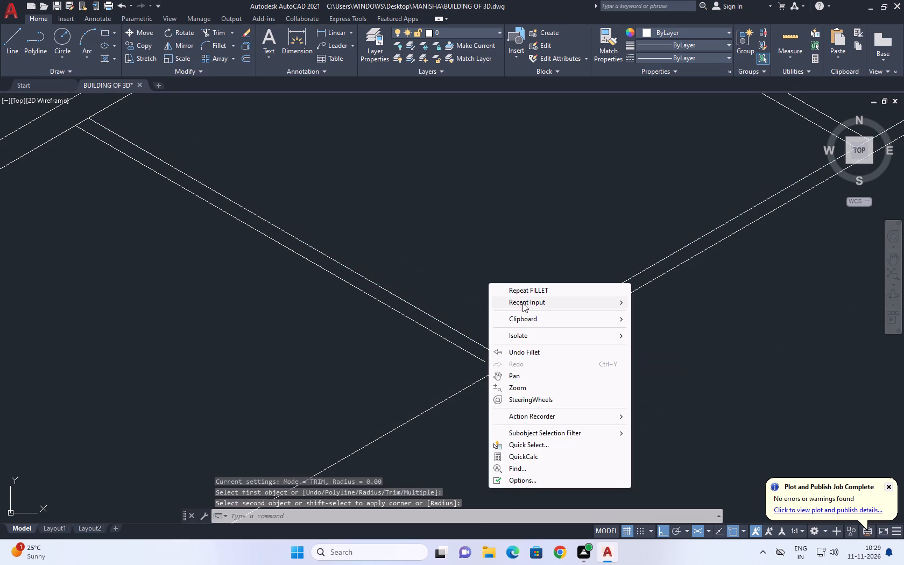
{"action": "left_click", "coordinate": [535, 291]}
{"action": "left_click", "coordinate": [477, 357]}
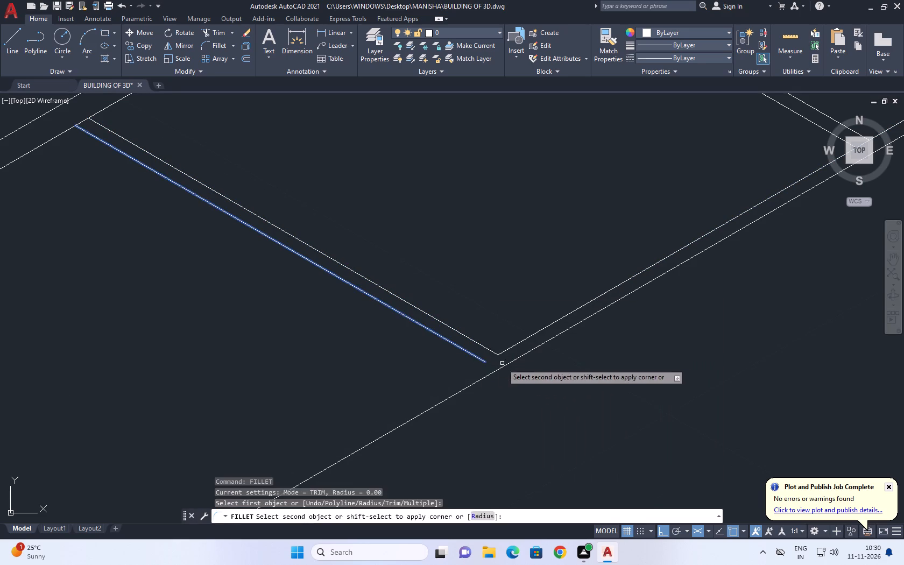
{"action": "left_click", "coordinate": [513, 363]}
{"action": "scroll", "coordinate": [453, 340], "scroll_direction": "down", "scroll_amount": 2}
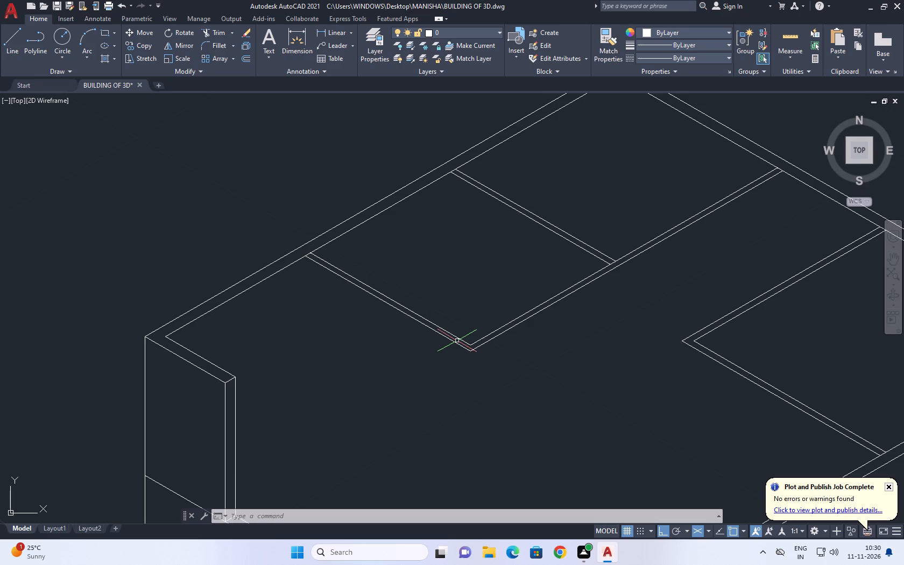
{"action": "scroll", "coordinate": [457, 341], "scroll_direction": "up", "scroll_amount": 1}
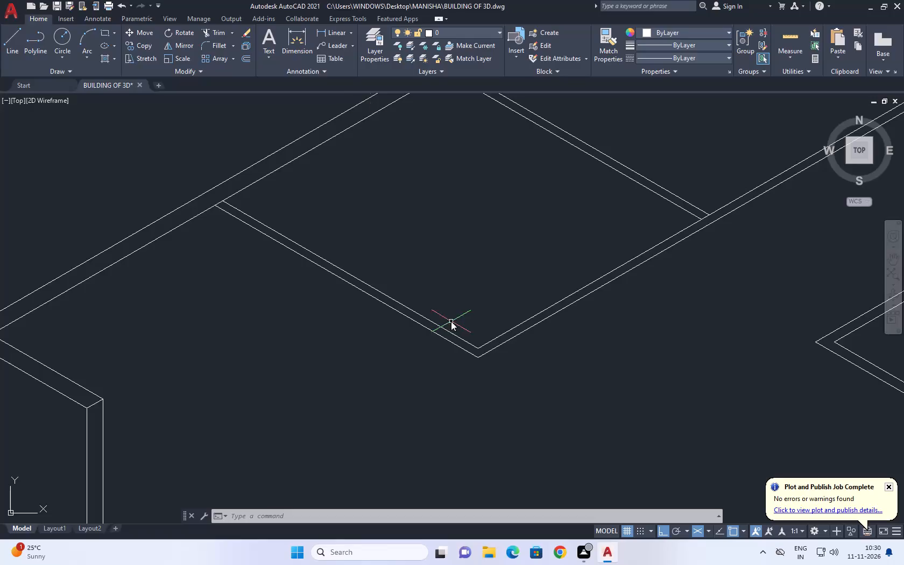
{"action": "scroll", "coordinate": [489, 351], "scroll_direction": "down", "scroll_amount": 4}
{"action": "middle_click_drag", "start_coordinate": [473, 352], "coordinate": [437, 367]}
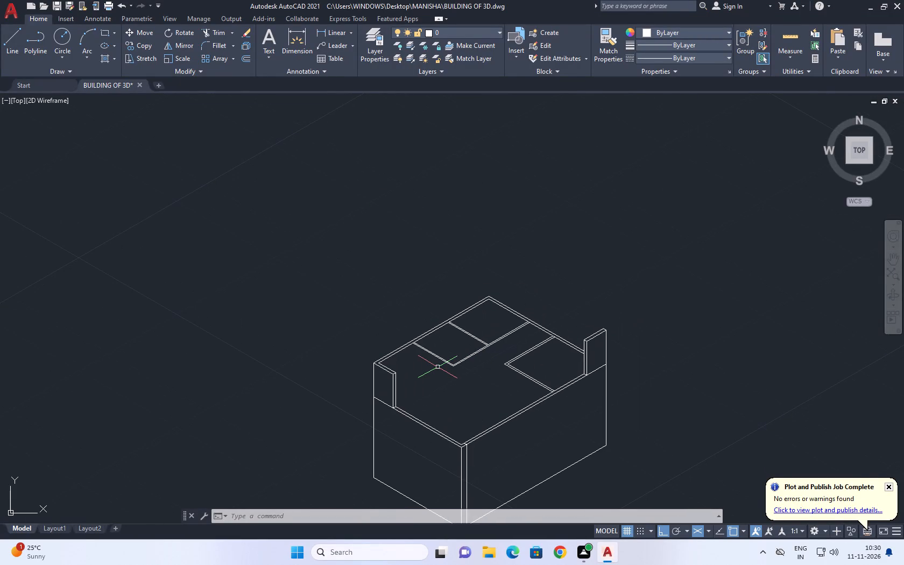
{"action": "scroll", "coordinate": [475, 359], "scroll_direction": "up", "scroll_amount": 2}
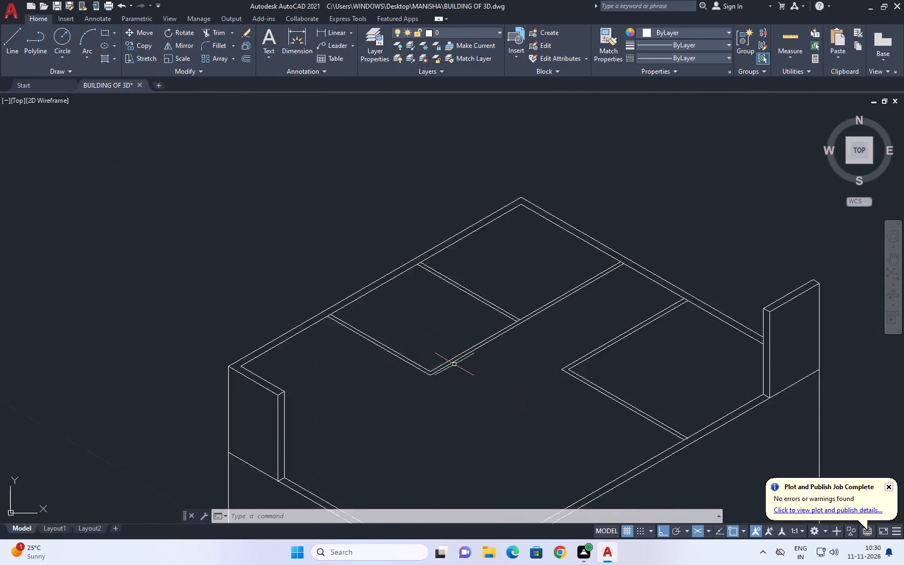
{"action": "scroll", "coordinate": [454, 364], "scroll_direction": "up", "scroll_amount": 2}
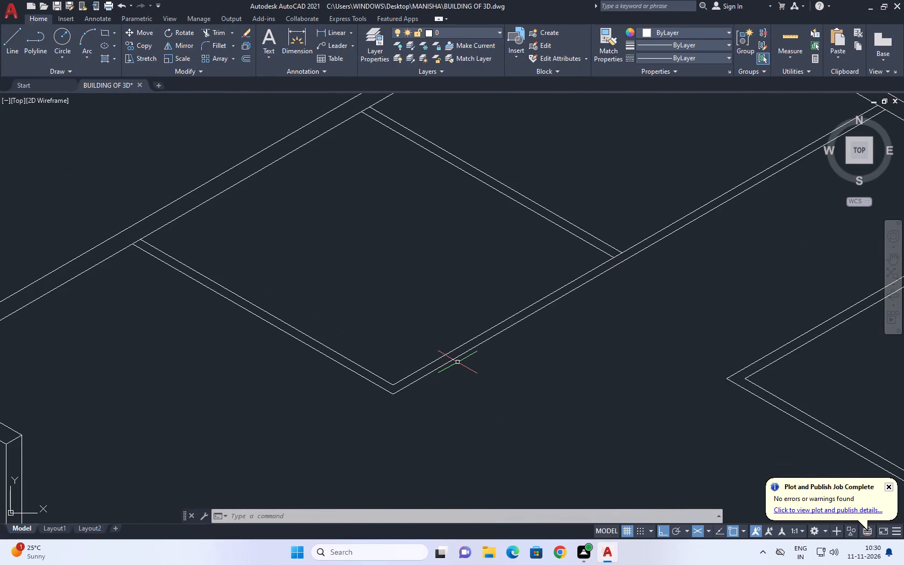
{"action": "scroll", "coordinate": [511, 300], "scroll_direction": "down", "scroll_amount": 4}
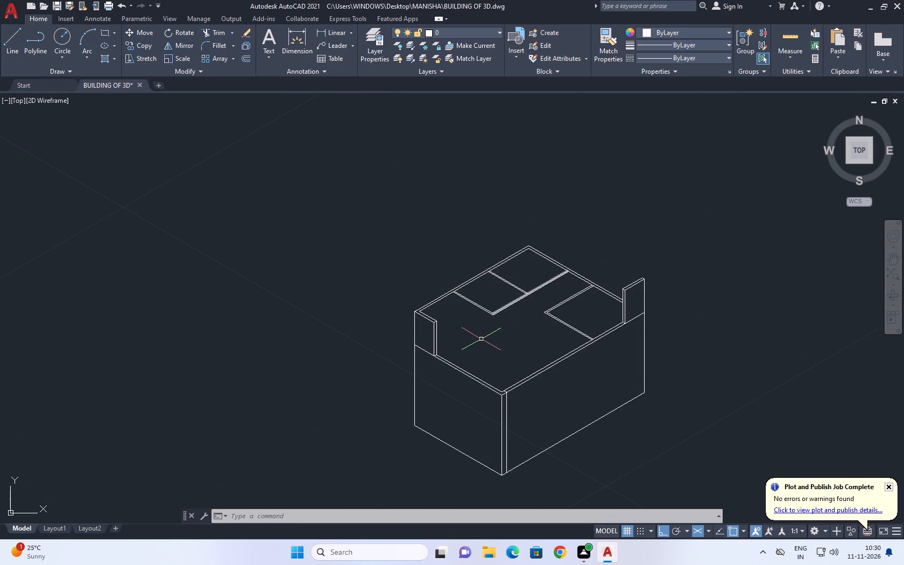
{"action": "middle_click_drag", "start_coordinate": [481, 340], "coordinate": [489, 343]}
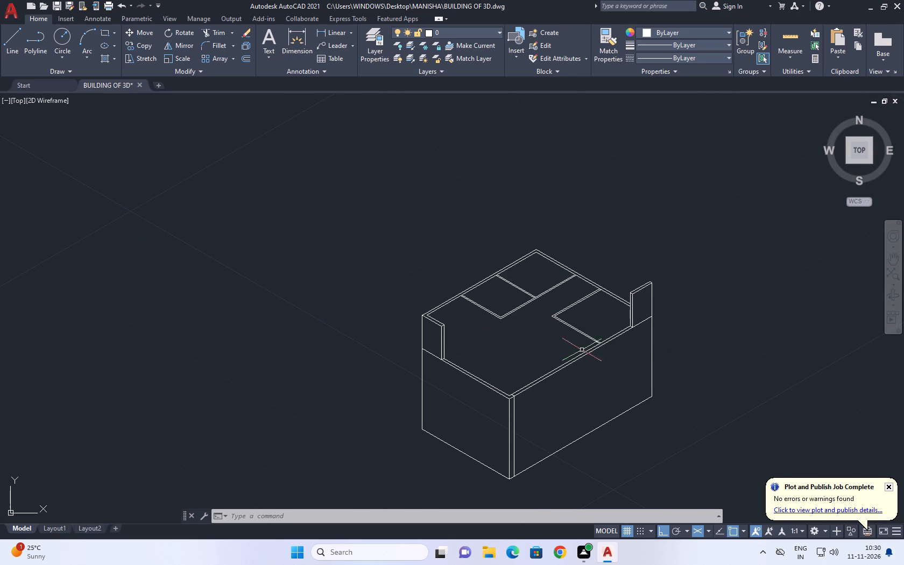
Trim the side wall's inner line inside the thickness of the bedroom partition and of the long partition.
{"action": "middle_click_drag", "start_coordinate": [620, 296], "coordinate": [554, 315]}
{"action": "scroll", "coordinate": [544, 310], "scroll_direction": "up", "scroll_amount": 5}
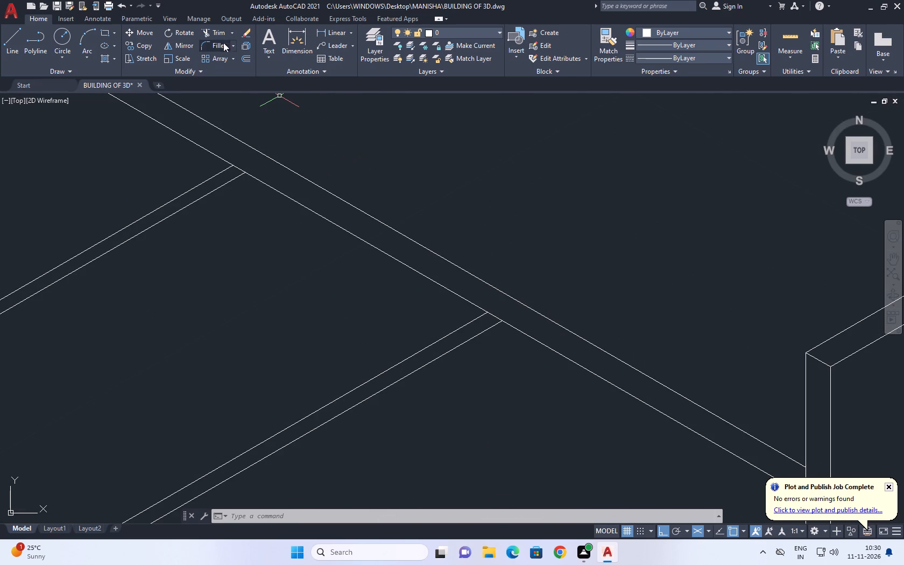
{"action": "left_click", "coordinate": [223, 32]}
{"action": "scroll", "coordinate": [507, 323], "scroll_direction": "up", "scroll_amount": 1}
{"action": "left_click", "coordinate": [495, 316]}
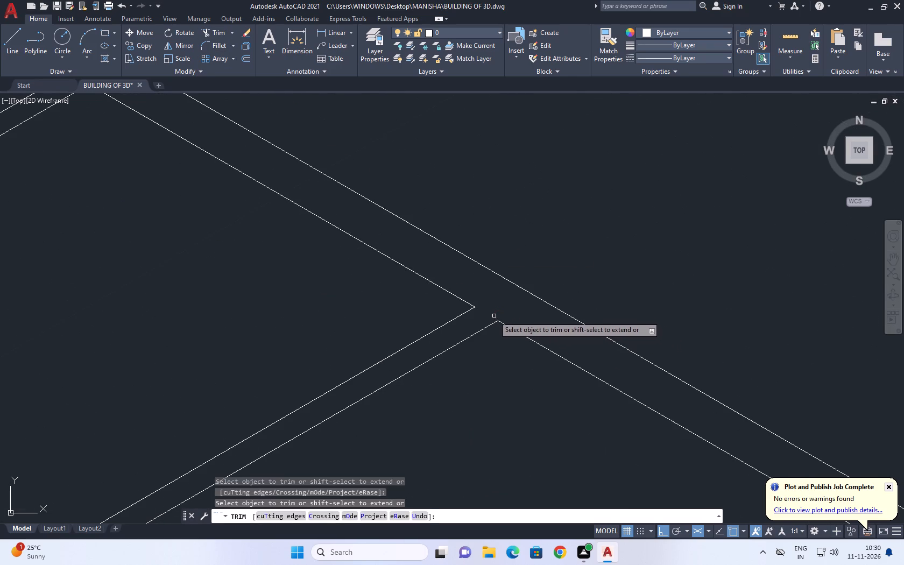
{"action": "scroll", "coordinate": [489, 314], "scroll_direction": "down", "scroll_amount": 2}
{"action": "scroll", "coordinate": [324, 213], "scroll_direction": "up", "scroll_amount": 4}
{"action": "left_click", "coordinate": [336, 252]}
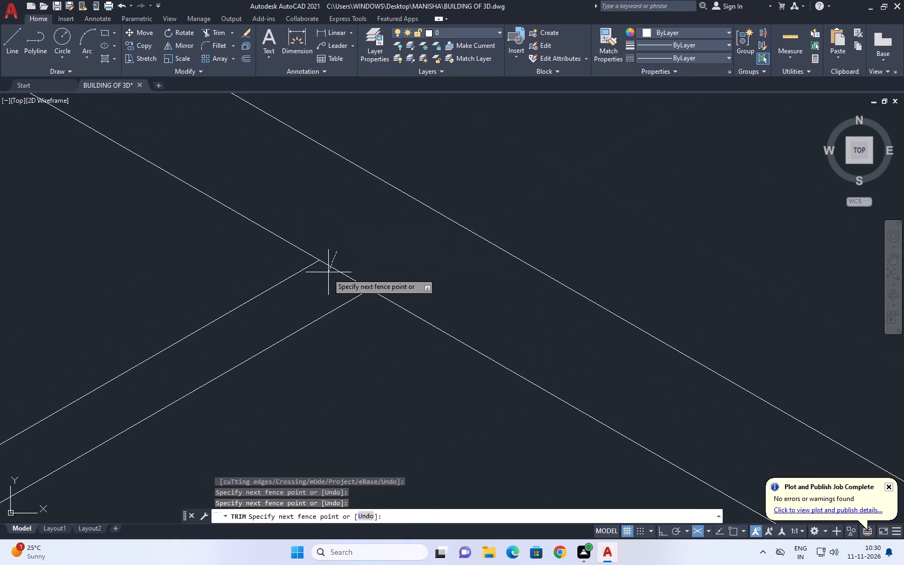
{"action": "left_click", "coordinate": [322, 280]}
{"action": "right_click", "coordinate": [500, 166]}
{"action": "left_click", "coordinate": [519, 181]}
{"action": "scroll", "coordinate": [518, 189], "scroll_direction": "down", "scroll_amount": 4}
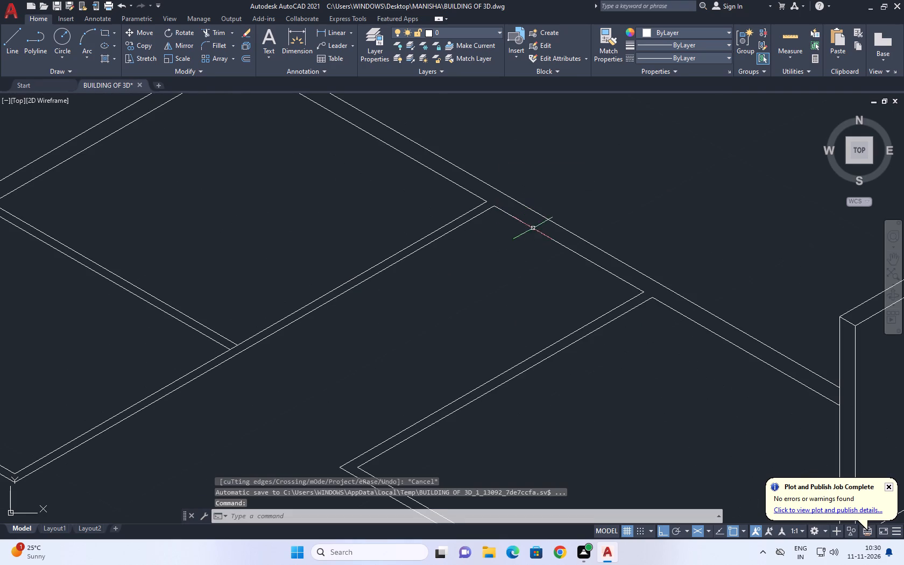
Copy the side wall's inner line between the long partition and the bedroom about 1.96 inward along the partitions.
{"action": "left_click", "coordinate": [533, 228]}
{"action": "left_click", "coordinate": [145, 49]}
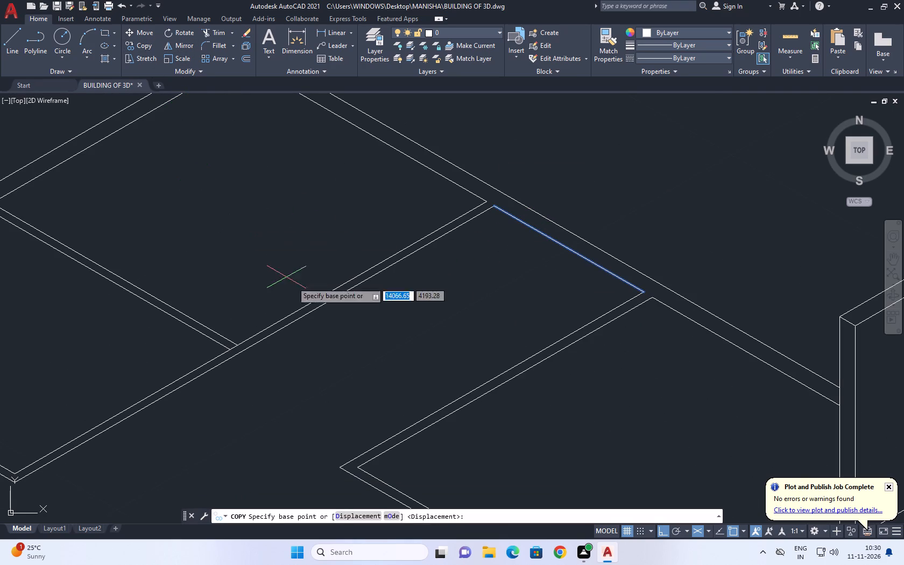
{"action": "left_click", "coordinate": [513, 273]}
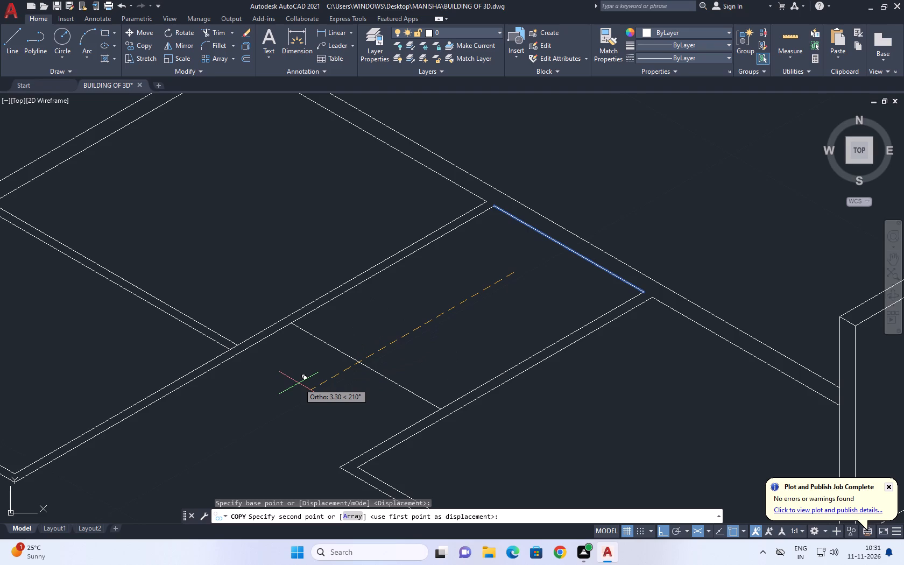
{"action": "scroll", "coordinate": [326, 383], "scroll_direction": "down", "scroll_amount": 7}
{"action": "middle_click_drag", "start_coordinate": [250, 388], "coordinate": [542, 324]}
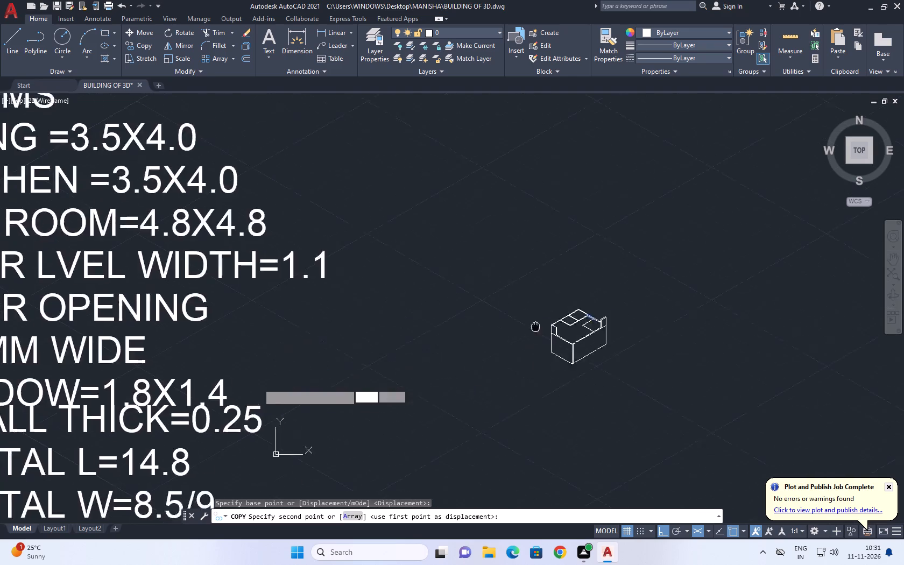
{"action": "middle_click_drag", "start_coordinate": [542, 324], "coordinate": [546, 323]}
{"action": "scroll", "coordinate": [546, 323], "scroll_direction": "down", "scroll_amount": 2}
{"action": "scroll", "coordinate": [586, 319], "scroll_direction": "up", "scroll_amount": 1}
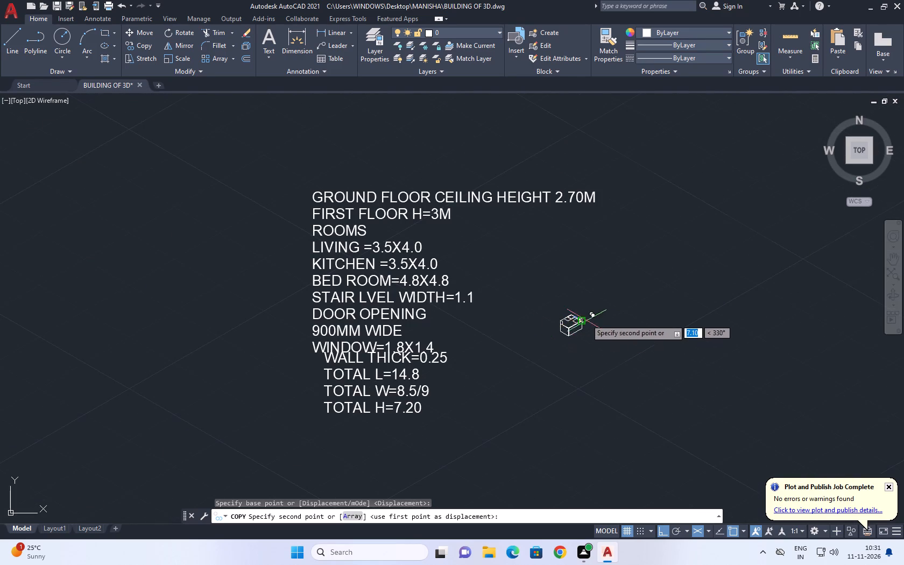
{"action": "scroll", "coordinate": [585, 319], "scroll_direction": "up", "scroll_amount": 2}
{"action": "scroll", "coordinate": [493, 343], "scroll_direction": "up", "scroll_amount": 2}
{"action": "middle_click_drag", "start_coordinate": [567, 320], "coordinate": [548, 352]}
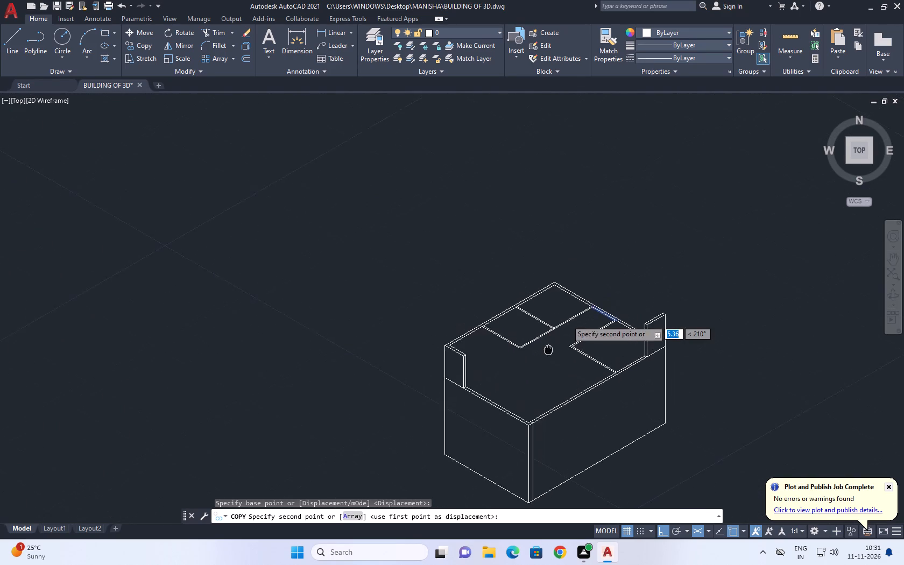
{"action": "middle_click_drag", "start_coordinate": [548, 352], "coordinate": [547, 358]}
{"action": "scroll", "coordinate": [548, 354], "scroll_direction": "up", "scroll_amount": 1}
{"action": "scroll", "coordinate": [590, 321], "scroll_direction": "up", "scroll_amount": 3}
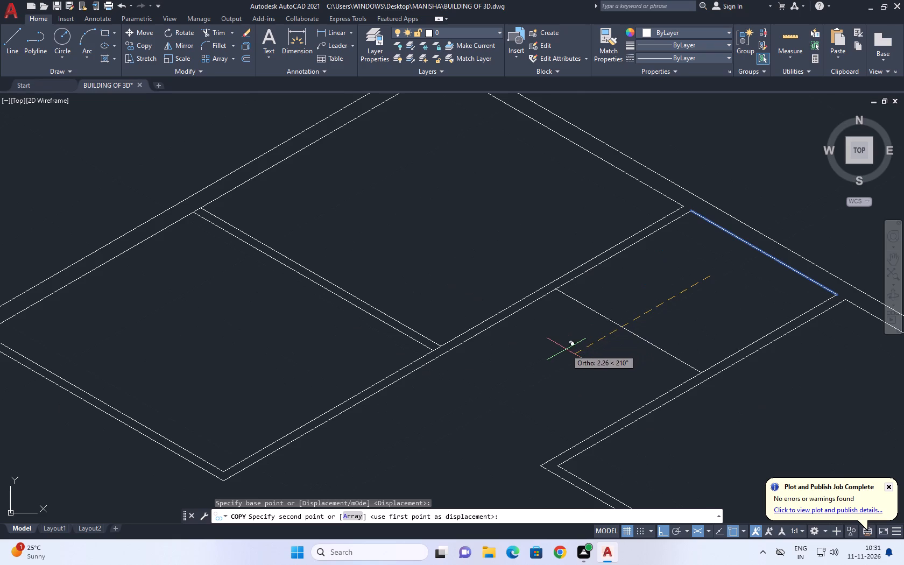
{"action": "left_click", "coordinate": [583, 338]}
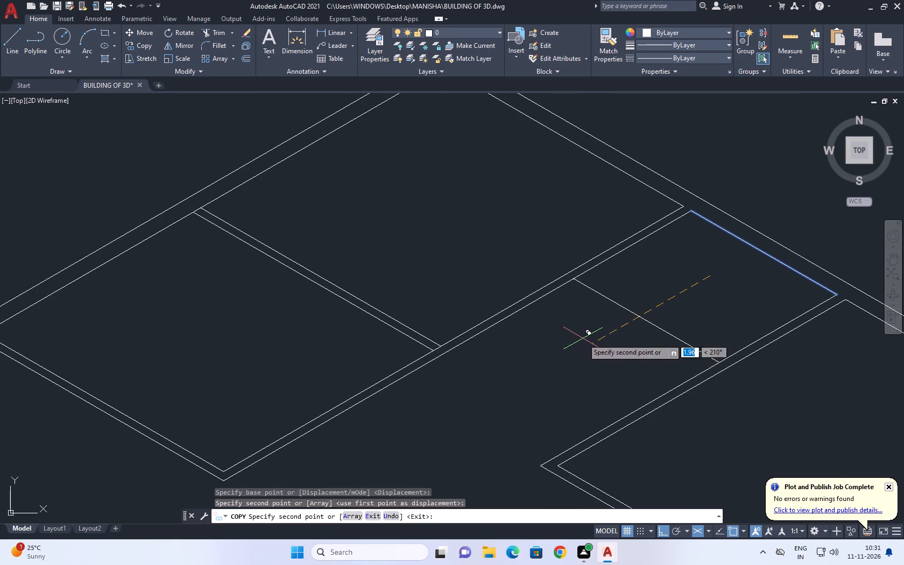
{"action": "key", "text": "Escape"}
Trim the long partition's room-side line between the two lines of the cross partition that divides the rooms.
{"action": "middle_click_drag", "start_coordinate": [590, 303], "coordinate": [555, 331]}
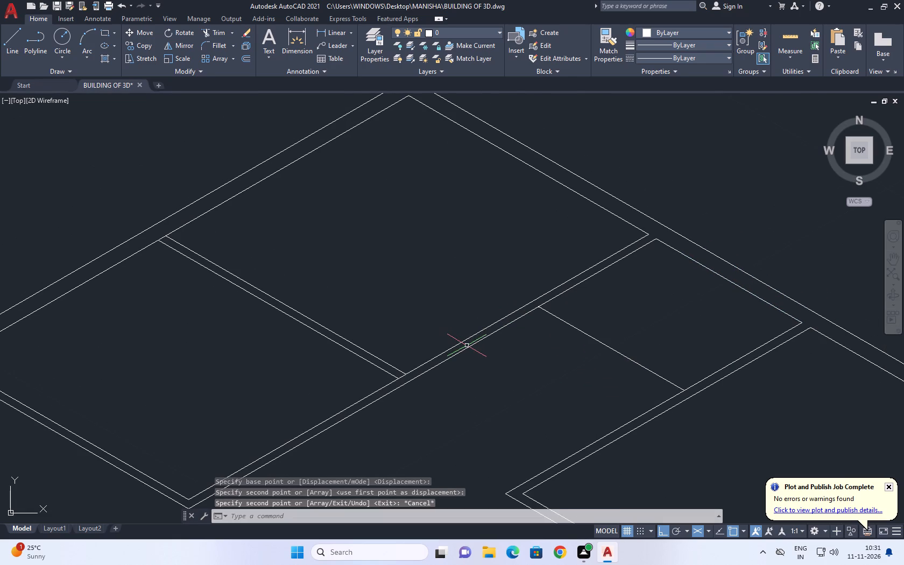
{"action": "key", "text": "t"}
{"action": "key", "text": "r"}
{"action": "key", "text": "space"}
{"action": "scroll", "coordinate": [421, 378], "scroll_direction": "up", "scroll_amount": 2}
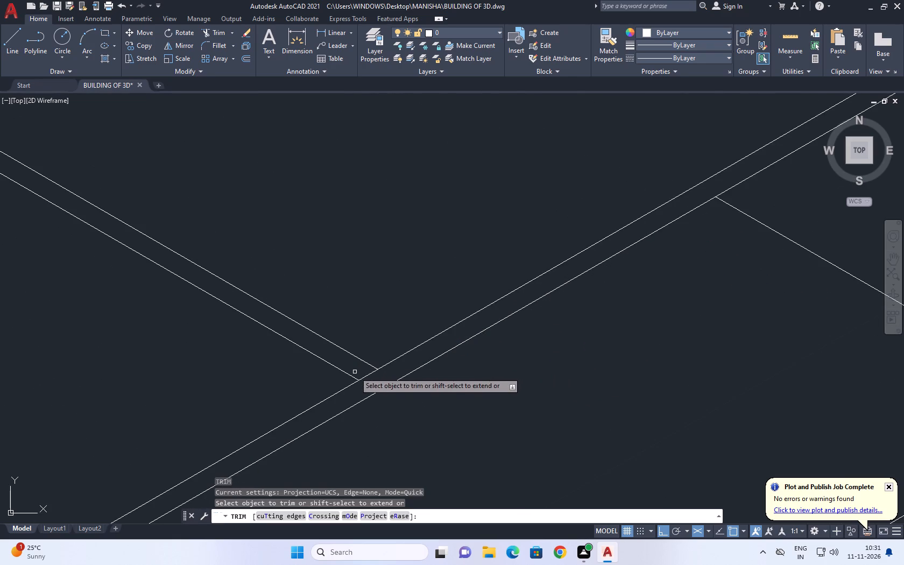
{"action": "left_click", "coordinate": [366, 380]}
{"action": "left_click", "coordinate": [360, 366]}
{"action": "key", "text": "Escape"}
{"action": "scroll", "coordinate": [366, 363], "scroll_direction": "down", "scroll_amount": 3}
Move the copied line between the long partition and bedroom so its end meets the midpoint of the long partition's far line.
{"action": "left_click", "coordinate": [505, 328]}
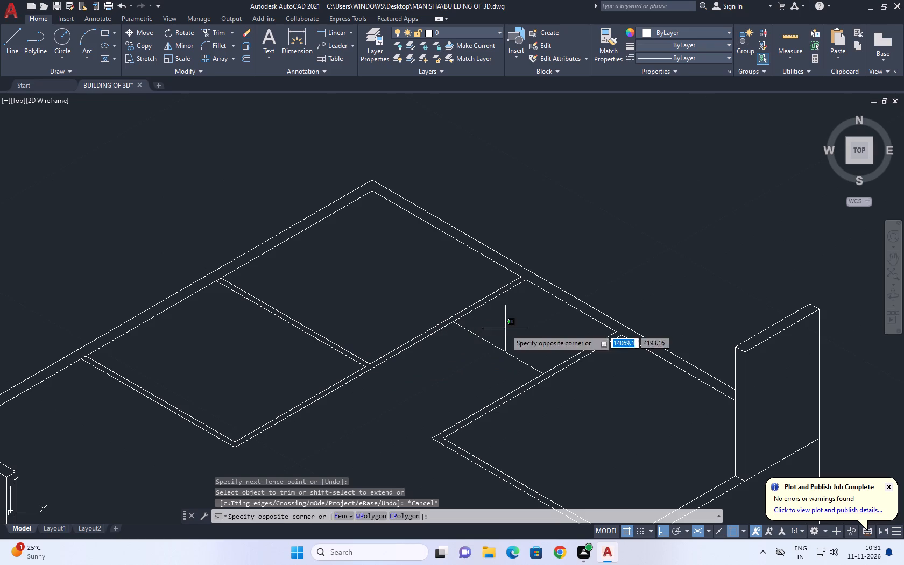
{"action": "left_click", "coordinate": [481, 356]}
{"action": "middle_click_drag", "start_coordinate": [480, 354], "coordinate": [503, 409]}
{"action": "key", "text": "m"}
{"action": "key", "text": "space"}
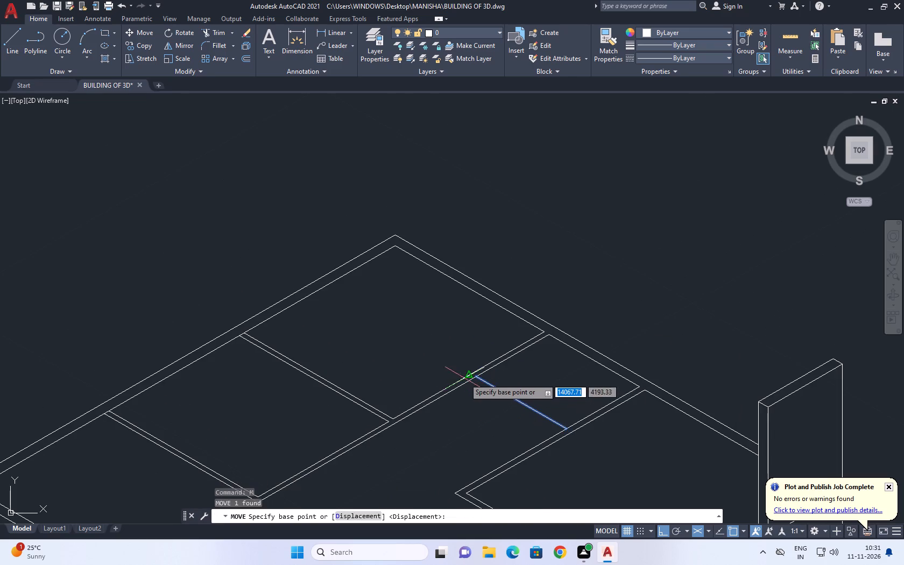
{"action": "scroll", "coordinate": [467, 377], "scroll_direction": "up", "scroll_amount": 2}
{"action": "left_click", "coordinate": [487, 376]}
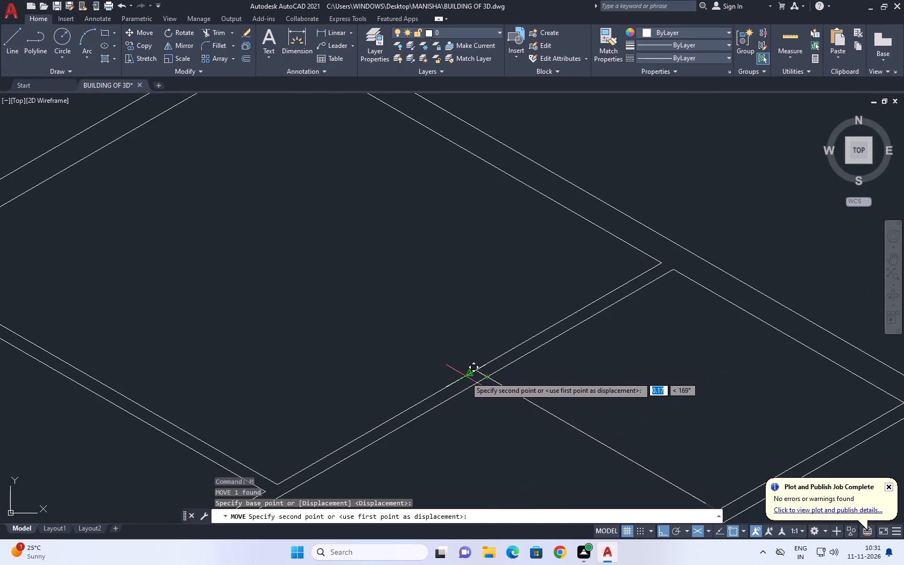
{"action": "left_click", "coordinate": [471, 373]}
{"action": "scroll", "coordinate": [522, 384], "scroll_direction": "down", "scroll_amount": 2}
Extend the moved line's other end to the bedroom partition.
{"action": "key", "text": "e"}
{"action": "key", "text": "x"}
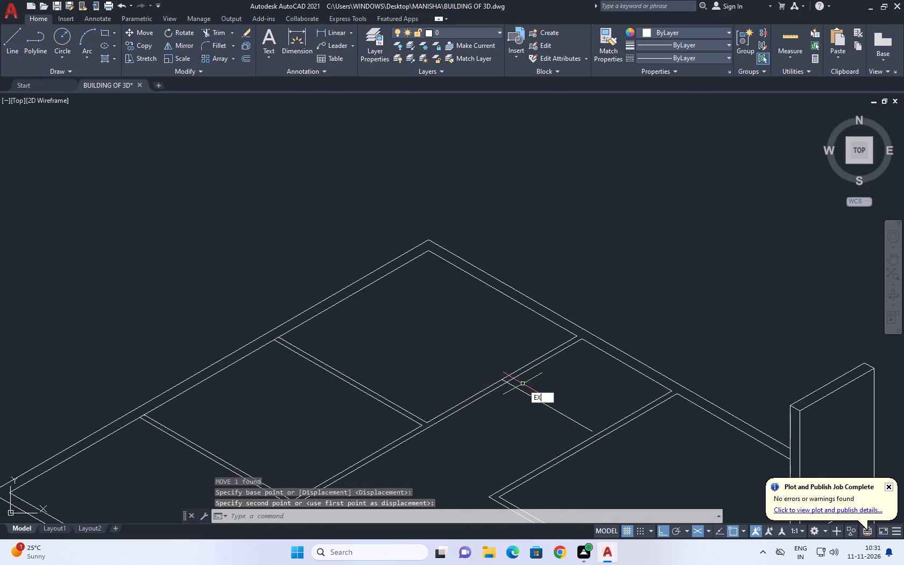
{"action": "key", "text": "space"}
{"action": "left_click_drag", "start_coordinate": [568, 386], "coordinate": [563, 385]}
{"action": "left_click", "coordinate": [535, 417]}
{"action": "key", "text": "Escape"}
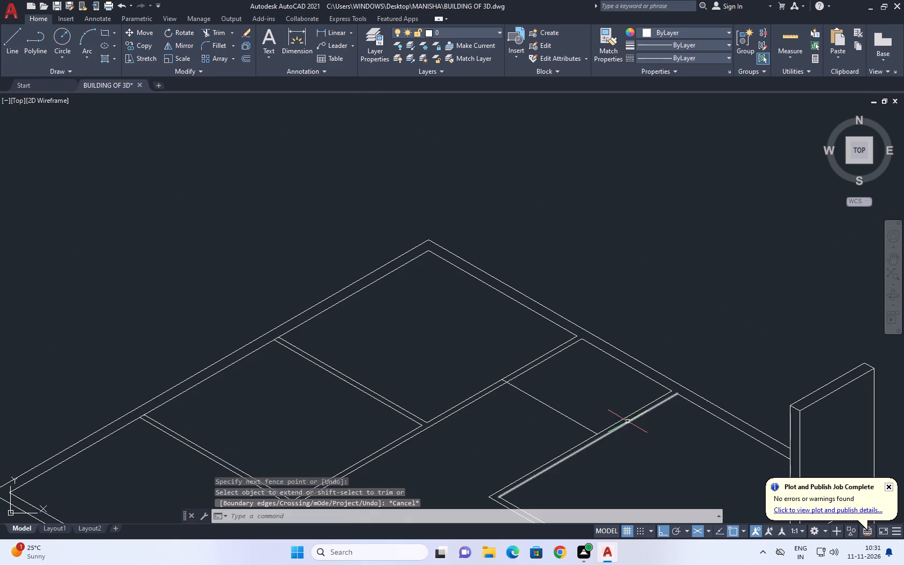
Trim the moved line inside the thickness of the long partition.
{"action": "key", "text": "t"}
{"action": "key", "text": "r"}
{"action": "key", "text": "space"}
{"action": "scroll", "coordinate": [480, 389], "scroll_direction": "up", "scroll_amount": 3}
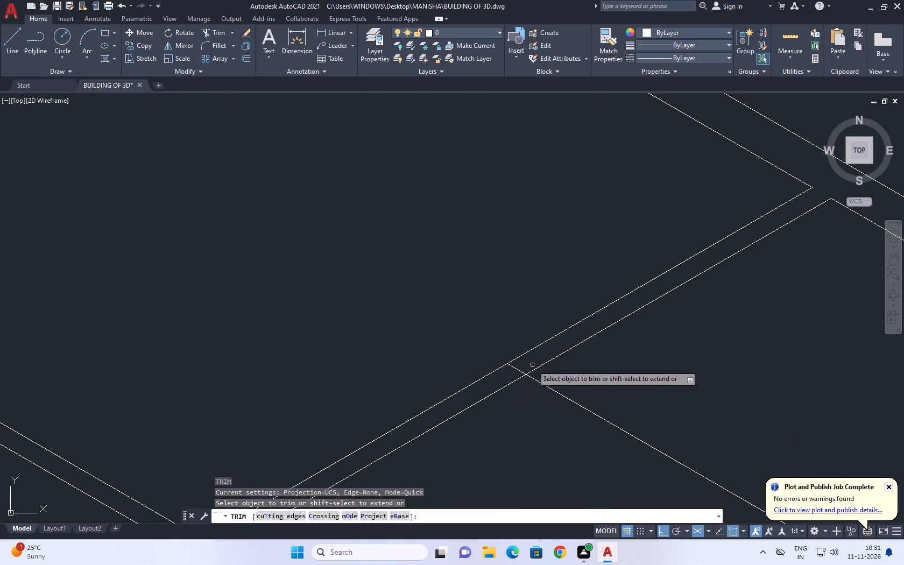
{"action": "left_click", "coordinate": [531, 365]}
{"action": "left_click", "coordinate": [493, 379]}
{"action": "key", "text": "space"}
{"action": "scroll", "coordinate": [570, 367], "scroll_direction": "down", "scroll_amount": 3}
Offset the new cross line 0.125 away from the side wall to form a second partition face.
{"action": "left_click", "coordinate": [635, 381]}
{"action": "left_click_drag", "start_coordinate": [561, 409], "coordinate": [563, 416]}
{"action": "middle_click_drag", "start_coordinate": [610, 411], "coordinate": [588, 421]}
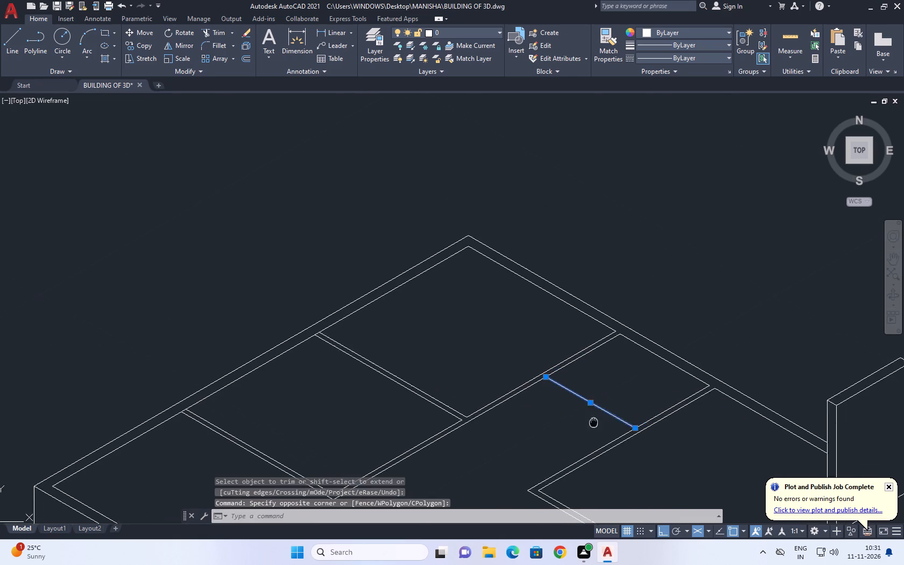
{"action": "middle_click_drag", "start_coordinate": [588, 421], "coordinate": [583, 419]}
{"action": "scroll", "coordinate": [573, 408], "scroll_direction": "down", "scroll_amount": 1}
{"action": "type", "text": "O"}
{"action": "key", "text": "space"}
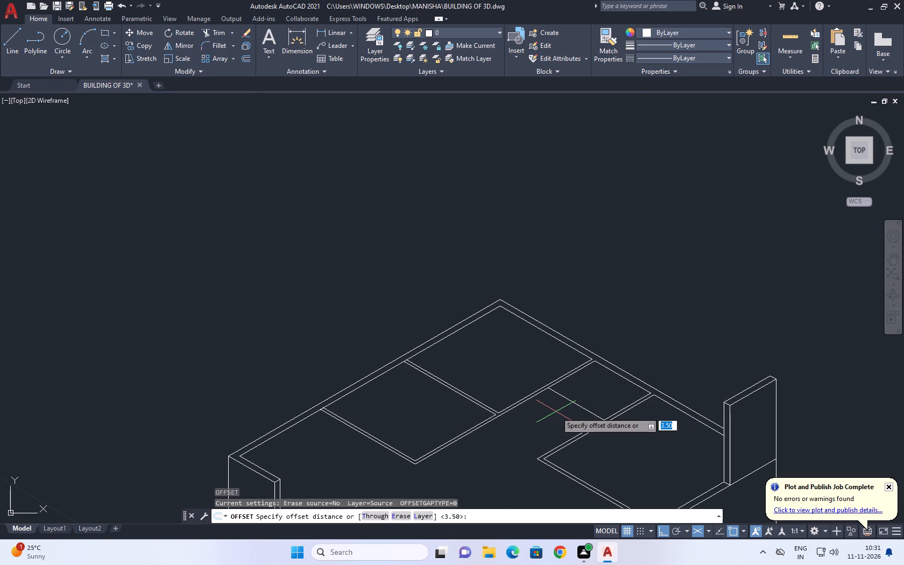
{"action": "type", "text": "0.125"}
{"action": "key", "text": "Return"}
{"action": "left_click", "coordinate": [503, 465]}
{"action": "key", "text": "Escape"}
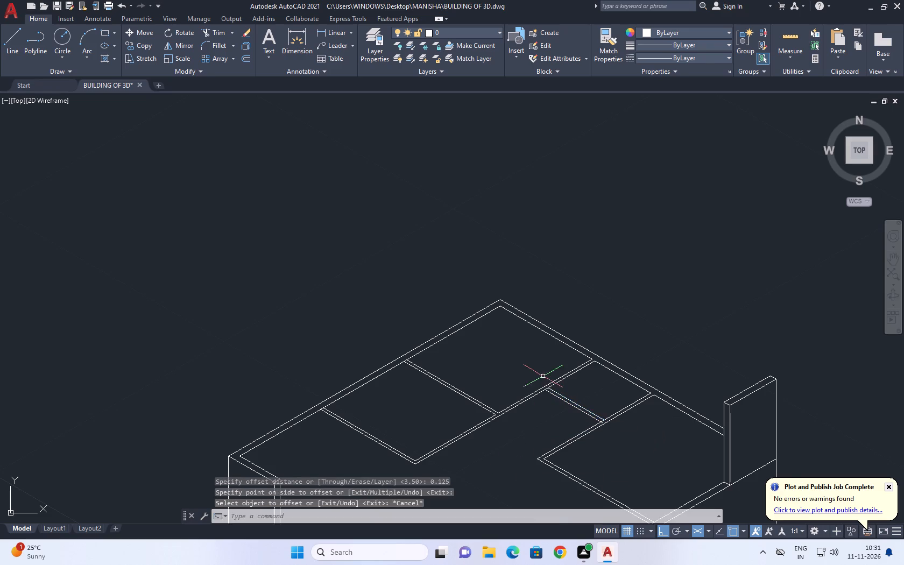
Extend the offset line to the near face of the long partition.
{"action": "scroll", "coordinate": [541, 407], "scroll_direction": "up", "scroll_amount": 3}
{"action": "middle_click_drag", "start_coordinate": [610, 413], "coordinate": [586, 425]}
{"action": "scroll", "coordinate": [586, 425], "scroll_direction": "up", "scroll_amount": 1}
{"action": "key", "text": "e"}
{"action": "type", "text": "X"}
{"action": "key", "text": "space"}
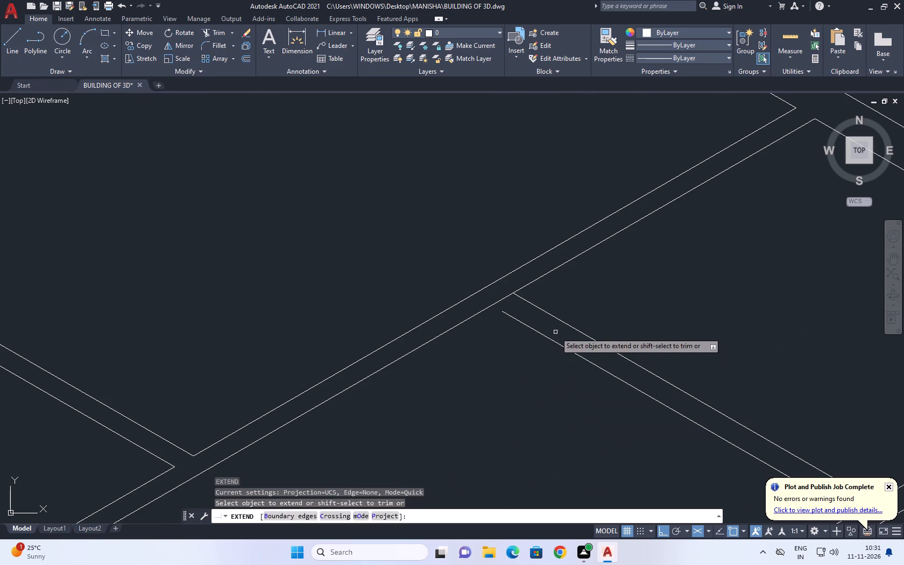
{"action": "left_click", "coordinate": [555, 332]}
{"action": "left_click_drag", "start_coordinate": [514, 350], "coordinate": [496, 350]}
{"action": "scroll", "coordinate": [491, 346], "scroll_direction": "down", "scroll_amount": 2}
{"action": "key", "text": "space"}
Trim the offset line's overhang inside the thickness of the bedroom partition.
{"action": "middle_click_drag", "start_coordinate": [598, 395], "coordinate": [570, 385]}
{"action": "type", "text": "TR"}
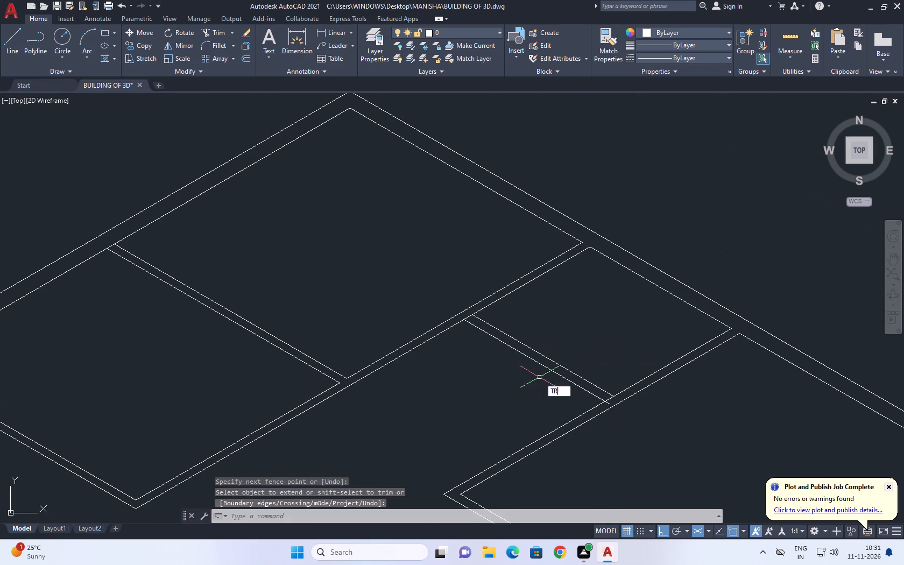
{"action": "key", "text": "space"}
{"action": "scroll", "coordinate": [597, 409], "scroll_direction": "up", "scroll_amount": 3}
{"action": "left_click", "coordinate": [632, 385]}
{"action": "key", "text": "Escape"}
{"action": "scroll", "coordinate": [618, 392], "scroll_direction": "down", "scroll_amount": 3}
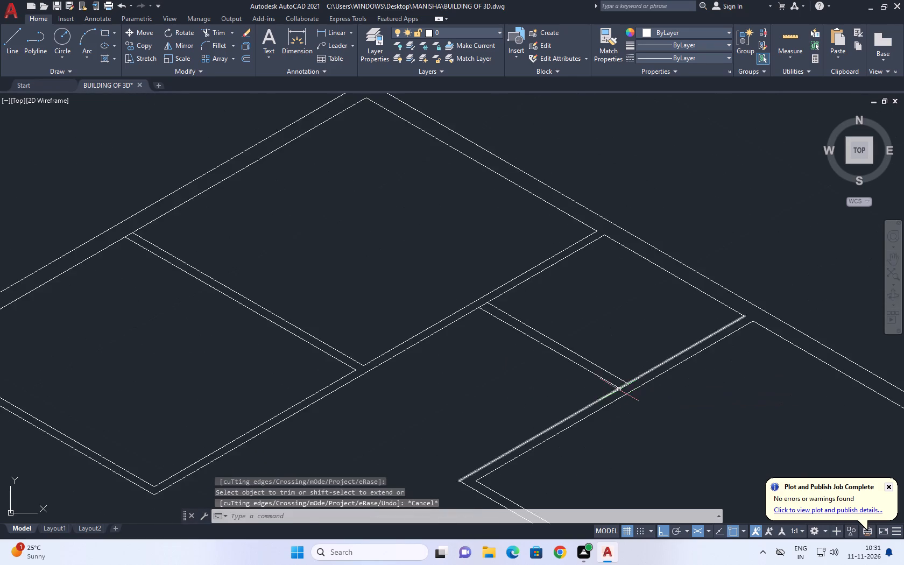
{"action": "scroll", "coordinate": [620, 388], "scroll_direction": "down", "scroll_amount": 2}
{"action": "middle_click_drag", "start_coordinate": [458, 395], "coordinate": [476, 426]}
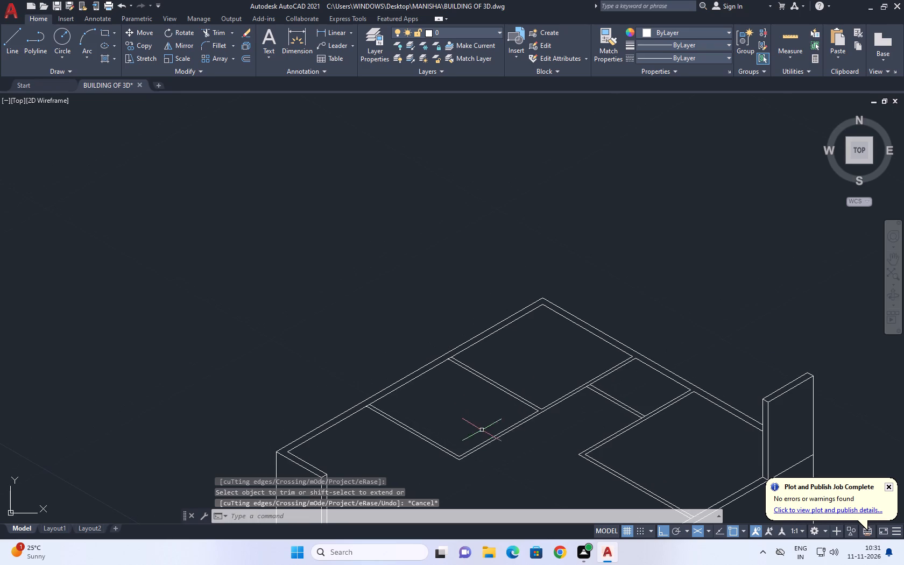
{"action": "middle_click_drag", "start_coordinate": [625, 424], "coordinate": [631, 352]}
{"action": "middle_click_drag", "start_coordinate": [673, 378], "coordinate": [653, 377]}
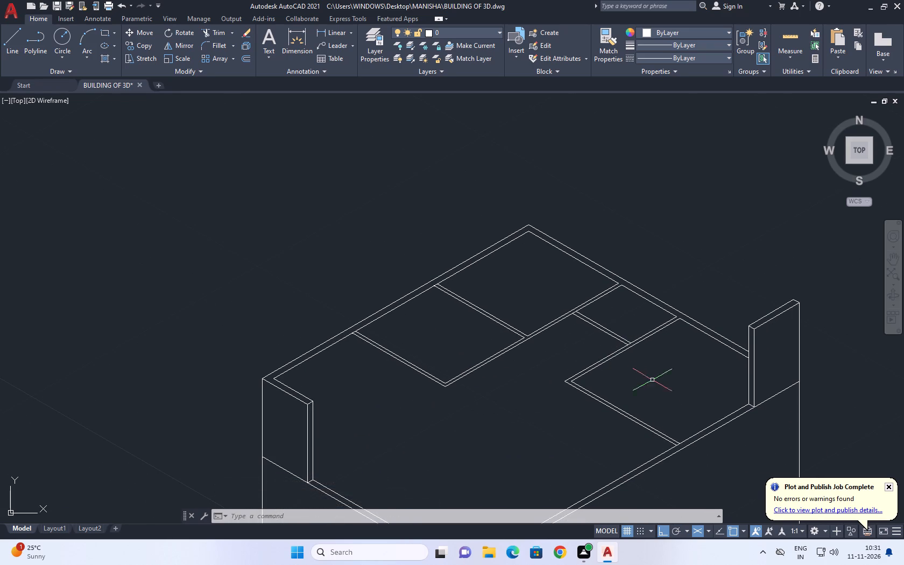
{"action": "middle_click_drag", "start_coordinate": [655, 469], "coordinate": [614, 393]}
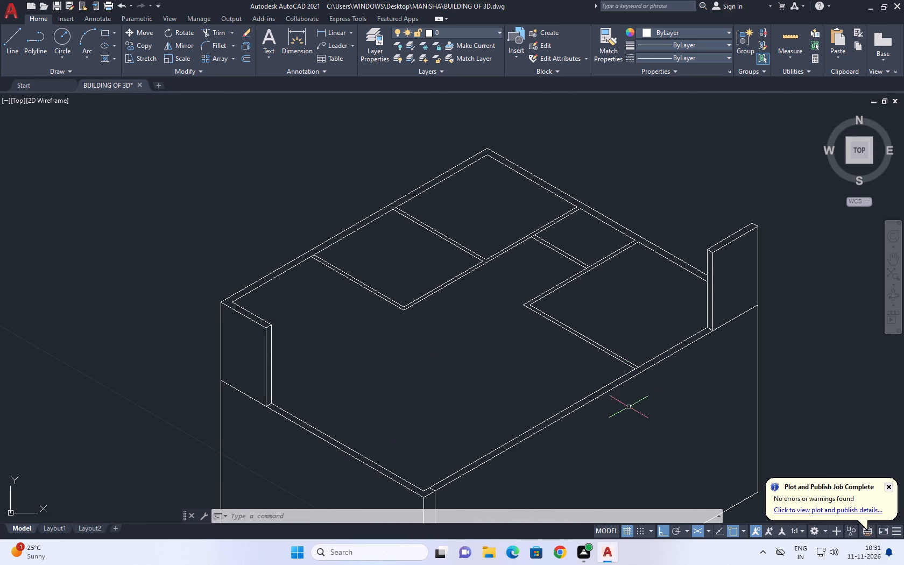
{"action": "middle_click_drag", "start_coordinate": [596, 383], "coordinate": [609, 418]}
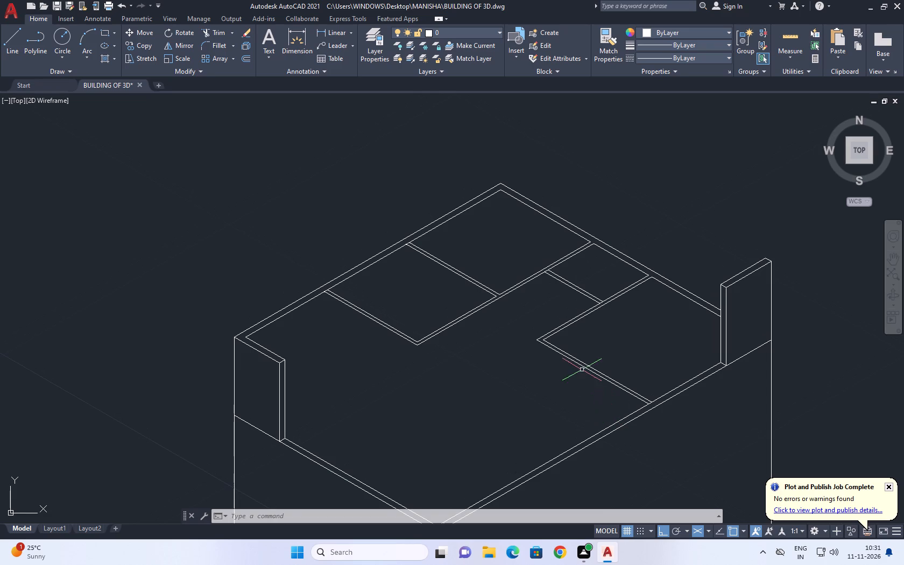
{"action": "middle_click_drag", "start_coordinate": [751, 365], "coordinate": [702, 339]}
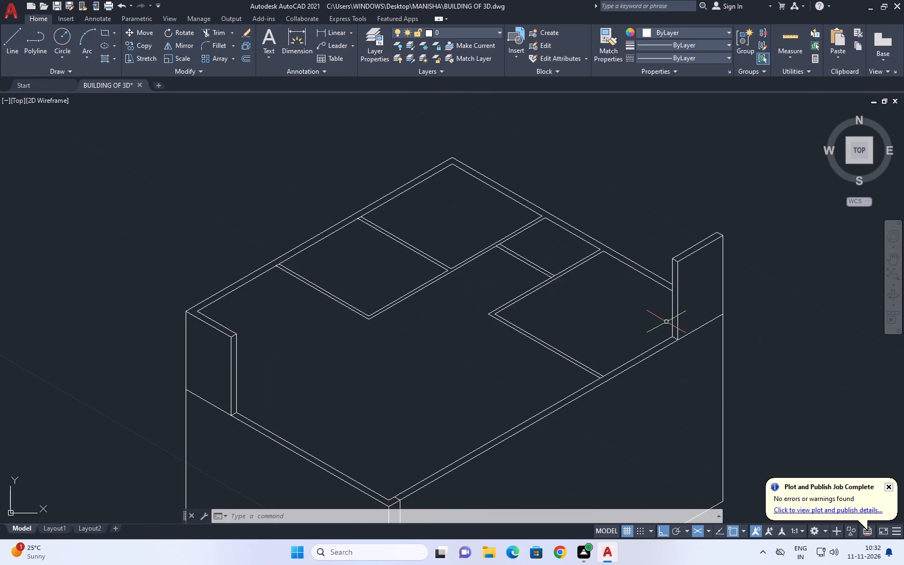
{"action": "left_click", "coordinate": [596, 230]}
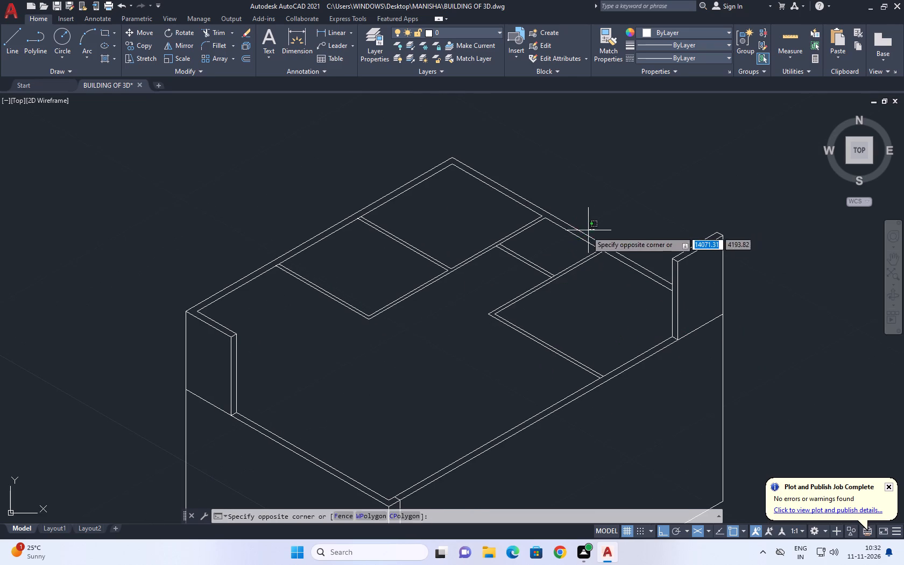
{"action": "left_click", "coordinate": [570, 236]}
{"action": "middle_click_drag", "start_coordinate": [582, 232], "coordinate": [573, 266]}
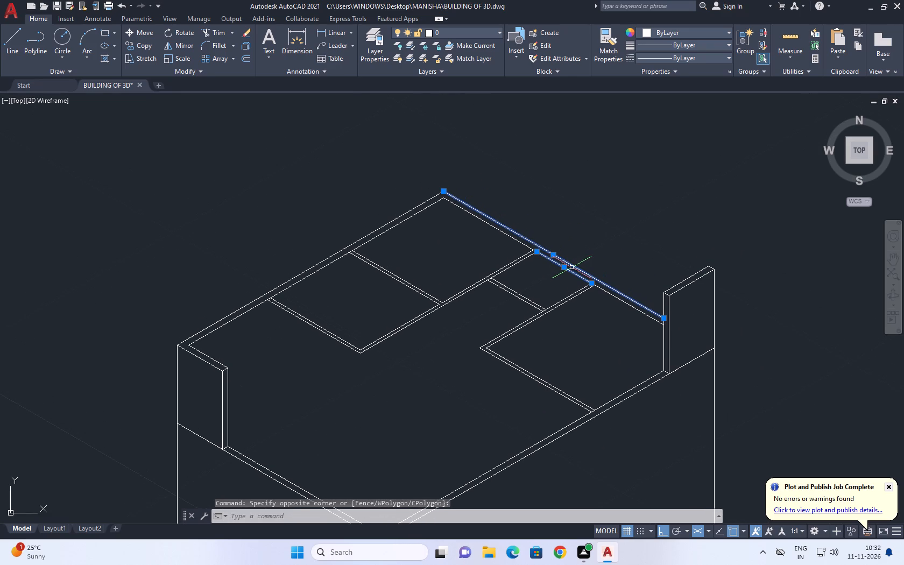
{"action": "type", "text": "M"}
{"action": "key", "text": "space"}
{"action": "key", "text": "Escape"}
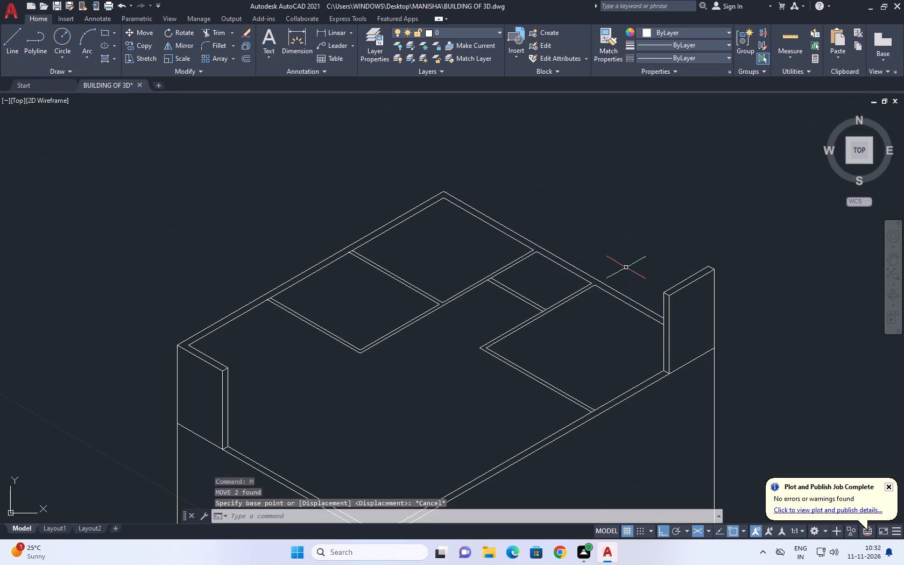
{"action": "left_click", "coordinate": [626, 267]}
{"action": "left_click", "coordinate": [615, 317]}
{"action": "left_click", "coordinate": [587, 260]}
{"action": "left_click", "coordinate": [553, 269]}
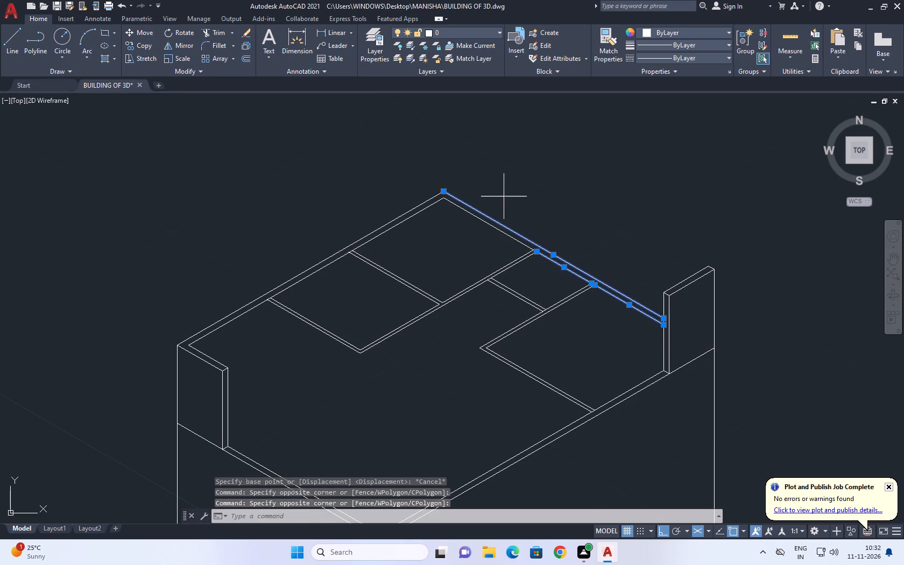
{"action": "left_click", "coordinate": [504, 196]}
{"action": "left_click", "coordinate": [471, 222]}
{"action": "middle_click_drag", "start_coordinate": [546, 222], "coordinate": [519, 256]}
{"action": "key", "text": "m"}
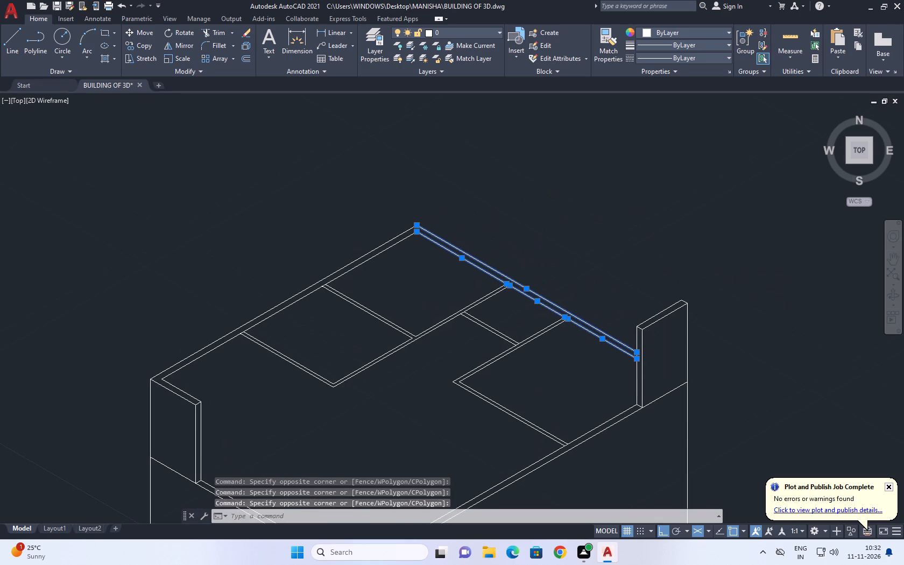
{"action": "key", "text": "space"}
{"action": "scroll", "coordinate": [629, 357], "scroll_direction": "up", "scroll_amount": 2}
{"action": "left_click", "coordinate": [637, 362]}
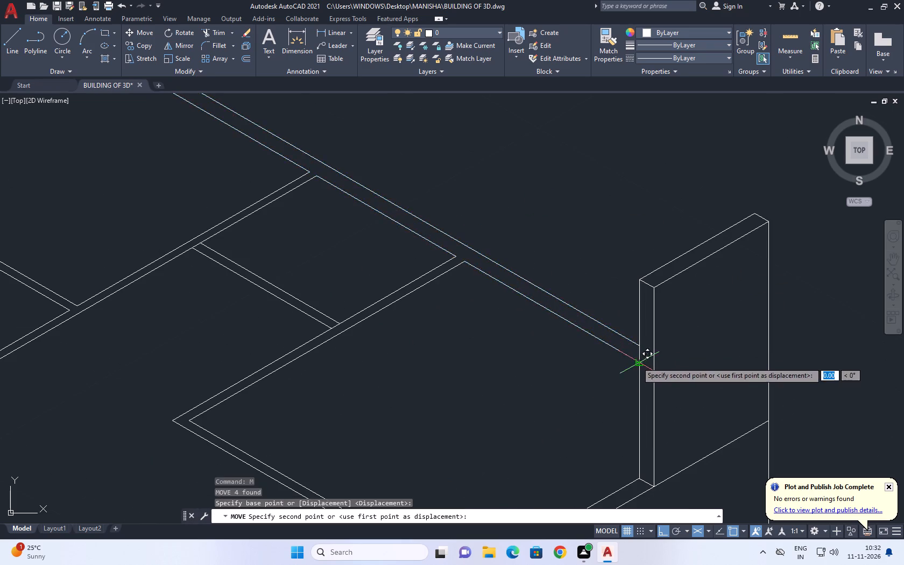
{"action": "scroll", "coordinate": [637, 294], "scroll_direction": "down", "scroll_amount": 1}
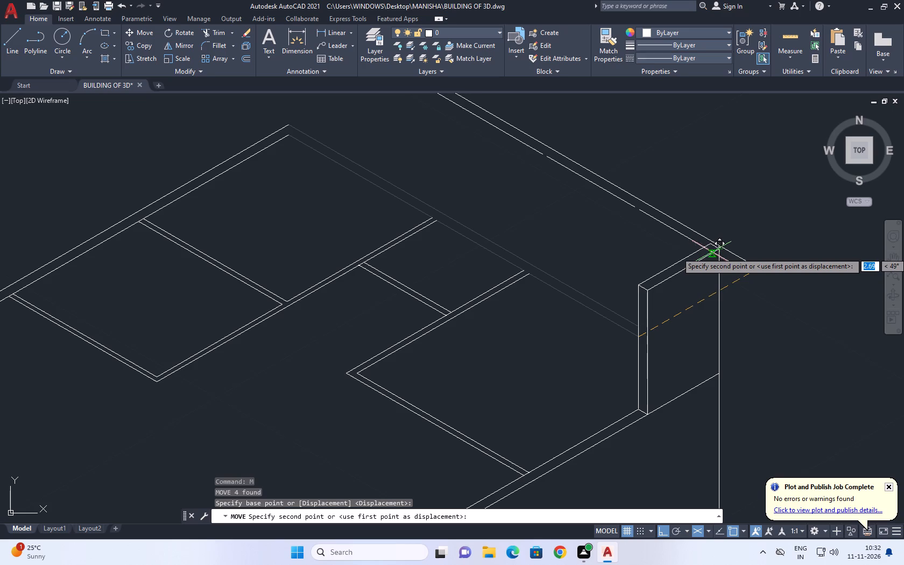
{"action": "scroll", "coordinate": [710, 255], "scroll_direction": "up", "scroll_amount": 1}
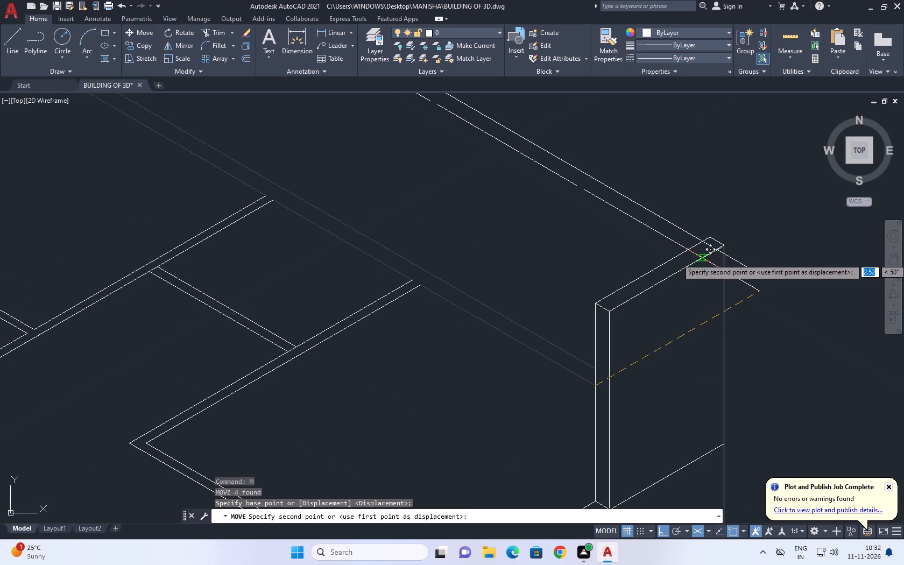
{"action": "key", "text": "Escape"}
Move the side wall's outer line and the bedroom's inner wall line from the outer line's end to the raised section's top outer corner.
{"action": "left_click", "coordinate": [570, 273]}
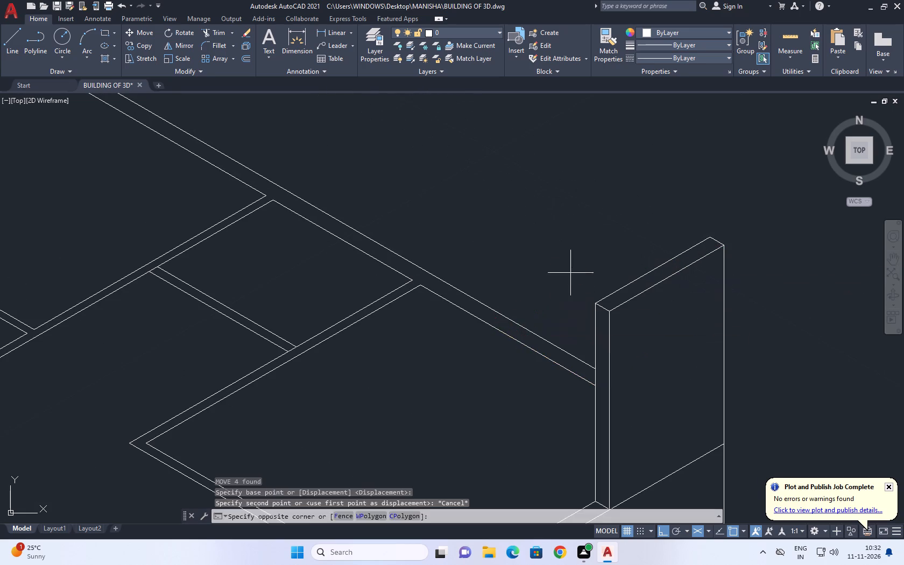
{"action": "left_click_drag", "start_coordinate": [473, 363], "coordinate": [470, 370]}
{"action": "key", "text": "m"}
{"action": "key", "text": "space"}
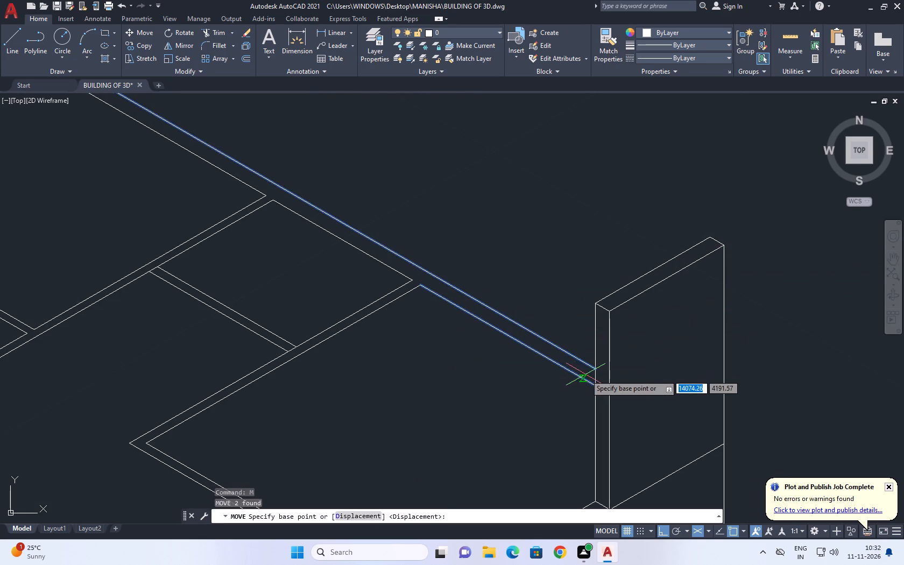
{"action": "left_click", "coordinate": [592, 371]}
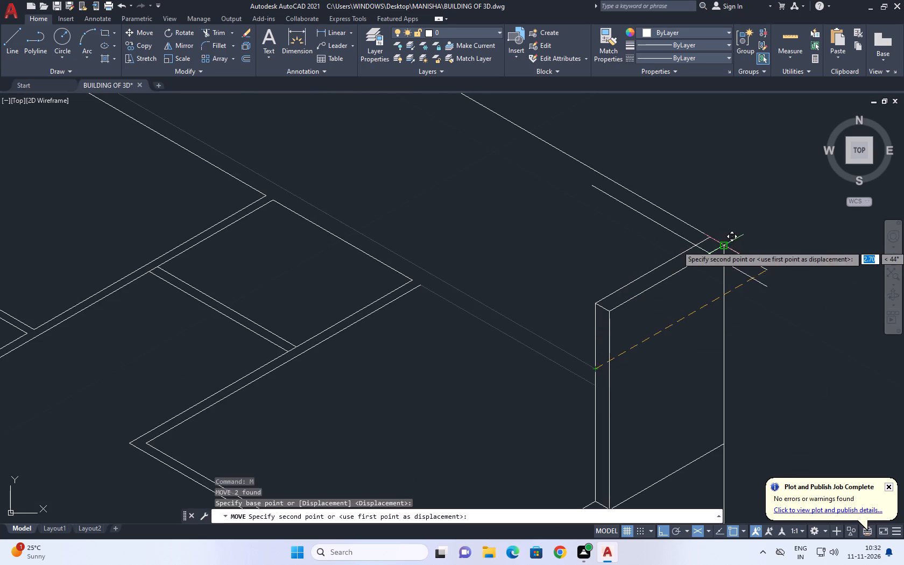
{"action": "left_click", "coordinate": [719, 246]}
{"action": "middle_click_drag", "start_coordinate": [640, 277], "coordinate": [626, 394]}
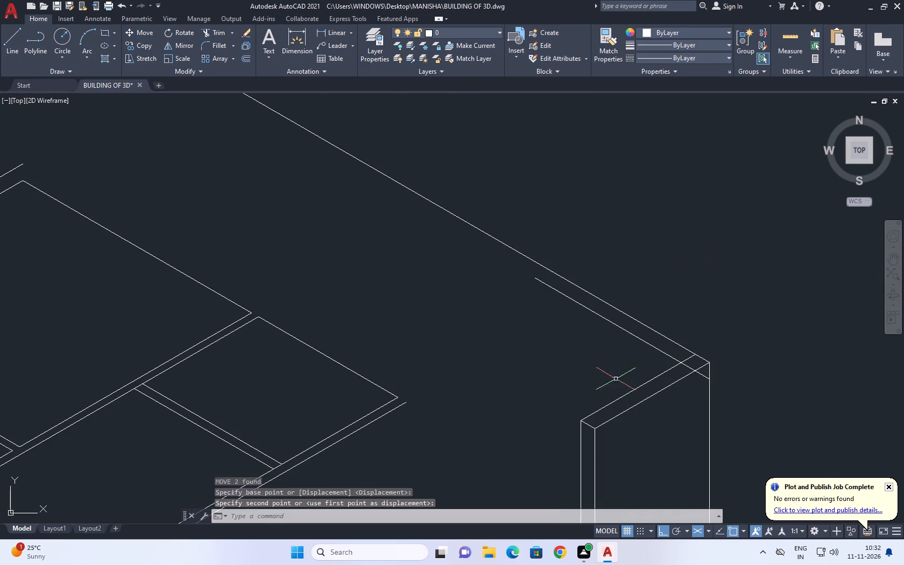
Move the bedroom's inner wall line so its end lies on the raised section's inner top edge.
{"action": "left_click", "coordinate": [603, 314]}
{"action": "left_click", "coordinate": [579, 323]}
{"action": "middle_click_drag", "start_coordinate": [626, 345], "coordinate": [616, 389]}
{"action": "key", "text": "m"}
{"action": "key", "text": "space"}
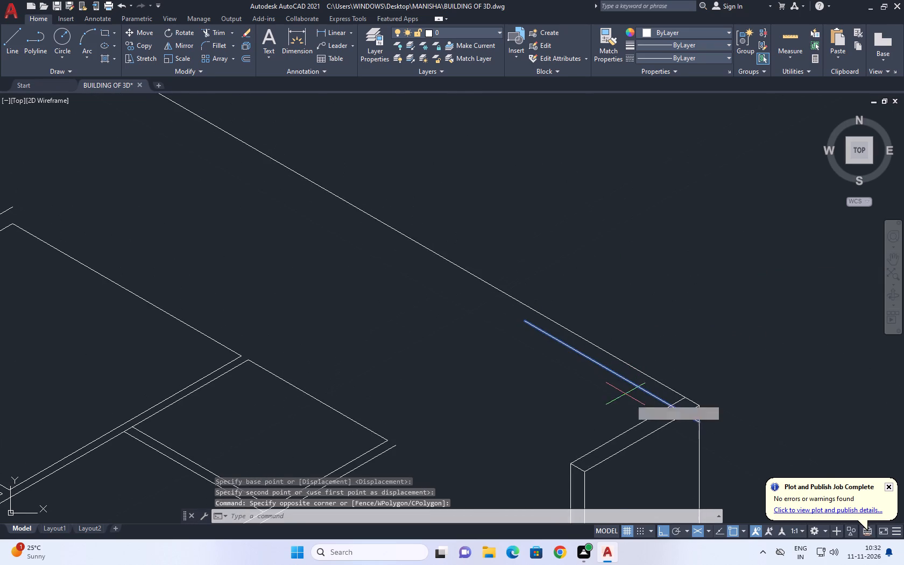
{"action": "scroll", "coordinate": [711, 431], "scroll_direction": "up", "scroll_amount": 1}
{"action": "left_click", "coordinate": [689, 418]}
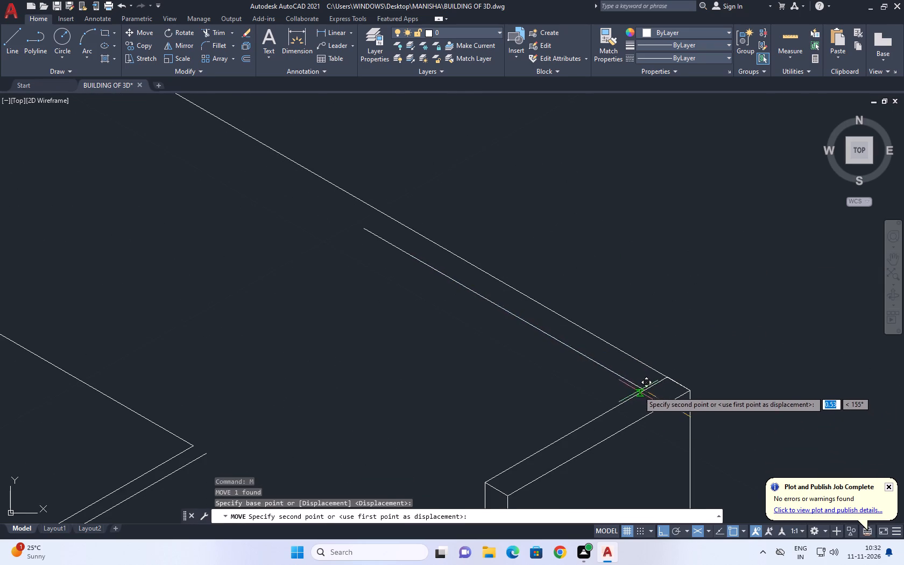
{"action": "left_click", "coordinate": [644, 389]}
Erase the two old wall segments closing the ends of the back room and the small room beside it.
{"action": "scroll", "coordinate": [628, 365], "scroll_direction": "down", "scroll_amount": 4}
{"action": "middle_click_drag", "start_coordinate": [510, 379], "coordinate": [522, 391]}
{"action": "scroll", "coordinate": [533, 384], "scroll_direction": "up", "scroll_amount": 1}
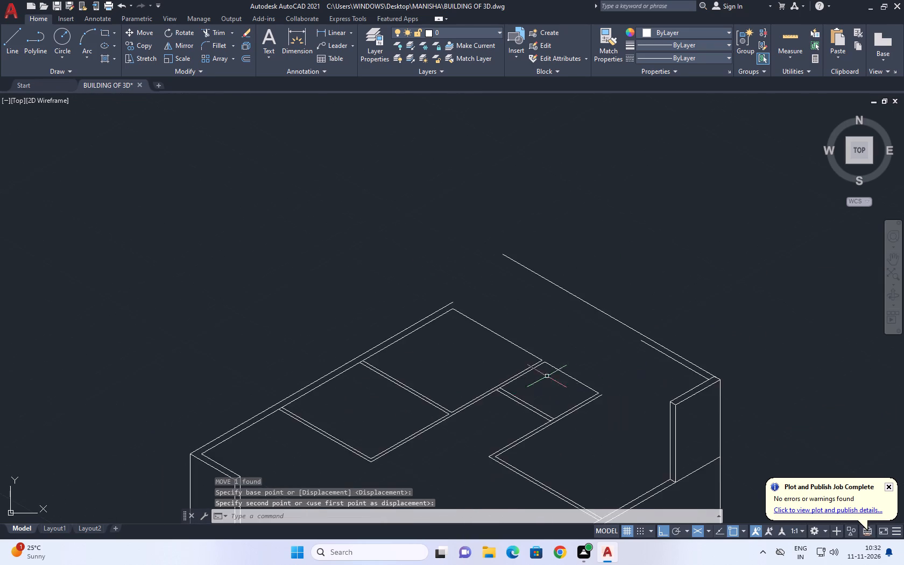
{"action": "scroll", "coordinate": [550, 375], "scroll_direction": "up", "scroll_amount": 1}
{"action": "scroll", "coordinate": [577, 364], "scroll_direction": "down", "scroll_amount": 2}
{"action": "middle_click_drag", "start_coordinate": [596, 356], "coordinate": [605, 385]}
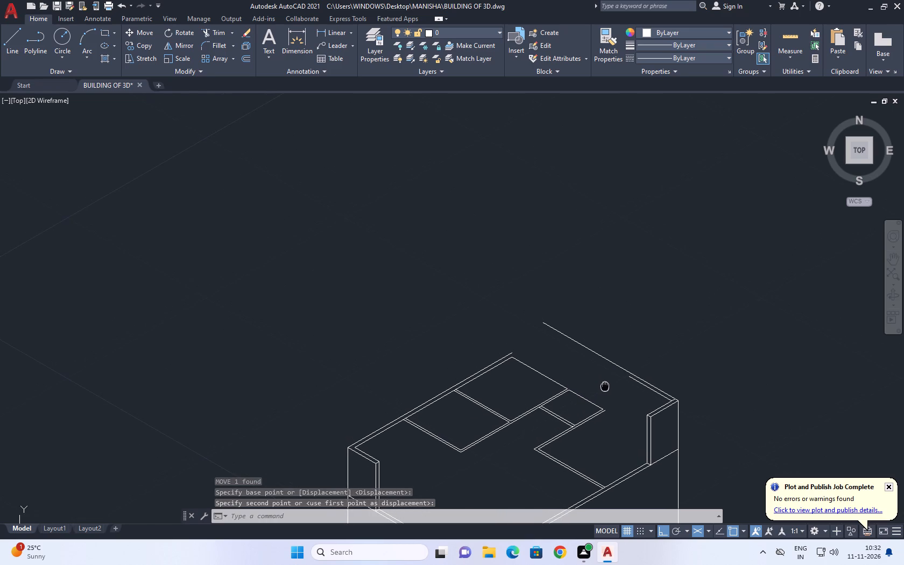
{"action": "middle_click_drag", "start_coordinate": [605, 385], "coordinate": [605, 386]}
{"action": "scroll", "coordinate": [567, 366], "scroll_direction": "up", "scroll_amount": 1}
{"action": "left_click", "coordinate": [565, 366]}
{"action": "left_click", "coordinate": [512, 378]}
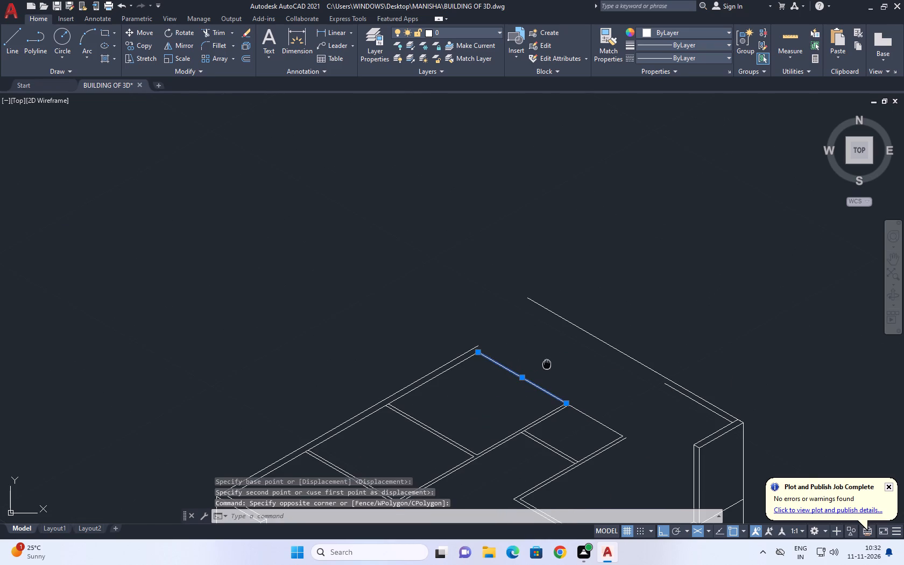
{"action": "middle_click", "coordinate": [547, 364]}
{"action": "key", "text": "Delete"}
{"action": "middle_click_drag", "start_coordinate": [569, 408], "coordinate": [548, 329]}
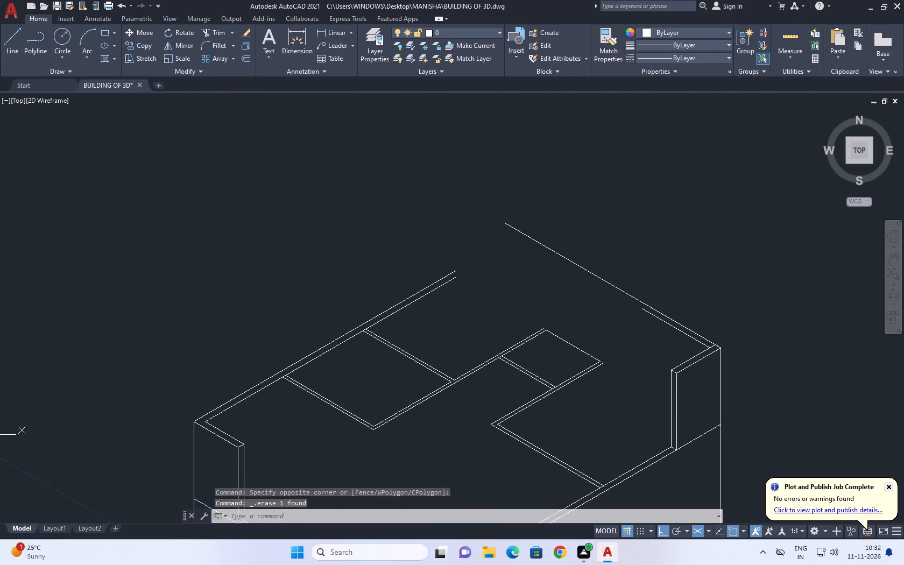
{"action": "left_click", "coordinate": [574, 346]}
{"action": "key", "text": "Delete"}
Extend the long outer wall's two lines, the long partition's lines and the bedroom partition's lines to the moved side wall's outer line.
{"action": "scroll", "coordinate": [573, 343], "scroll_direction": "down", "scroll_amount": 1}
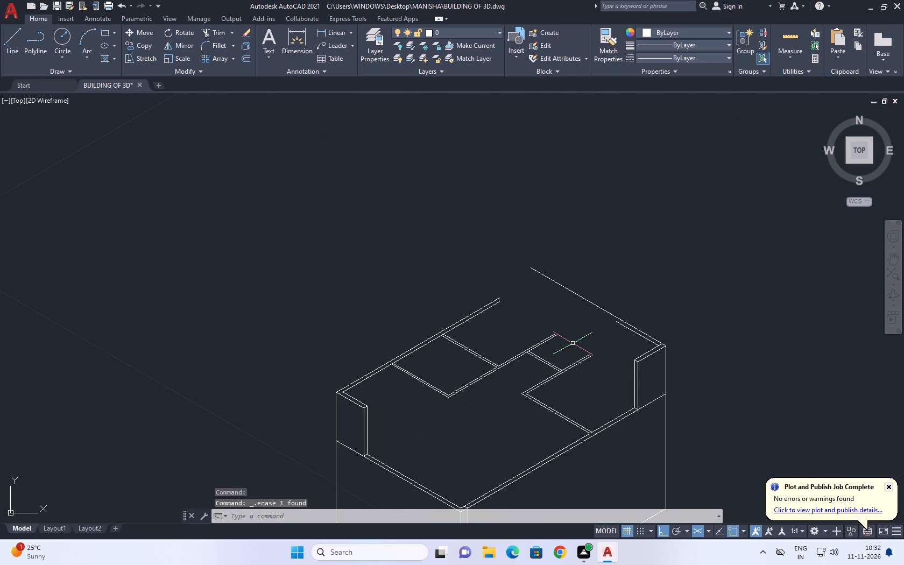
{"action": "middle_click_drag", "start_coordinate": [554, 305], "coordinate": [562, 331]}
{"action": "type", "text": "EX"}
{"action": "key", "text": "space"}
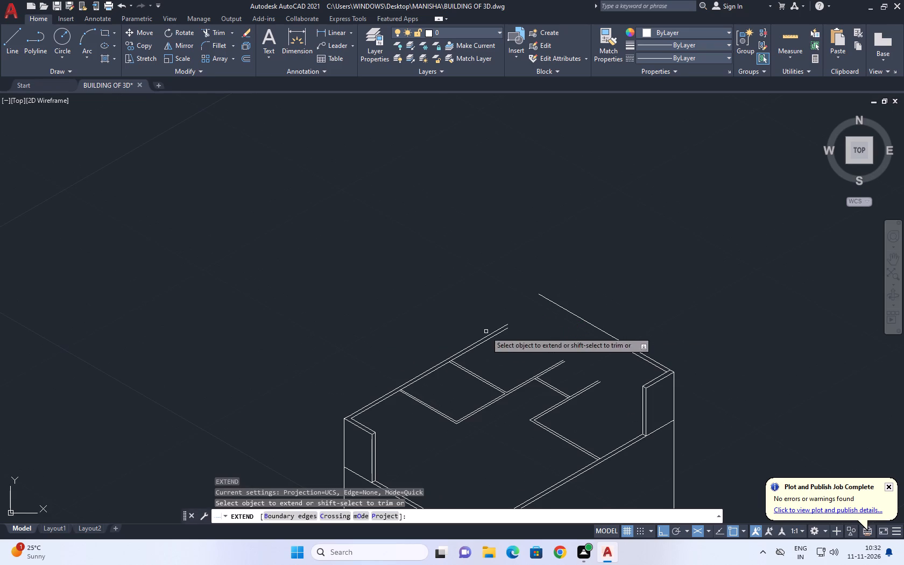
{"action": "left_click", "coordinate": [485, 330]}
{"action": "left_click", "coordinate": [525, 354]}
{"action": "left_click", "coordinate": [544, 358]}
{"action": "left_click", "coordinate": [560, 375]}
{"action": "left_click", "coordinate": [579, 378]}
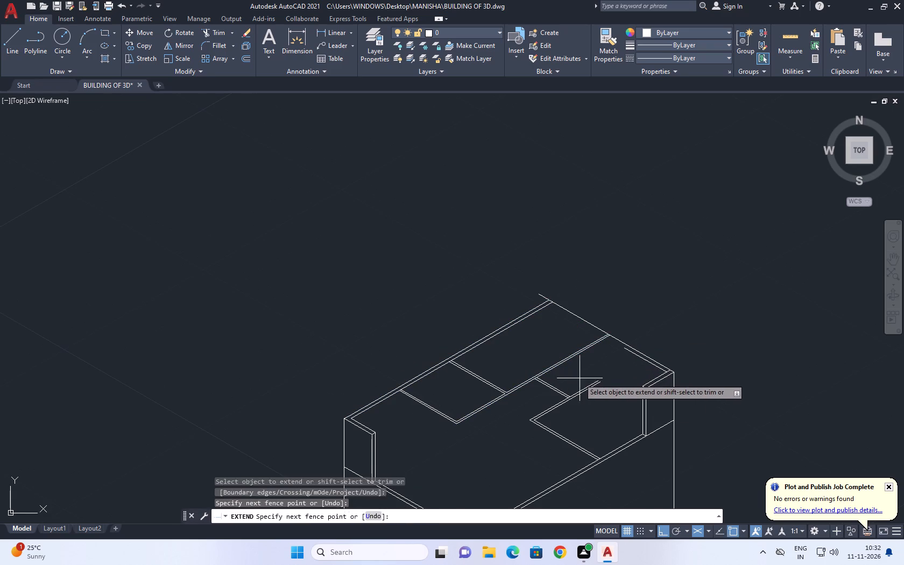
{"action": "left_click", "coordinate": [601, 397]}
{"action": "scroll", "coordinate": [609, 366], "scroll_direction": "up", "scroll_amount": 1}
{"action": "left_click", "coordinate": [631, 355]}
{"action": "left_click", "coordinate": [643, 373]}
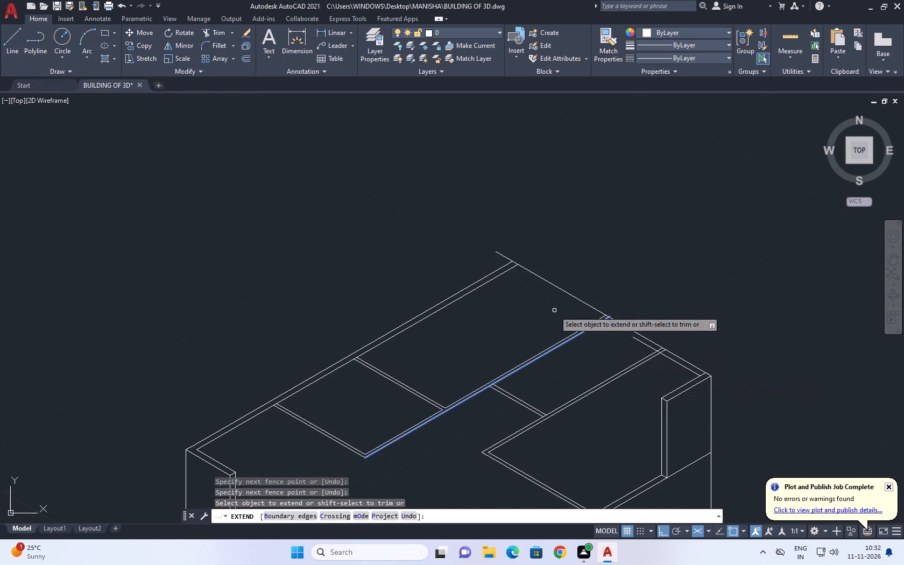
{"action": "key", "text": "Escape"}
Trim the side wall's outer line where it overhangs the building's back corner.
{"action": "middle_click_drag", "start_coordinate": [511, 294], "coordinate": [520, 345]}
{"action": "type", "text": "TR"}
{"action": "key", "text": "space"}
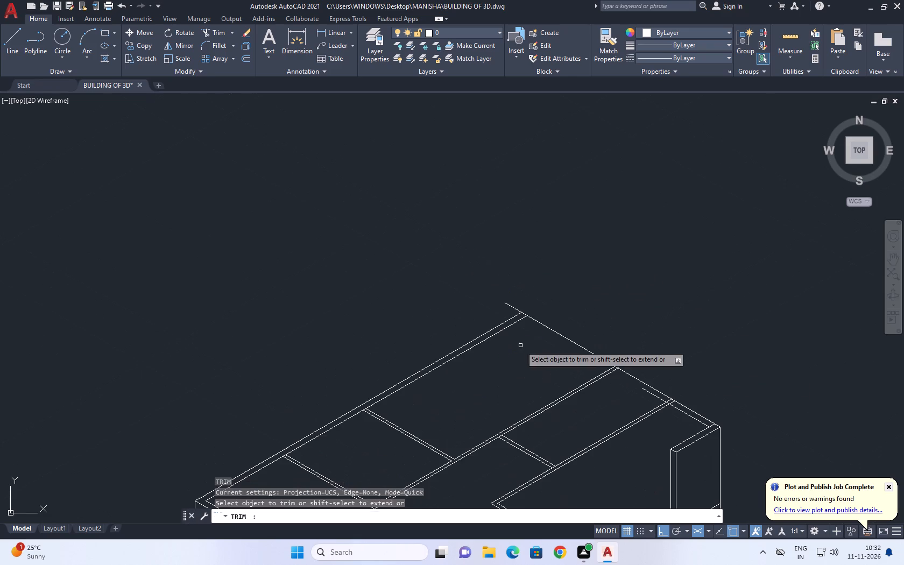
{"action": "left_click", "coordinate": [519, 302]}
{"action": "left_click", "coordinate": [483, 302]}
{"action": "left_click", "coordinate": [515, 298]}
{"action": "left_click_drag", "start_coordinate": [496, 315], "coordinate": [479, 326]}
{"action": "key", "text": "Escape"}
Join the inner lines of the long outer wall and the side wall at the back corner with a zero-radius fillet.
{"action": "scroll", "coordinate": [641, 398], "scroll_direction": "up", "scroll_amount": 1}
{"action": "type", "text": "F"}
{"action": "key", "text": "space"}
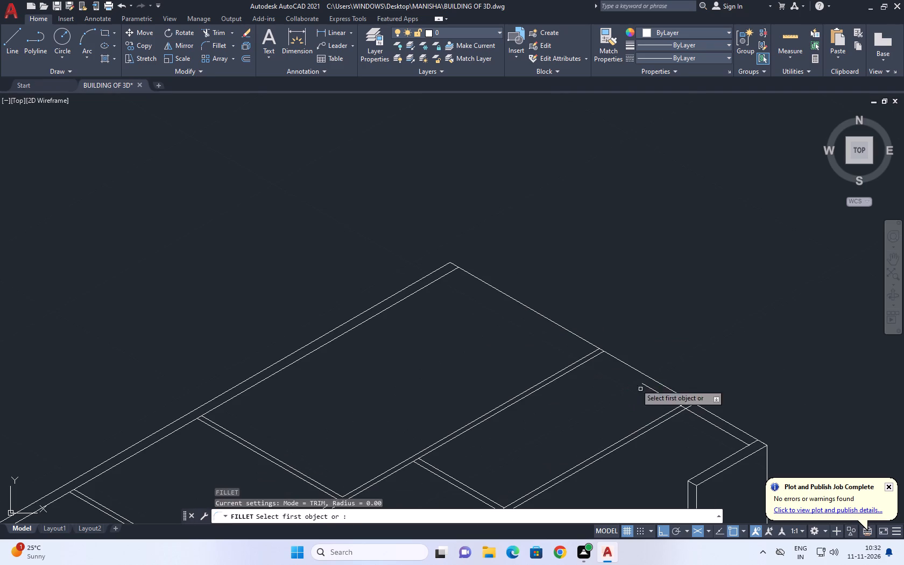
{"action": "left_click", "coordinate": [438, 276]}
{"action": "left_click", "coordinate": [439, 279]}
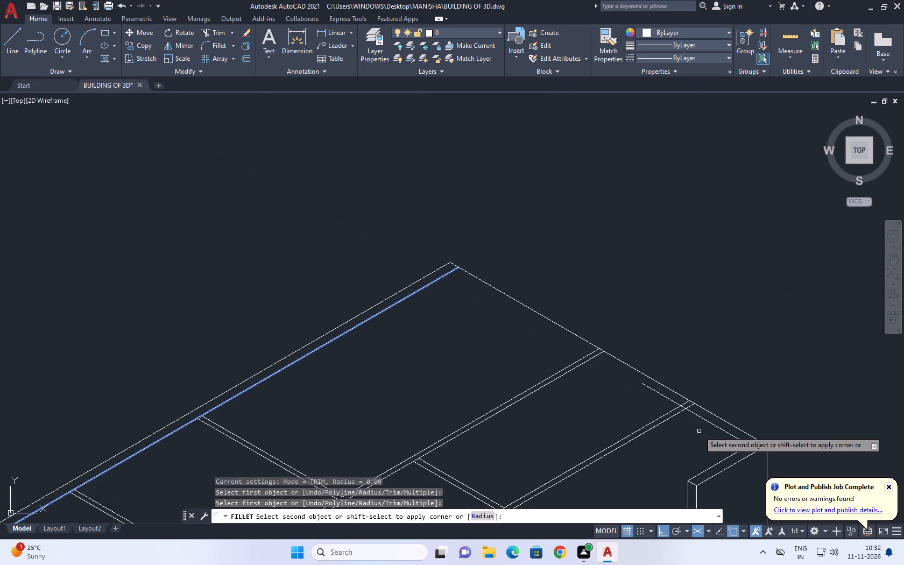
{"action": "left_click", "coordinate": [654, 389]}
Trim the ends of the long and bedroom partition lines that run inside the side wall's thickness.
{"action": "middle_click_drag", "start_coordinate": [648, 365], "coordinate": [605, 353]}
{"action": "type", "text": "TR"}
{"action": "key", "text": "space"}
{"action": "scroll", "coordinate": [603, 353], "scroll_direction": "up", "scroll_amount": 1}
{"action": "left_click", "coordinate": [511, 327]}
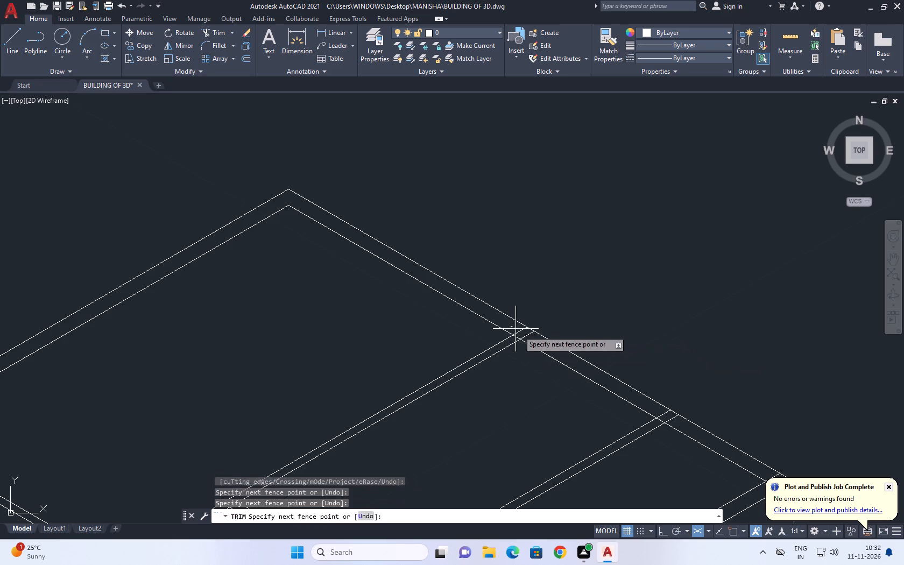
{"action": "left_click", "coordinate": [679, 419]}
{"action": "scroll", "coordinate": [608, 306], "scroll_direction": "down", "scroll_amount": 1}
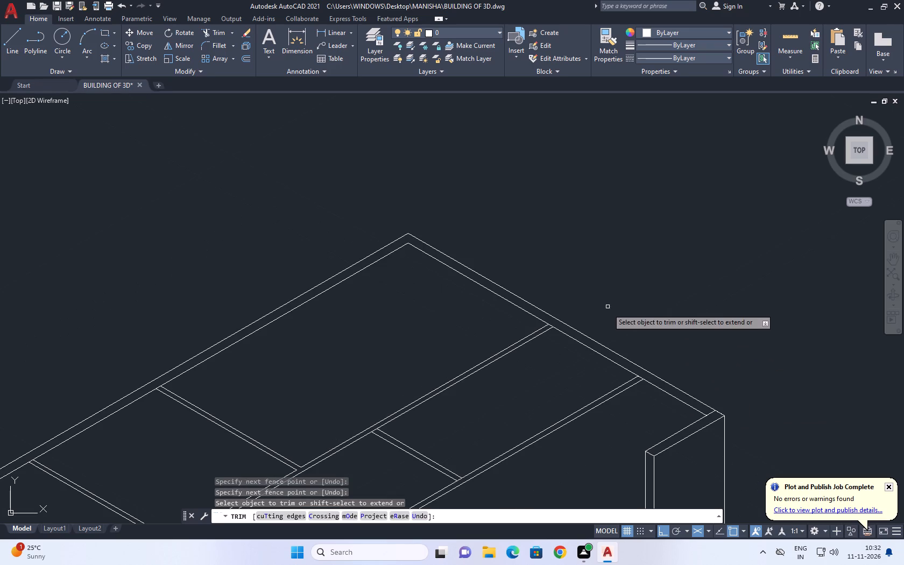
{"action": "key", "text": "Escape"}
{"action": "scroll", "coordinate": [589, 351], "scroll_direction": "down", "scroll_amount": 3}
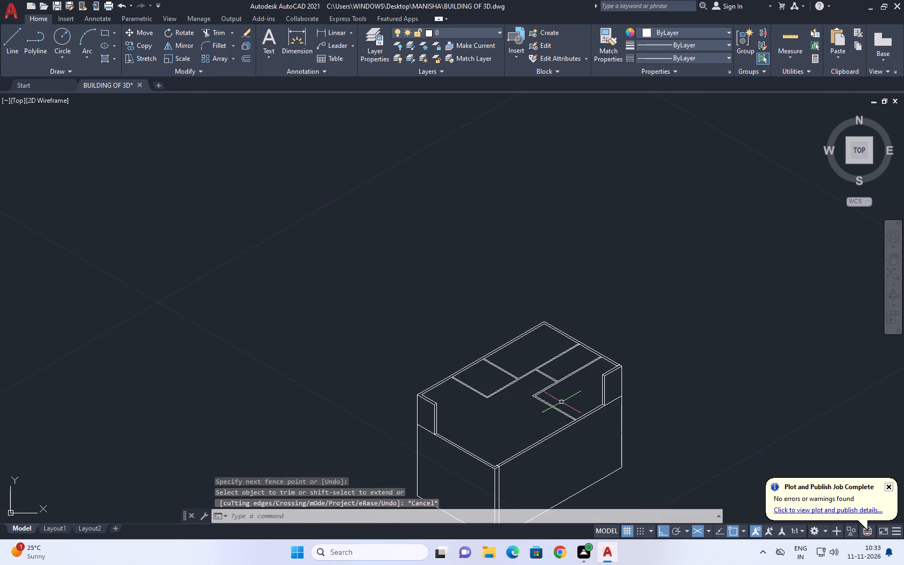
{"action": "middle_click_drag", "start_coordinate": [564, 400], "coordinate": [601, 390]}
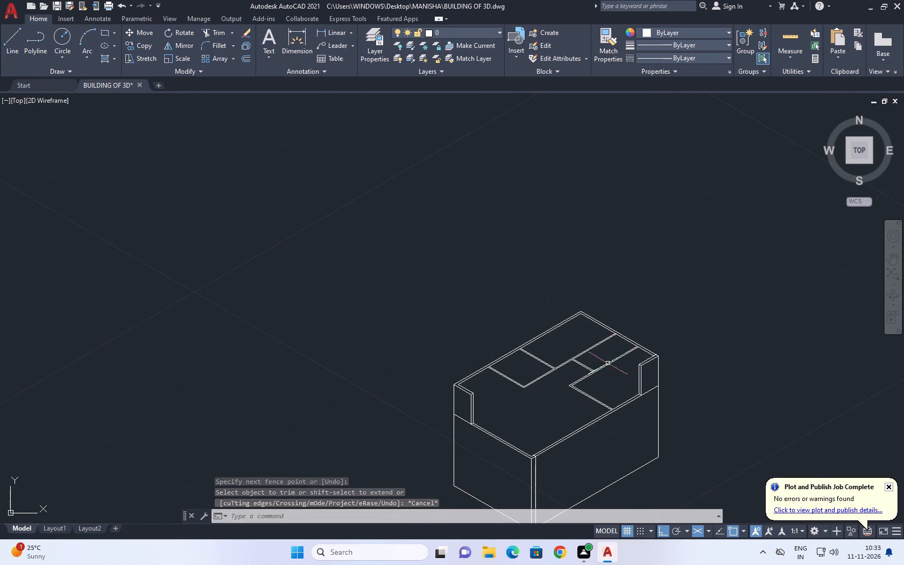
Trim the side wall's inner line between the paired lines of the bedroom partition and of the long partition.
{"action": "scroll", "coordinate": [604, 353], "scroll_direction": "up", "scroll_amount": 3}
{"action": "middle_click_drag", "start_coordinate": [604, 355], "coordinate": [595, 367]}
{"action": "type", "text": "TR"}
{"action": "key", "text": "space"}
{"action": "scroll", "coordinate": [714, 338], "scroll_direction": "up", "scroll_amount": 3}
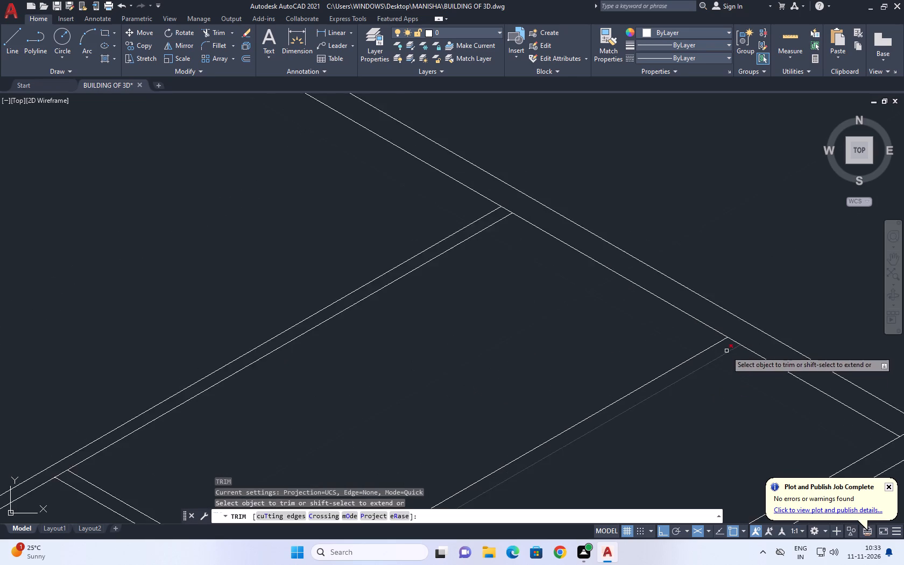
{"action": "scroll", "coordinate": [726, 350], "scroll_direction": "up", "scroll_amount": 1}
{"action": "left_click", "coordinate": [741, 335]}
{"action": "left_click", "coordinate": [745, 326]}
{"action": "scroll", "coordinate": [663, 318], "scroll_direction": "down", "scroll_amount": 3}
{"action": "scroll", "coordinate": [549, 231], "scroll_direction": "up", "scroll_amount": 1}
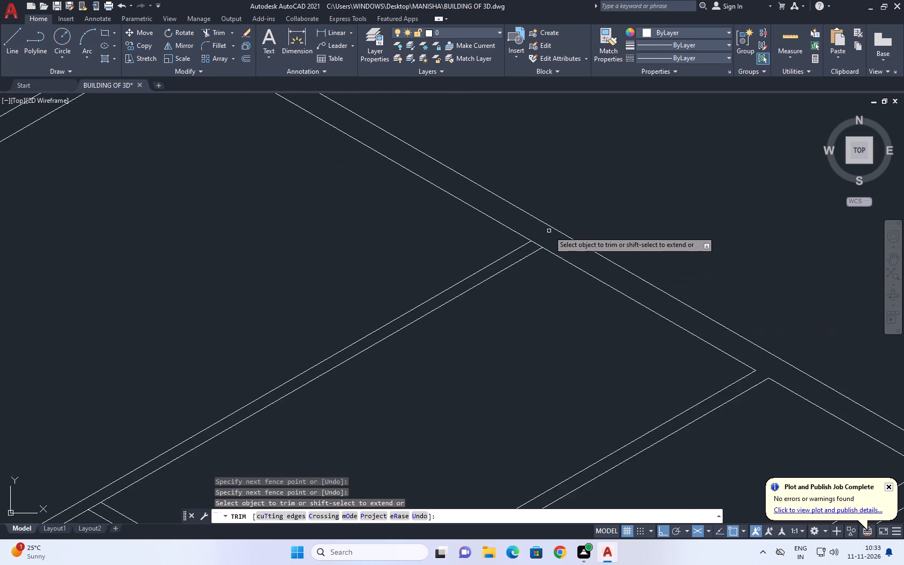
{"action": "scroll", "coordinate": [549, 231], "scroll_direction": "up", "scroll_amount": 3}
{"action": "left_click", "coordinate": [512, 232]}
{"action": "left_click_drag", "start_coordinate": [480, 267], "coordinate": [479, 272]}
{"action": "scroll", "coordinate": [479, 267], "scroll_direction": "down", "scroll_amount": 7}
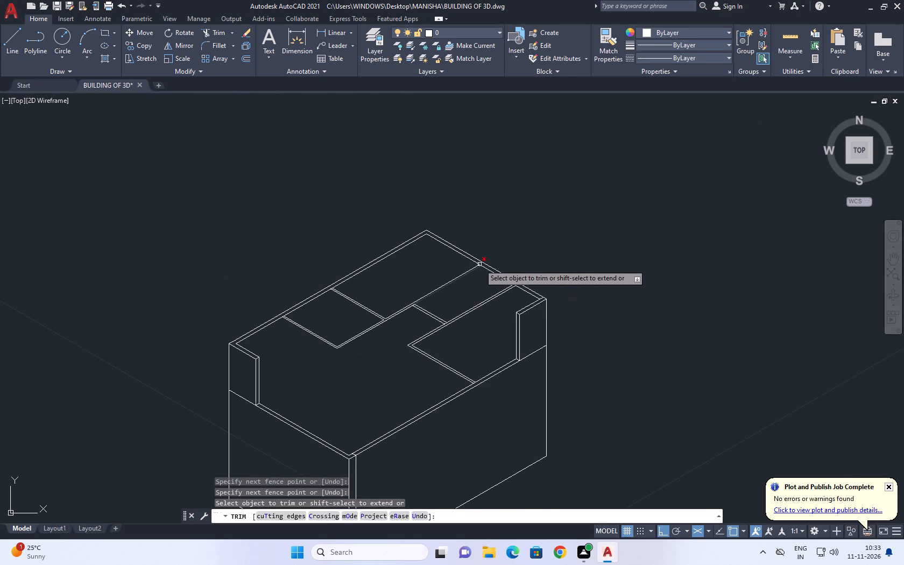
Trim the long outer wall's inner line between the paired lines of both cross partitions.
{"action": "scroll", "coordinate": [284, 322], "scroll_direction": "up", "scroll_amount": 6}
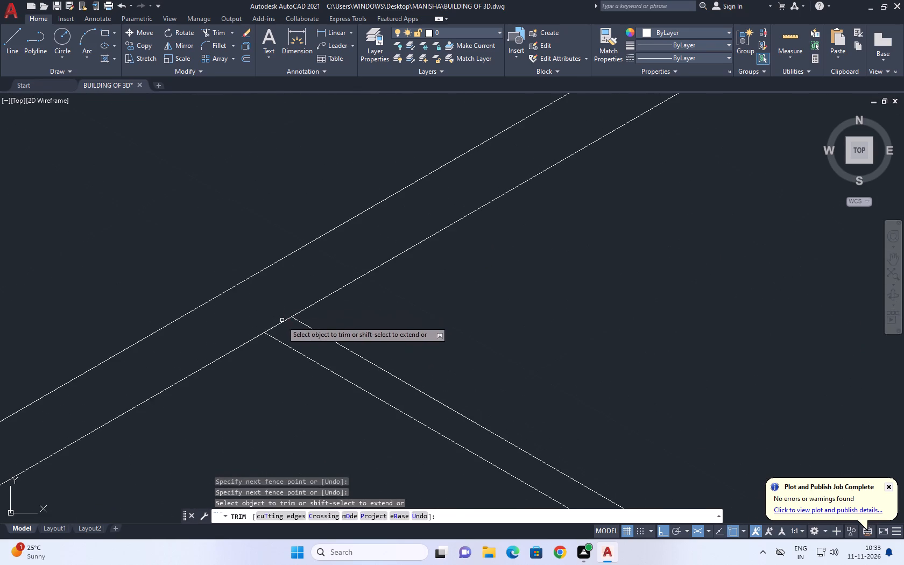
{"action": "left_click", "coordinate": [282, 323]}
{"action": "scroll", "coordinate": [274, 310], "scroll_direction": "down", "scroll_amount": 4}
{"action": "scroll", "coordinate": [395, 246], "scroll_direction": "up", "scroll_amount": 4}
{"action": "left_click", "coordinate": [399, 217]}
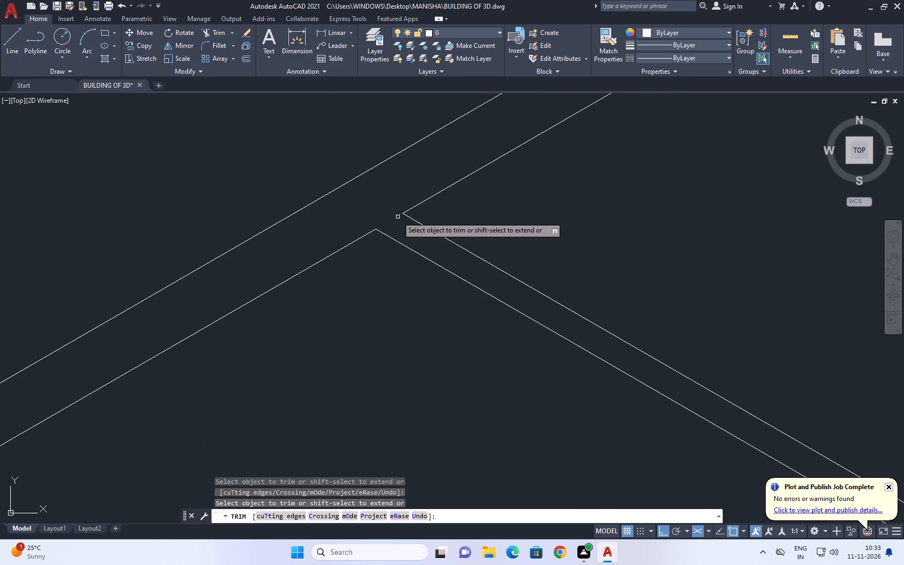
{"action": "left_click", "coordinate": [389, 212]}
{"action": "left_click", "coordinate": [386, 217]}
Trim the front wall's inner line between the two lines of the bedroom partition that meets it.
{"action": "scroll", "coordinate": [412, 223], "scroll_direction": "down", "scroll_amount": 5}
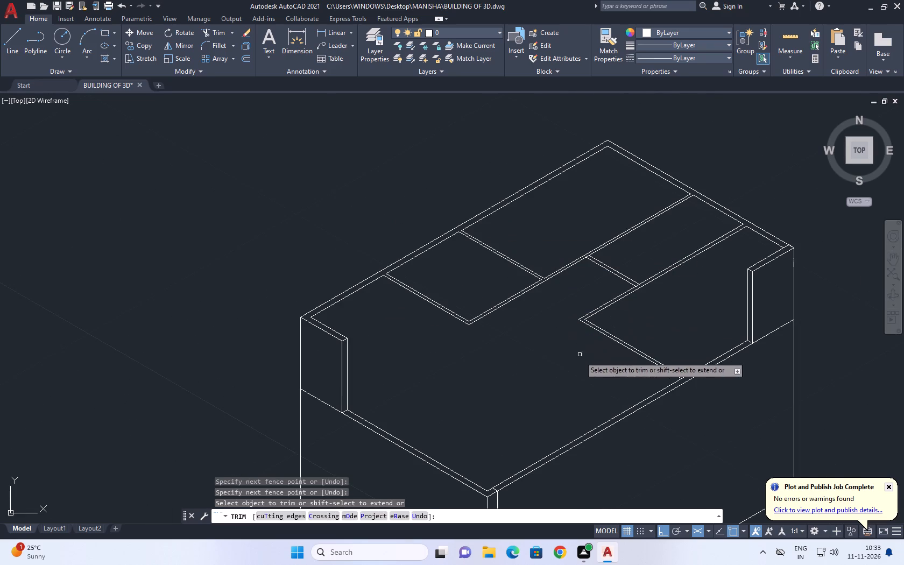
{"action": "scroll", "coordinate": [670, 384], "scroll_direction": "up", "scroll_amount": 5}
{"action": "left_click", "coordinate": [694, 369]}
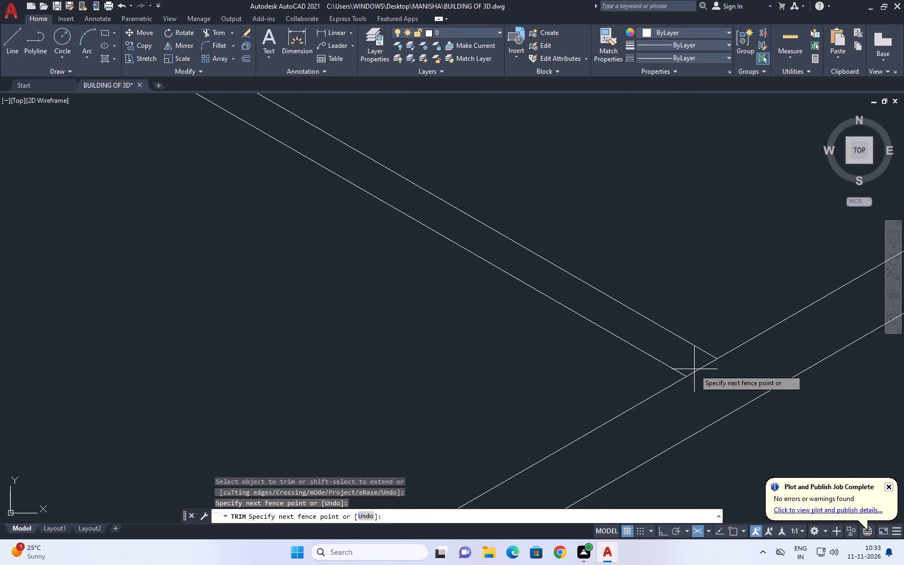
{"action": "left_click_drag", "start_coordinate": [696, 378], "coordinate": [698, 383]}
{"action": "scroll", "coordinate": [686, 382], "scroll_direction": "down", "scroll_amount": 8}
{"action": "key", "text": "Escape"}
Copy the near line of the cross partition next to the back room 0.4 vertically downward in the right isoplane.
{"action": "middle_click_drag", "start_coordinate": [645, 357], "coordinate": [611, 378]}
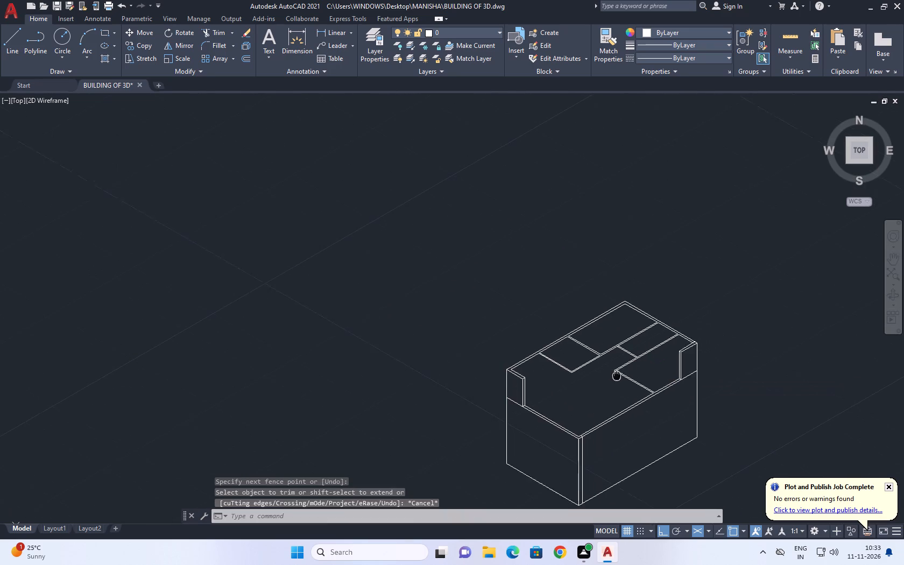
{"action": "middle_click_drag", "start_coordinate": [611, 378], "coordinate": [609, 378]}
{"action": "scroll", "coordinate": [608, 380], "scroll_direction": "up", "scroll_amount": 1}
{"action": "middle_click_drag", "start_coordinate": [613, 400], "coordinate": [612, 409]}
{"action": "scroll", "coordinate": [611, 404], "scroll_direction": "up", "scroll_amount": 1}
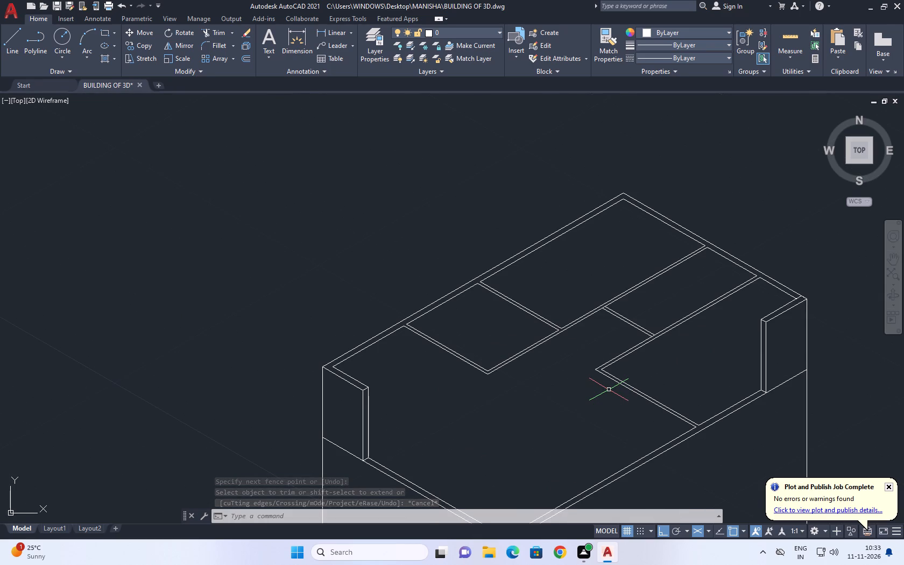
{"action": "scroll", "coordinate": [538, 334], "scroll_direction": "up", "scroll_amount": 2}
{"action": "middle_click_drag", "start_coordinate": [538, 336], "coordinate": [547, 359]}
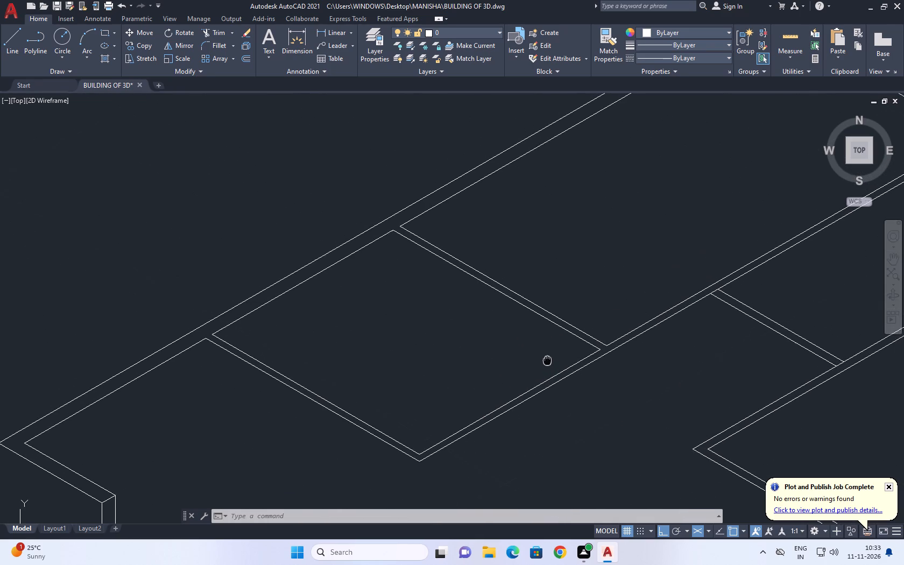
{"action": "middle_click_drag", "start_coordinate": [547, 359], "coordinate": [548, 363]}
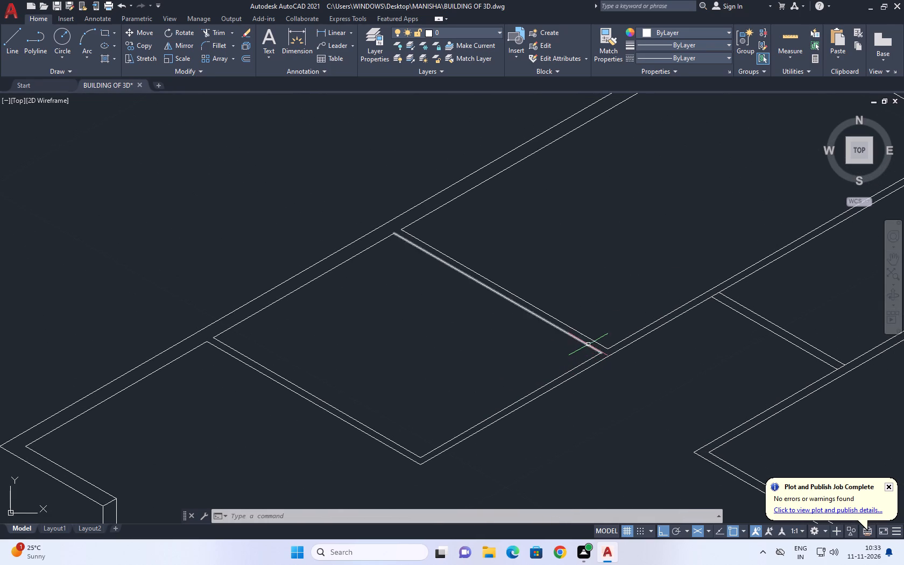
{"action": "left_click", "coordinate": [589, 344]}
{"action": "left_click", "coordinate": [146, 47]}
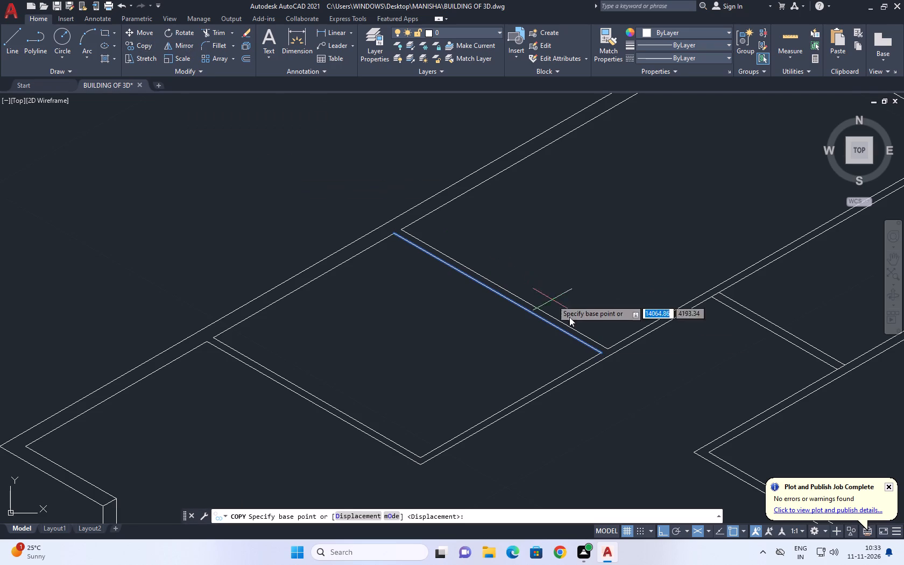
{"action": "scroll", "coordinate": [595, 355], "scroll_direction": "up", "scroll_amount": 3}
{"action": "left_click", "coordinate": [613, 352]}
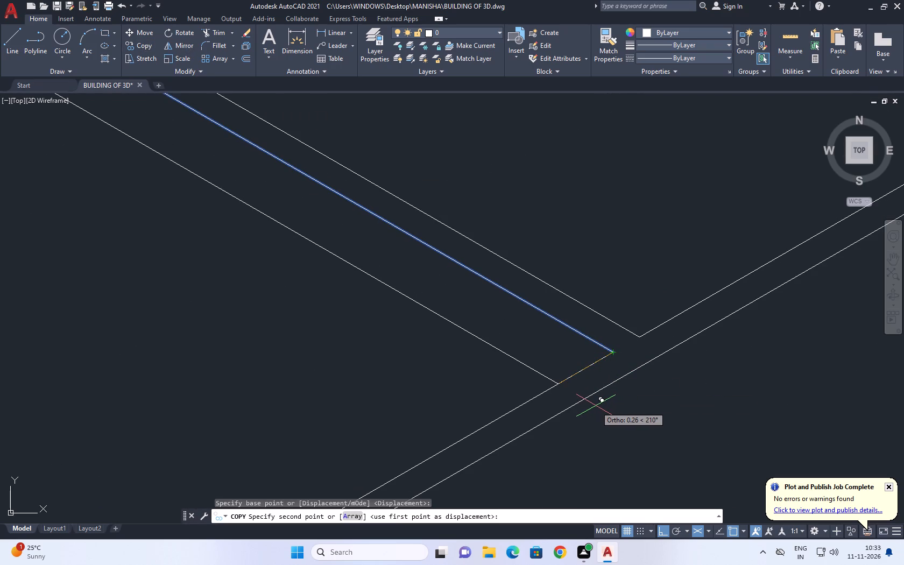
{"action": "key", "text": "F5"}
{"action": "scroll", "coordinate": [603, 419], "scroll_direction": "down", "scroll_amount": 2}
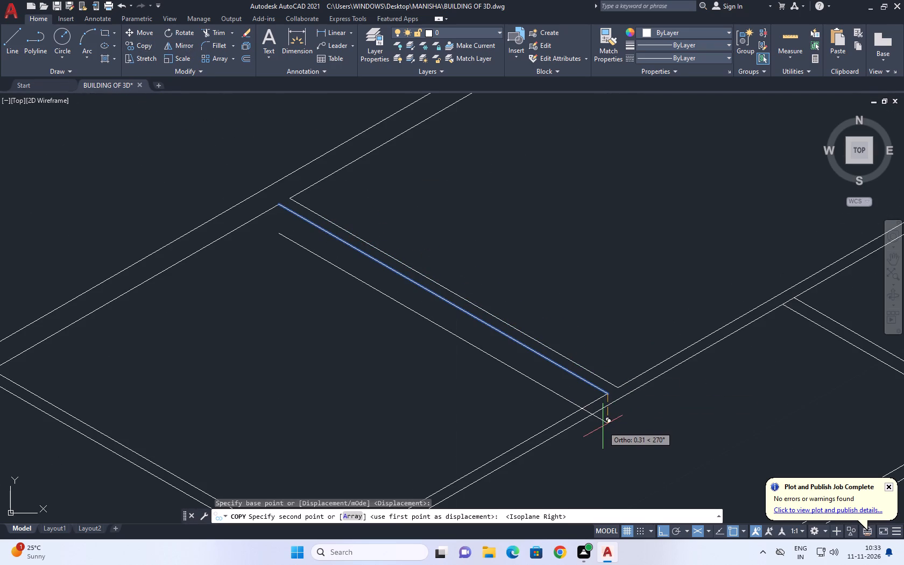
{"action": "middle_click_drag", "start_coordinate": [600, 432], "coordinate": [603, 437]}
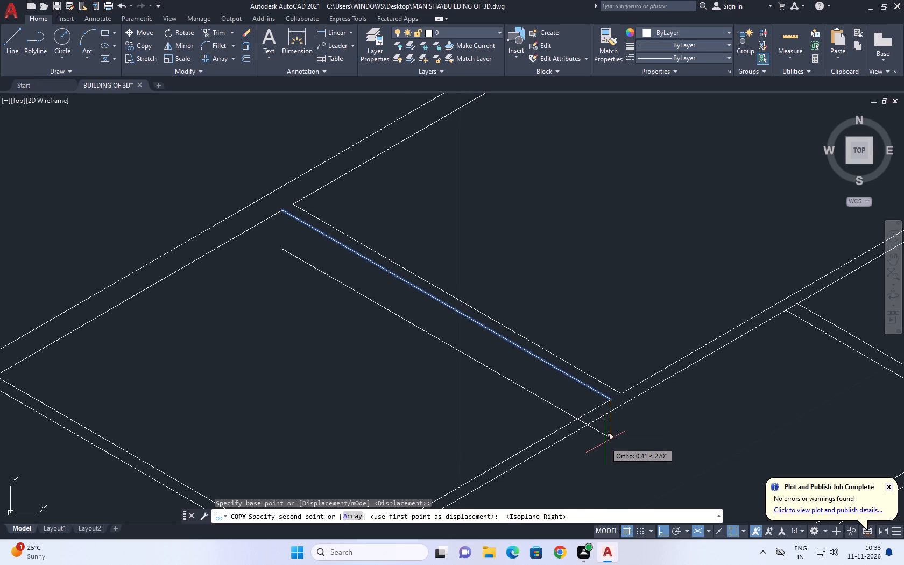
{"action": "type", "text": "0.4"}
{"action": "key", "text": "Return"}
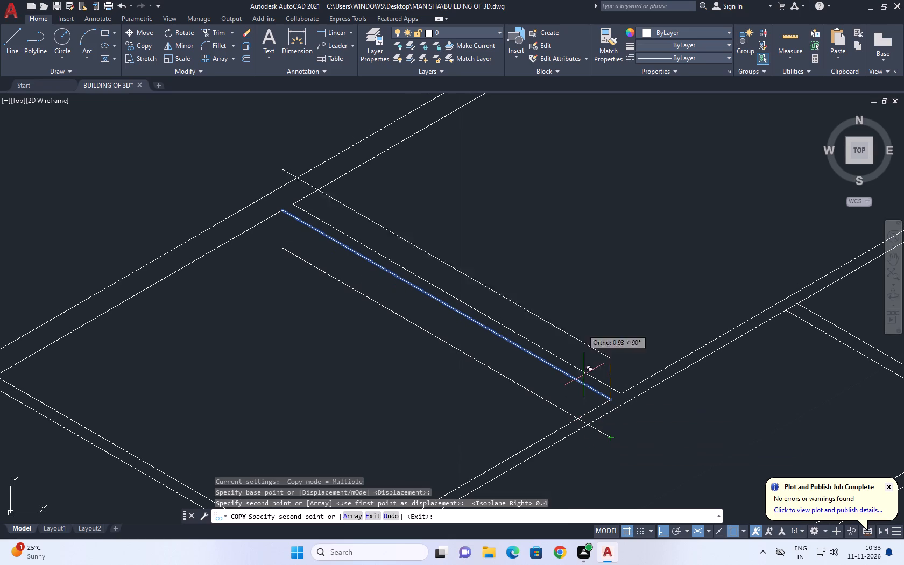
{"action": "key", "text": "space"}
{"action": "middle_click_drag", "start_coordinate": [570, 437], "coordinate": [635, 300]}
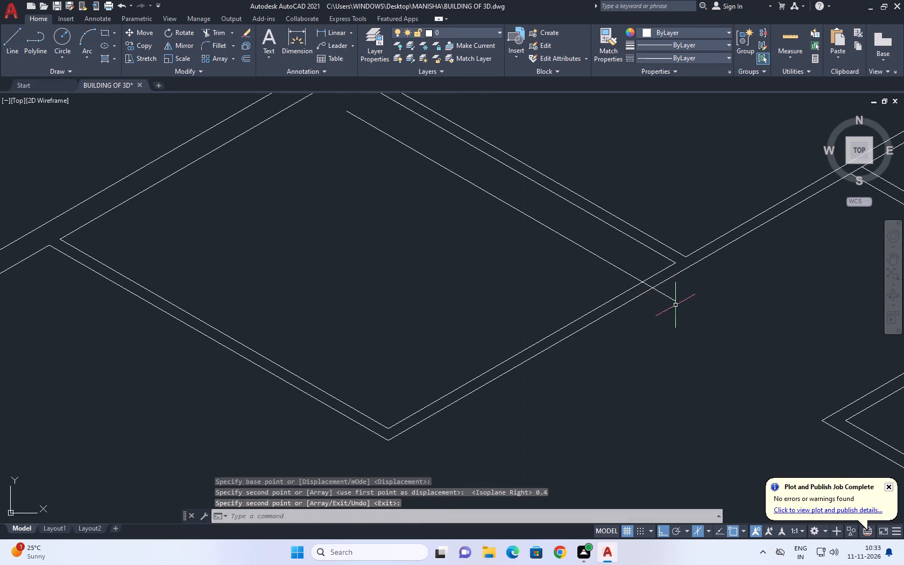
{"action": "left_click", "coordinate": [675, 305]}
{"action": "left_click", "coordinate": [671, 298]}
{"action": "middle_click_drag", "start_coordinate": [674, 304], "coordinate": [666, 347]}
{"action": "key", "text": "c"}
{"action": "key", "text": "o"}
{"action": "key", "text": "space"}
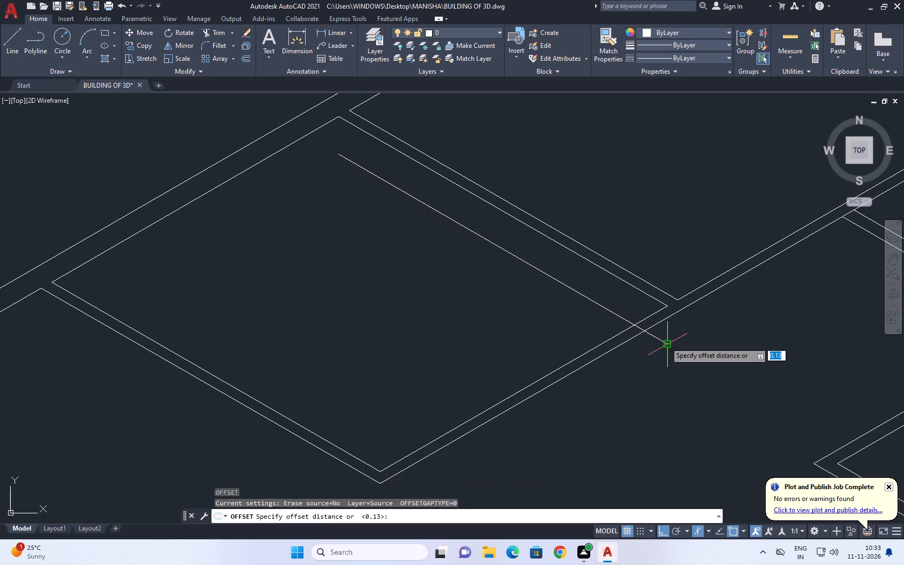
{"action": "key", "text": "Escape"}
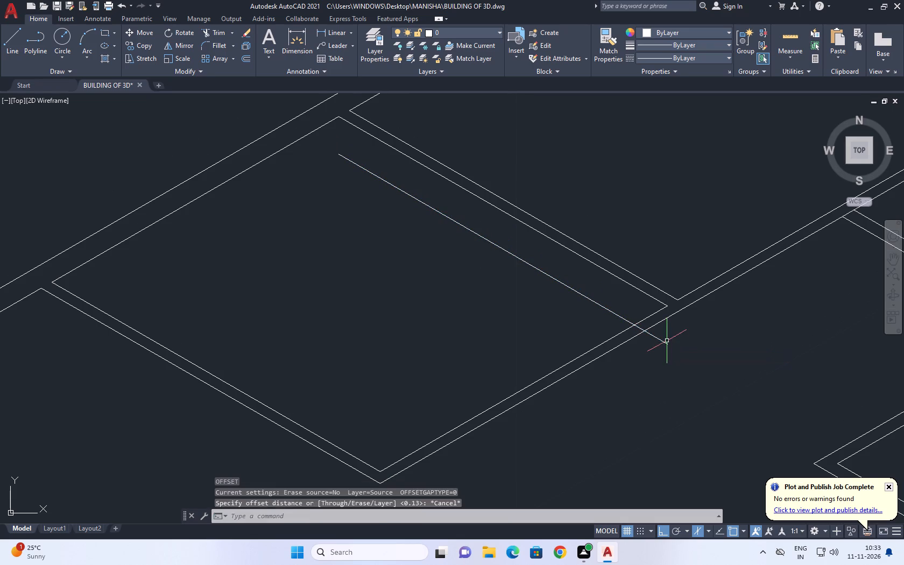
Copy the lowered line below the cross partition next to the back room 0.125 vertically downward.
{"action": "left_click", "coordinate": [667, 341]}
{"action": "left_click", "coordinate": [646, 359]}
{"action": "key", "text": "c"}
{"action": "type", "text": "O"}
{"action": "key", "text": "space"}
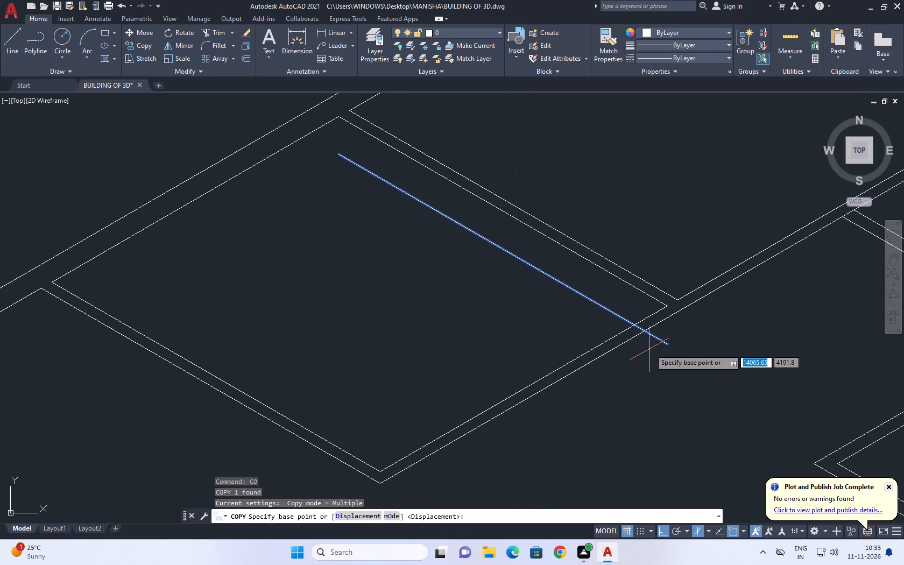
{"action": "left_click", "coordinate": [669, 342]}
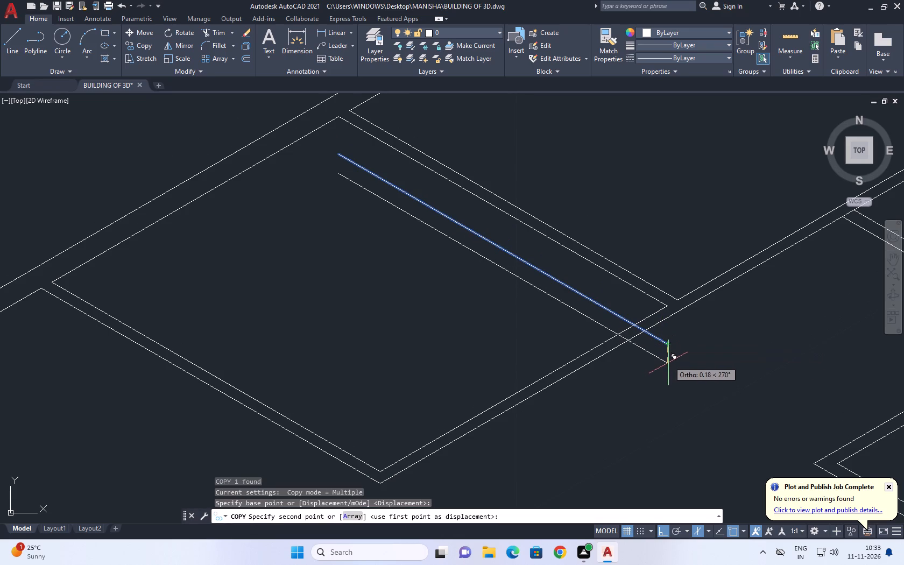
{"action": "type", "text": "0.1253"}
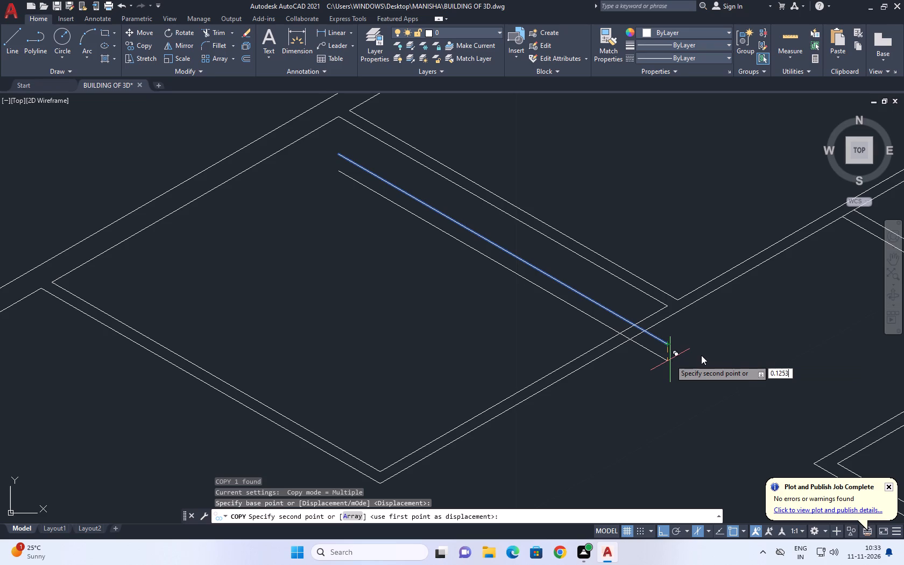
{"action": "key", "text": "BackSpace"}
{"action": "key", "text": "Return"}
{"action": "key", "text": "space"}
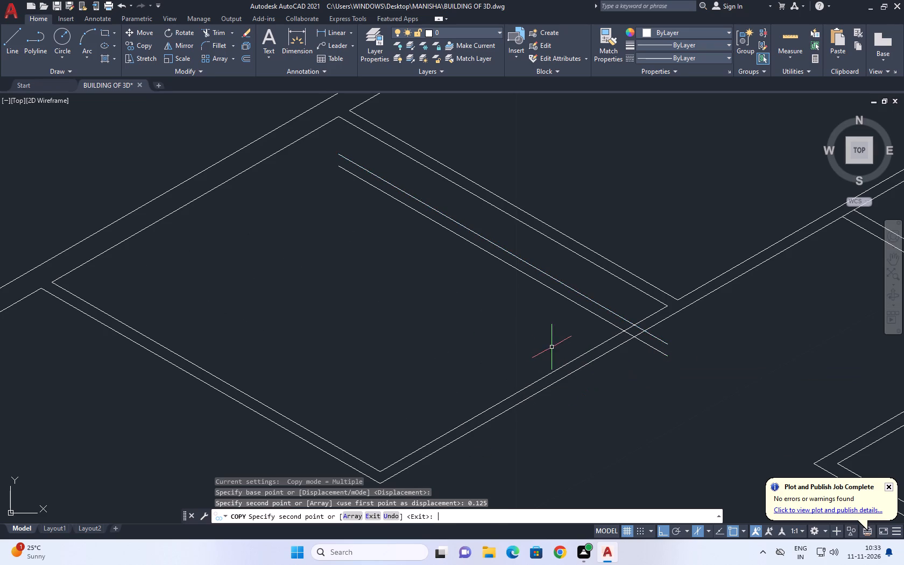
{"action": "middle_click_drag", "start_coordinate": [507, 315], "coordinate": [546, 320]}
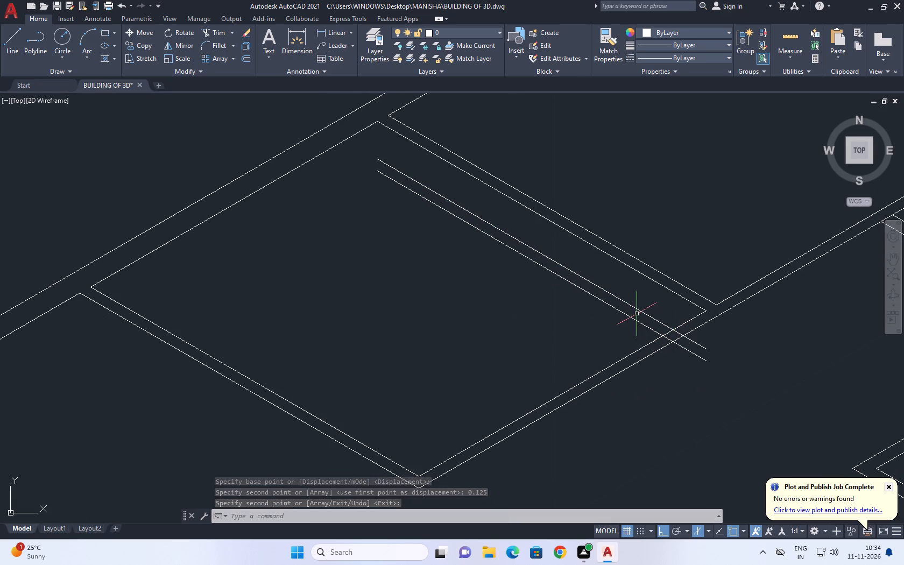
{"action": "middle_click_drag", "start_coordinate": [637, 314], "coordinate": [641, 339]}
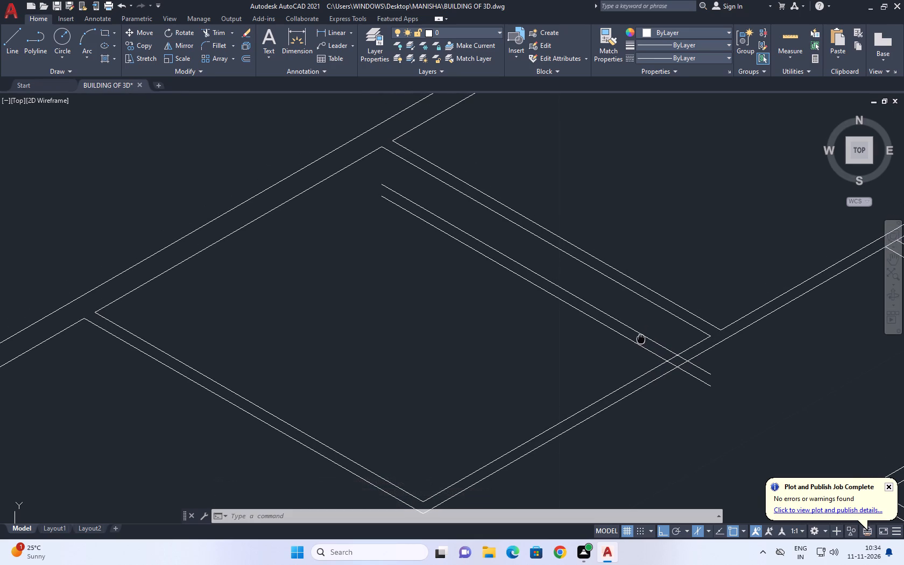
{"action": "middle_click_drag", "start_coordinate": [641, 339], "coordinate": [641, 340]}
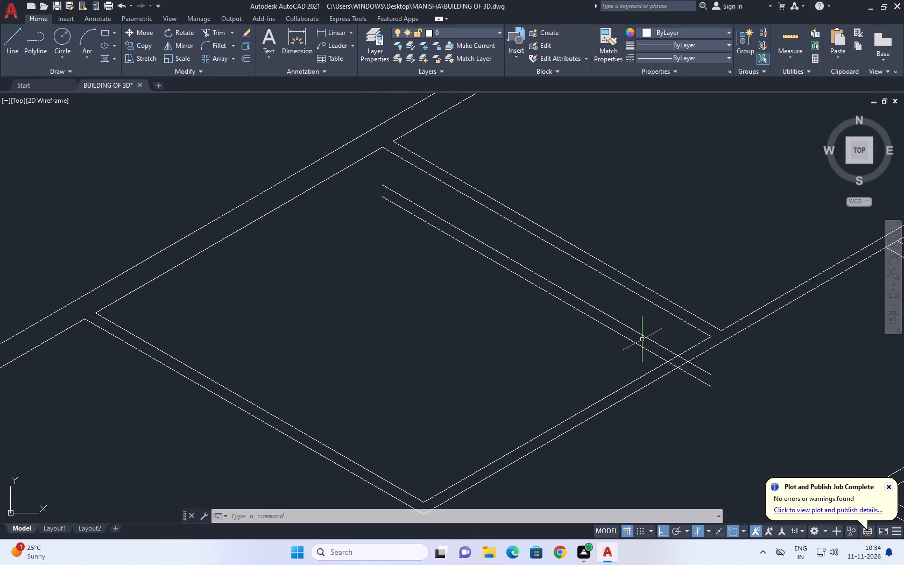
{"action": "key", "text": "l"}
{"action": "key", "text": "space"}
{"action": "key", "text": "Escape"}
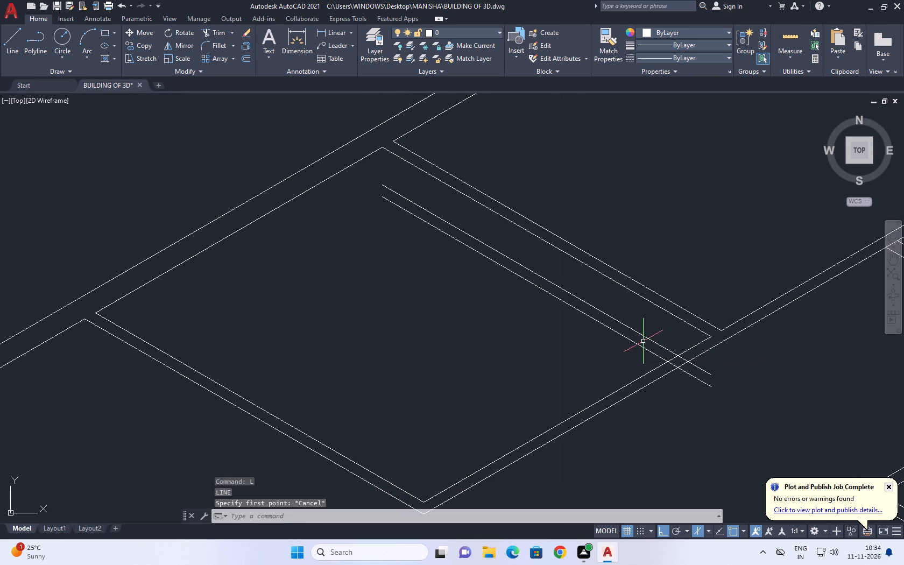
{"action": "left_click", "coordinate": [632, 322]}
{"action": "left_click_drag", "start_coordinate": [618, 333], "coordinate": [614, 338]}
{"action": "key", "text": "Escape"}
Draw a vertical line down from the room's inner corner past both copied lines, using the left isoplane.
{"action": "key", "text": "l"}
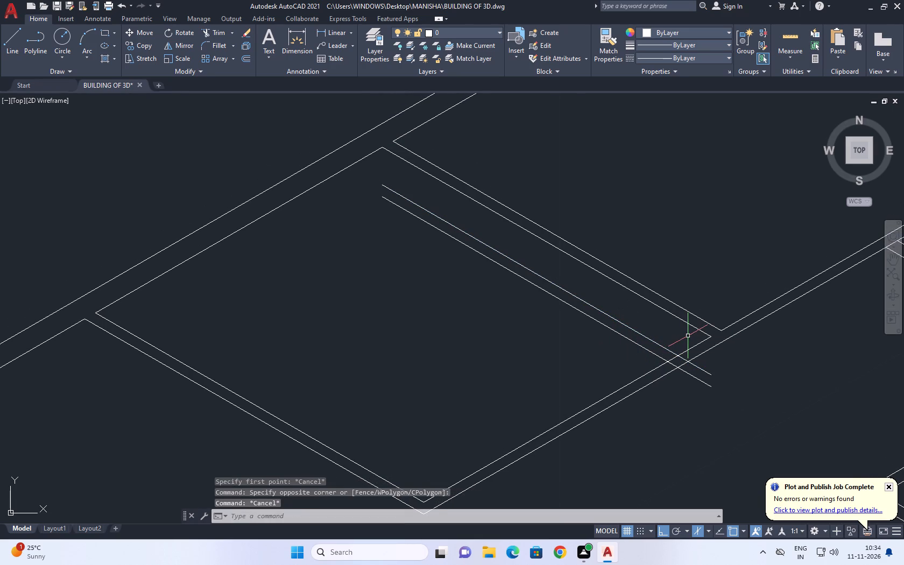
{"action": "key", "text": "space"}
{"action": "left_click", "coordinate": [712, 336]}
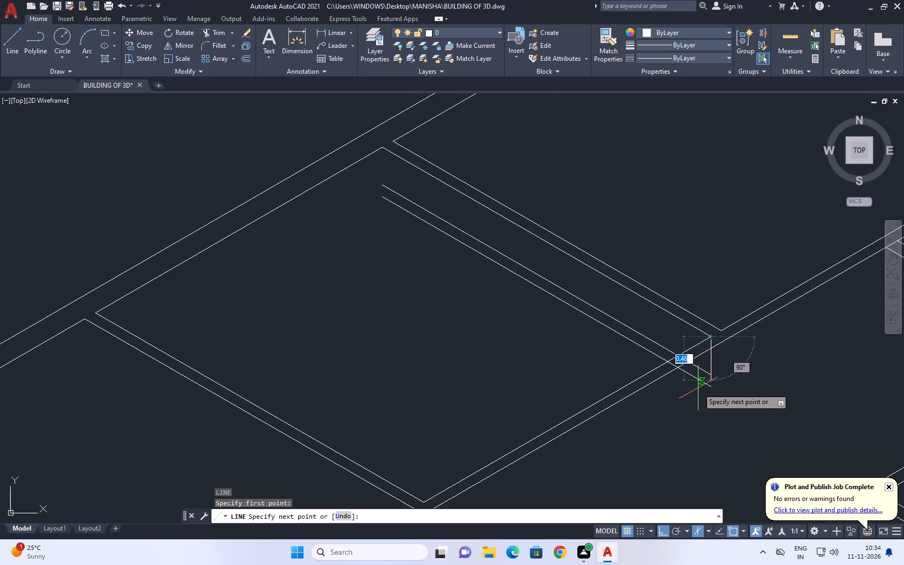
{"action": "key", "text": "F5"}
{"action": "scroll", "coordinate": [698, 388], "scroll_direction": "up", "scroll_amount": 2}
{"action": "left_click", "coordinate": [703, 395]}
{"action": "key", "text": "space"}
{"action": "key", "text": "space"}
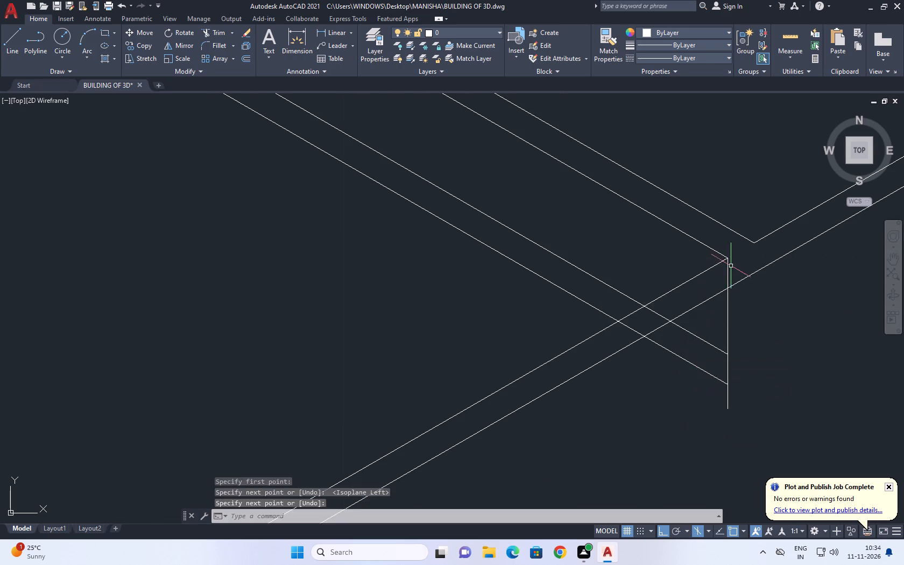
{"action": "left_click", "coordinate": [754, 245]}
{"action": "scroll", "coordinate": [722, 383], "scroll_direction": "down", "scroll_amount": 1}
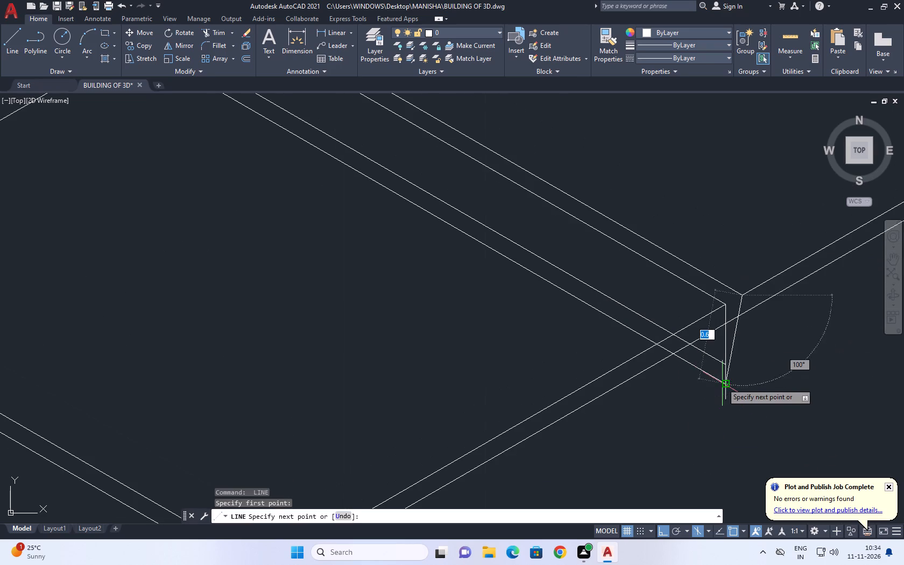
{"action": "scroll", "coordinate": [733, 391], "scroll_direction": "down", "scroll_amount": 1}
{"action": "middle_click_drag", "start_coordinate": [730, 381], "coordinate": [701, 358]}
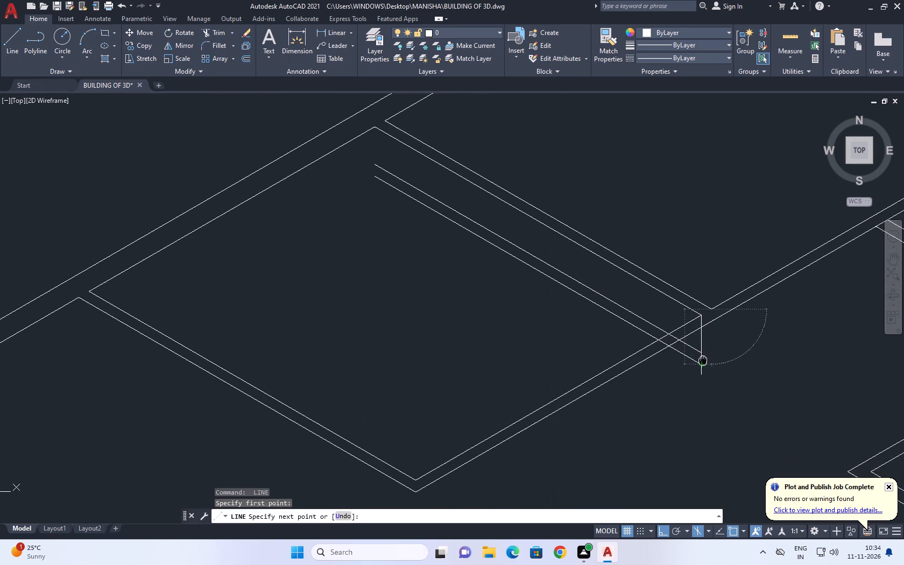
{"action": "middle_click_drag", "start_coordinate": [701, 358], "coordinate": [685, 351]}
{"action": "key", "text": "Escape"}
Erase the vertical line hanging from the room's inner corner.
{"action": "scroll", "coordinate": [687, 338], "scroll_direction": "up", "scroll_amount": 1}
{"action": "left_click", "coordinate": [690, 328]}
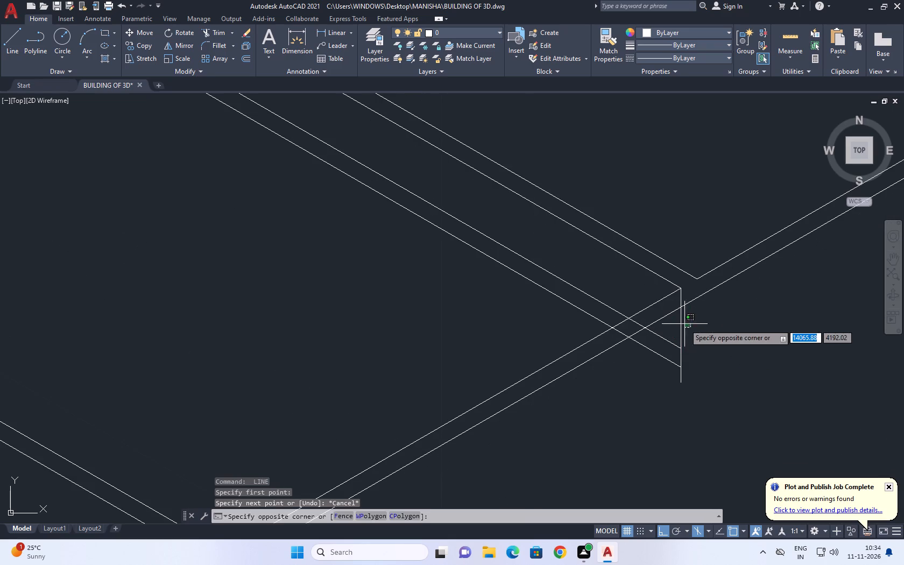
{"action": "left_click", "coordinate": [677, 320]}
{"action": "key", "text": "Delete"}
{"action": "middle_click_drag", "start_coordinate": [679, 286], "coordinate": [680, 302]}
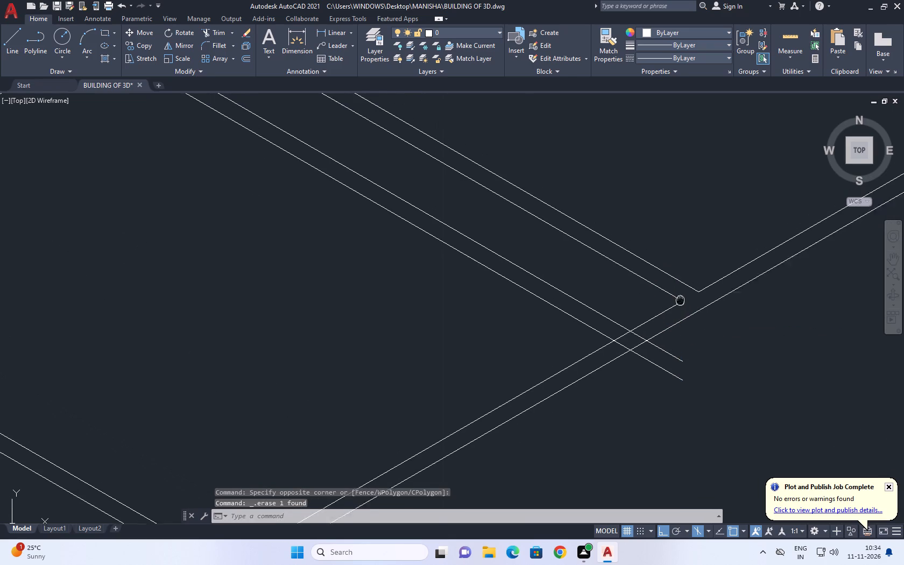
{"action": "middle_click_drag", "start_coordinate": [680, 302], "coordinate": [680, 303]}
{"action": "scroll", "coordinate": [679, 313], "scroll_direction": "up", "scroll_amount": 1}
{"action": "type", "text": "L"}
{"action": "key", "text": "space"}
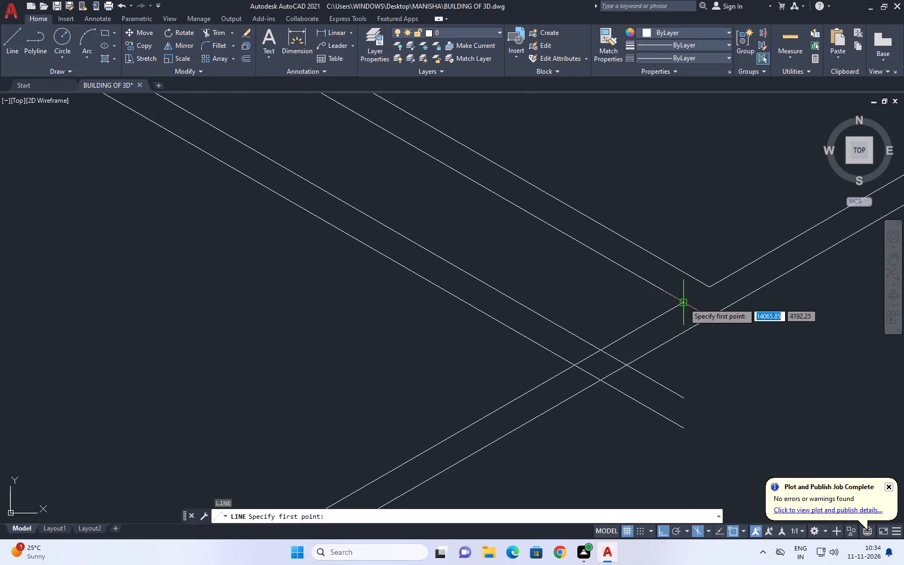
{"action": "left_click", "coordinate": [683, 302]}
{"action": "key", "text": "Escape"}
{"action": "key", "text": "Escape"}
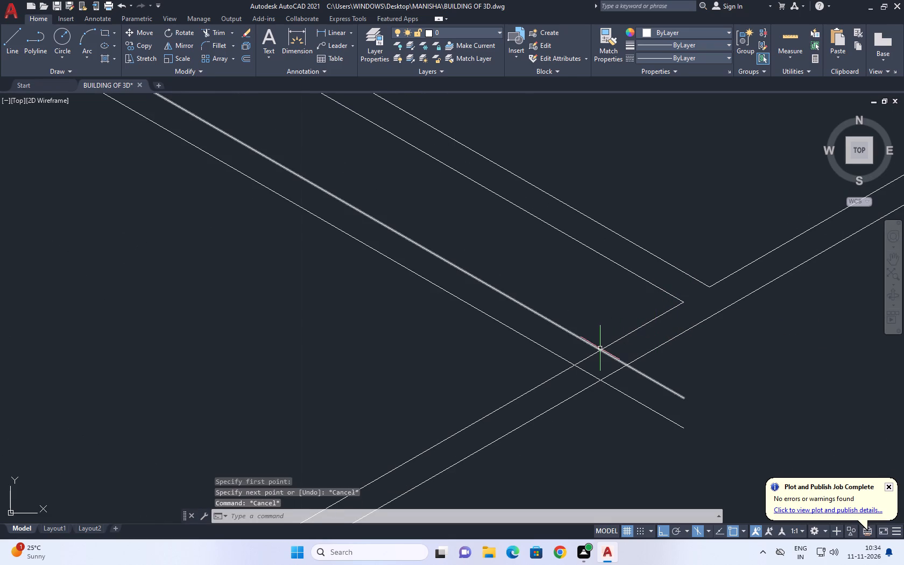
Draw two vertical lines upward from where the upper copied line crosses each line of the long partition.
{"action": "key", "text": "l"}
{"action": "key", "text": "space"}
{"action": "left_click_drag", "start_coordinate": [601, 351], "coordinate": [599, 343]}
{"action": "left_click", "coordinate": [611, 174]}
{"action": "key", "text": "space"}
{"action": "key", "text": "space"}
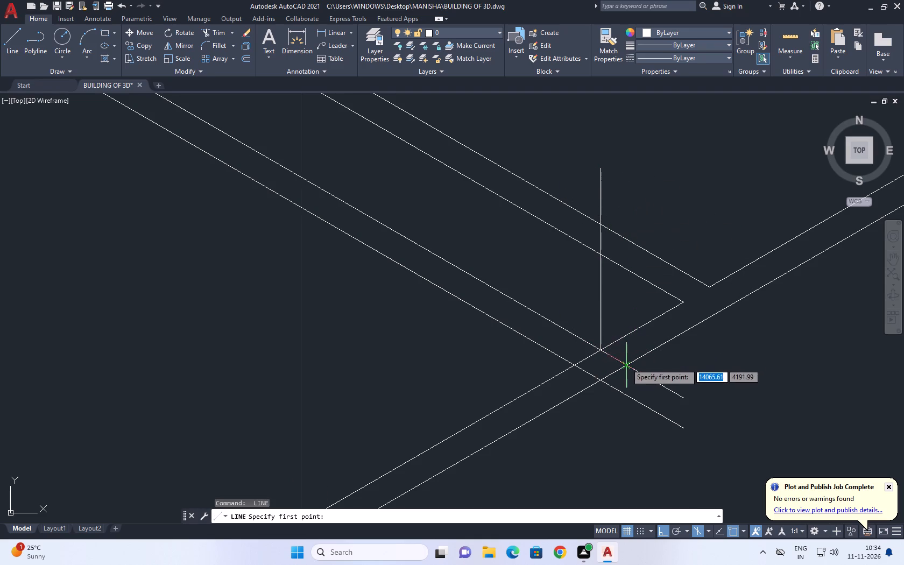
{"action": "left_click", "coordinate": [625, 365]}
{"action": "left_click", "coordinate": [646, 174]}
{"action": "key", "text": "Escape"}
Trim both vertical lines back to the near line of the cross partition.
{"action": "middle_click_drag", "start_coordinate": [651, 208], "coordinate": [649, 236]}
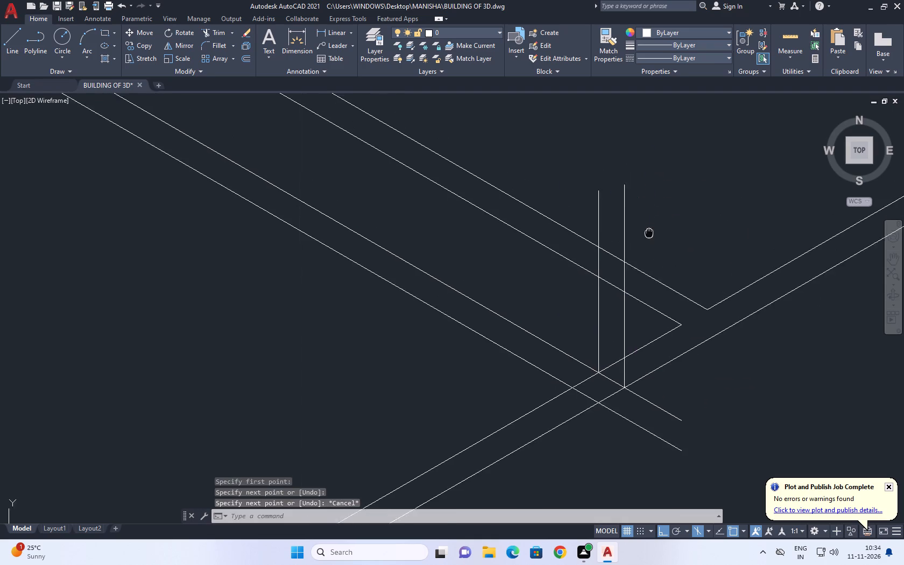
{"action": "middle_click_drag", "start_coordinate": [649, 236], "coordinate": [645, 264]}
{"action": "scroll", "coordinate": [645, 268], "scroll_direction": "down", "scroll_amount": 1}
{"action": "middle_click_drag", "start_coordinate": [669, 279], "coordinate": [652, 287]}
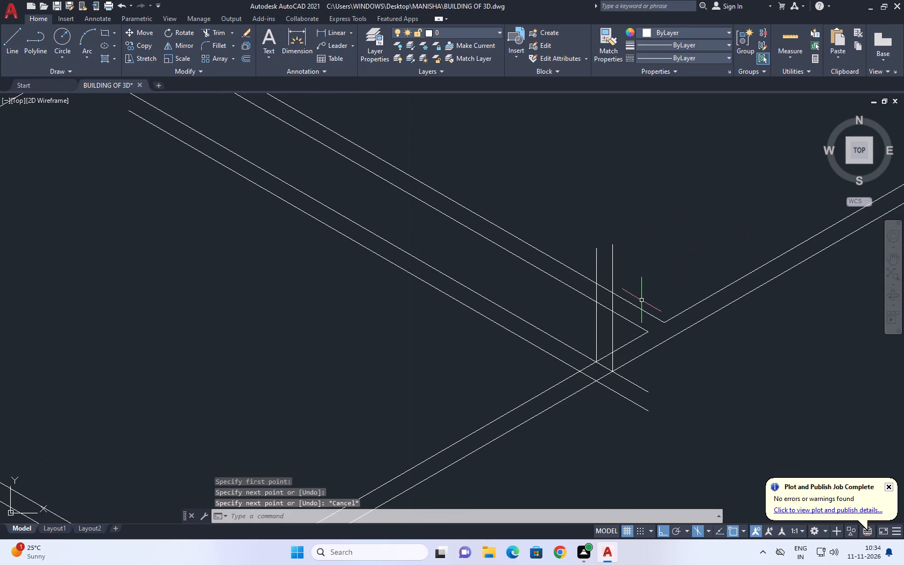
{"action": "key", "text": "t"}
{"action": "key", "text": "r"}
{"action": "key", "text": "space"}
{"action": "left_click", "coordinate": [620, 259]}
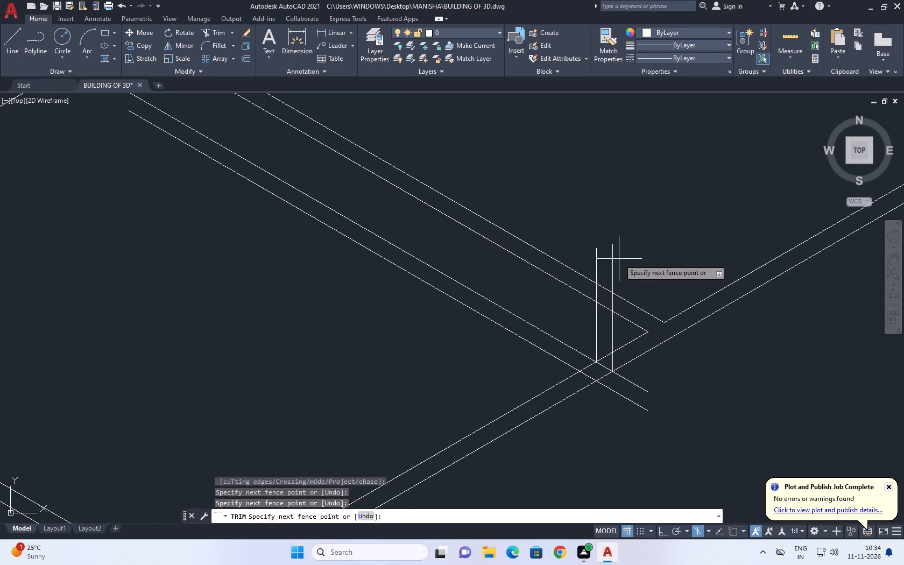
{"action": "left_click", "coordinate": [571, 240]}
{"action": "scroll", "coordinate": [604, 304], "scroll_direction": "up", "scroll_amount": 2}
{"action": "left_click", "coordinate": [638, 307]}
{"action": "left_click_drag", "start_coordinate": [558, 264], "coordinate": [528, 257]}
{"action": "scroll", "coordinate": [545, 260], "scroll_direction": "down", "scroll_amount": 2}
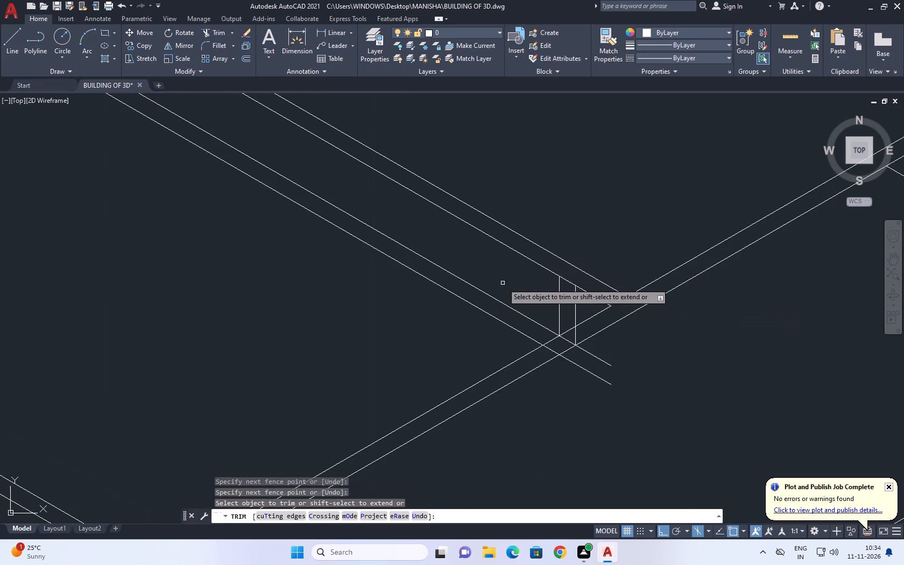
Trim away both copied lines below the cross partition, including their pieces inside the long partition.
{"action": "left_click", "coordinate": [493, 275]}
{"action": "left_click", "coordinate": [433, 297]}
{"action": "left_click", "coordinate": [599, 352]}
{"action": "left_click_drag", "start_coordinate": [568, 374], "coordinate": [562, 382]}
{"action": "scroll", "coordinate": [553, 332], "scroll_direction": "up", "scroll_amount": 2}
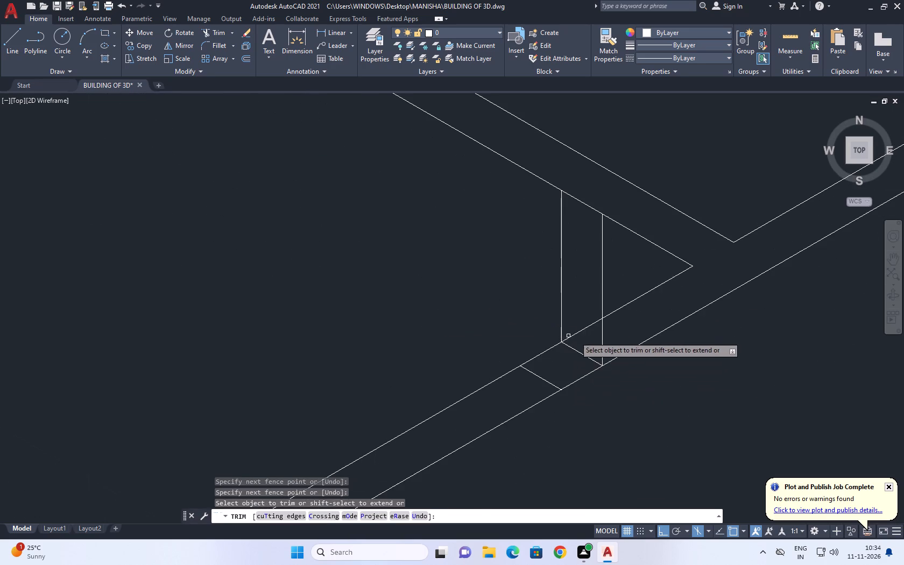
{"action": "left_click", "coordinate": [590, 346]}
{"action": "left_click_drag", "start_coordinate": [522, 380], "coordinate": [515, 382]}
{"action": "scroll", "coordinate": [596, 340], "scroll_direction": "down", "scroll_amount": 2}
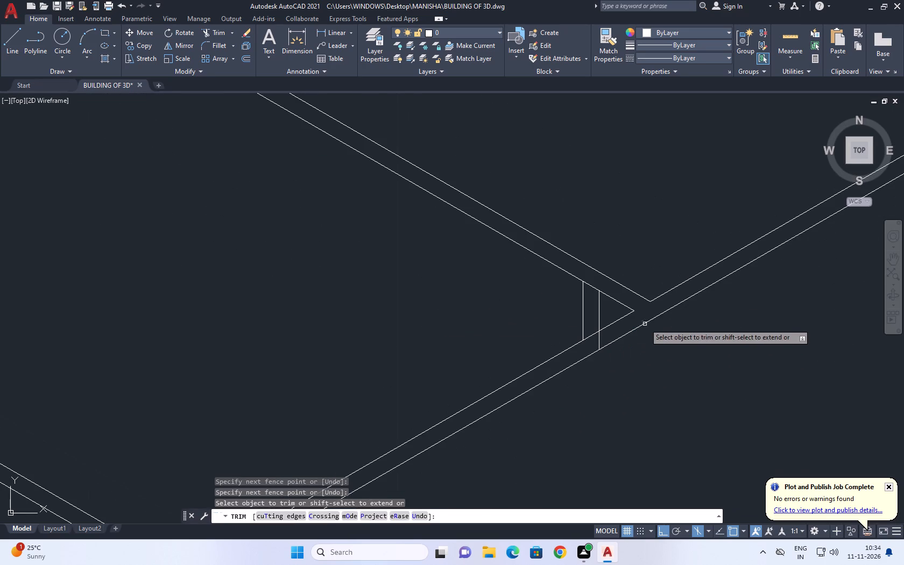
{"action": "key", "text": "Escape"}
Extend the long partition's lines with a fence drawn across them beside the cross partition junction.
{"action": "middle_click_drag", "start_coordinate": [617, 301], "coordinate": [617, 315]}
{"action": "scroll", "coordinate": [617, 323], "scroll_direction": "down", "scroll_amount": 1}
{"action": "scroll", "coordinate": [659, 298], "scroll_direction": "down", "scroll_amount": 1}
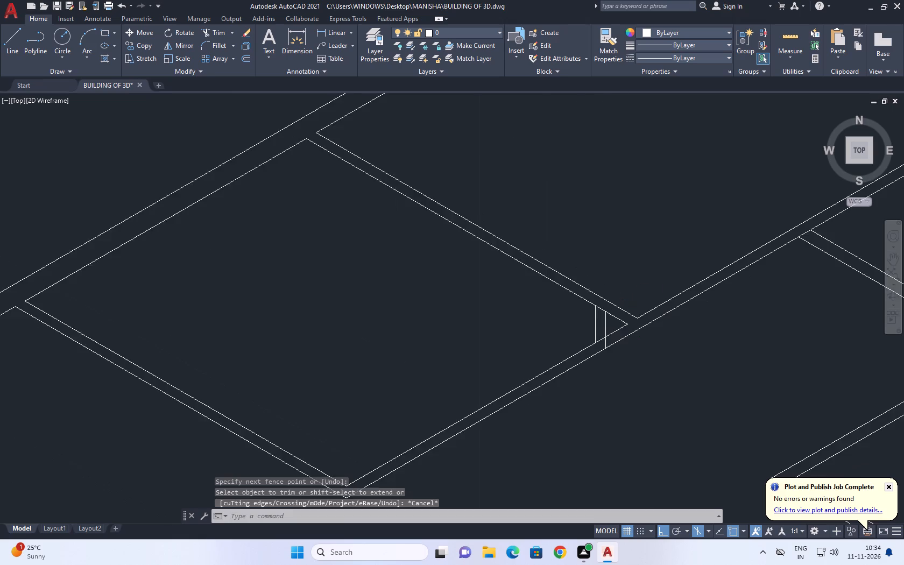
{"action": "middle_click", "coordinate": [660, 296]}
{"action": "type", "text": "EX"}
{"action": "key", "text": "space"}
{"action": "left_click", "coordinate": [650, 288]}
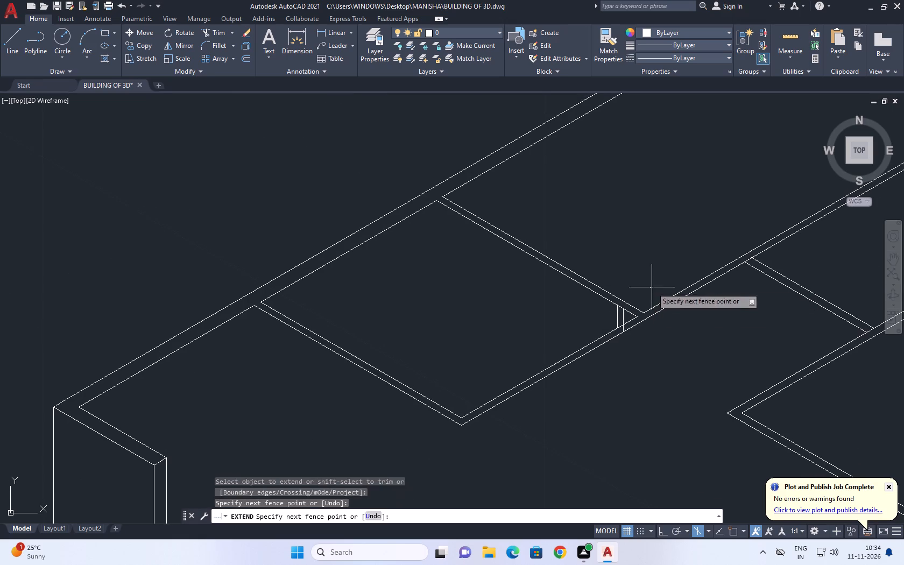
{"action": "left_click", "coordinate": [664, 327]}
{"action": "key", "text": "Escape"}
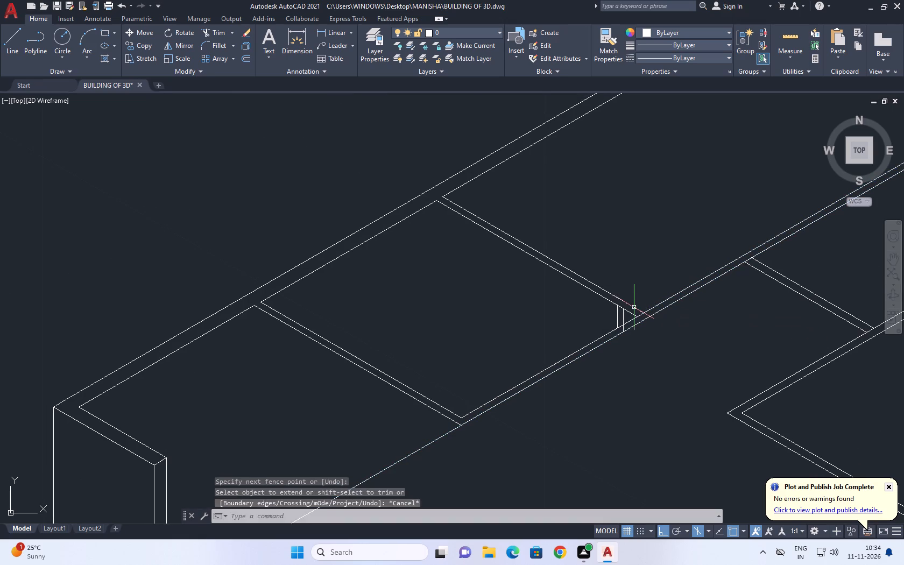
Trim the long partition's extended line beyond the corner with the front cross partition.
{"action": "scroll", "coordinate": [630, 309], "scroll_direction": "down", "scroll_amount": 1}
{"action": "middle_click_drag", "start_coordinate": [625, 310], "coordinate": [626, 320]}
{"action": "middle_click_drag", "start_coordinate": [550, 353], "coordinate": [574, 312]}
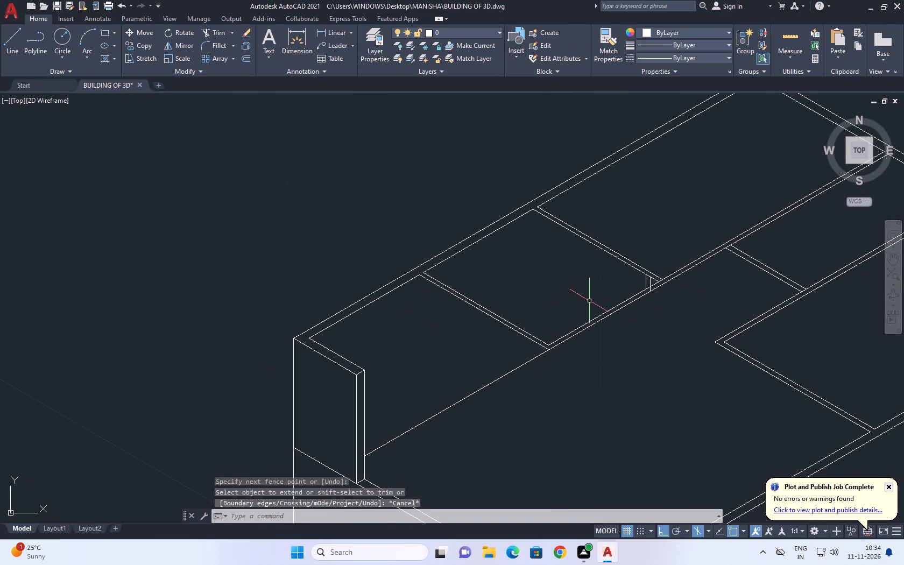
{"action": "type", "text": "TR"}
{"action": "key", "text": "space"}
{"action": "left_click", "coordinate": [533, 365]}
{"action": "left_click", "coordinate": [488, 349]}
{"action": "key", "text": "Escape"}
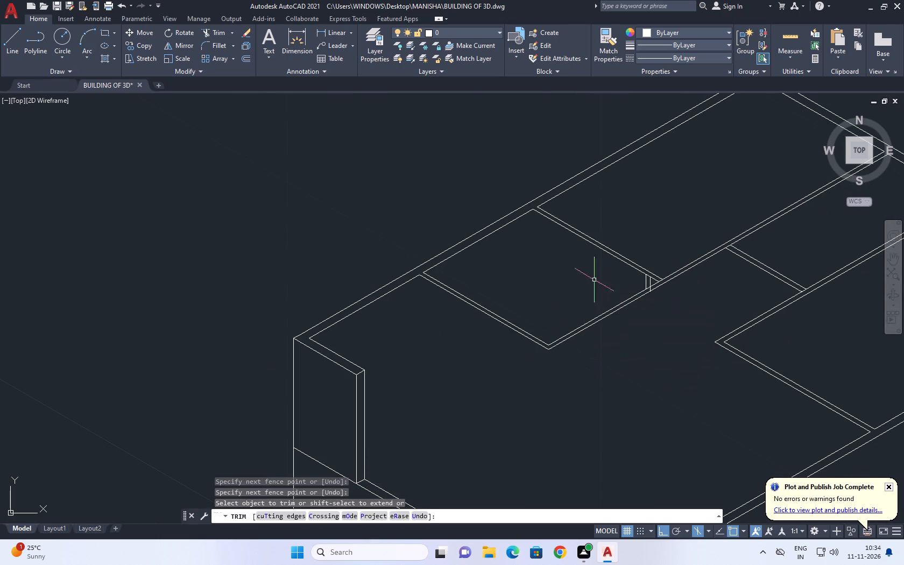
Trim away both lines of the long partition along the room between the two cross partitions.
{"action": "left_click", "coordinate": [594, 280]}
{"action": "left_click", "coordinate": [625, 340]}
{"action": "key", "text": "Escape"}
{"action": "key", "text": "t"}
{"action": "key", "text": "r"}
{"action": "key", "text": "space"}
{"action": "left_click", "coordinate": [585, 302]}
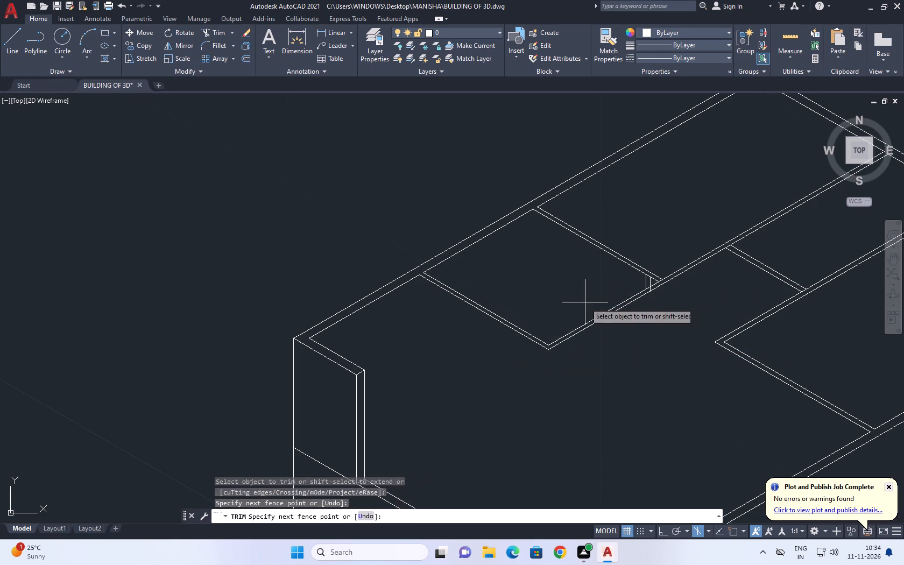
{"action": "left_click", "coordinate": [610, 335]}
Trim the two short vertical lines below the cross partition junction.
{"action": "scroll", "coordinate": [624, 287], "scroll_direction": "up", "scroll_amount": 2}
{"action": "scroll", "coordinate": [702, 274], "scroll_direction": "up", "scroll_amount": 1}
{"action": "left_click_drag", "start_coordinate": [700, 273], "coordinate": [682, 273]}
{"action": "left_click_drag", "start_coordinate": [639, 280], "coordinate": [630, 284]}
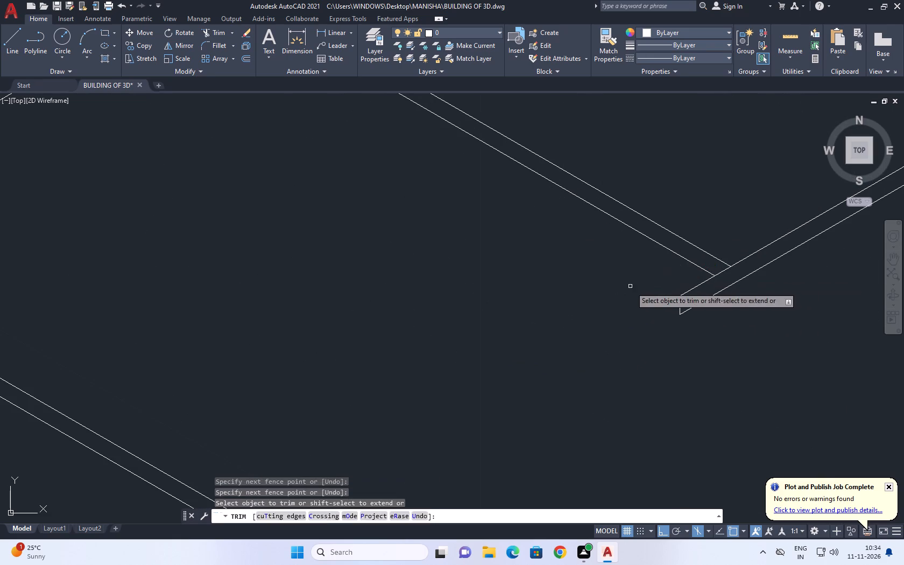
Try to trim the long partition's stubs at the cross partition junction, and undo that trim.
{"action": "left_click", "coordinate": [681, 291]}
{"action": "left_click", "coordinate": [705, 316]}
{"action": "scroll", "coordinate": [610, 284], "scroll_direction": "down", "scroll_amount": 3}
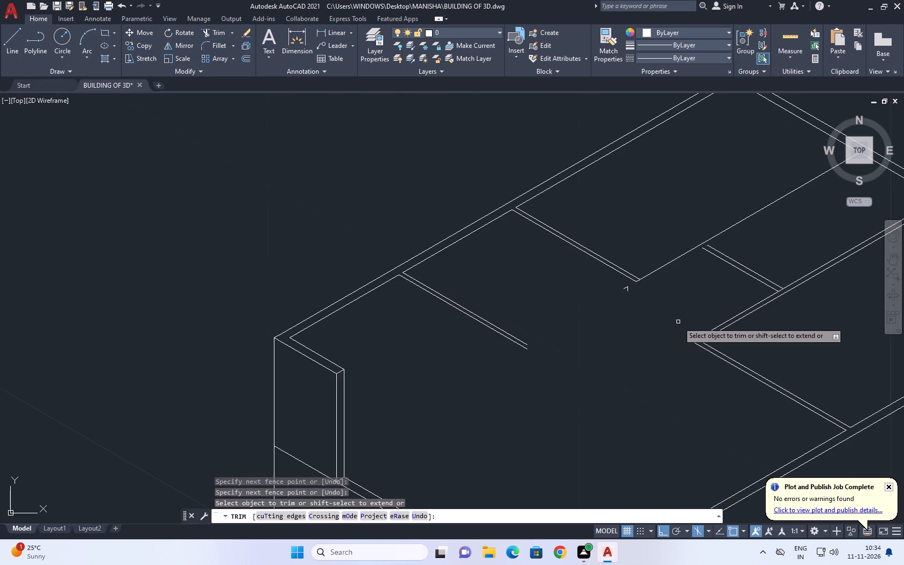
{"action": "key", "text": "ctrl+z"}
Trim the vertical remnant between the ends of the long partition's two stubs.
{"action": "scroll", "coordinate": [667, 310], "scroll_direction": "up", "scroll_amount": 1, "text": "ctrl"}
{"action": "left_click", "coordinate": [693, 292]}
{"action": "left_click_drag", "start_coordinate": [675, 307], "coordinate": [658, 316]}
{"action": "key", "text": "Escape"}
Fillet the cross partition's near line with the long partition's outer line into a sharp corner at radius 0.
{"action": "scroll", "coordinate": [616, 310], "scroll_direction": "down", "scroll_amount": 2}
{"action": "middle_click_drag", "start_coordinate": [672, 306], "coordinate": [617, 321]}
{"action": "key", "text": "f"}
{"action": "key", "text": "space"}
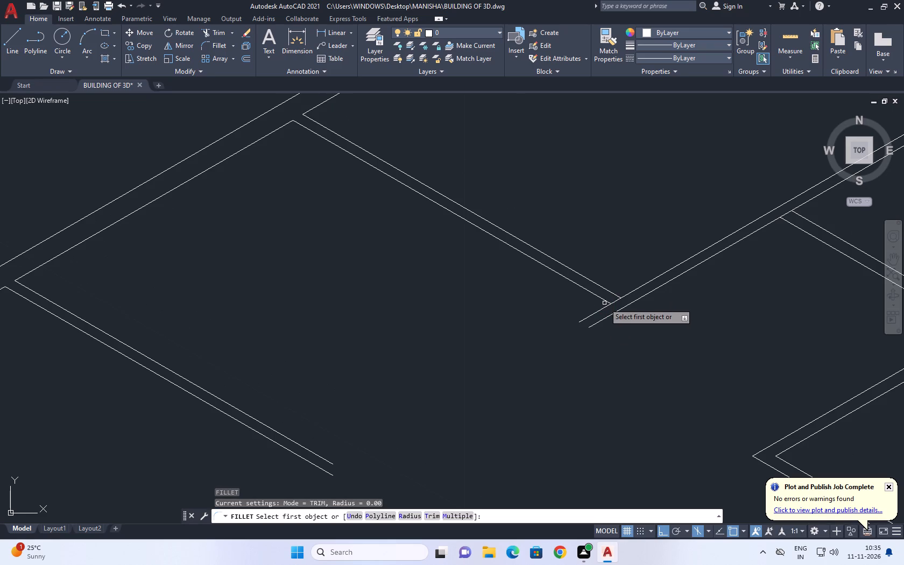
{"action": "left_click", "coordinate": [604, 300]}
{"action": "left_click", "coordinate": [626, 305]}
Erase the leftover stub of the long partition's other line projecting past the new corner.
{"action": "scroll", "coordinate": [597, 298], "scroll_direction": "up", "scroll_amount": 1}
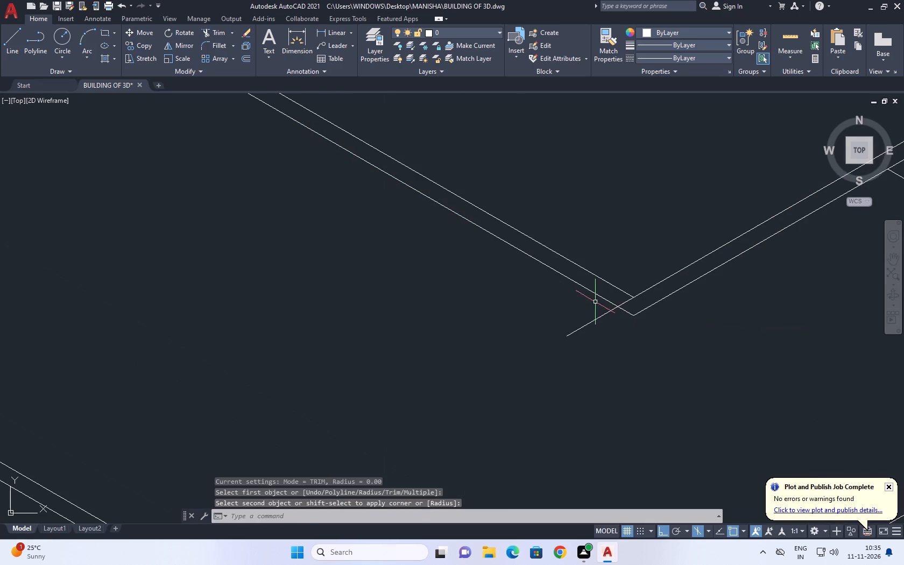
{"action": "left_click", "coordinate": [595, 335]}
{"action": "left_click", "coordinate": [581, 327]}
{"action": "key", "text": "Delete"}
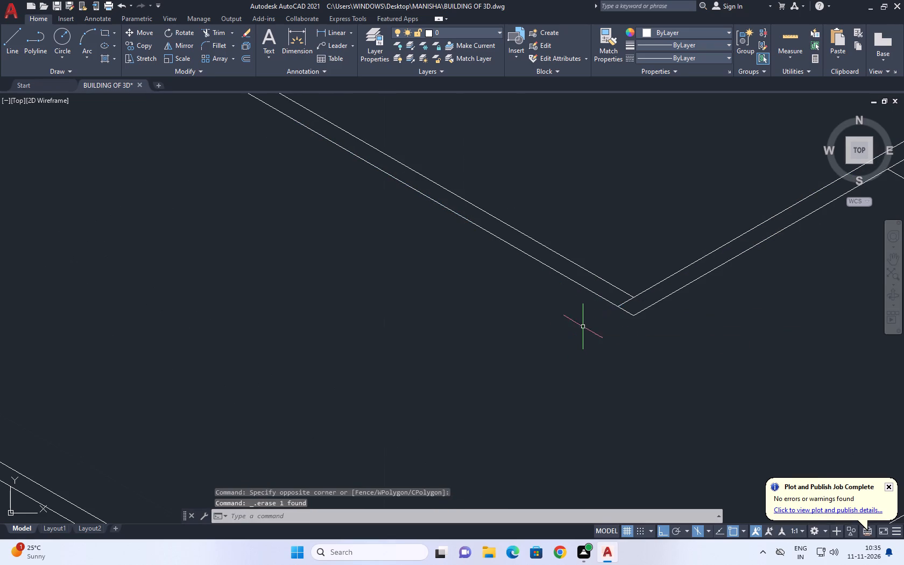
Stretch the end of the long partition's inner line back to the inner corner with the cross partition.
{"action": "scroll", "coordinate": [642, 295], "scroll_direction": "up", "scroll_amount": 2}
{"action": "left_click", "coordinate": [621, 306]}
{"action": "left_click", "coordinate": [611, 306]}
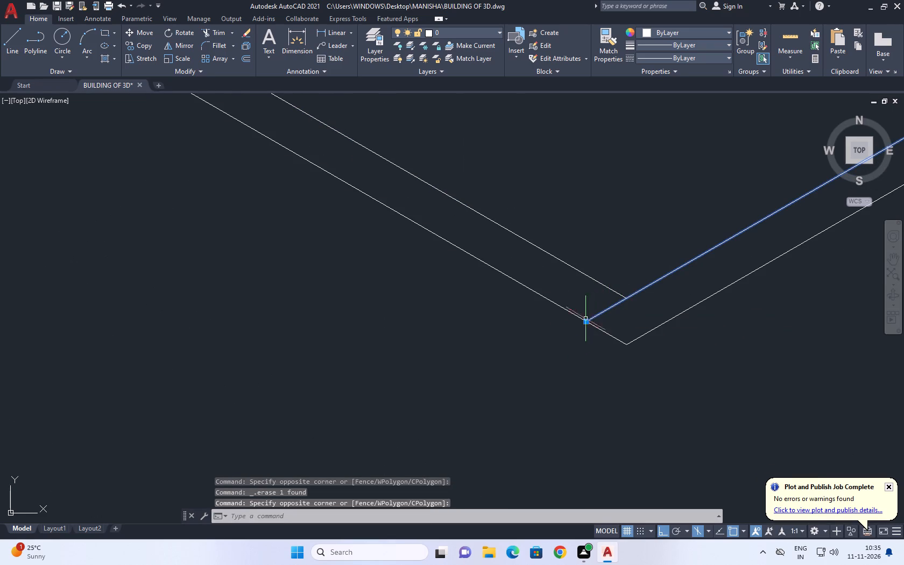
{"action": "left_click", "coordinate": [584, 322]}
{"action": "left_click", "coordinate": [628, 298]}
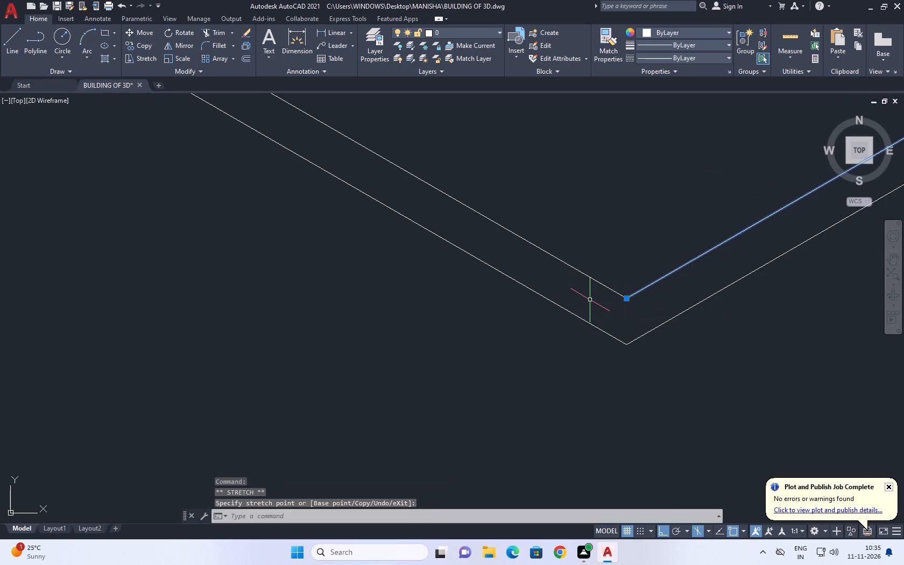
{"action": "key", "text": "Escape"}
{"action": "key", "text": "Escape"}
Draw a wall return from the outer corner of the two partitions: 0.5 down, 0.125 along the cross partition's direction, 0.5 back up.
{"action": "scroll", "coordinate": [589, 299], "scroll_direction": "down", "scroll_amount": 2}
{"action": "middle_click_drag", "start_coordinate": [621, 316], "coordinate": [638, 317]}
{"action": "key", "text": "l"}
{"action": "key", "text": "space"}
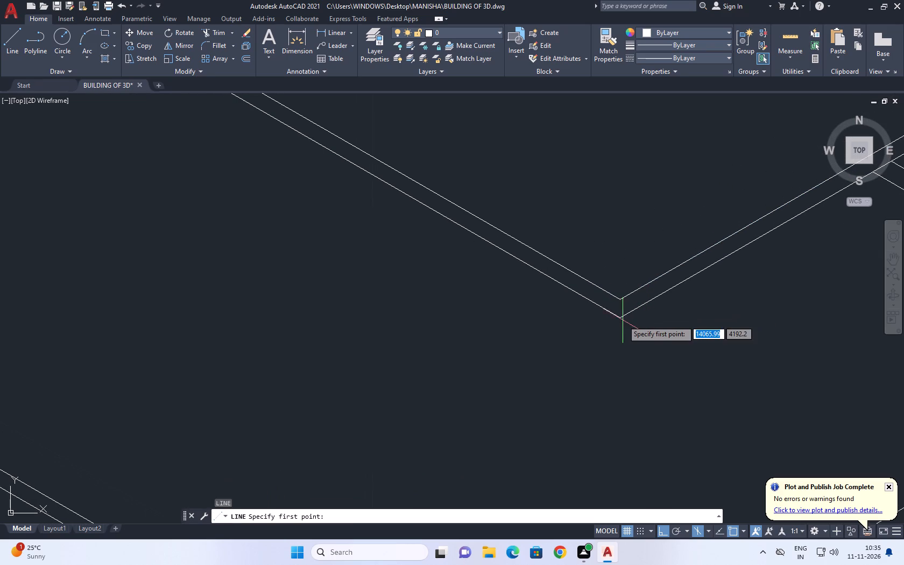
{"action": "left_click", "coordinate": [619, 321]}
{"action": "scroll", "coordinate": [619, 322], "scroll_direction": "down", "scroll_amount": 2}
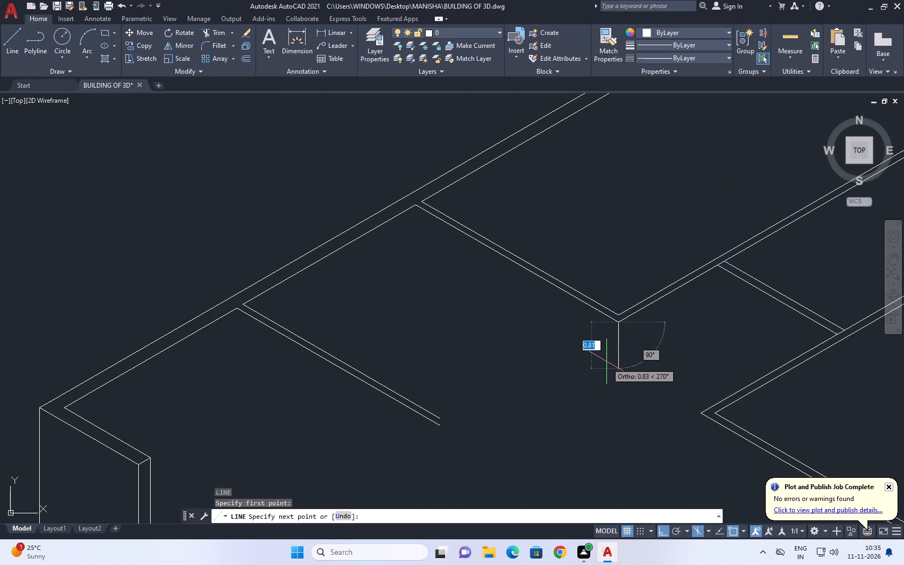
{"action": "key", "text": "0"}
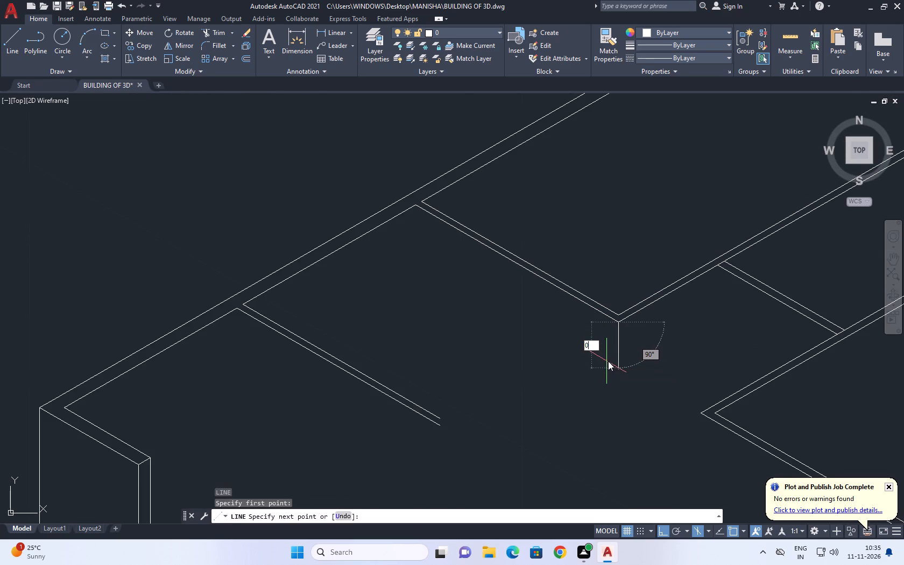
{"action": "key", "text": "period"}
{"action": "key", "text": "4"}
{"action": "key", "text": "BackSpace"}
{"action": "key", "text": "5"}
{"action": "key", "text": "Return"}
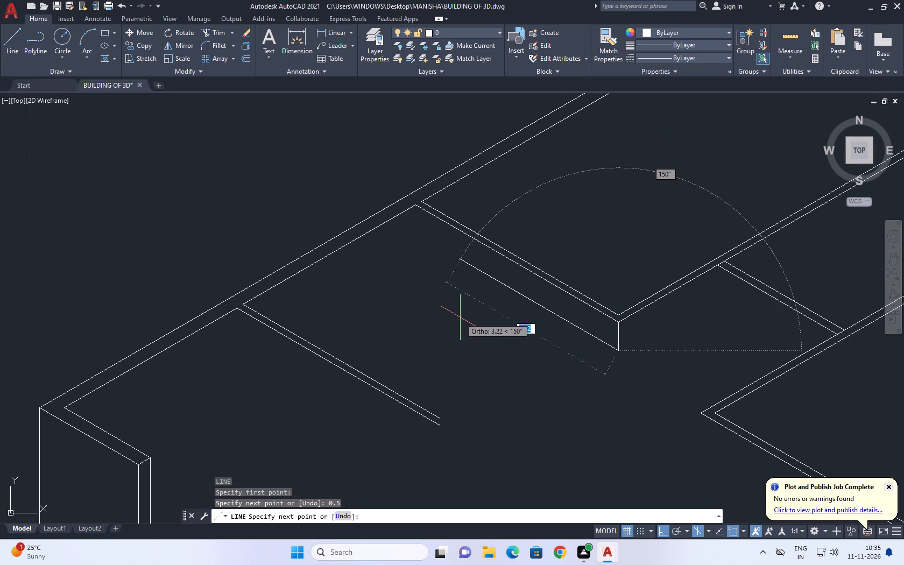
{"action": "key", "text": "0"}
{"action": "type", "text": ".125"}
{"action": "key", "text": "Return"}
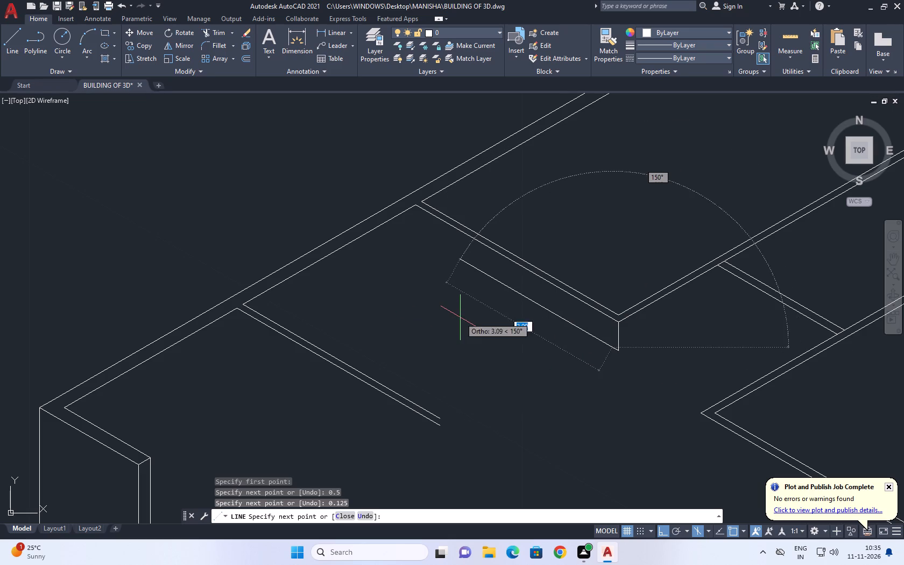
{"action": "key", "text": "0"}
{"action": "key", "text": "period"}
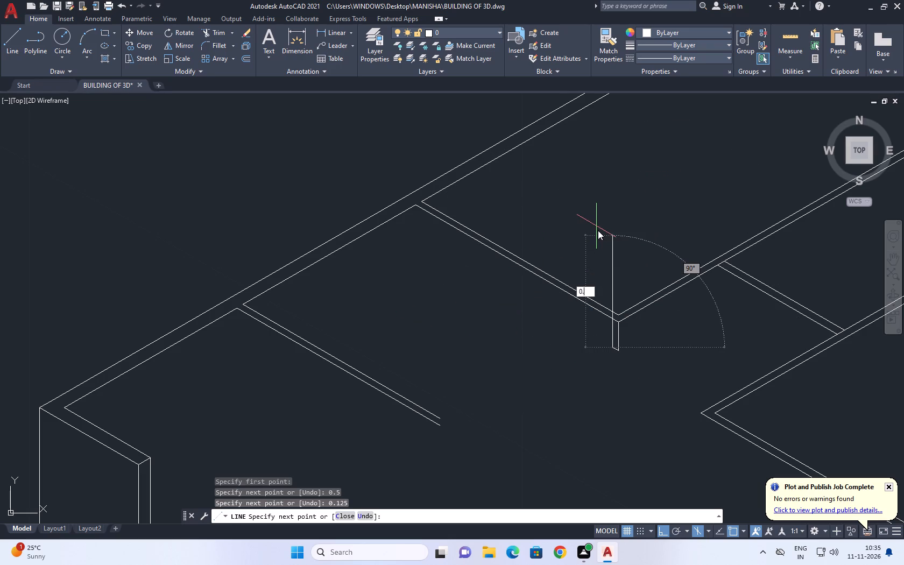
{"action": "key", "text": "5"}
{"action": "key", "text": "Return"}
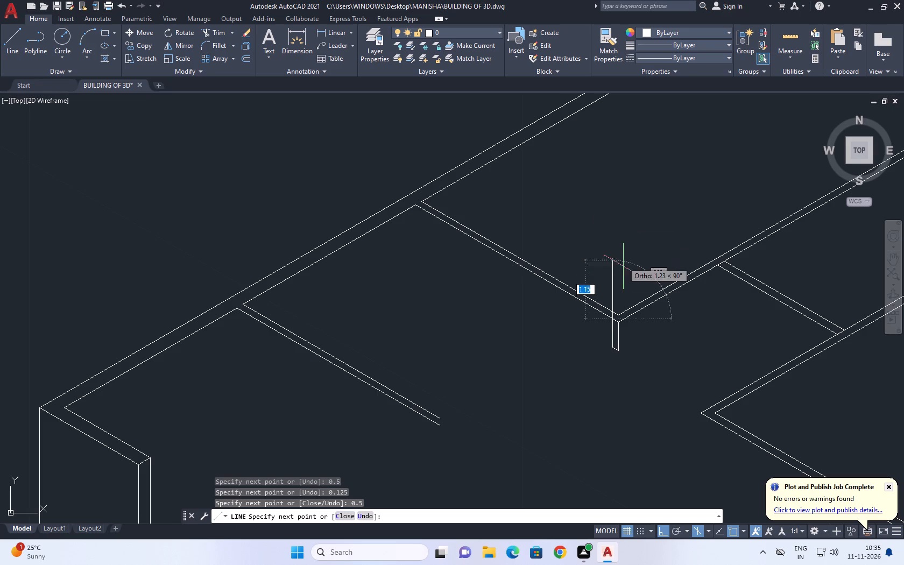
{"action": "key", "text": "space"}
On the top isoplane, draw two parallel wall lines from the return's lower corners at 210°, running past the open-ended partition.
{"action": "scroll", "coordinate": [610, 324], "scroll_direction": "up", "scroll_amount": 2}
{"action": "middle_click_drag", "start_coordinate": [627, 317], "coordinate": [584, 224]}
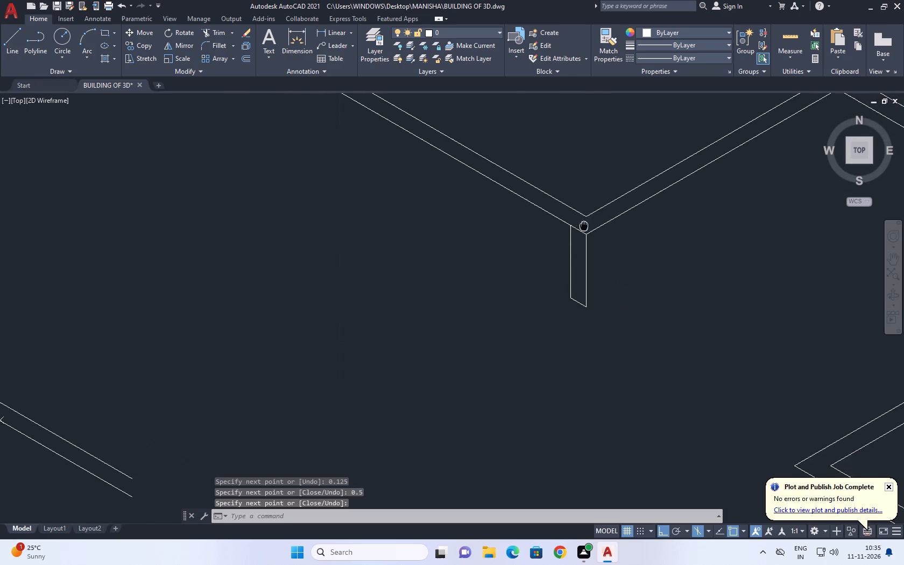
{"action": "middle_click_drag", "start_coordinate": [584, 224], "coordinate": [608, 178]}
{"action": "scroll", "coordinate": [637, 169], "scroll_direction": "down", "scroll_amount": 3}
{"action": "middle_click_drag", "start_coordinate": [635, 221], "coordinate": [606, 251]}
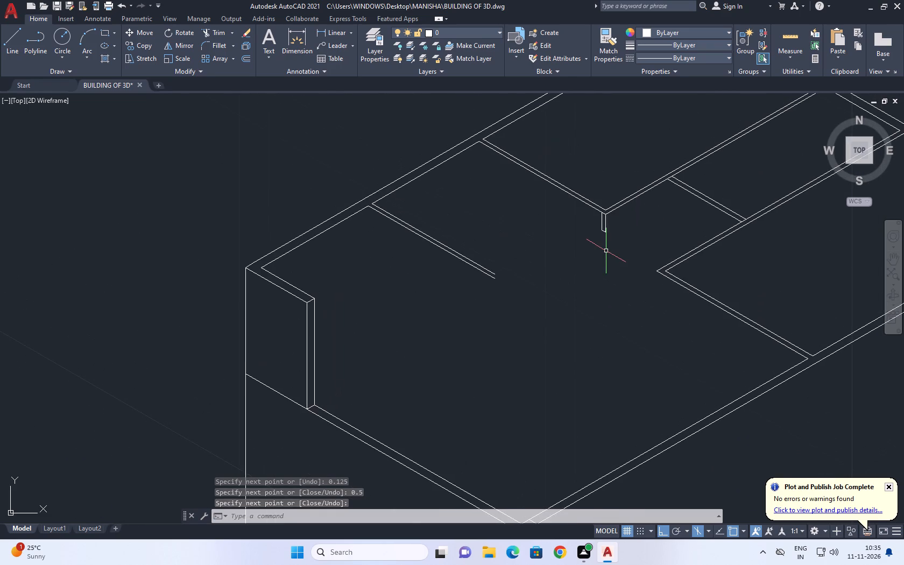
{"action": "key", "text": "l"}
{"action": "scroll", "coordinate": [606, 251], "scroll_direction": "up", "scroll_amount": 2}
{"action": "key", "text": "space"}
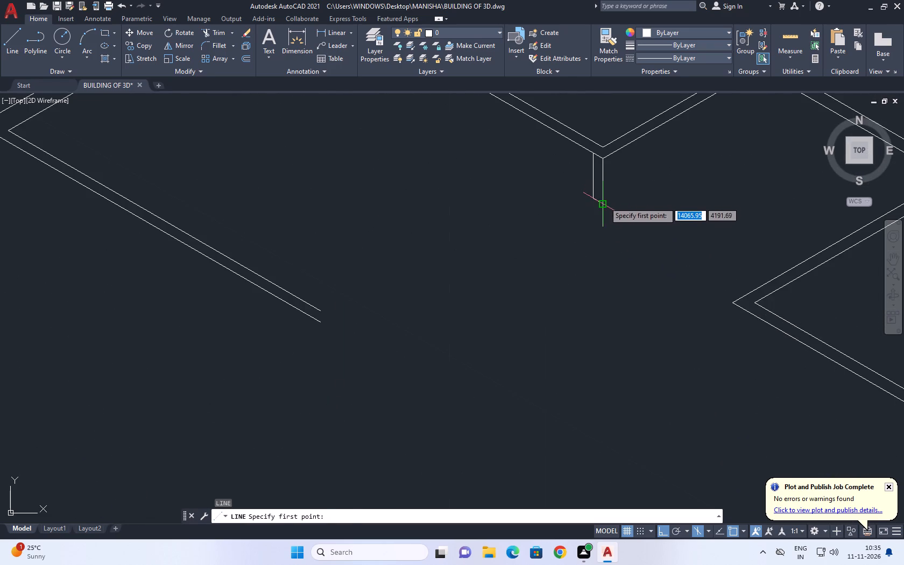
{"action": "left_click", "coordinate": [604, 203]}
{"action": "key", "text": "F5"}
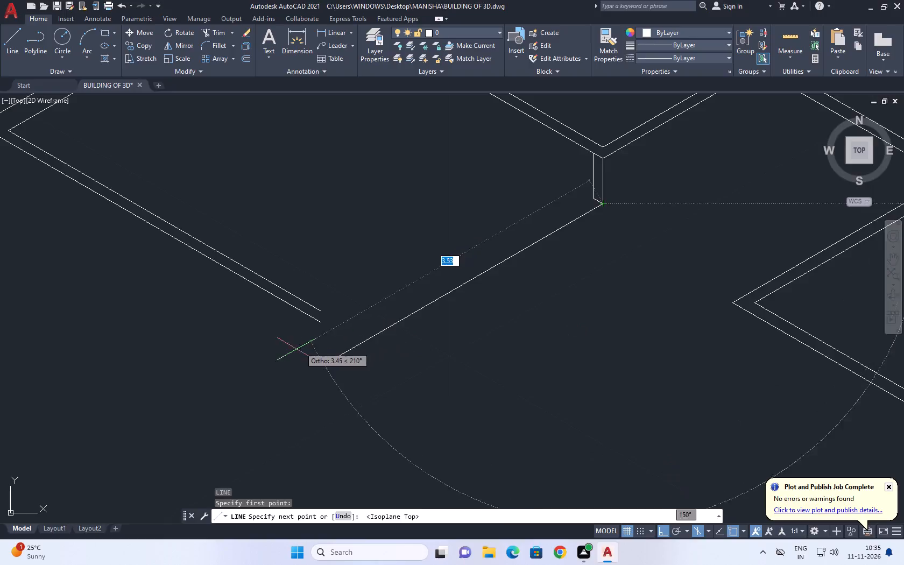
{"action": "left_click", "coordinate": [291, 358]}
{"action": "key", "text": "space"}
{"action": "key", "text": "space"}
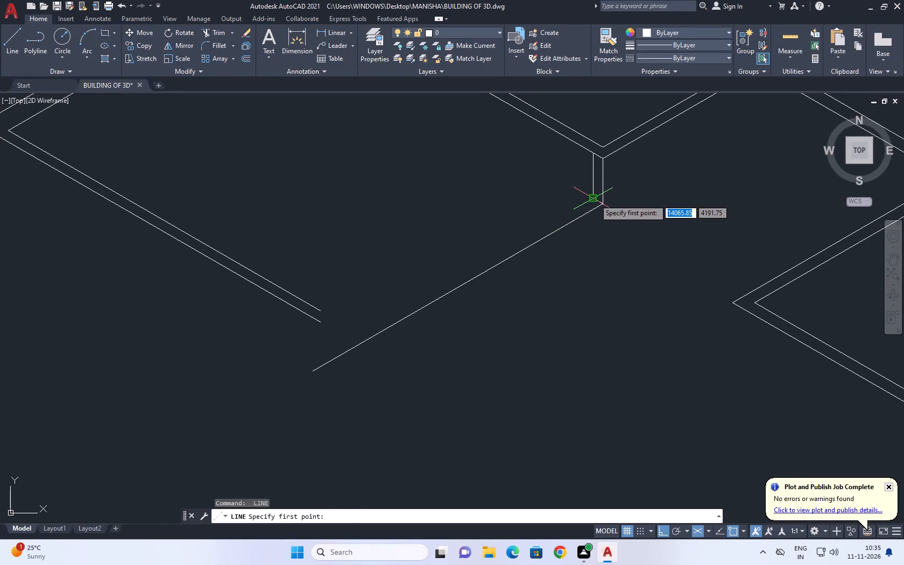
{"action": "left_click", "coordinate": [595, 199]}
{"action": "left_click", "coordinate": [238, 371]}
{"action": "key", "text": "space"}
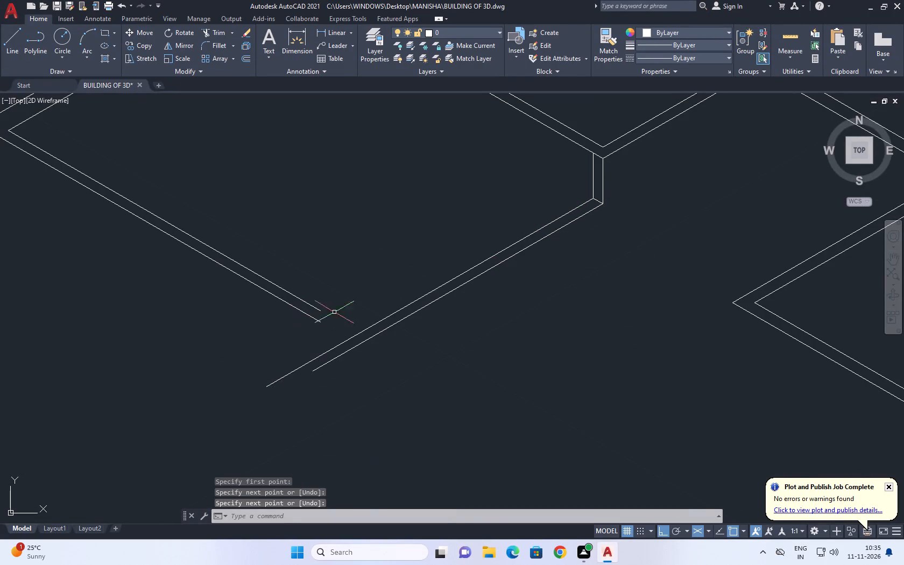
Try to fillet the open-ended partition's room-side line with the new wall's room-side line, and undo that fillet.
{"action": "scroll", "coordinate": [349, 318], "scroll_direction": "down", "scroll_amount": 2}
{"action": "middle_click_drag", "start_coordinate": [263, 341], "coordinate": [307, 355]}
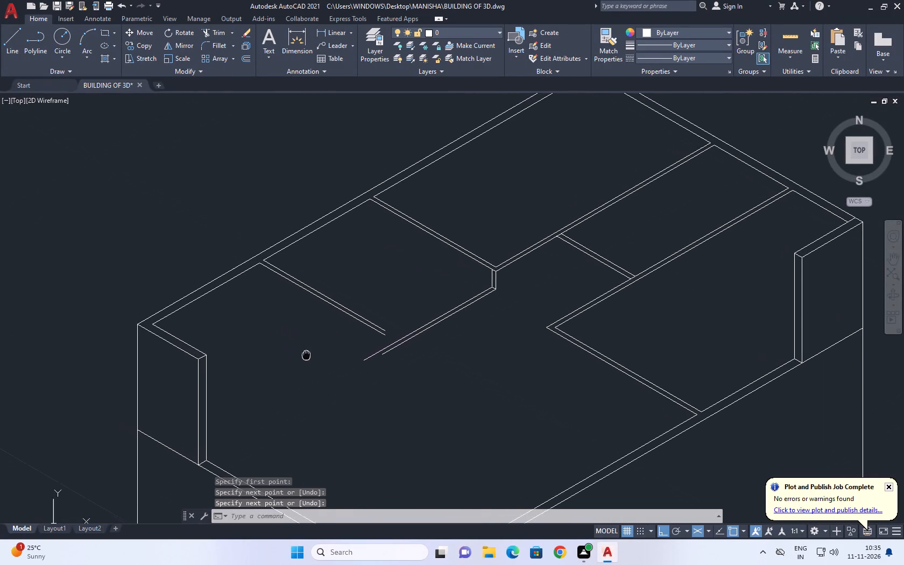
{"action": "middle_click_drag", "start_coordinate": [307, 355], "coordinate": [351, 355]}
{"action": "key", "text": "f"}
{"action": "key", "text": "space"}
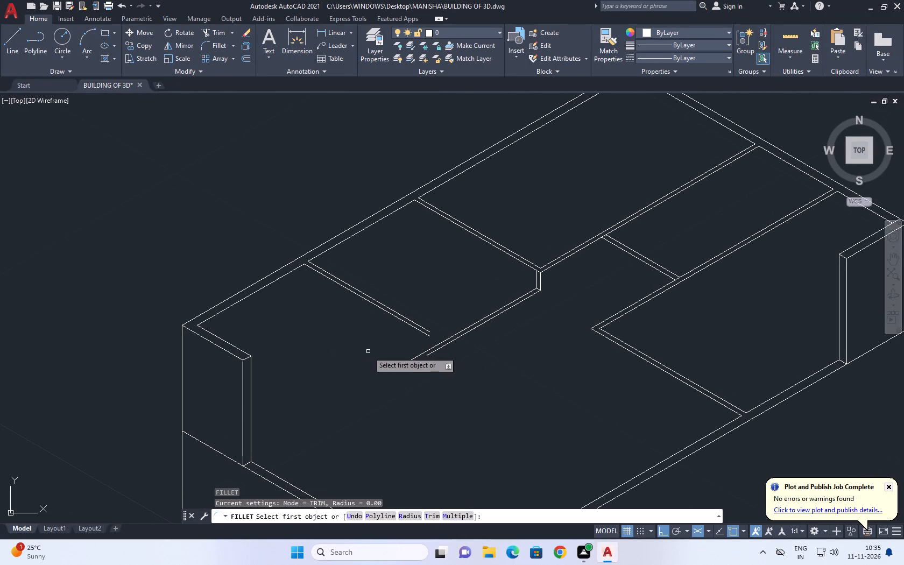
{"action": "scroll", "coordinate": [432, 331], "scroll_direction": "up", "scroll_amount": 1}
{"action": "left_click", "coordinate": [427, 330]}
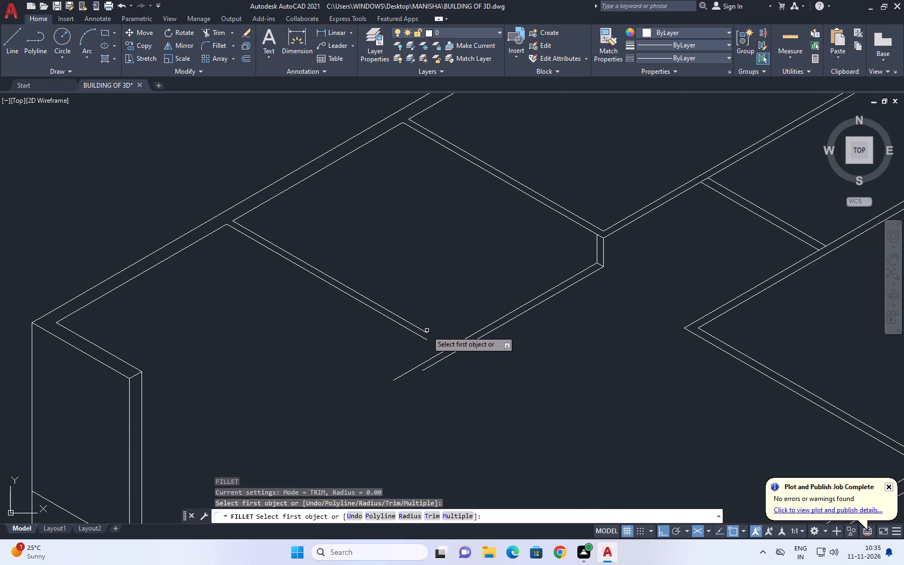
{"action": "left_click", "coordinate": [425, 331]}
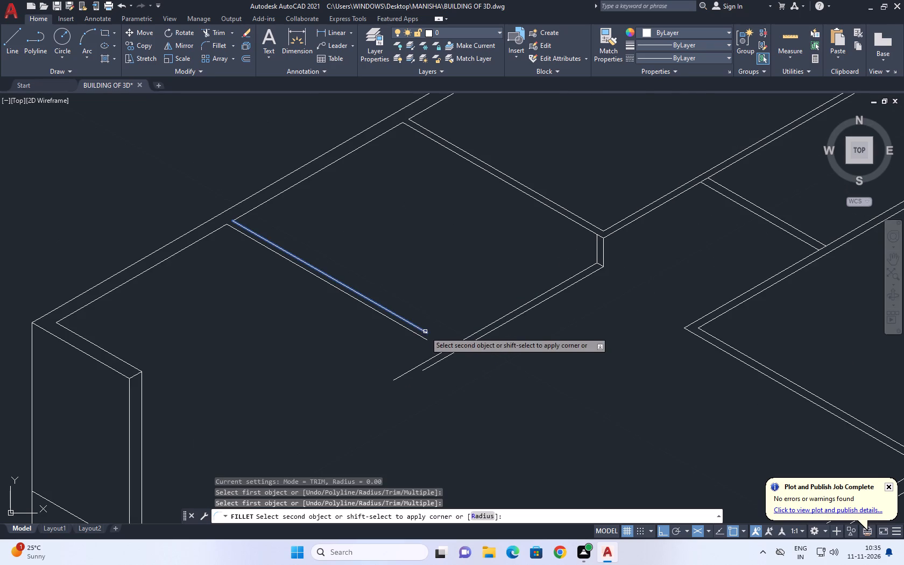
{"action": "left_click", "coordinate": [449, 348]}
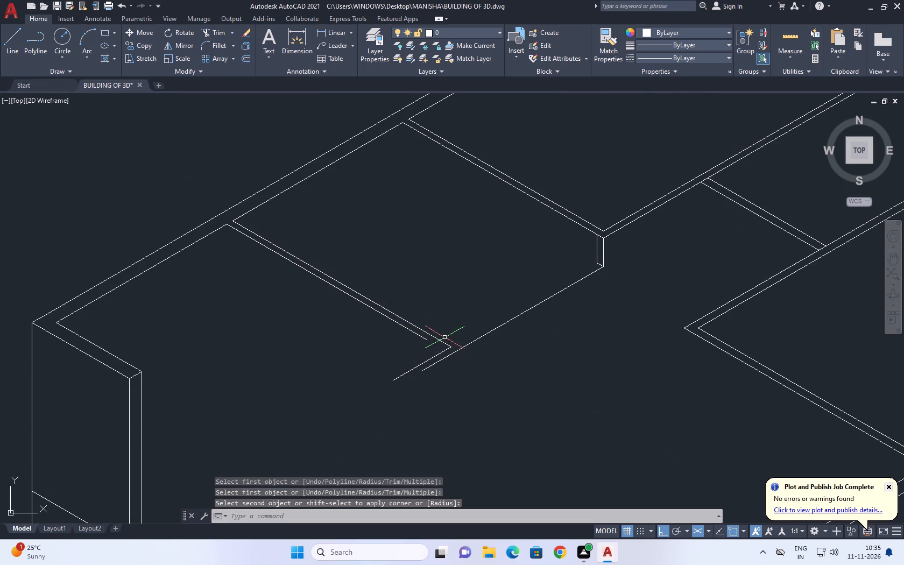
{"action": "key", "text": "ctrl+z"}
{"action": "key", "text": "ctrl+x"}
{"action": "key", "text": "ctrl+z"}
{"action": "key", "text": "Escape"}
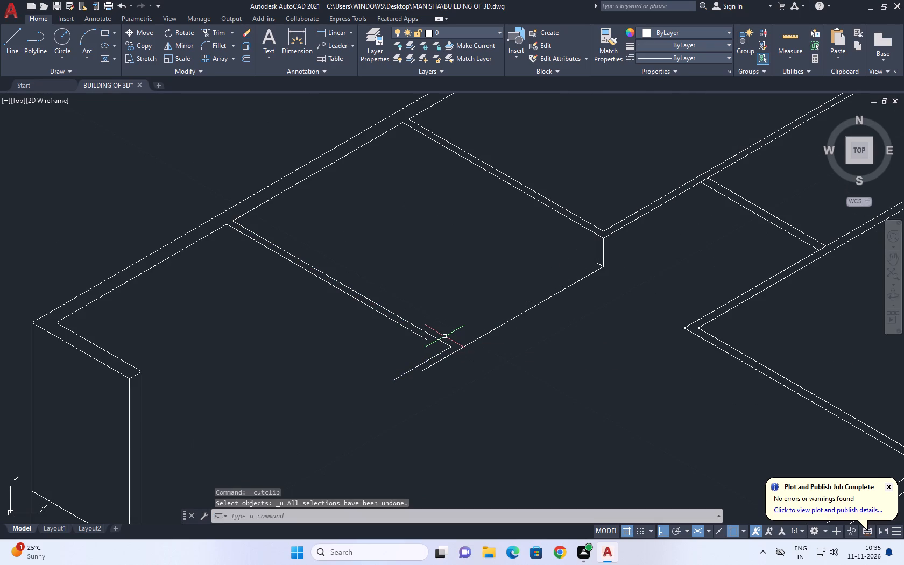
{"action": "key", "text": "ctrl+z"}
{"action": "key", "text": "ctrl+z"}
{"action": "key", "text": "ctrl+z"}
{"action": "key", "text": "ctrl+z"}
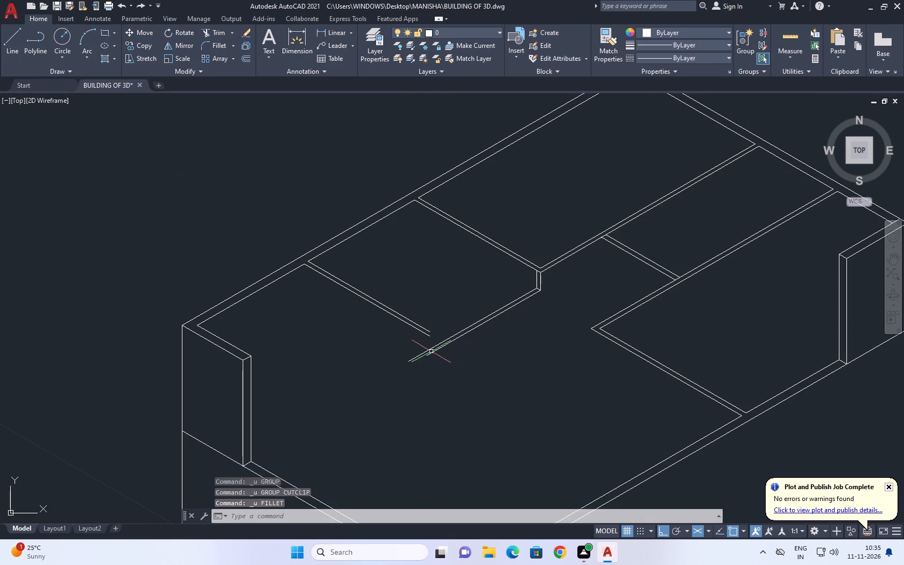
Fillet the outer and room-side line pairs of the open-ended partition and new wall into sharp corners at radius 0.
{"action": "key", "text": "f"}
{"action": "key", "text": "space"}
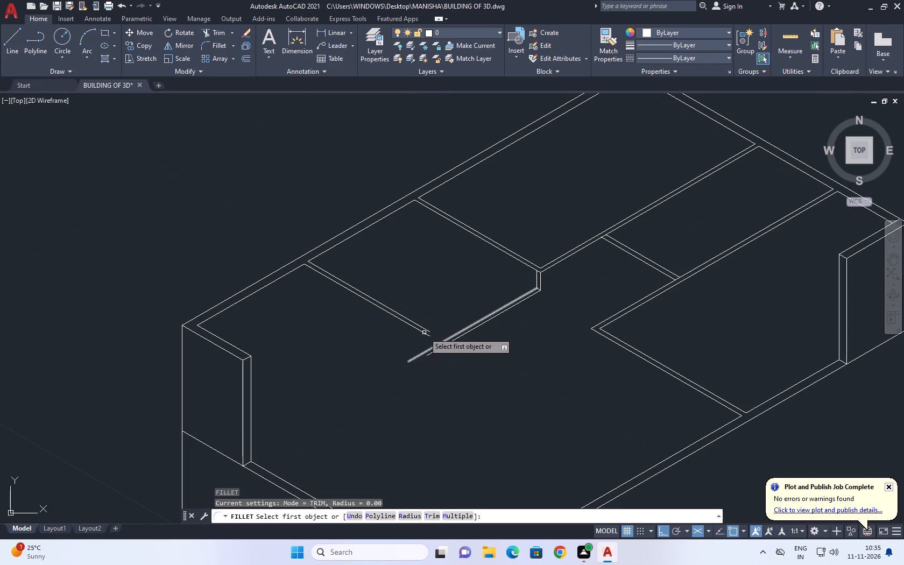
{"action": "scroll", "coordinate": [422, 331], "scroll_direction": "up", "scroll_amount": 1}
{"action": "left_click", "coordinate": [427, 336]}
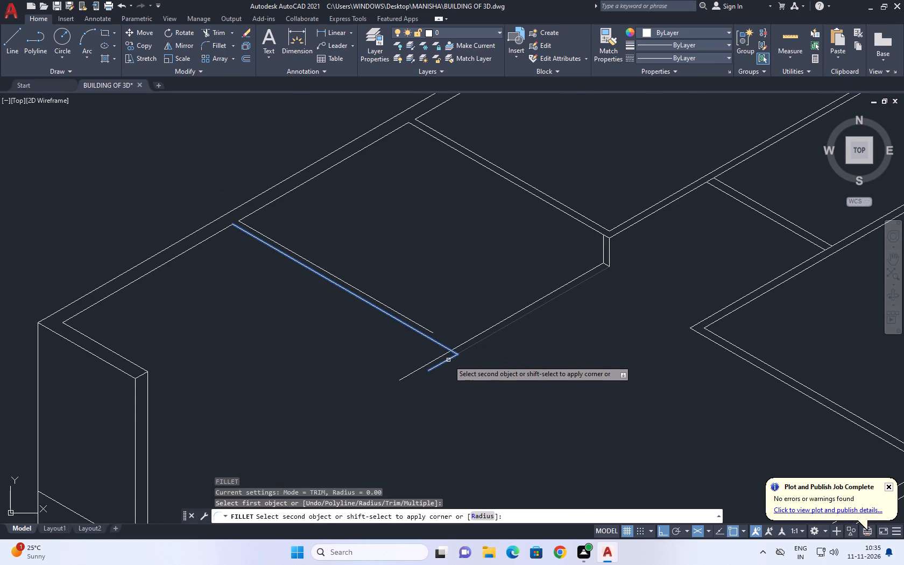
{"action": "left_click", "coordinate": [475, 344]}
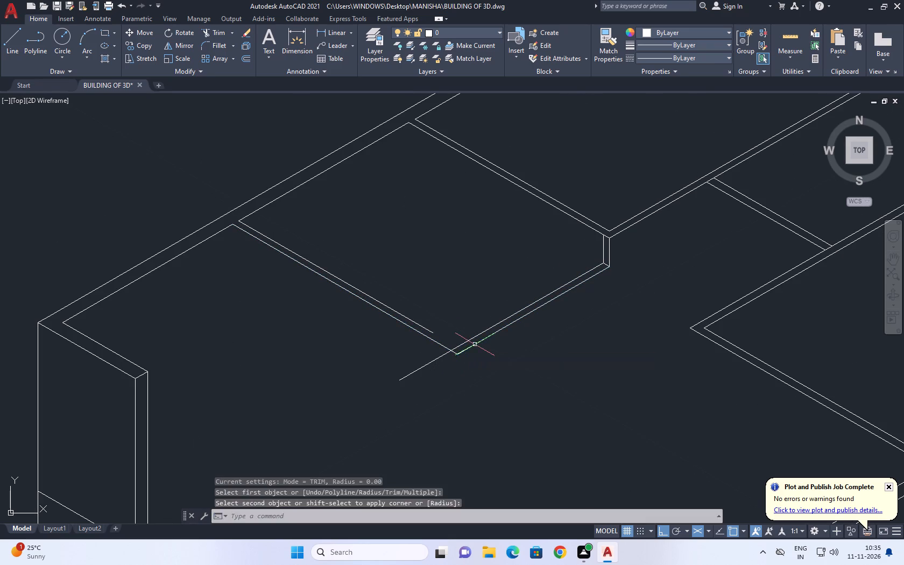
{"action": "key", "text": "space"}
{"action": "key", "text": "space"}
{"action": "key", "text": "space"}
{"action": "left_click", "coordinate": [427, 330]}
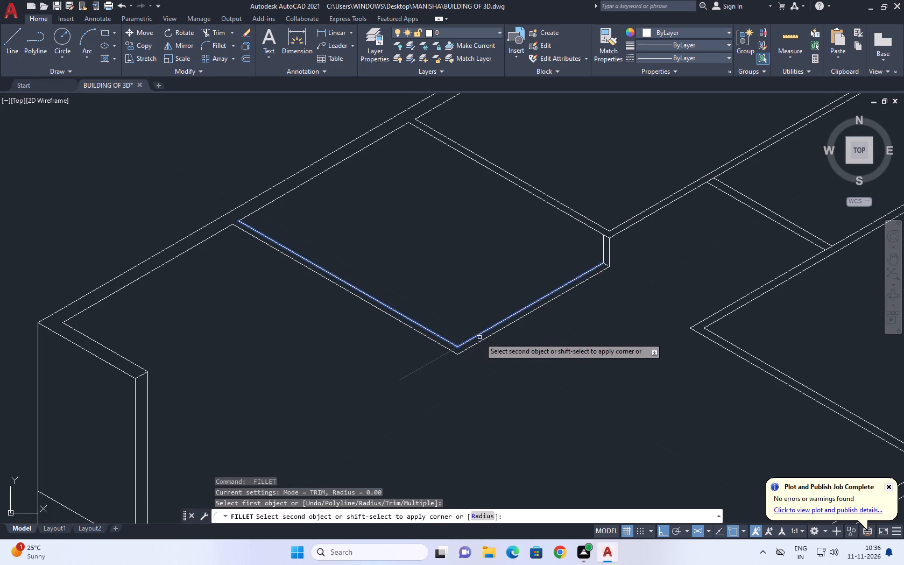
{"action": "left_click", "coordinate": [492, 327]}
Draw a short line closing the gap between that partition's two lines where it meets the long outer wall.
{"action": "middle_click_drag", "start_coordinate": [481, 301], "coordinate": [508, 328]}
{"action": "scroll", "coordinate": [511, 328], "scroll_direction": "down", "scroll_amount": 1}
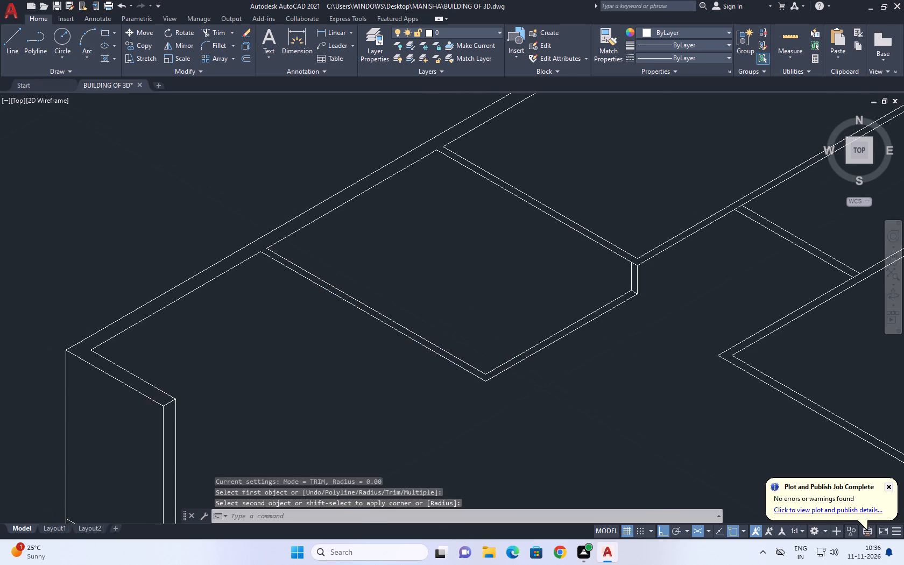
{"action": "middle_click_drag", "start_coordinate": [422, 291], "coordinate": [429, 317]}
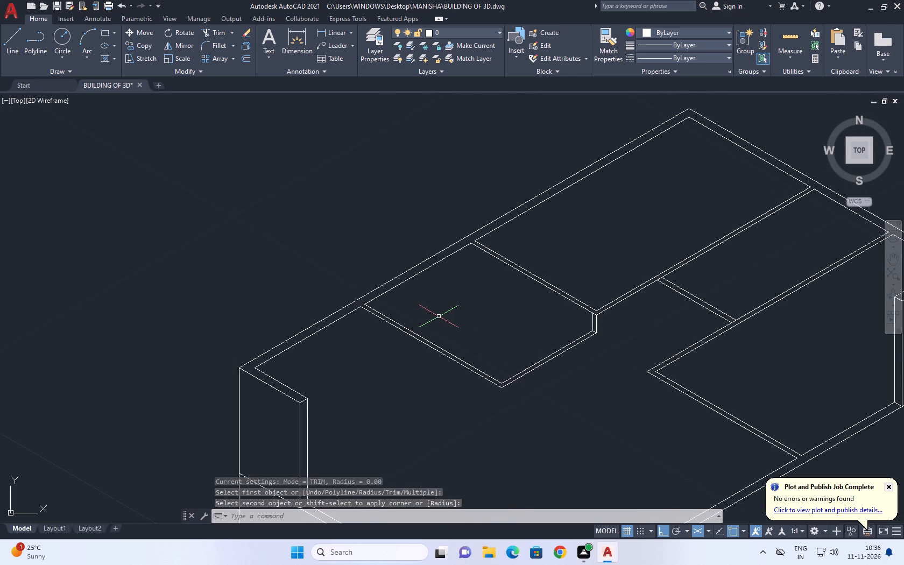
{"action": "scroll", "coordinate": [439, 317], "scroll_direction": "down", "scroll_amount": 1}
{"action": "middle_click_drag", "start_coordinate": [439, 317], "coordinate": [443, 334]}
{"action": "middle_click_drag", "start_coordinate": [469, 377], "coordinate": [517, 313]}
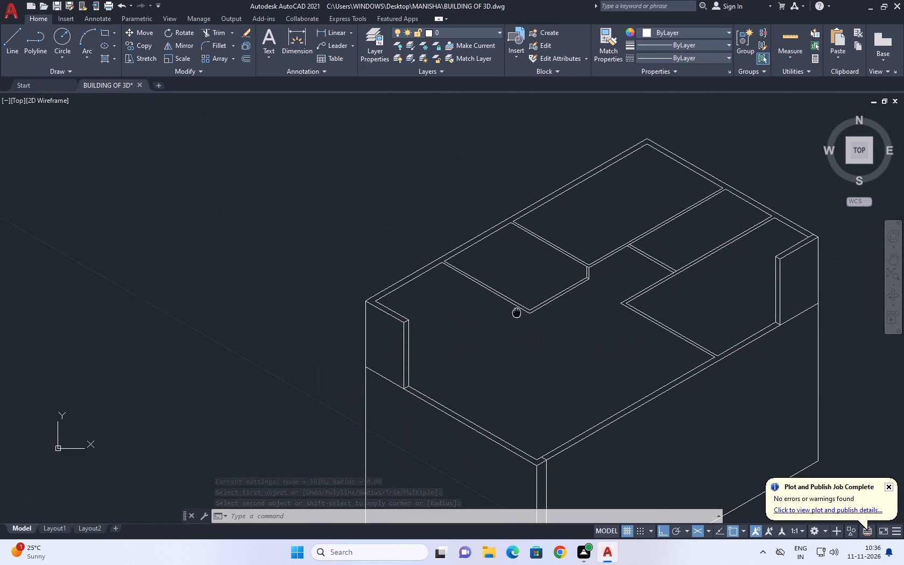
{"action": "middle_click_drag", "start_coordinate": [517, 313], "coordinate": [524, 318]}
{"action": "scroll", "coordinate": [524, 319], "scroll_direction": "down", "scroll_amount": 1}
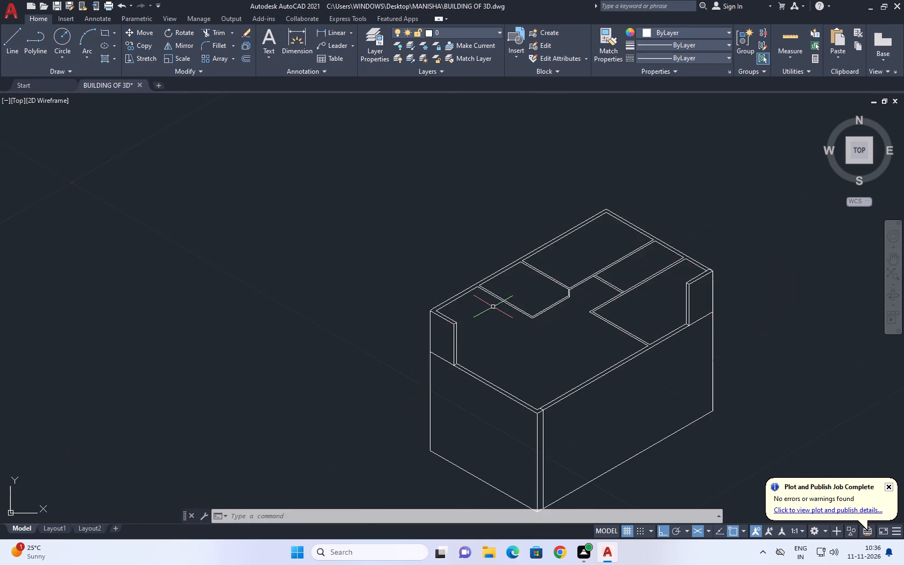
{"action": "scroll", "coordinate": [492, 306], "scroll_direction": "up", "scroll_amount": 3}
{"action": "middle_click_drag", "start_coordinate": [491, 265], "coordinate": [478, 316]}
{"action": "key", "text": "l"}
{"action": "key", "text": "space"}
{"action": "scroll", "coordinate": [432, 274], "scroll_direction": "up", "scroll_amount": 1}
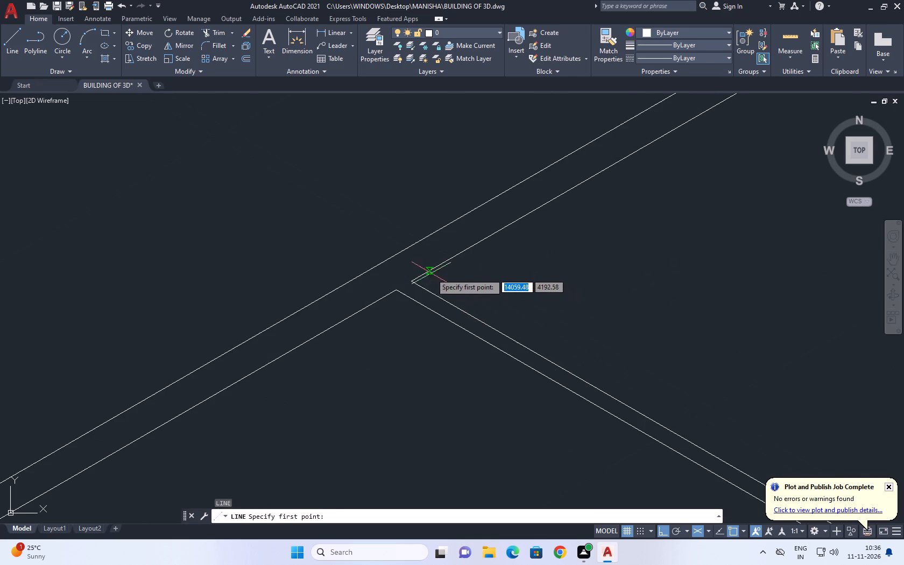
{"action": "scroll", "coordinate": [431, 273], "scroll_direction": "up", "scroll_amount": 2}
{"action": "left_click", "coordinate": [407, 277]}
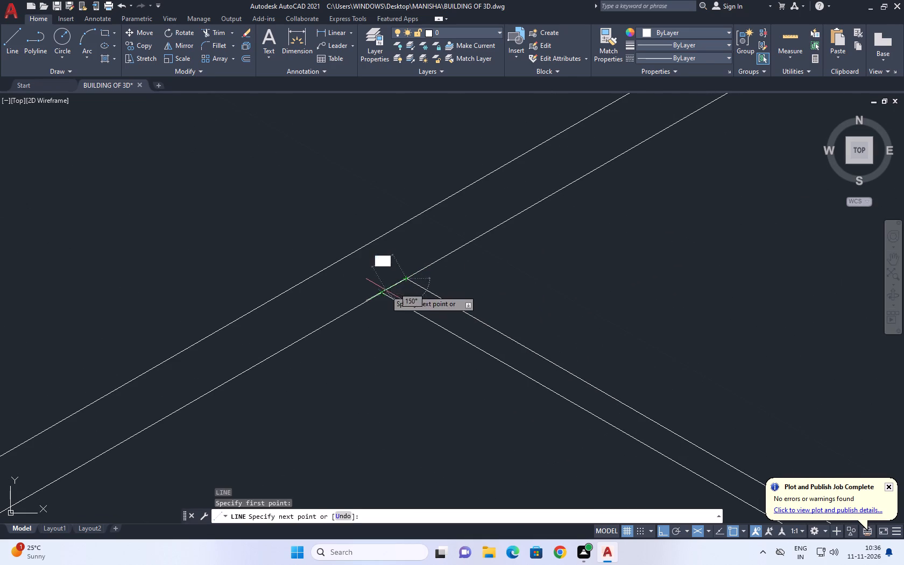
{"action": "left_click", "coordinate": [384, 290]}
{"action": "key", "text": "Escape"}
Move the short closing line 0.3 along the open-ended partition, away from the long outer wall.
{"action": "left_click", "coordinate": [393, 286]}
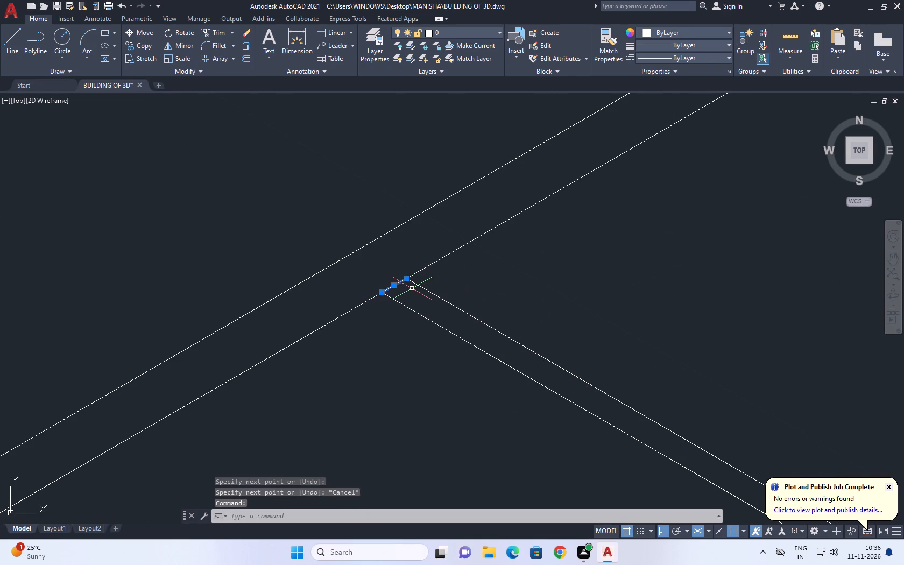
{"action": "type", "text": "M"}
{"action": "key", "text": "space"}
{"action": "scroll", "coordinate": [412, 288], "scroll_direction": "up", "scroll_amount": 1}
{"action": "left_click", "coordinate": [452, 276]}
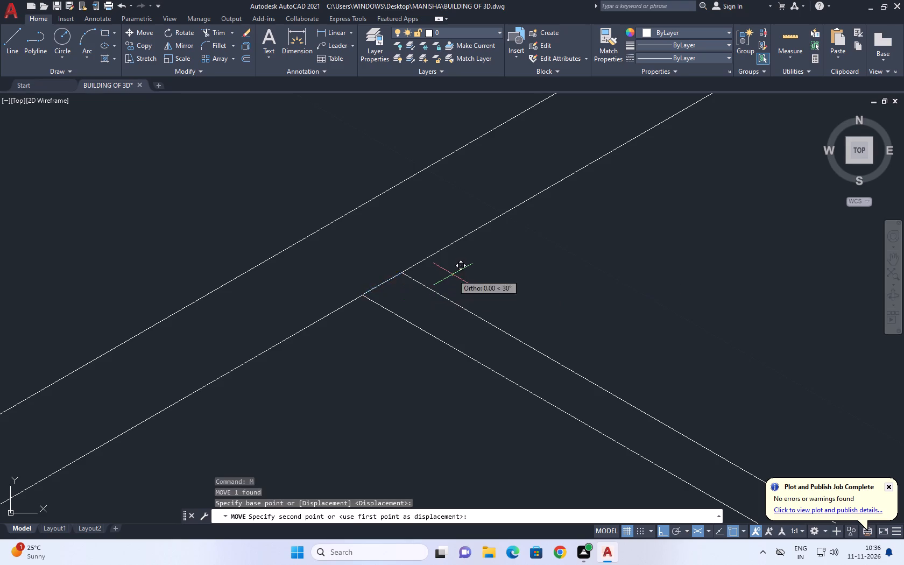
{"action": "scroll", "coordinate": [547, 317], "scroll_direction": "down", "scroll_amount": 4}
{"action": "scroll", "coordinate": [561, 315], "scroll_direction": "up", "scroll_amount": 2}
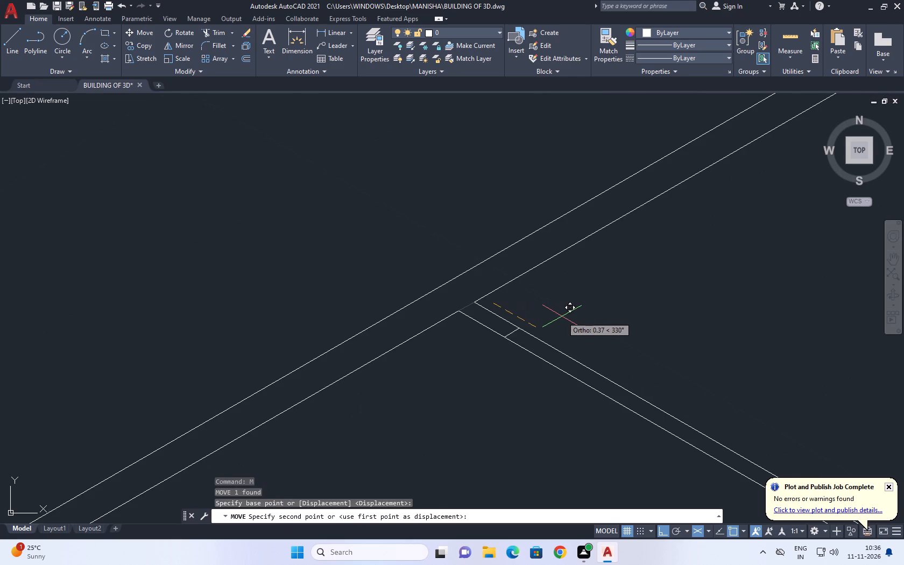
{"action": "type", "text": "0.3"}
{"action": "key", "text": "Return"}
Trim both lines of the open-ended partition beyond the moved closing line, leaving only a short stub on the outer wall.
{"action": "scroll", "coordinate": [559, 315], "scroll_direction": "down", "scroll_amount": 1}
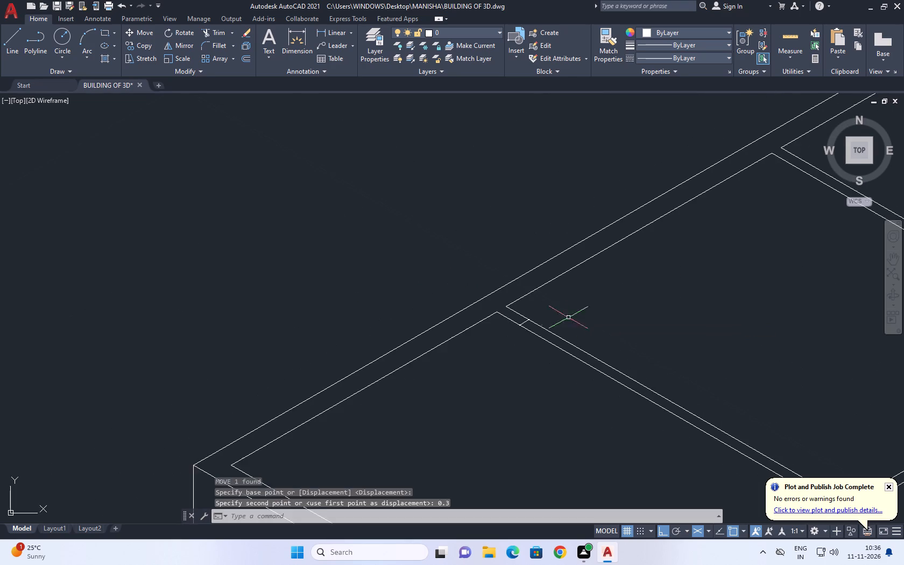
{"action": "middle_click_drag", "start_coordinate": [633, 337], "coordinate": [509, 310]}
{"action": "scroll", "coordinate": [509, 309], "scroll_direction": "down", "scroll_amount": 1}
{"action": "middle_click_drag", "start_coordinate": [517, 315], "coordinate": [515, 321]}
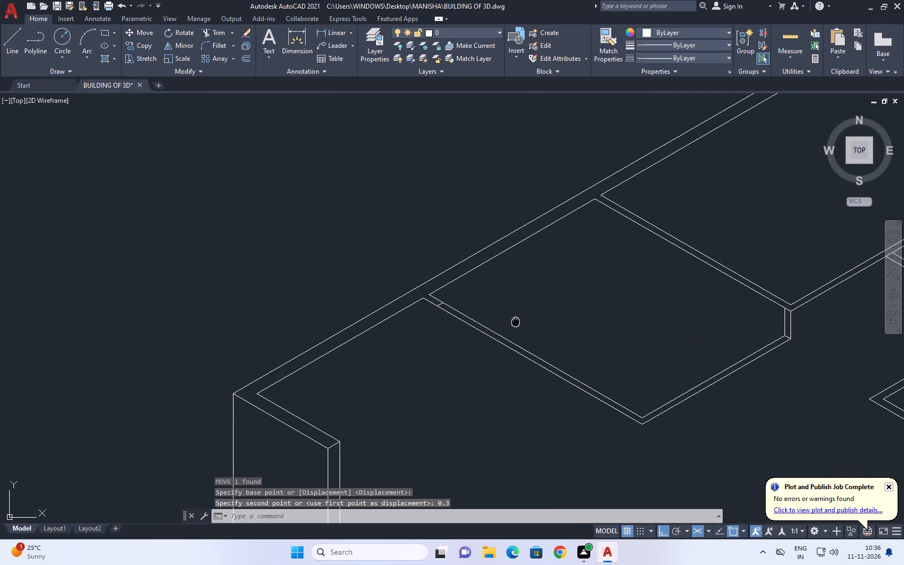
{"action": "middle_click_drag", "start_coordinate": [515, 321], "coordinate": [513, 324]}
{"action": "key", "text": "t"}
{"action": "type", "text": "R"}
{"action": "key", "text": "space"}
{"action": "left_click", "coordinate": [508, 318]}
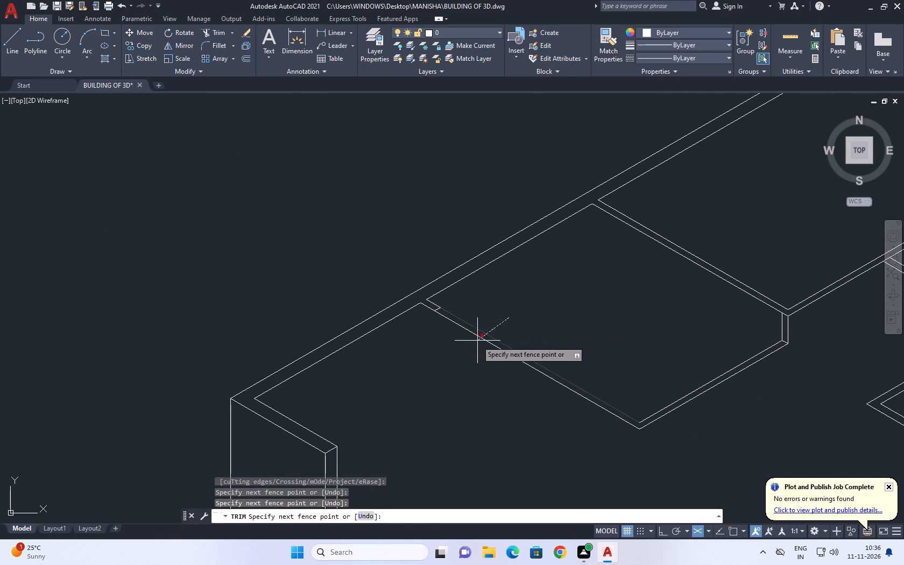
{"action": "left_click", "coordinate": [469, 341]}
{"action": "key", "text": "space"}
Draw a short end line from the outer corner at the open end of the wall running from the return.
{"action": "middle_click_drag", "start_coordinate": [603, 314], "coordinate": [582, 326]}
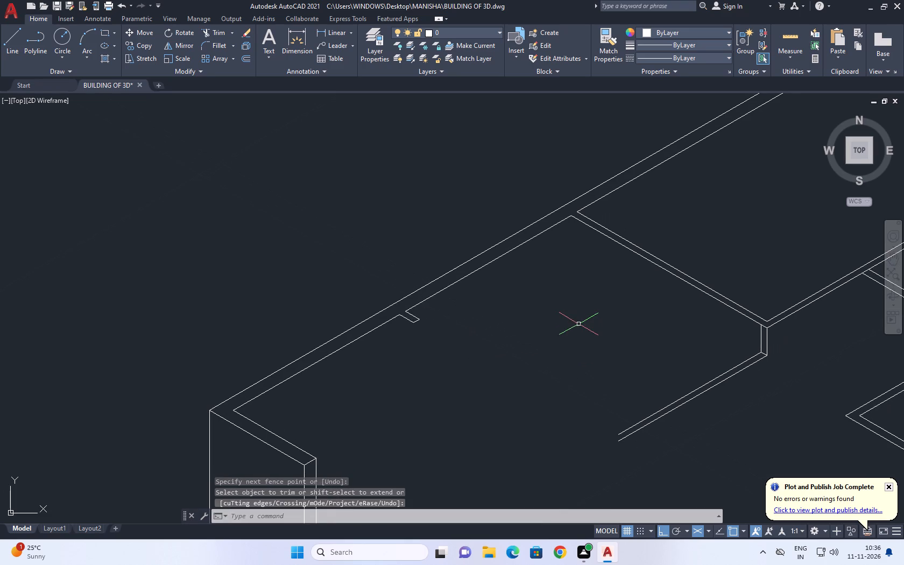
{"action": "key", "text": "l"}
{"action": "key", "text": "space"}
{"action": "scroll", "coordinate": [591, 352], "scroll_direction": "down", "scroll_amount": 1}
{"action": "scroll", "coordinate": [616, 411], "scroll_direction": "up", "scroll_amount": 3}
{"action": "left_click", "coordinate": [588, 405]}
{"action": "left_click", "coordinate": [577, 394]}
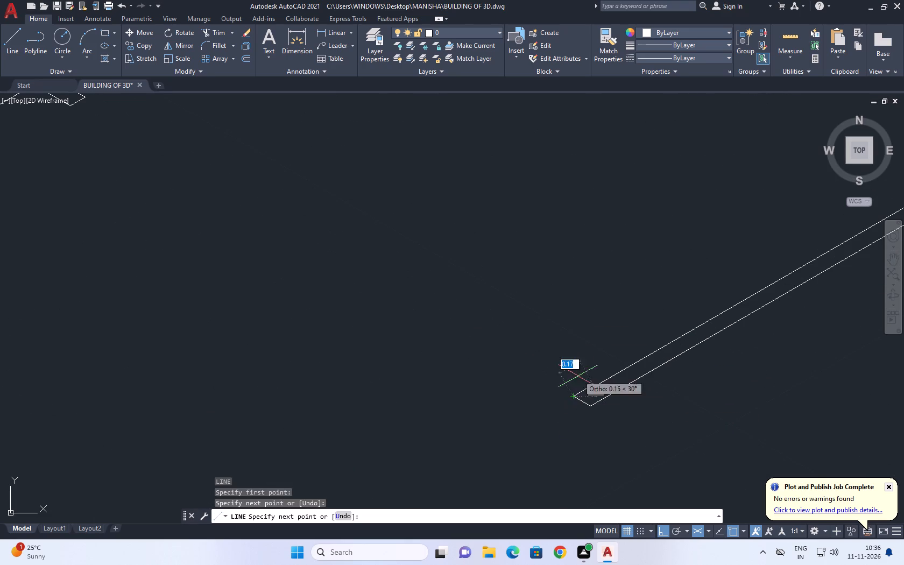
{"action": "key", "text": "space"}
Fillet that wall's room-side line with the short end line into a sharp corner at radius 0.
{"action": "middle_click_drag", "start_coordinate": [607, 359], "coordinate": [552, 352]}
{"action": "type", "text": "F"}
{"action": "key", "text": "space"}
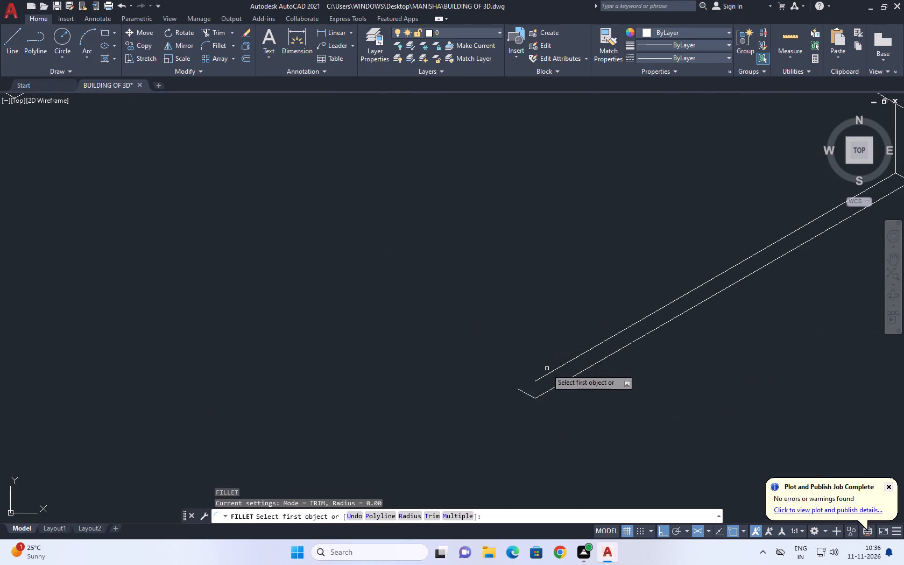
{"action": "left_click", "coordinate": [547, 373]}
{"action": "left_click", "coordinate": [527, 394]}
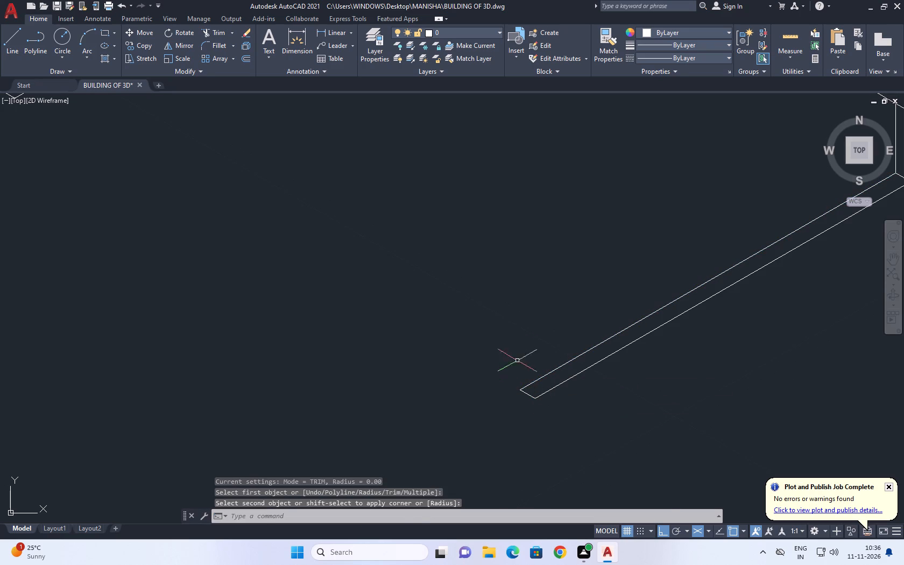
On the right isoplane, draw a vertical line down from the outer corner of the wall's closed end.
{"action": "scroll", "coordinate": [515, 345], "scroll_direction": "down", "scroll_amount": 3}
{"action": "middle_click_drag", "start_coordinate": [507, 363], "coordinate": [542, 306]}
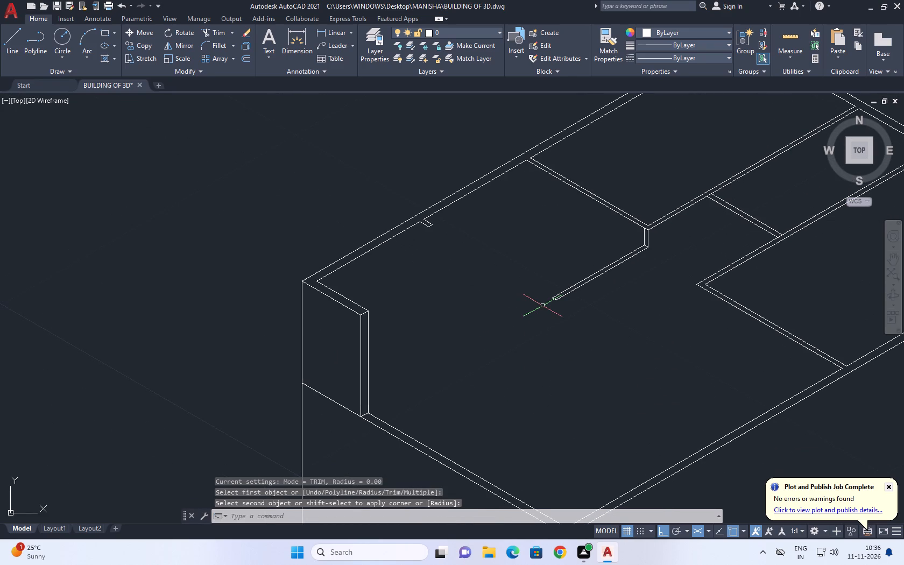
{"action": "key", "text": "l"}
{"action": "key", "text": "space"}
{"action": "scroll", "coordinate": [559, 313], "scroll_direction": "up", "scroll_amount": 1}
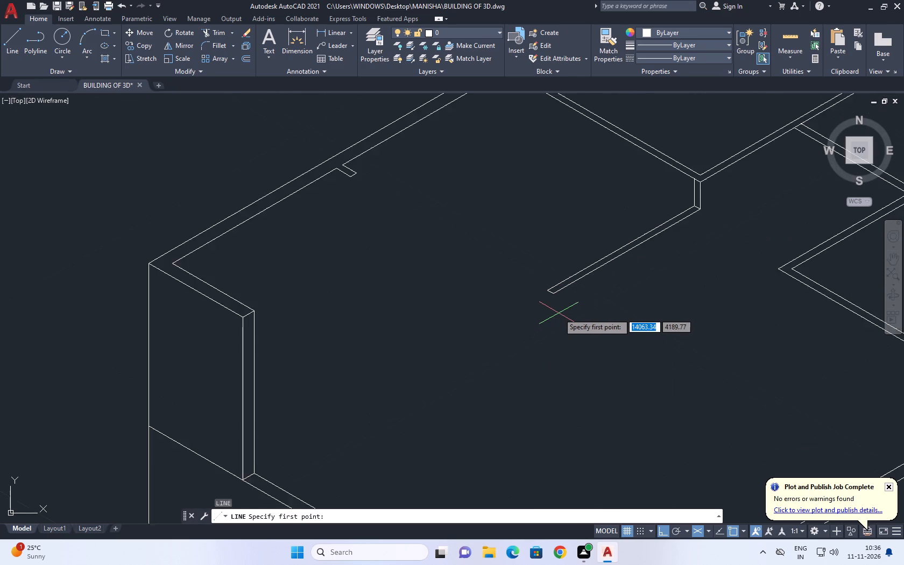
{"action": "scroll", "coordinate": [559, 313], "scroll_direction": "up", "scroll_amount": 1}
{"action": "left_click", "coordinate": [549, 287]}
{"action": "scroll", "coordinate": [549, 284], "scroll_direction": "down", "scroll_amount": 2}
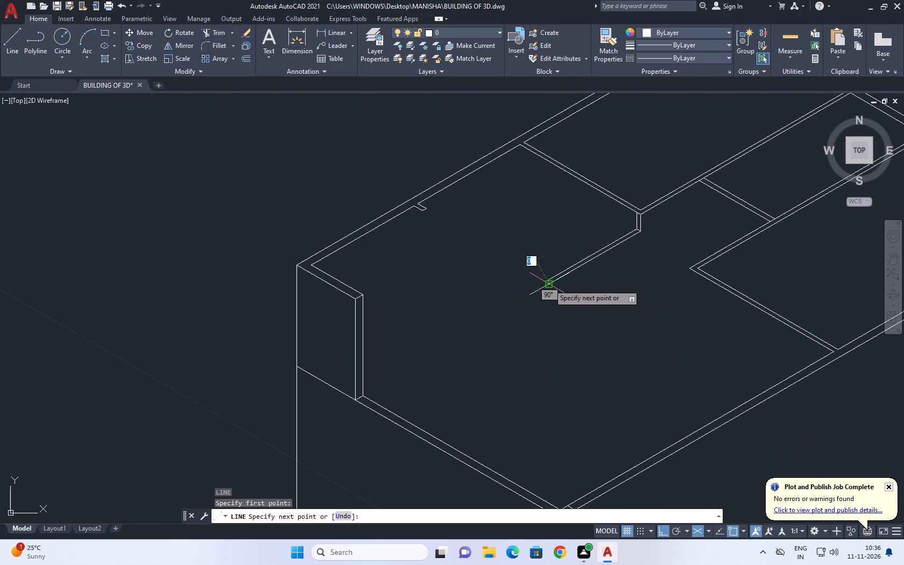
{"action": "key", "text": "F5"}
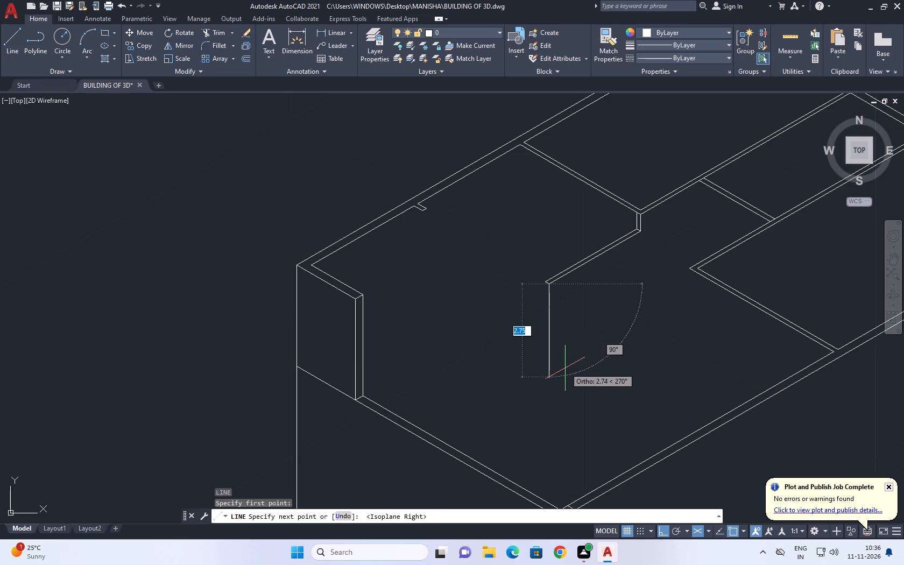
{"action": "middle_click_drag", "start_coordinate": [562, 362], "coordinate": [567, 317]}
{"action": "scroll", "coordinate": [569, 312], "scroll_direction": "down", "scroll_amount": 1}
{"action": "scroll", "coordinate": [573, 333], "scroll_direction": "up", "scroll_amount": 1}
{"action": "left_click", "coordinate": [571, 342]}
{"action": "key", "text": "space"}
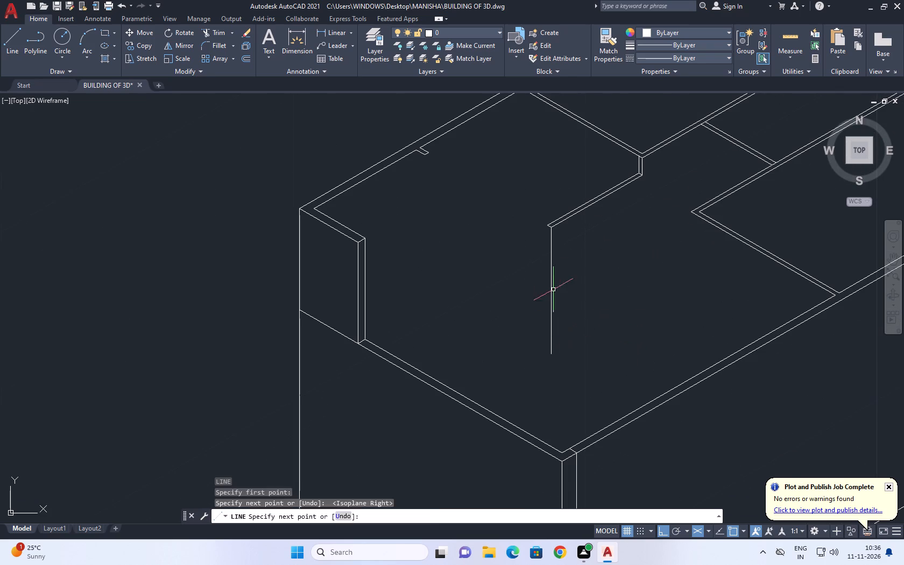
Draw a parallel vertical line down from the room-side corner of that wall end, matching the first line's depth.
{"action": "key", "text": "space"}
{"action": "scroll", "coordinate": [554, 265], "scroll_direction": "up", "scroll_amount": 2}
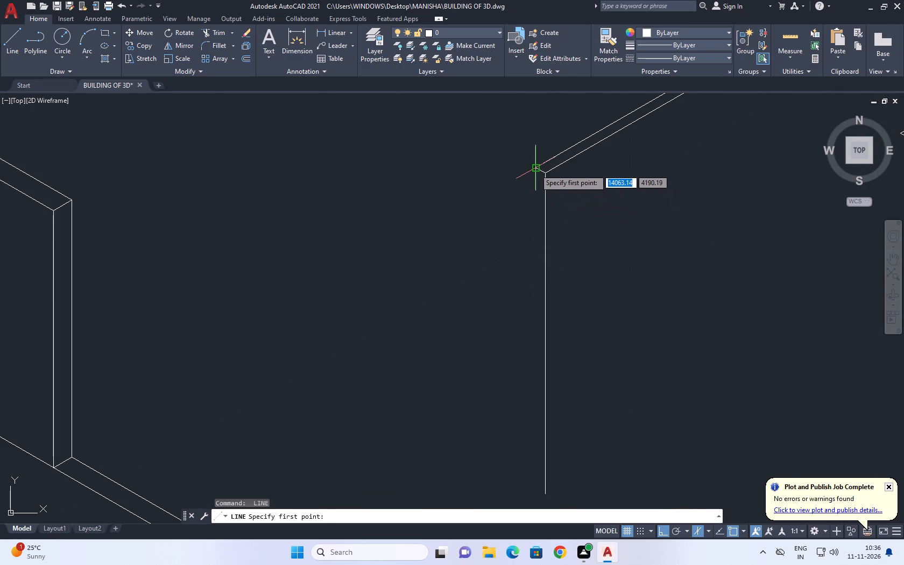
{"action": "left_click", "coordinate": [534, 168]}
{"action": "scroll", "coordinate": [530, 223], "scroll_direction": "down", "scroll_amount": 1}
{"action": "scroll", "coordinate": [531, 366], "scroll_direction": "up", "scroll_amount": 1}
{"action": "left_click", "coordinate": [531, 409]}
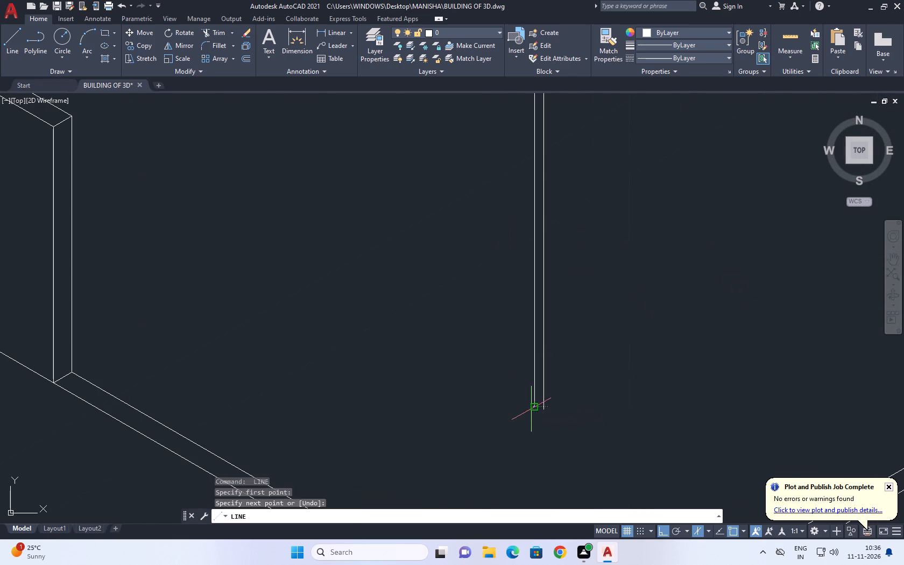
{"action": "key", "text": "space"}
Draw a vertical line about 4.66 long down from the stub's end corner nearer the building corner.
{"action": "scroll", "coordinate": [517, 348], "scroll_direction": "down", "scroll_amount": 2}
{"action": "middle_click_drag", "start_coordinate": [463, 271], "coordinate": [493, 336]}
{"action": "key", "text": "space"}
{"action": "scroll", "coordinate": [439, 236], "scroll_direction": "up", "scroll_amount": 2}
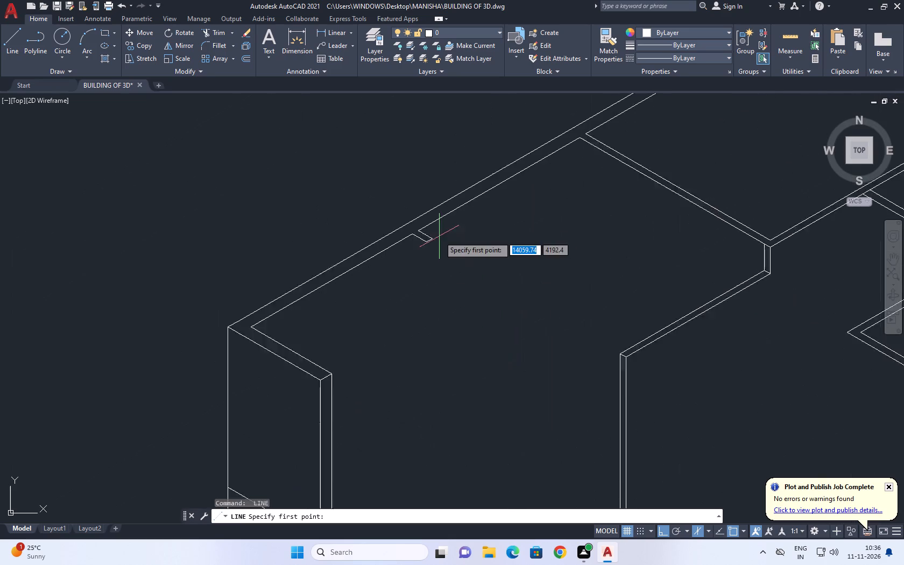
{"action": "left_click", "coordinate": [418, 246]}
{"action": "scroll", "coordinate": [420, 251], "scroll_direction": "down", "scroll_amount": 2}
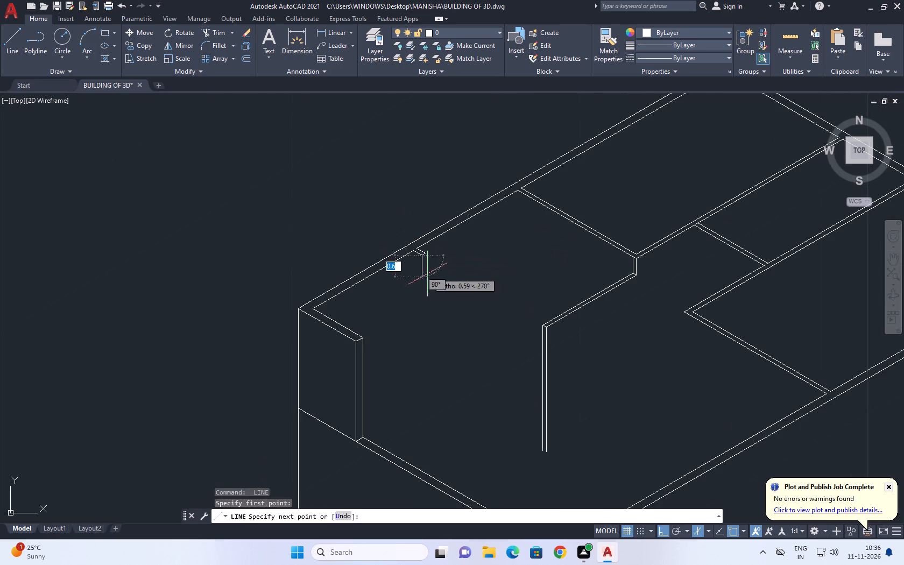
{"action": "left_click", "coordinate": [443, 398]}
{"action": "key", "text": "space"}
Draw a second vertical line about 4.6 long down from the stub's other end corner.
{"action": "key", "text": "space"}
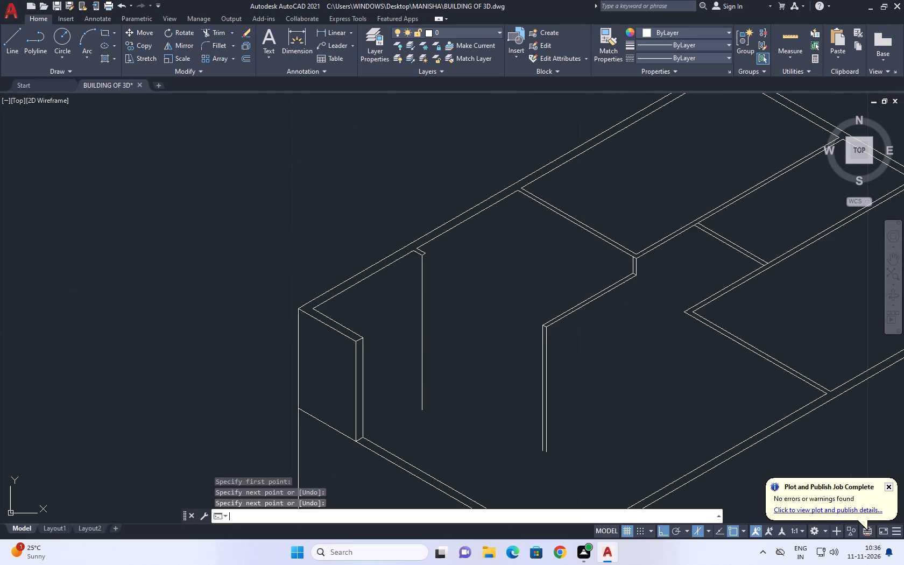
{"action": "scroll", "coordinate": [420, 264], "scroll_direction": "up", "scroll_amount": 1}
{"action": "left_click", "coordinate": [430, 246]}
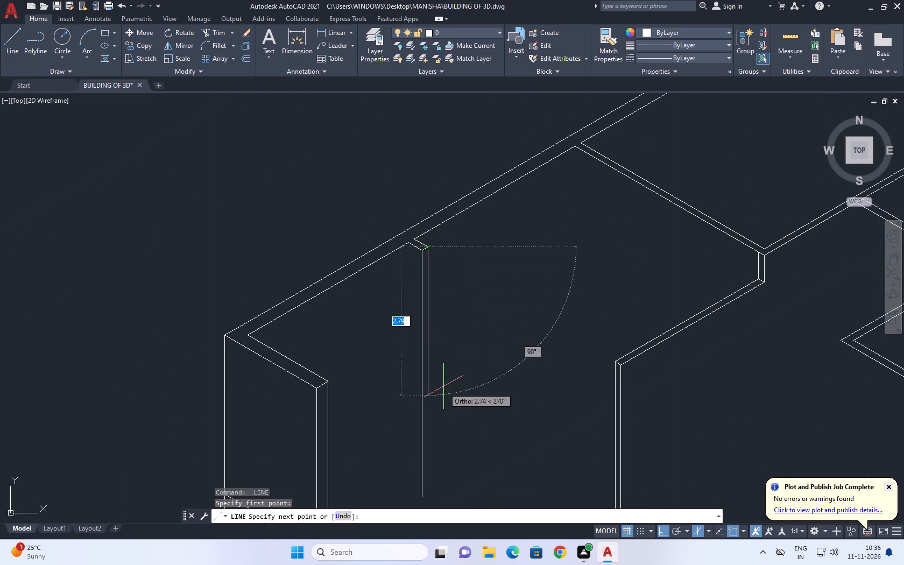
{"action": "scroll", "coordinate": [444, 399], "scroll_direction": "down", "scroll_amount": 2}
{"action": "scroll", "coordinate": [443, 446], "scroll_direction": "up", "scroll_amount": 4}
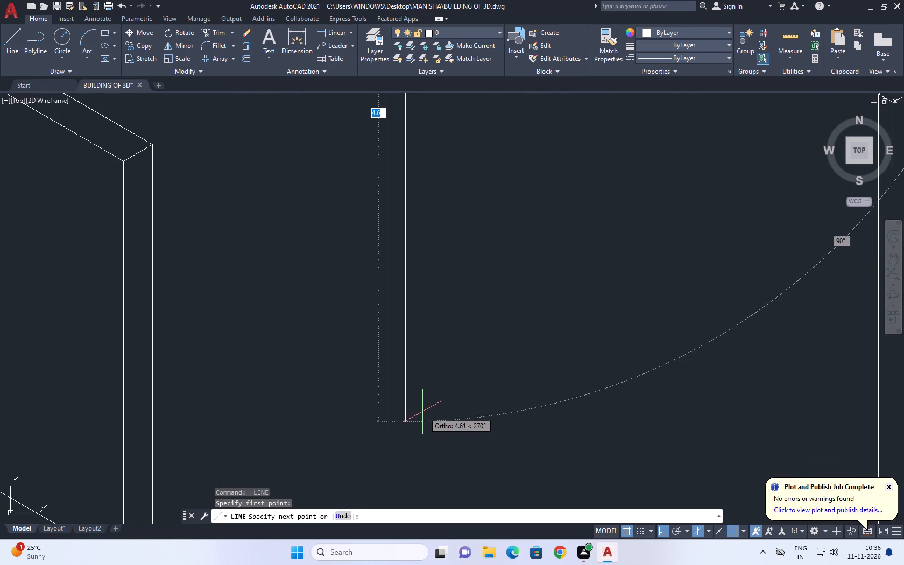
{"action": "left_click_drag", "start_coordinate": [422, 412], "coordinate": [422, 424]}
{"action": "key", "text": "space"}
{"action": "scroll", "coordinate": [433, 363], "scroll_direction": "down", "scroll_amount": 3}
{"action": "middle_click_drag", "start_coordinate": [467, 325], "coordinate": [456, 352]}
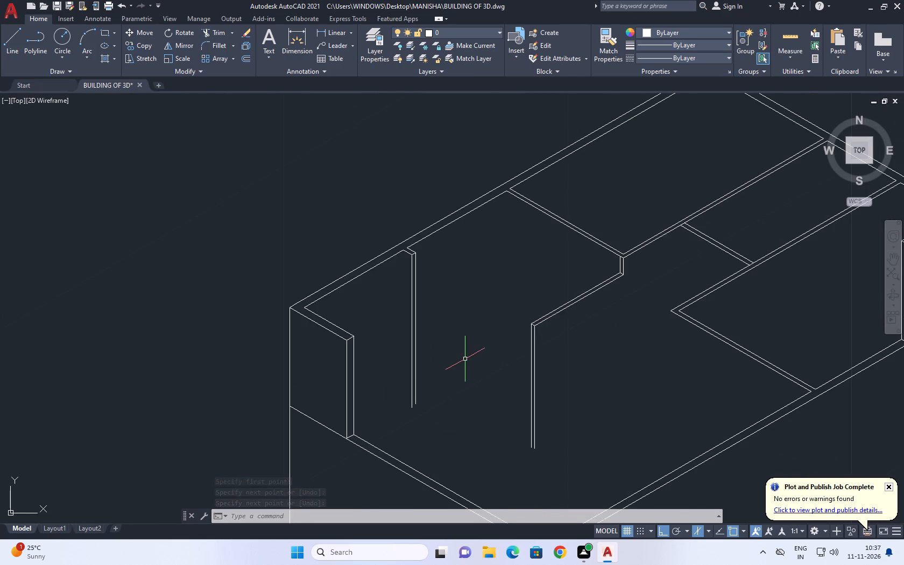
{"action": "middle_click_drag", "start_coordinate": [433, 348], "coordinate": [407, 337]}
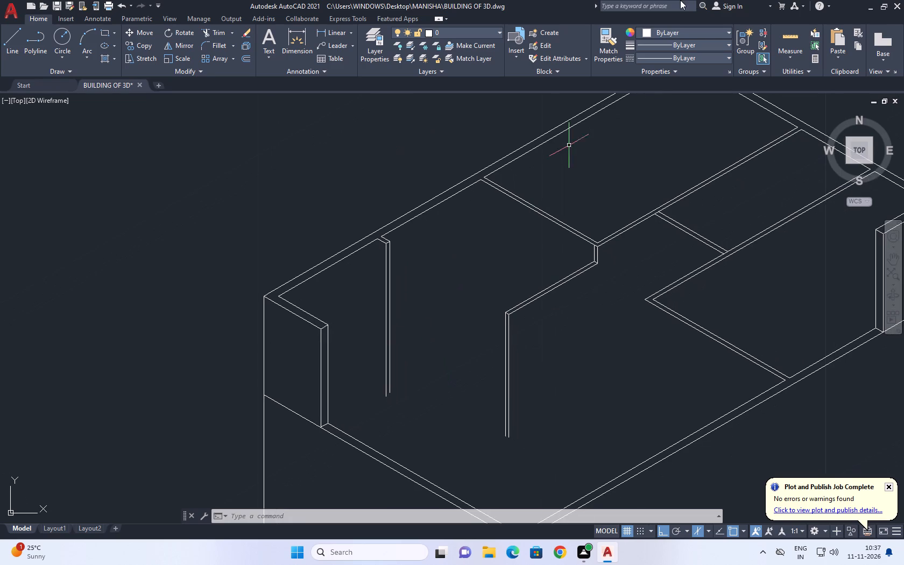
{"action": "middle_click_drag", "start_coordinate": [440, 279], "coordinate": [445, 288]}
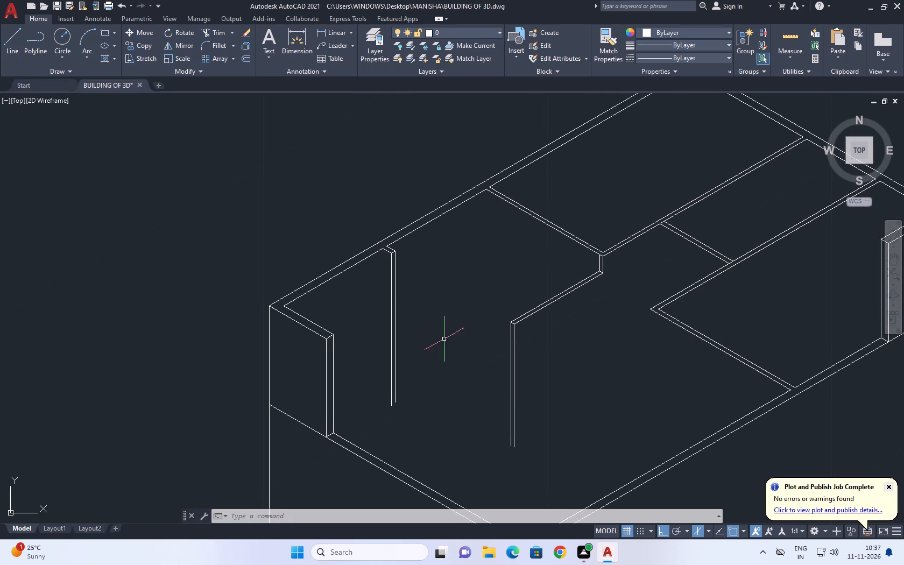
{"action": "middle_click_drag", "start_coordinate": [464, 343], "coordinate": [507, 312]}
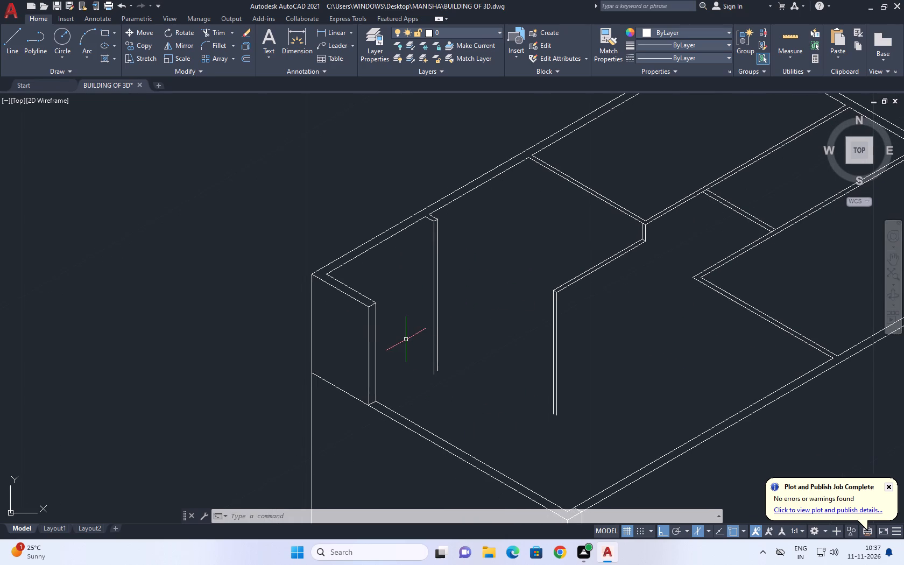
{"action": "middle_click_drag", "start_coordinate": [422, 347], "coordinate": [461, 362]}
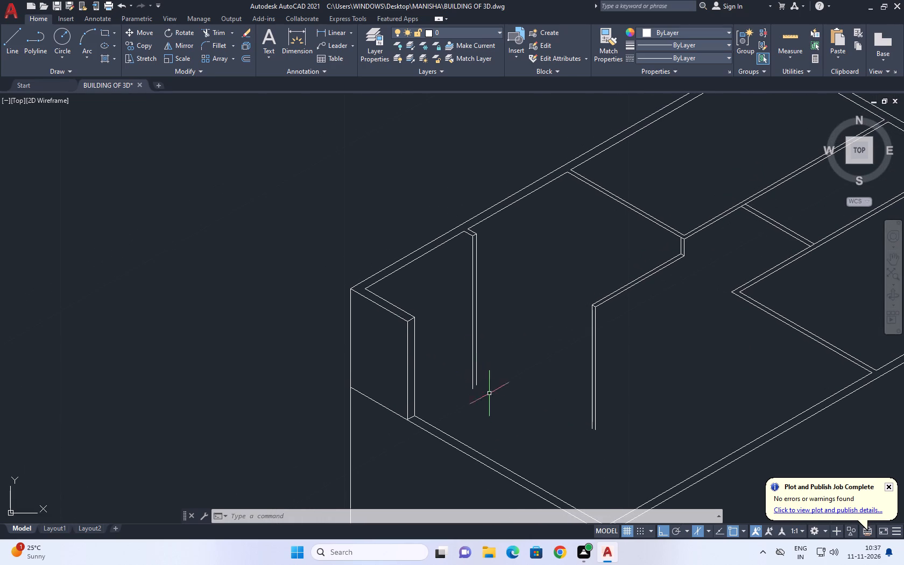
Measure the length of the stub's first vertical line with an aligned dimension, without placing the dimension.
{"action": "left_click", "coordinate": [329, 31]}
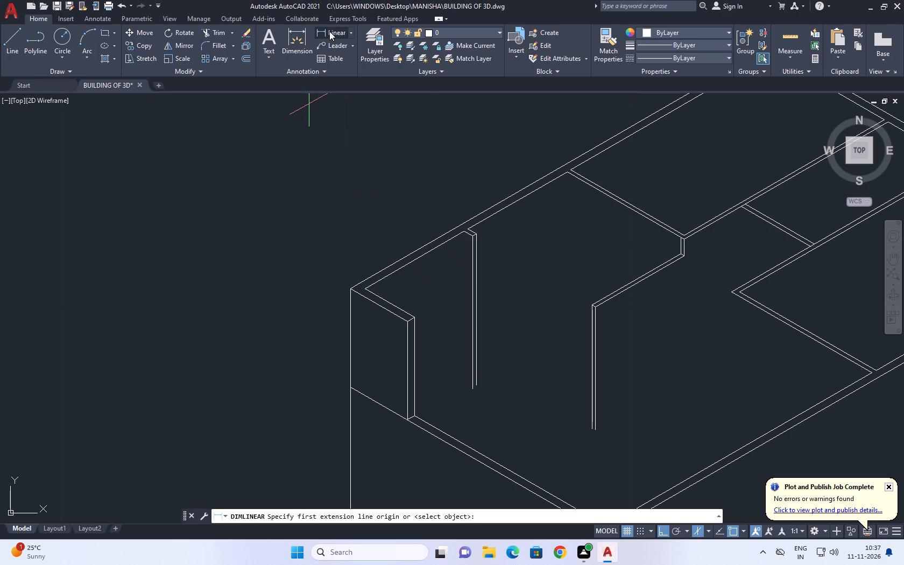
{"action": "left_click", "coordinate": [352, 33]}
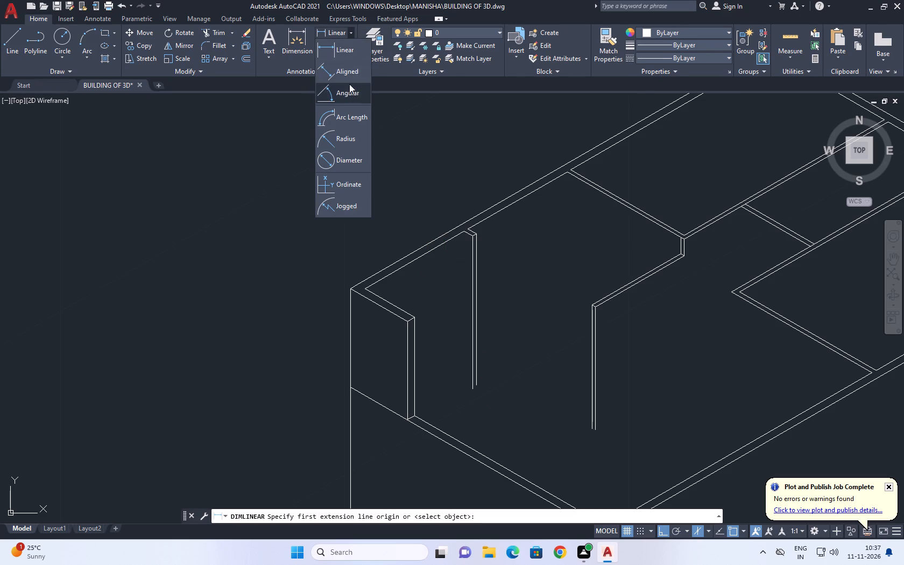
{"action": "left_click", "coordinate": [348, 68]}
{"action": "scroll", "coordinate": [471, 243], "scroll_direction": "up", "scroll_amount": 3}
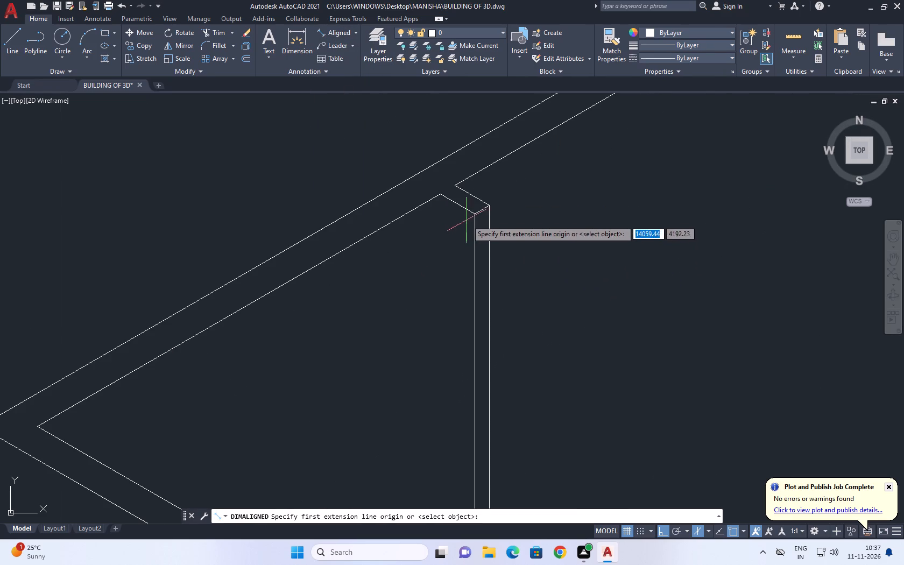
{"action": "left_click", "coordinate": [472, 215]}
{"action": "scroll", "coordinate": [474, 216], "scroll_direction": "down", "scroll_amount": 3}
{"action": "scroll", "coordinate": [455, 384], "scroll_direction": "up", "scroll_amount": 2}
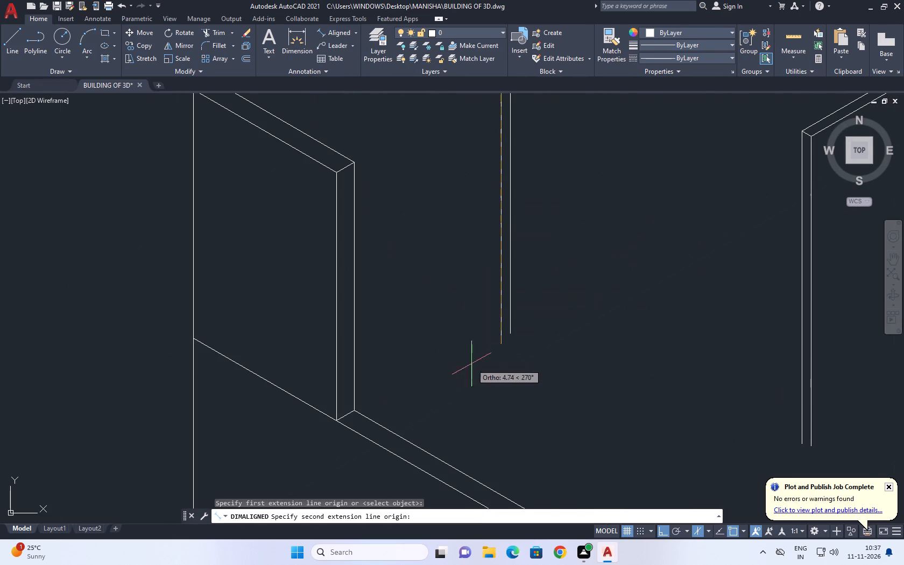
{"action": "left_click", "coordinate": [503, 342]}
{"action": "scroll", "coordinate": [502, 343], "scroll_direction": "down", "scroll_amount": 4}
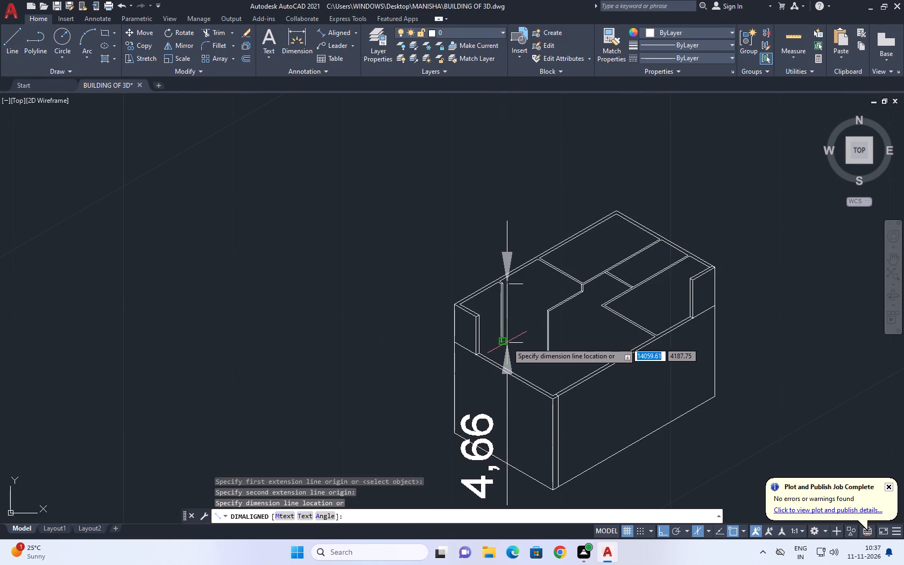
{"action": "right_click", "coordinate": [507, 342]}
{"action": "left_click", "coordinate": [559, 362]}
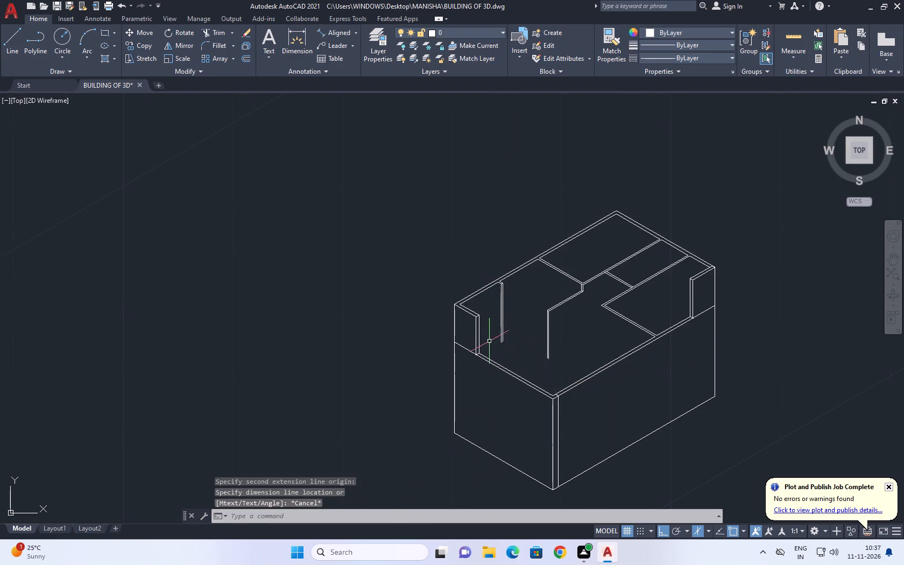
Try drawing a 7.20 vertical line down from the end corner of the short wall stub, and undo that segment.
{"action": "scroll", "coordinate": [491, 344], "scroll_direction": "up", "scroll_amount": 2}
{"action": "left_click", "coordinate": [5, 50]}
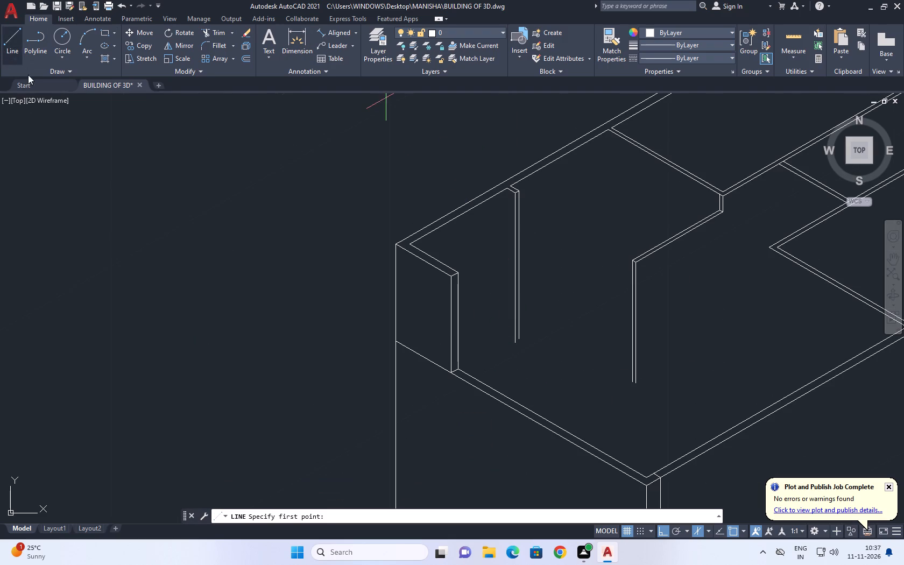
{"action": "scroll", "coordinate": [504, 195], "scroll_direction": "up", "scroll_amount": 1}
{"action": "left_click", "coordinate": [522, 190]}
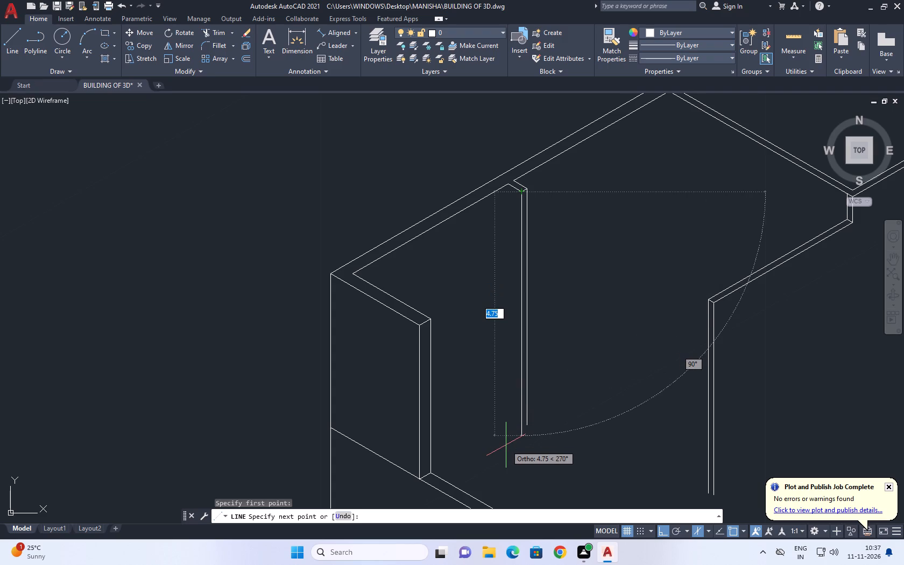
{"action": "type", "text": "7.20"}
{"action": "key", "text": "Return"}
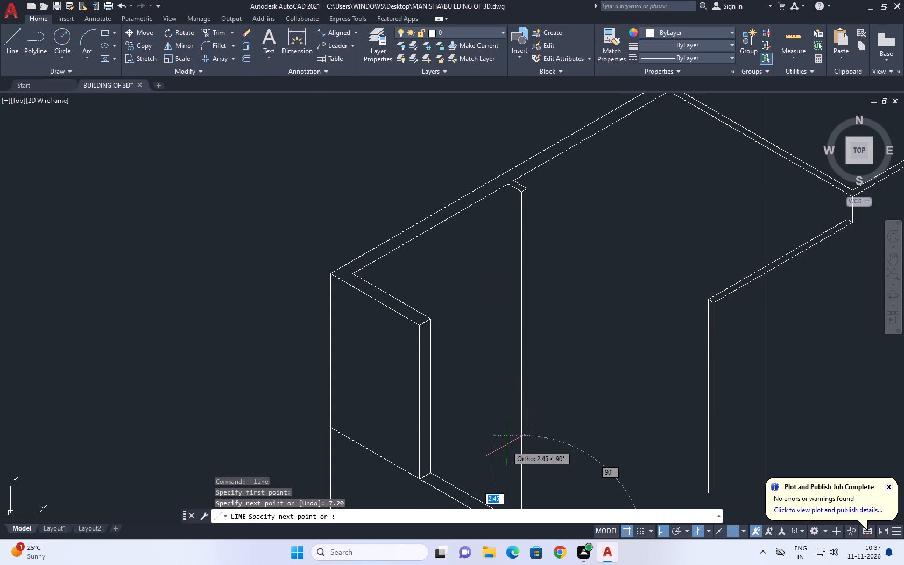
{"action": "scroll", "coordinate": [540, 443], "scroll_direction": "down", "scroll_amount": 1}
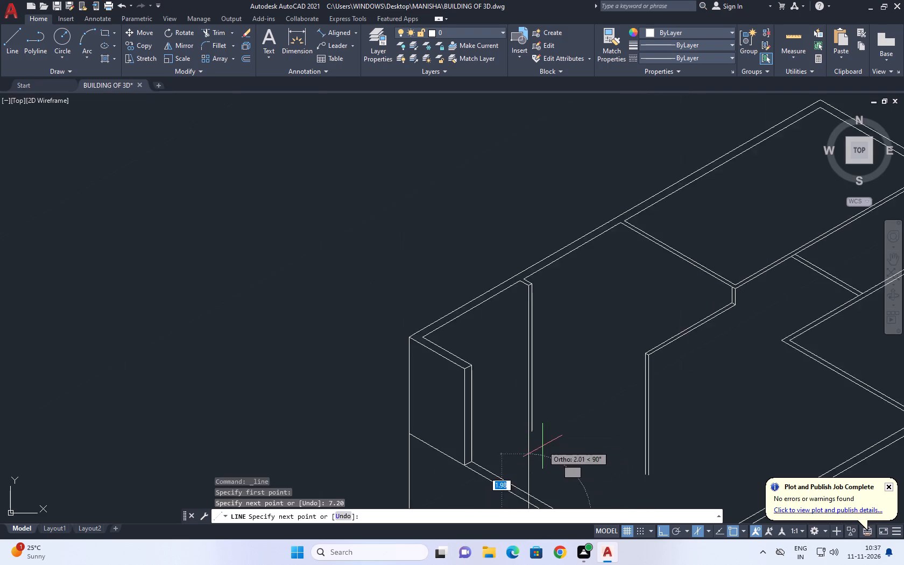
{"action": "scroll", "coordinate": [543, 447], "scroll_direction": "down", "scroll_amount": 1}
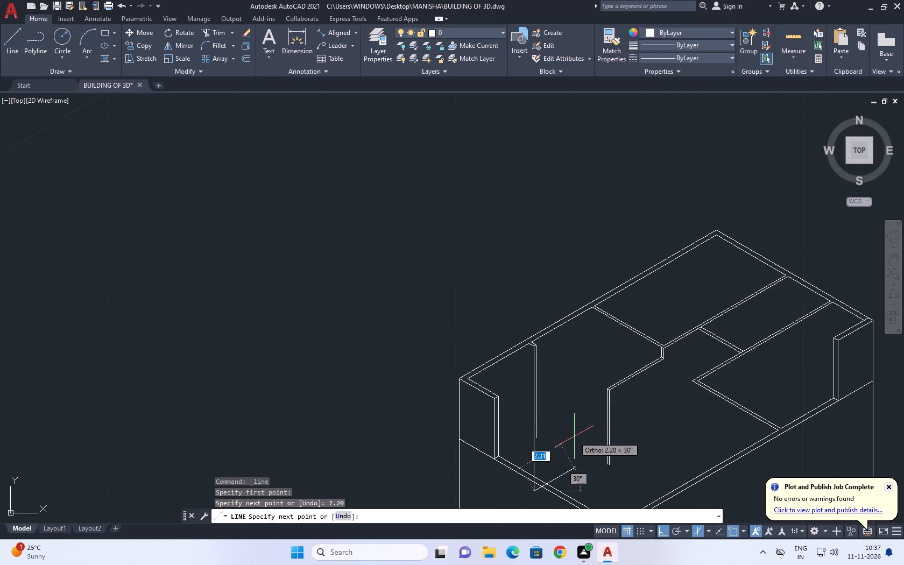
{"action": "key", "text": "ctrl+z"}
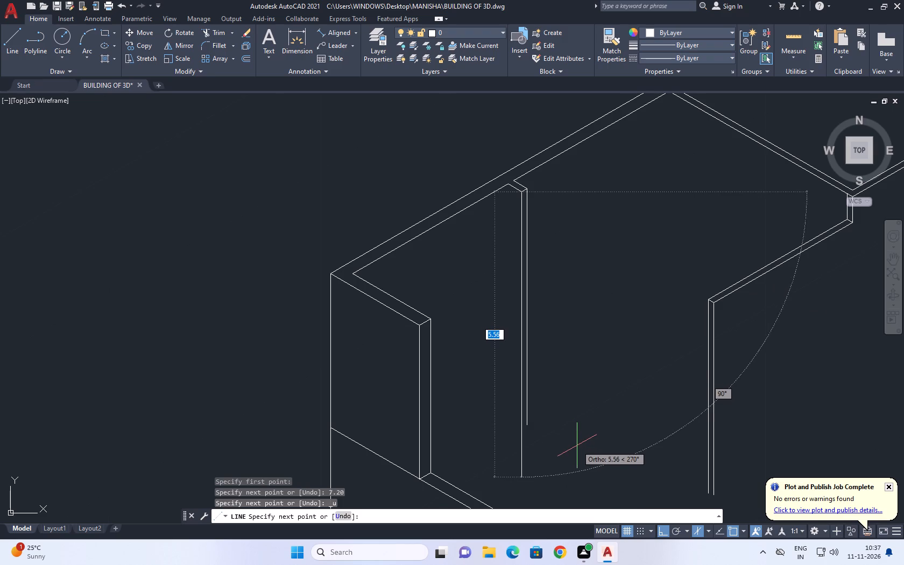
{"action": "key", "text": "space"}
Examine the building's front corner and vertical wall lines, and read the written notes on floor heights and room sizes.
{"action": "middle_click_drag", "start_coordinate": [590, 389], "coordinate": [576, 411]}
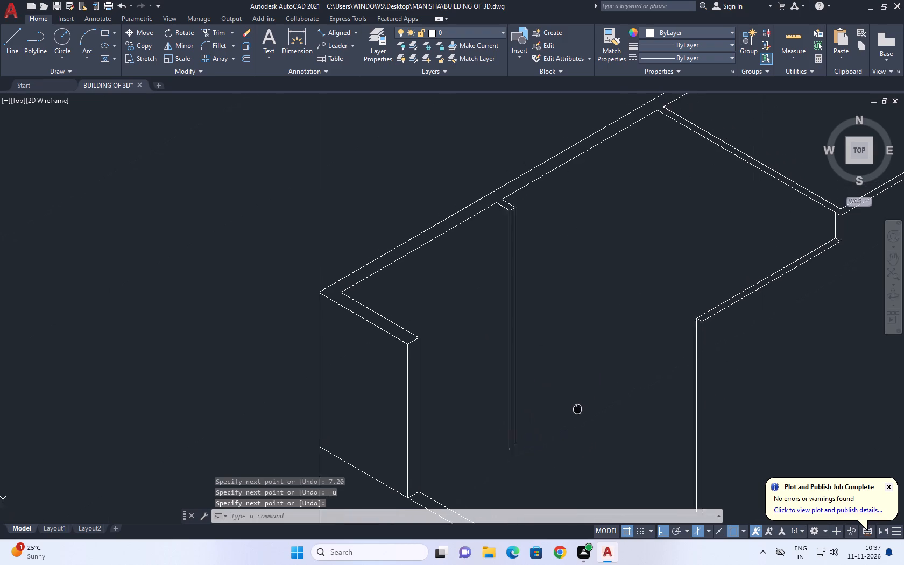
{"action": "middle_click_drag", "start_coordinate": [576, 411], "coordinate": [566, 424]}
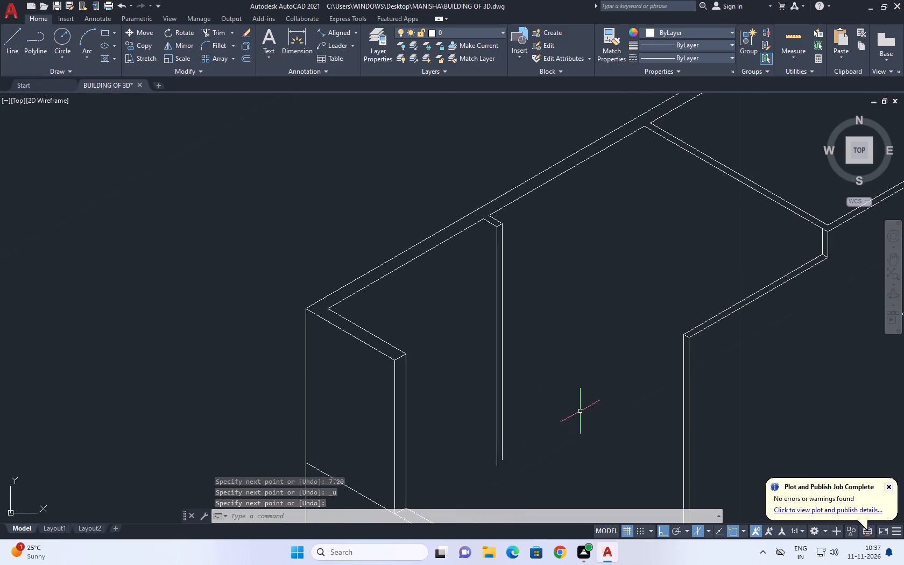
{"action": "scroll", "coordinate": [518, 319], "scroll_direction": "down", "scroll_amount": 3}
{"action": "scroll", "coordinate": [566, 425], "scroll_direction": "up", "scroll_amount": 1}
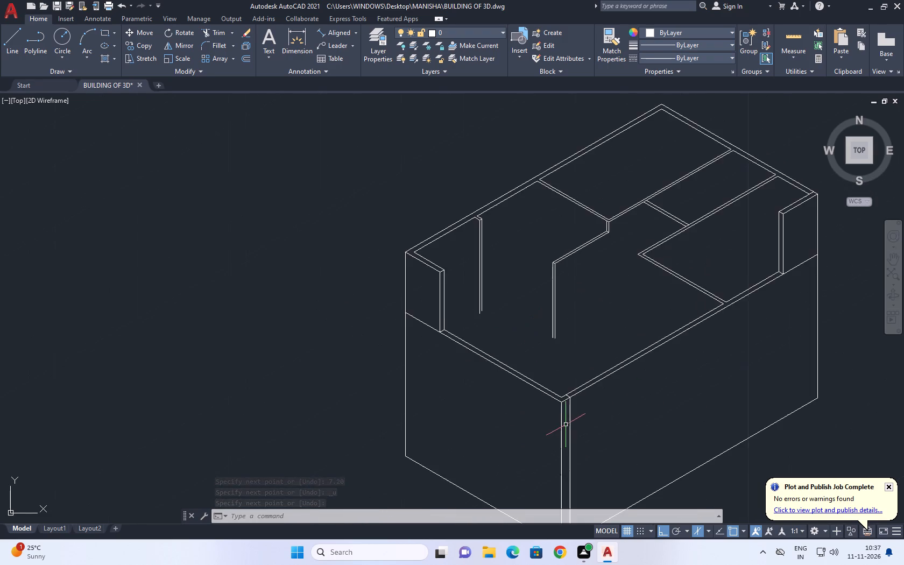
{"action": "scroll", "coordinate": [569, 405], "scroll_direction": "up", "scroll_amount": 3}
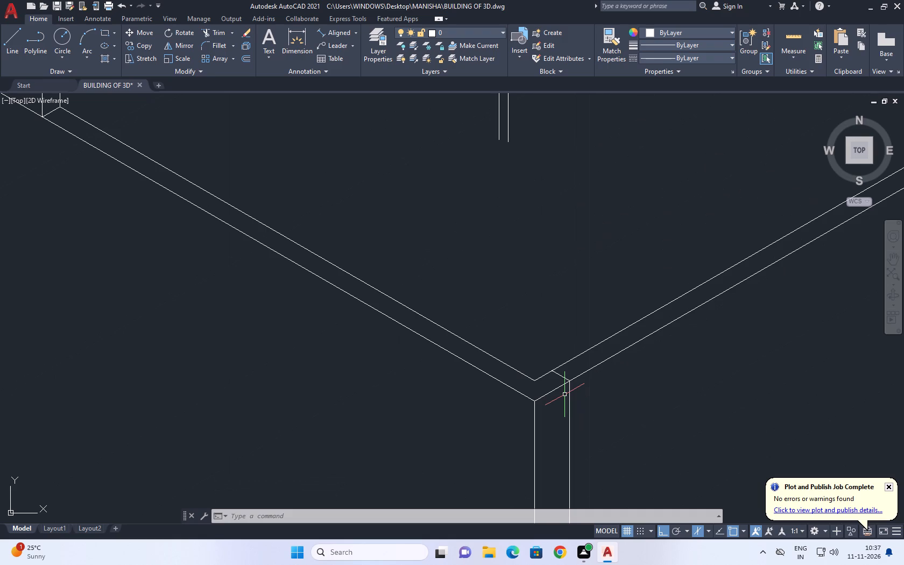
{"action": "scroll", "coordinate": [549, 387], "scroll_direction": "down", "scroll_amount": 3}
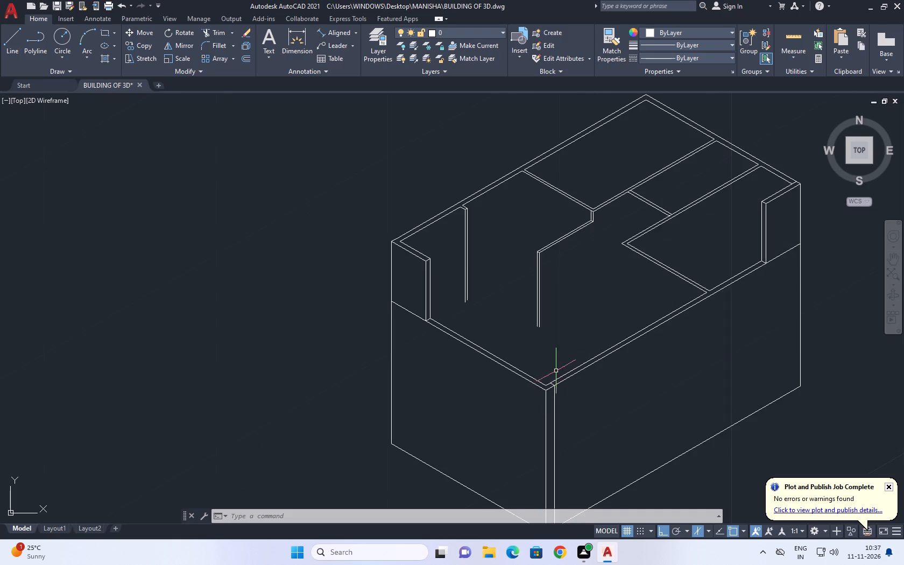
{"action": "middle_click_drag", "start_coordinate": [576, 373], "coordinate": [632, 412]}
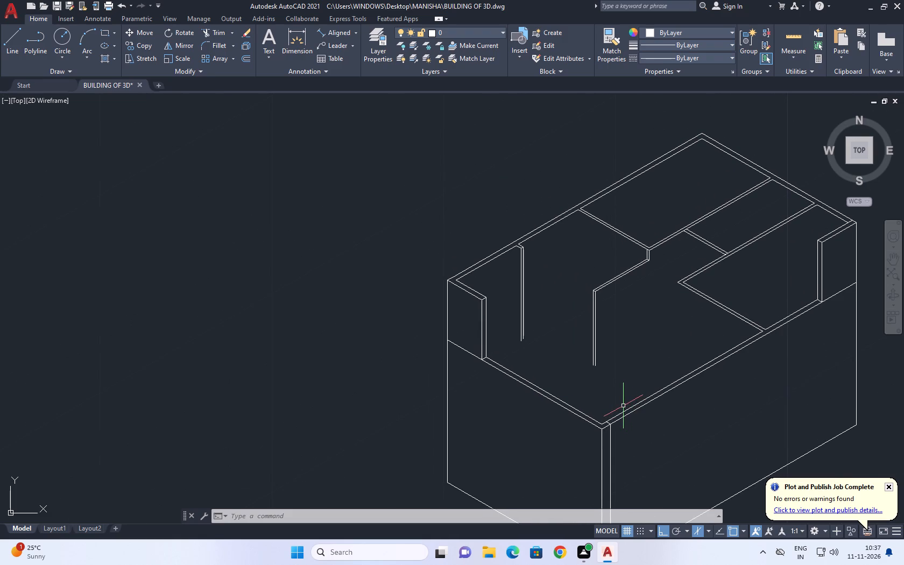
{"action": "scroll", "coordinate": [499, 389], "scroll_direction": "down", "scroll_amount": 5}
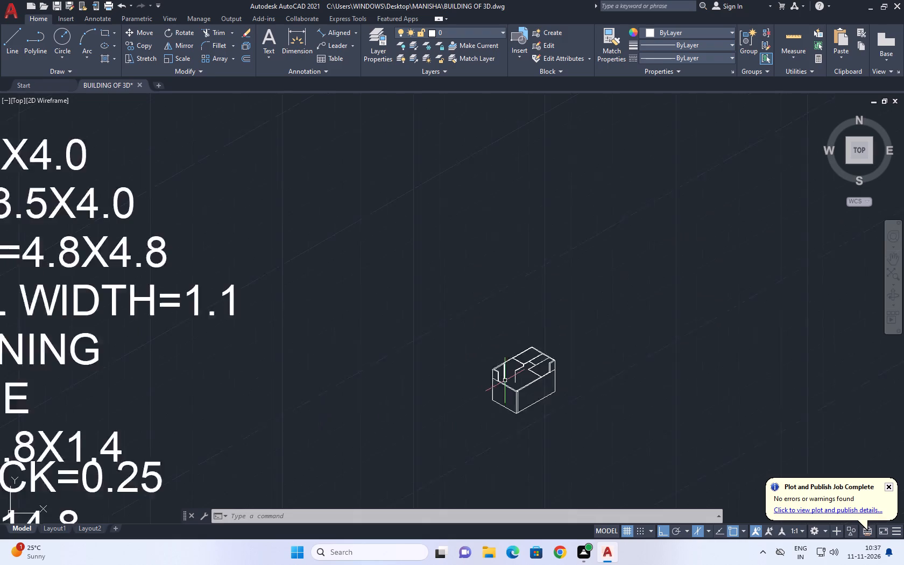
{"action": "middle_click_drag", "start_coordinate": [323, 409], "coordinate": [372, 413]}
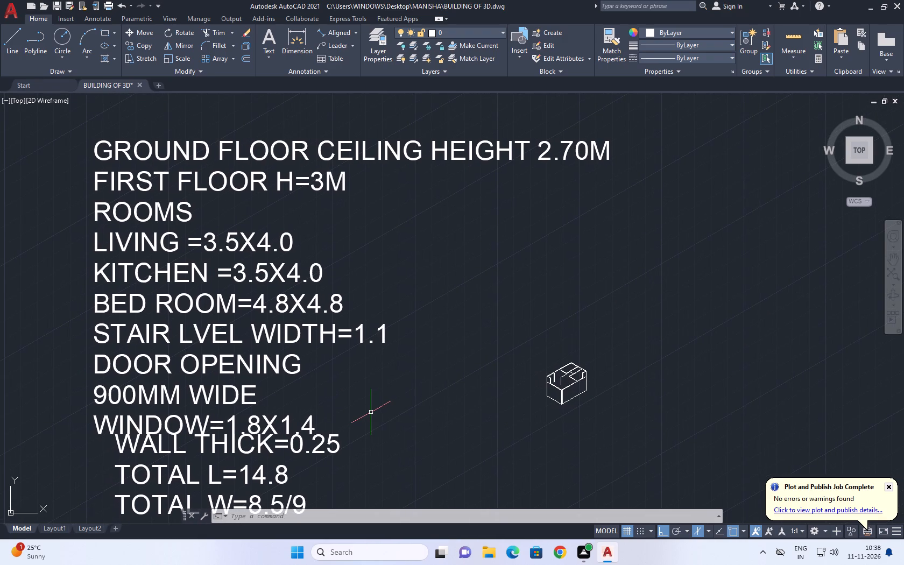
Copy the long front wall's inner line, between the front corner and the partition, 3 units into the room along the left isoplane at 150°.
{"action": "scroll", "coordinate": [590, 386], "scroll_direction": "up", "scroll_amount": 1}
{"action": "scroll", "coordinate": [539, 408], "scroll_direction": "up", "scroll_amount": 1}
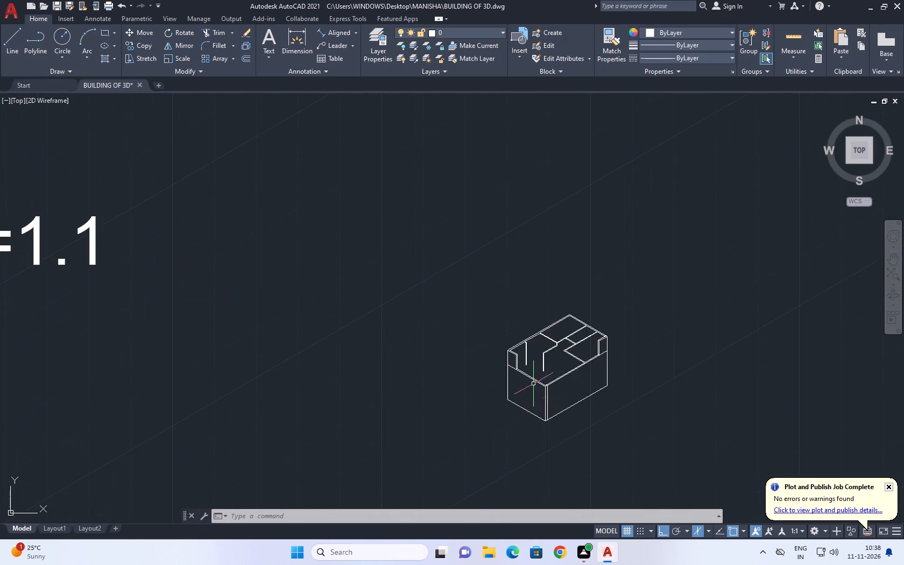
{"action": "scroll", "coordinate": [533, 382], "scroll_direction": "up", "scroll_amount": 3}
{"action": "scroll", "coordinate": [601, 376], "scroll_direction": "up", "scroll_amount": 1}
{"action": "left_click", "coordinate": [607, 402]}
{"action": "left_click", "coordinate": [601, 394]}
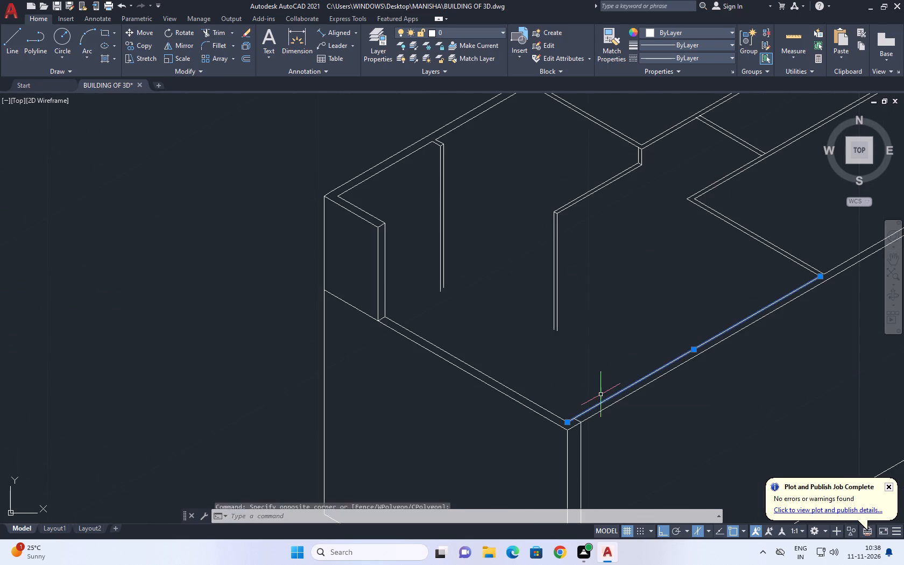
{"action": "middle_click_drag", "start_coordinate": [528, 372], "coordinate": [541, 446]}
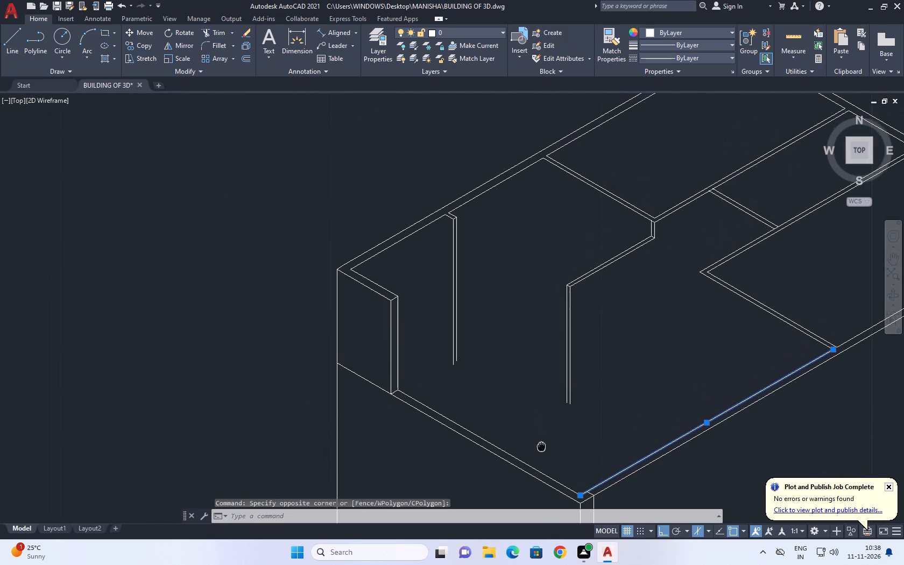
{"action": "middle_click_drag", "start_coordinate": [541, 446], "coordinate": [541, 452]}
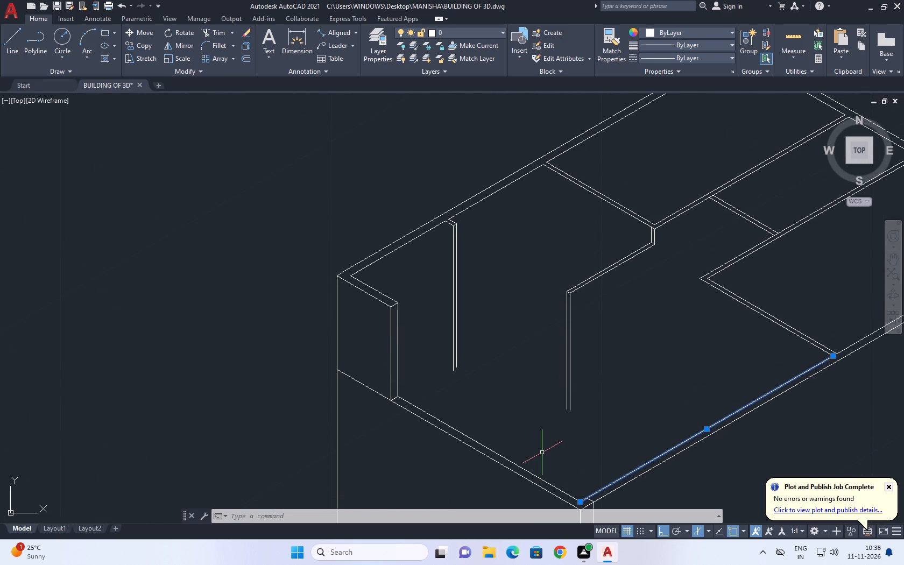
{"action": "key", "text": "c"}
{"action": "type", "text": "O"}
{"action": "key", "text": "space"}
{"action": "left_click_drag", "start_coordinate": [547, 447], "coordinate": [525, 430]}
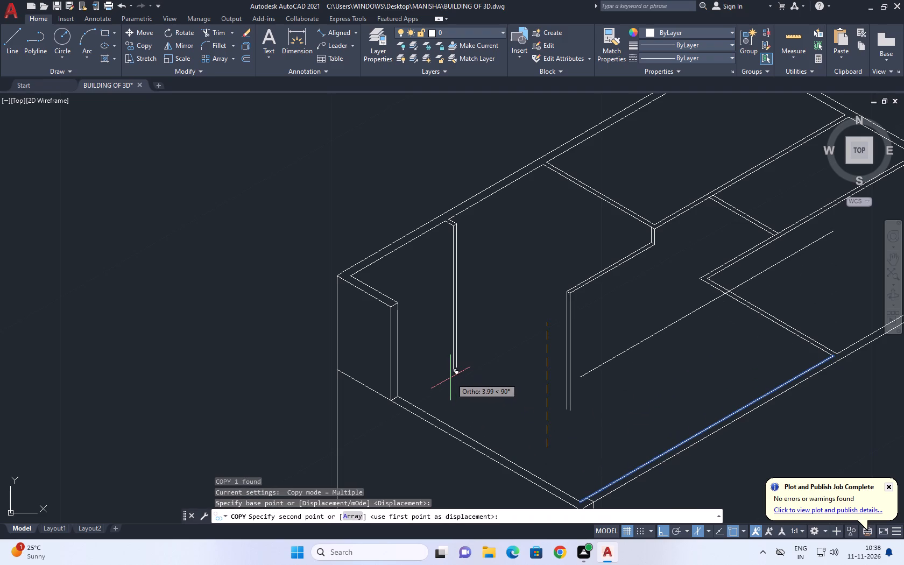
{"action": "key", "text": "F5"}
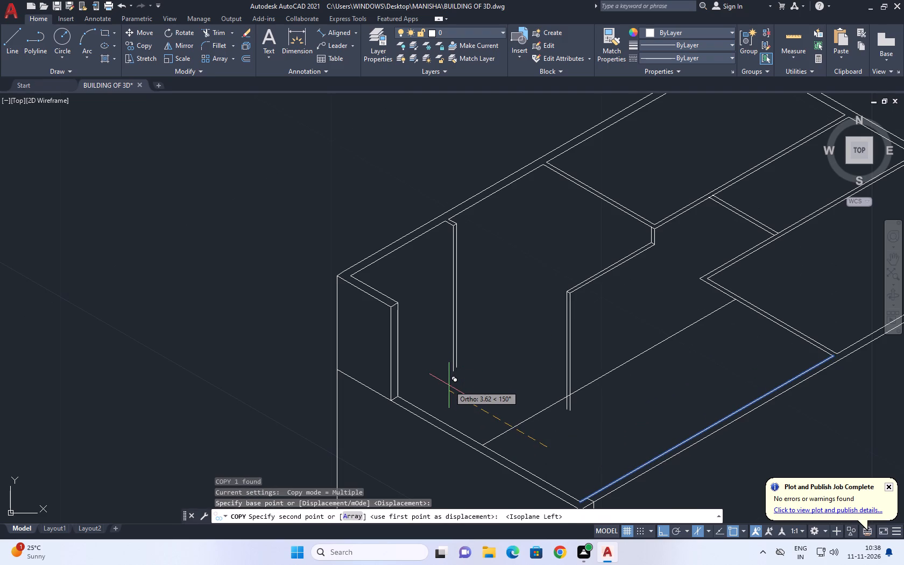
{"action": "scroll", "coordinate": [448, 385], "scroll_direction": "down", "scroll_amount": 6}
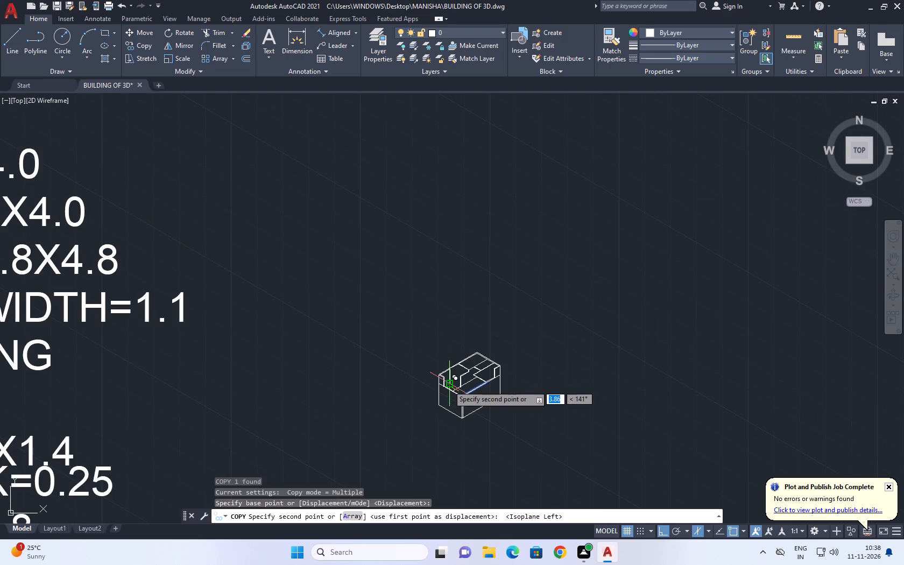
{"action": "scroll", "coordinate": [448, 385], "scroll_direction": "down", "scroll_amount": 3}
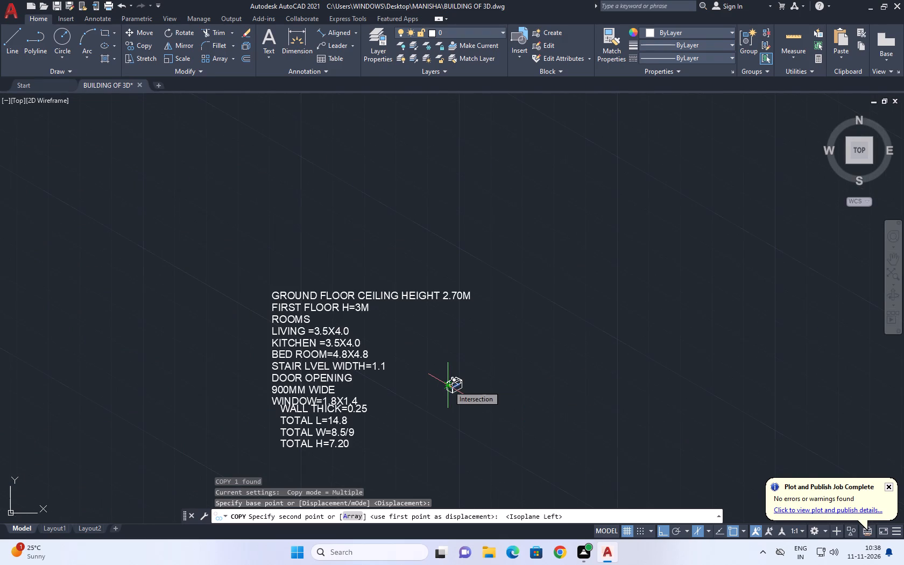
{"action": "scroll", "coordinate": [448, 385], "scroll_direction": "up", "scroll_amount": 10}
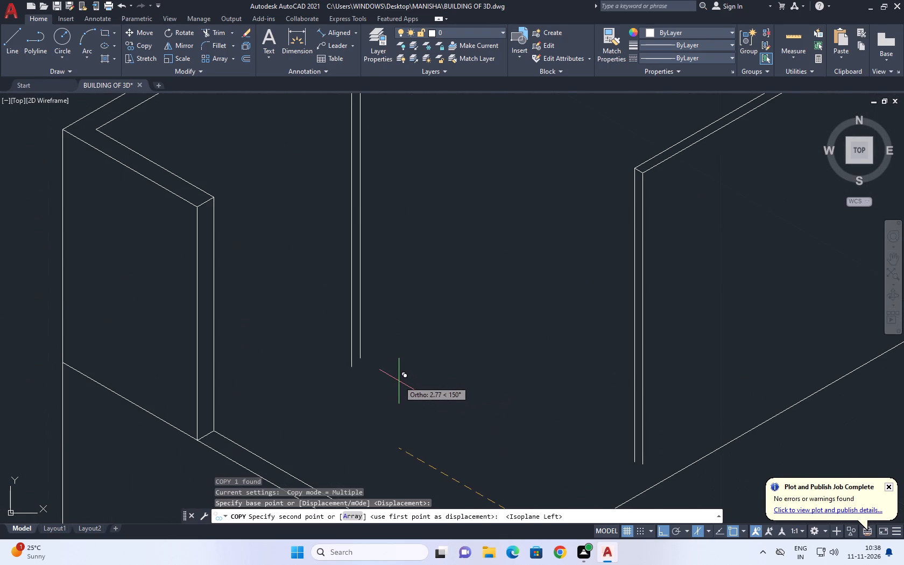
{"action": "scroll", "coordinate": [399, 381], "scroll_direction": "down", "scroll_amount": 3}
{"action": "key", "text": "3"}
{"action": "key", "text": "Return"}
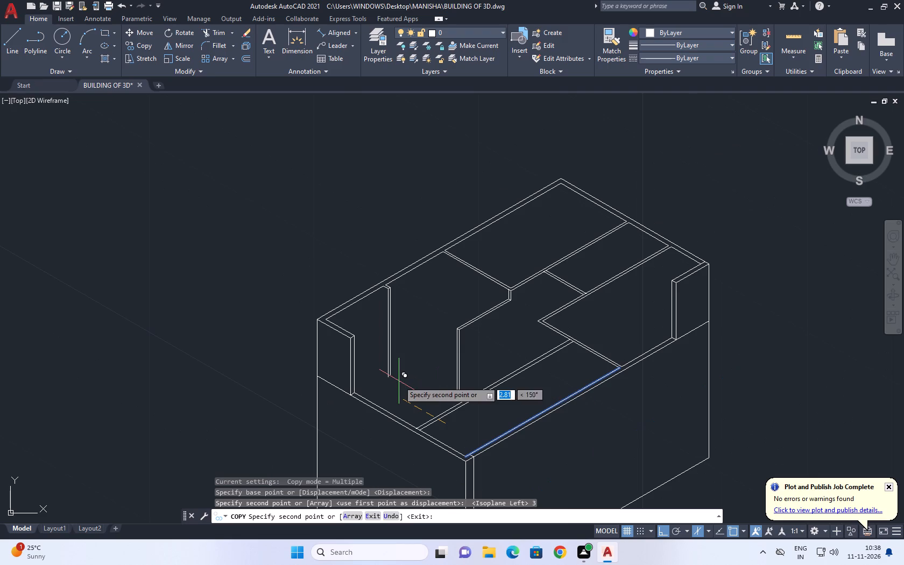
Copy the new interior partition line about 0.125 farther into the room at 150° as its second face, undoing a first 0.25 copy.
{"action": "key", "text": "0"}
{"action": "scroll", "coordinate": [431, 432], "scroll_direction": "up", "scroll_amount": 1}
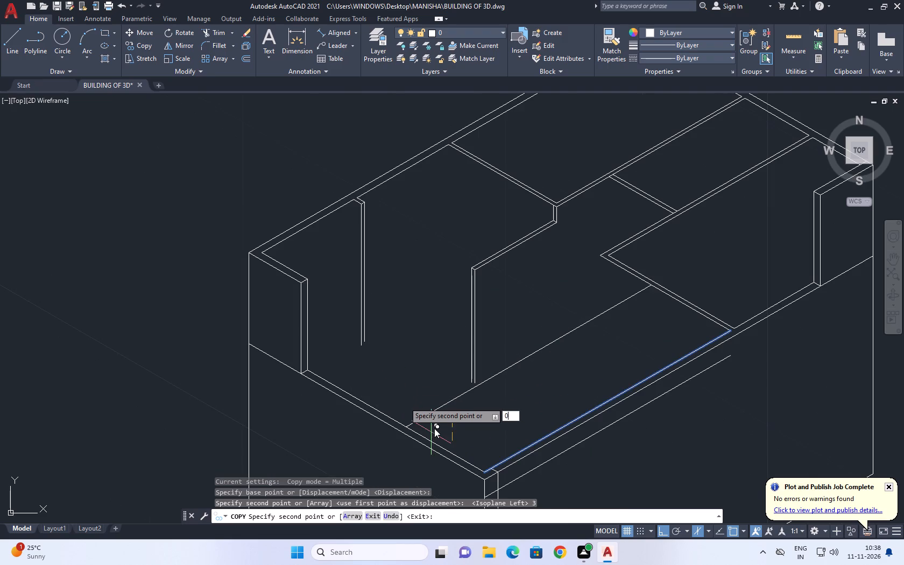
{"action": "key", "text": "Escape"}
{"action": "left_click", "coordinate": [433, 420]}
{"action": "left_click", "coordinate": [410, 406]}
{"action": "key", "text": "c"}
{"action": "type", "text": "O"}
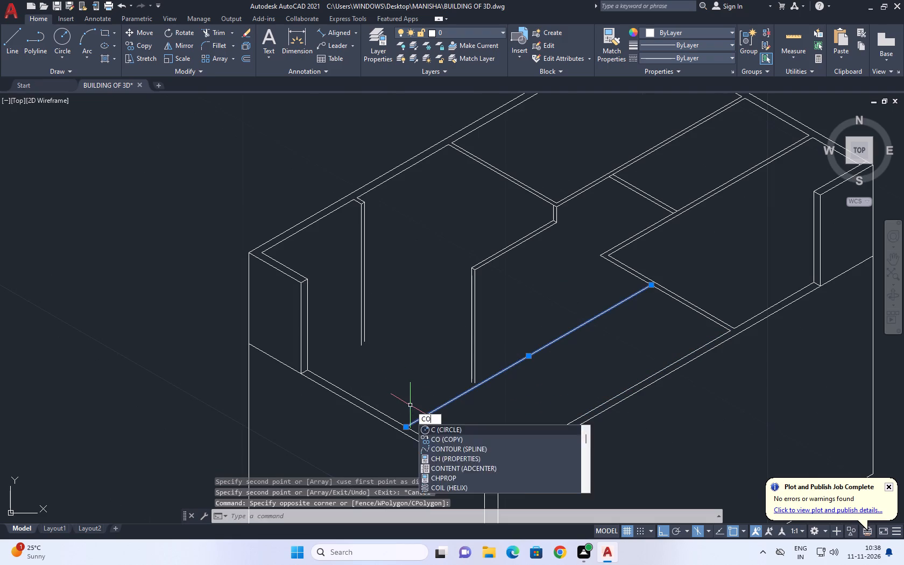
{"action": "key", "text": "space"}
{"action": "scroll", "coordinate": [416, 421], "scroll_direction": "up", "scroll_amount": 1}
{"action": "left_click", "coordinate": [429, 408]}
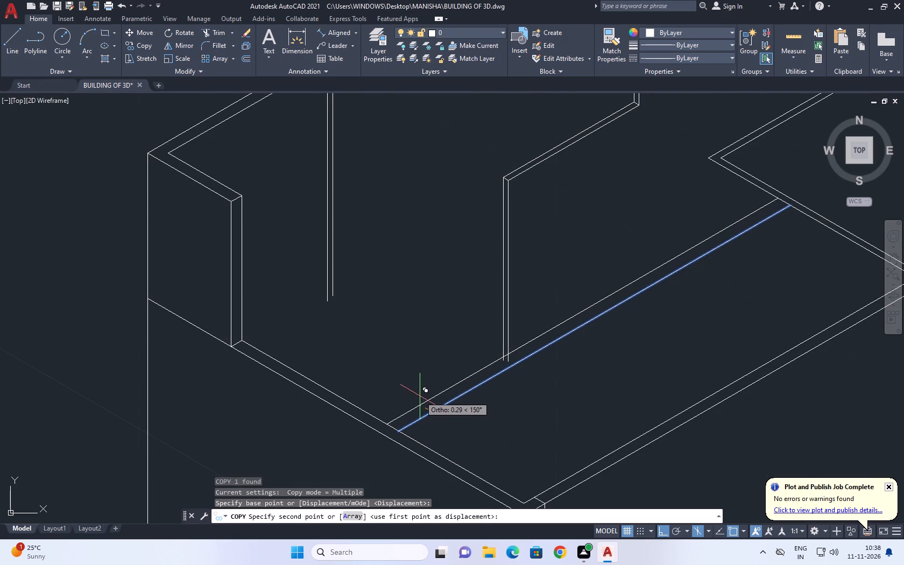
{"action": "type", "text": "0."}
{"action": "type", "text": "25"}
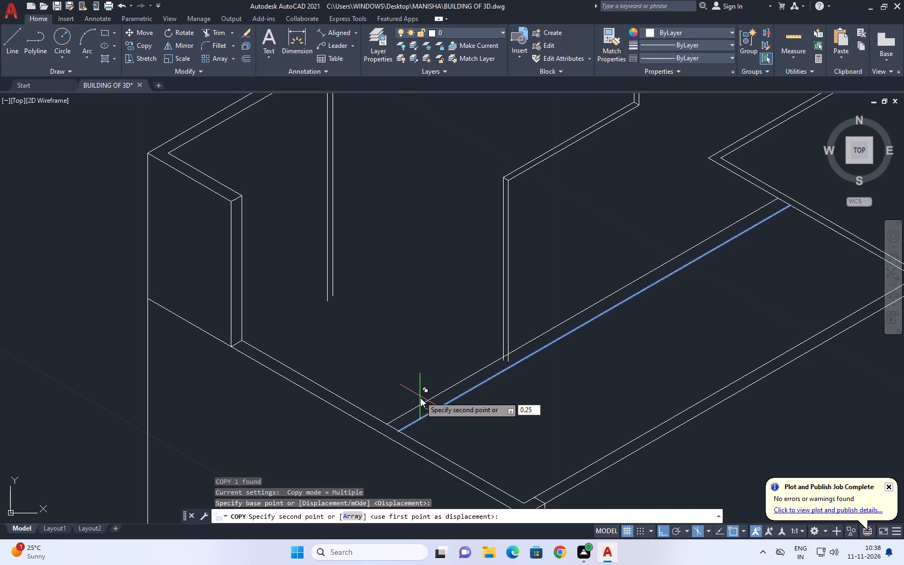
{"action": "key", "text": "Return"}
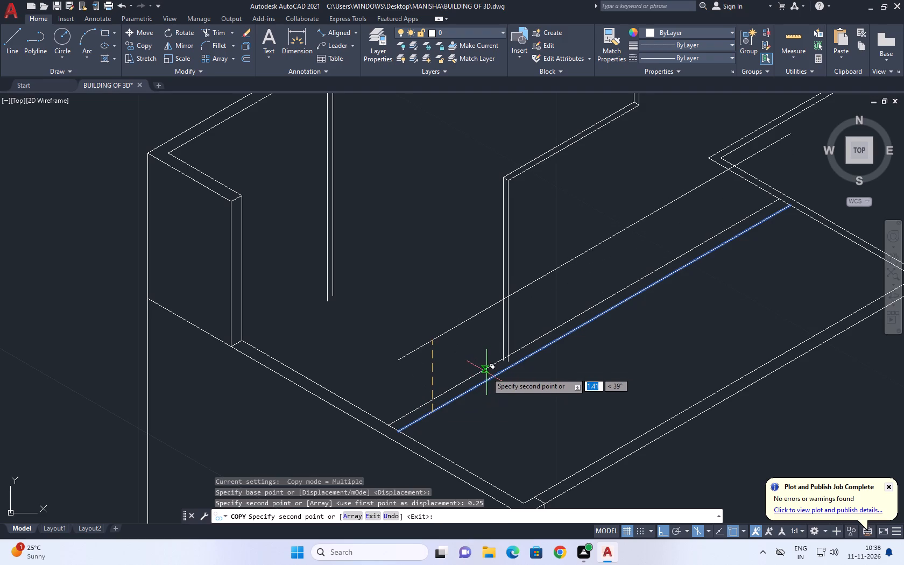
{"action": "key", "text": "ctrl+z"}
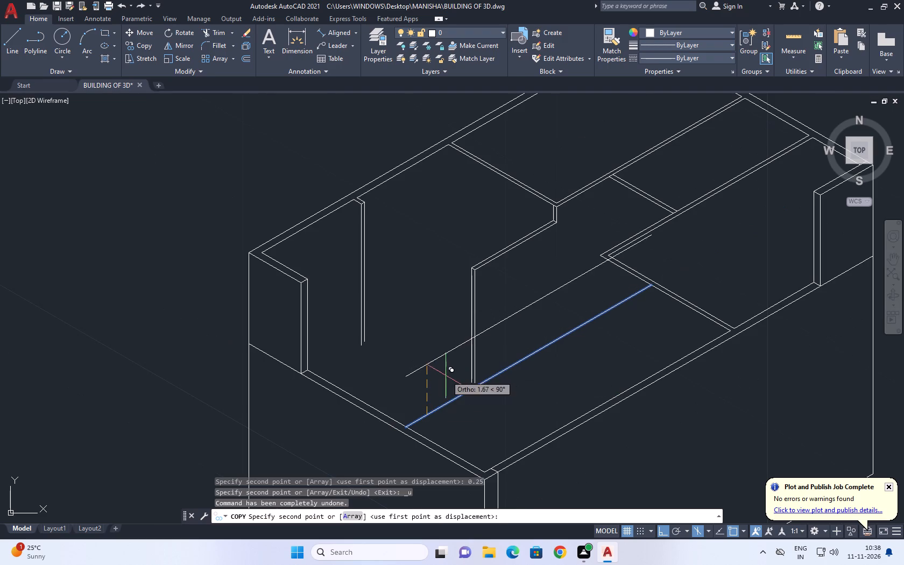
{"action": "scroll", "coordinate": [404, 397], "scroll_direction": "up", "scroll_amount": 2}
{"action": "type", "text": "0."}
{"action": "type", "text": "125"}
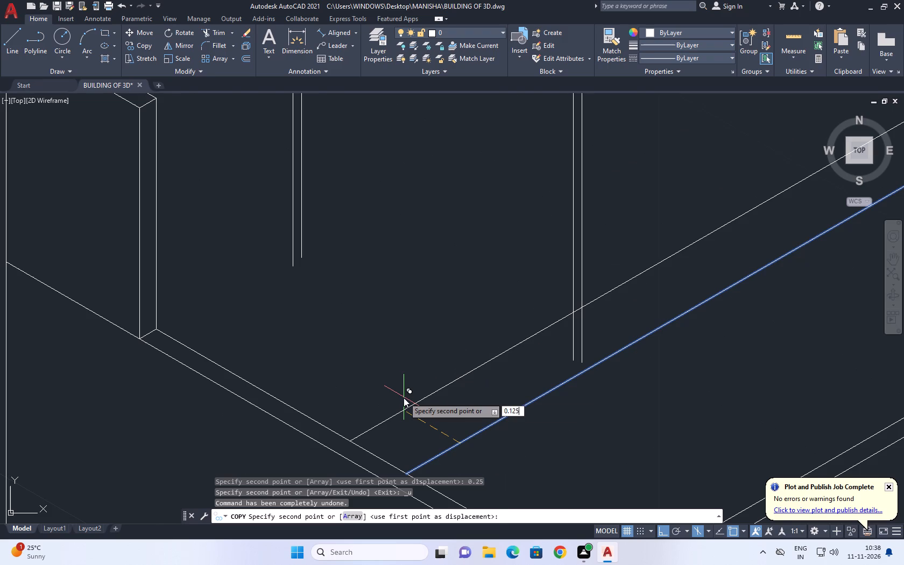
{"action": "key", "text": "3"}
{"action": "key", "text": "Return"}
{"action": "scroll", "coordinate": [502, 381], "scroll_direction": "down", "scroll_amount": 2}
{"action": "key", "text": "Escape"}
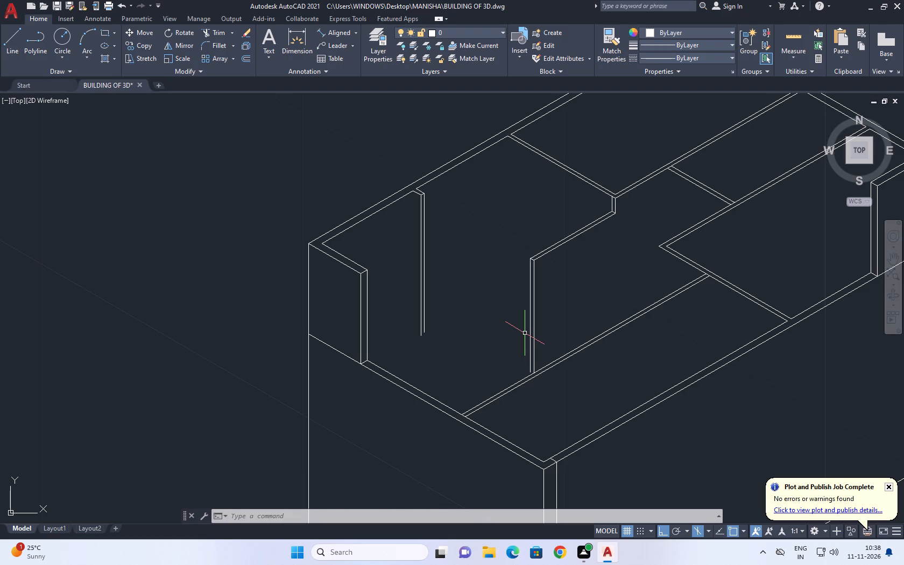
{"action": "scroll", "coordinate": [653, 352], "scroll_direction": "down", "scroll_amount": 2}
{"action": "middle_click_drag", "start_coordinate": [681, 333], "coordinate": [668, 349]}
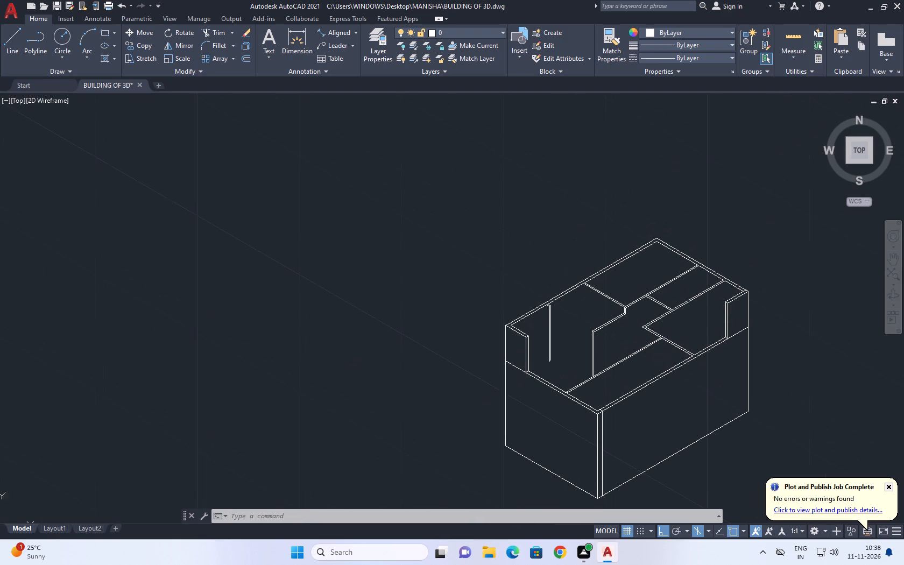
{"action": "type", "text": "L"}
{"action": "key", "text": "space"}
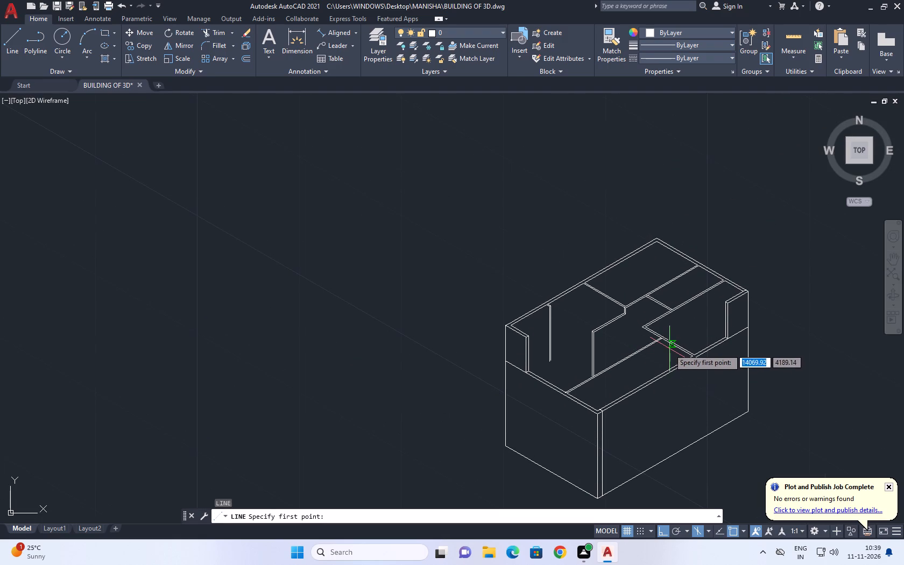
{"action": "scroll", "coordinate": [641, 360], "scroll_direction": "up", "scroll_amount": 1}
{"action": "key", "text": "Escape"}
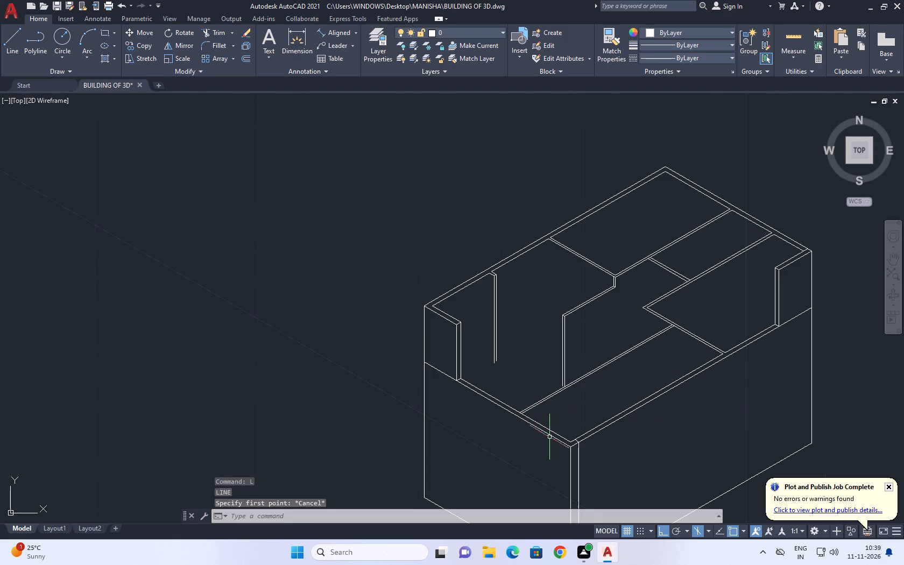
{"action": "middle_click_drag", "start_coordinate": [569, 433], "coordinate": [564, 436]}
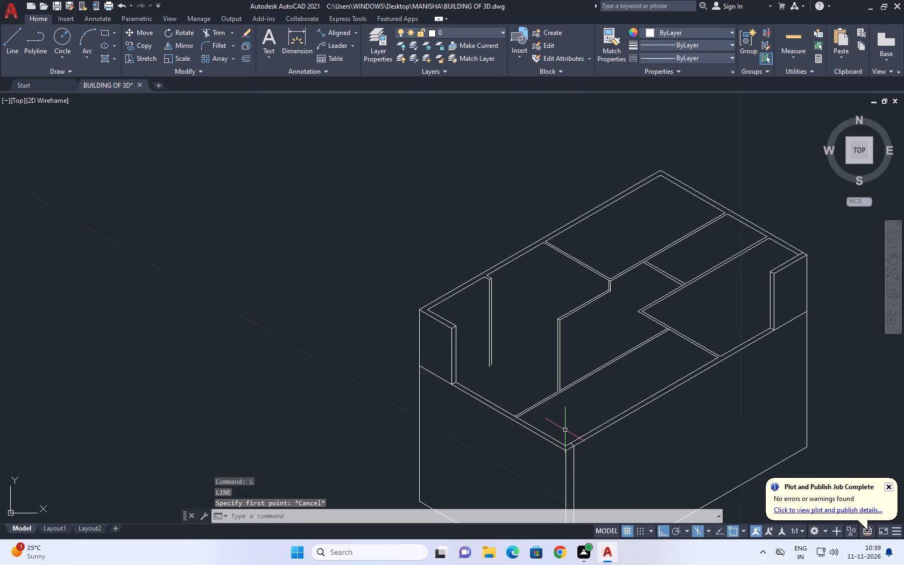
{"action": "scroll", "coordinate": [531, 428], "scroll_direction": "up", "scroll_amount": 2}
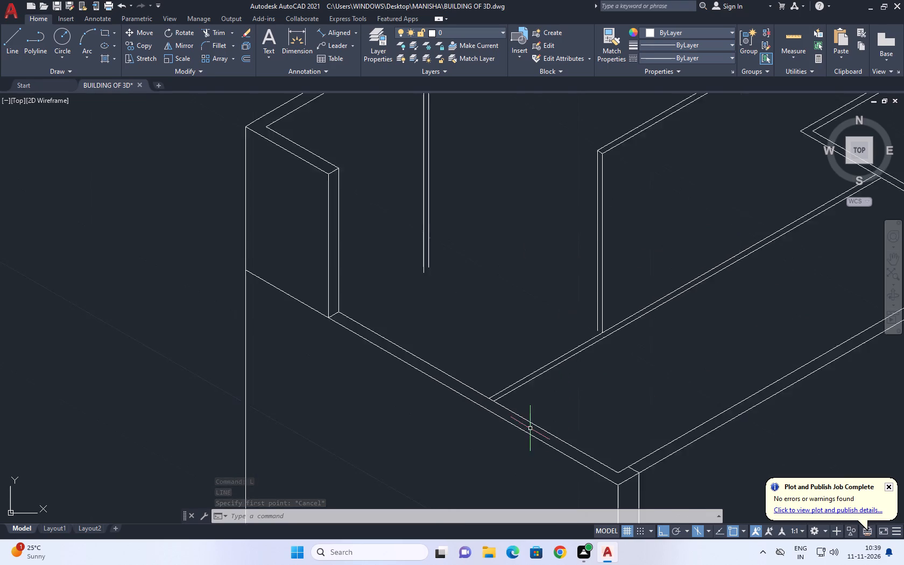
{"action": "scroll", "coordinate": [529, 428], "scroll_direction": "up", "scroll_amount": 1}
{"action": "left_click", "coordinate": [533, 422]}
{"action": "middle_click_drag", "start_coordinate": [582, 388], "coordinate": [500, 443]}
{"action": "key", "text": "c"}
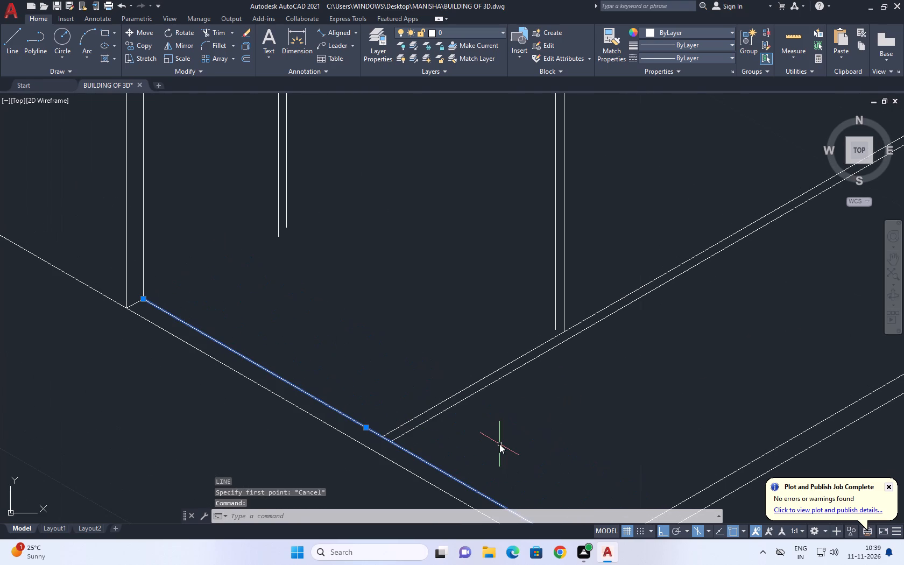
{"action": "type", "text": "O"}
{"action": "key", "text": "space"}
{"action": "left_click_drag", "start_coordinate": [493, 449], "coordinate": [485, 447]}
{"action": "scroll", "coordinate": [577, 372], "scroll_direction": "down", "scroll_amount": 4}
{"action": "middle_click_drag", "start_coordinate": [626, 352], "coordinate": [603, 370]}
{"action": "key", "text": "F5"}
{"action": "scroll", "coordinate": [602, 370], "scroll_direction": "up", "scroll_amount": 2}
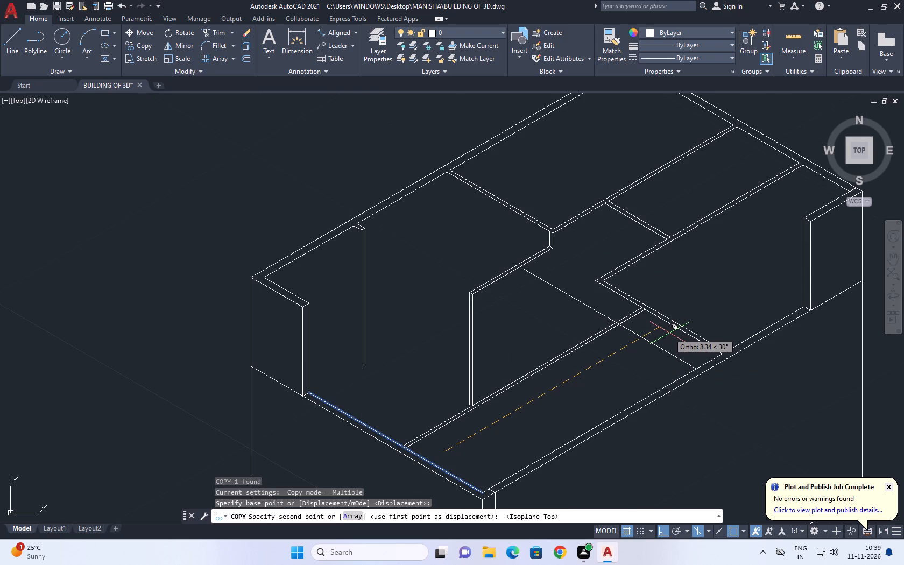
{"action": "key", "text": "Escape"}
Copy the outer vertical edge of the wall stub at the long front wall's far end 1.8 along the wall at 210°.
{"action": "scroll", "coordinate": [689, 335], "scroll_direction": "down", "scroll_amount": 2}
{"action": "middle_click_drag", "start_coordinate": [734, 338], "coordinate": [681, 369]}
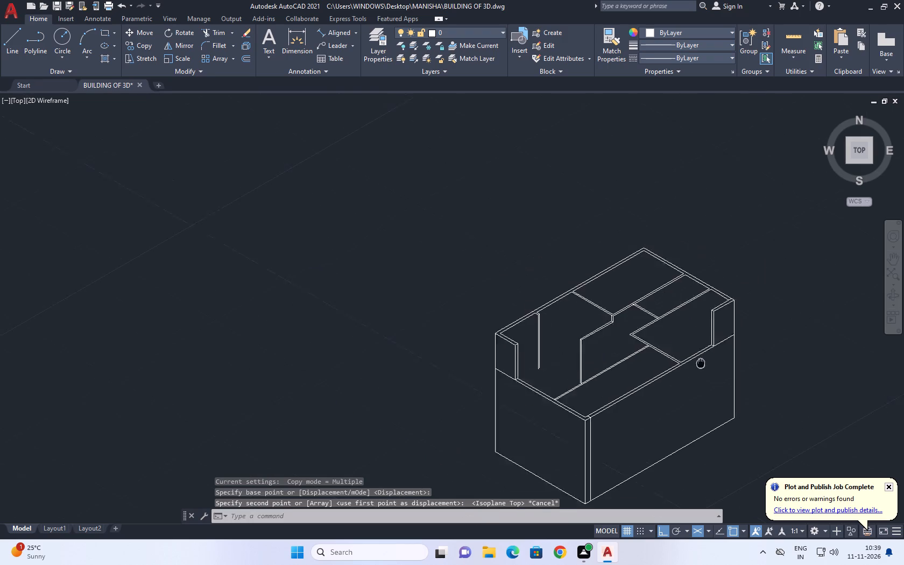
{"action": "middle_click_drag", "start_coordinate": [681, 369], "coordinate": [663, 373]}
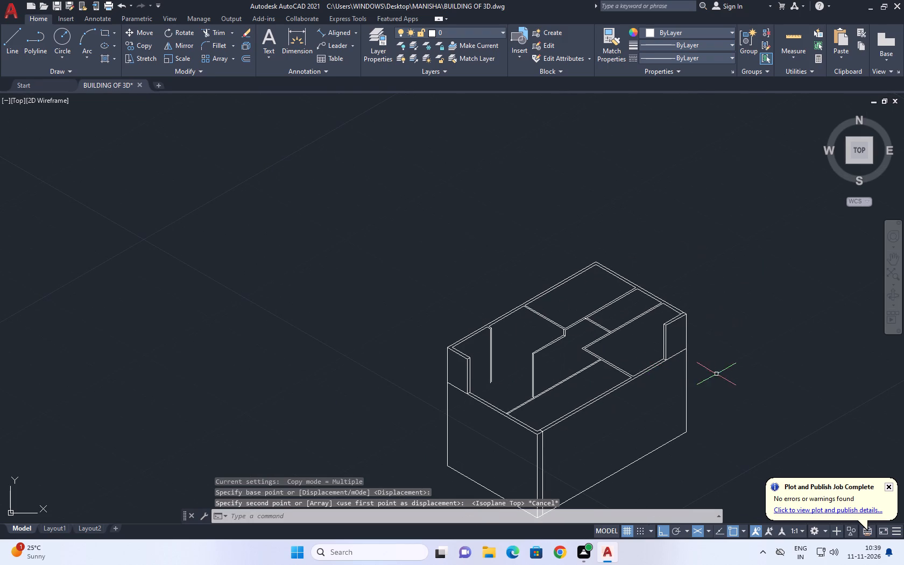
{"action": "middle_click_drag", "start_coordinate": [718, 381], "coordinate": [623, 444]}
{"action": "scroll", "coordinate": [674, 421], "scroll_direction": "up", "scroll_amount": 1}
{"action": "middle_click_drag", "start_coordinate": [564, 395], "coordinate": [583, 426]}
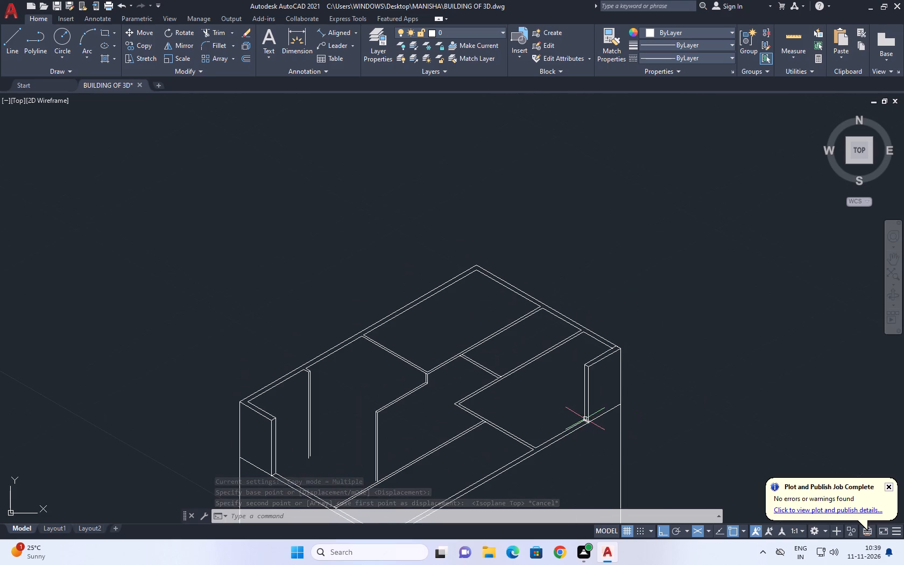
{"action": "scroll", "coordinate": [601, 400], "scroll_direction": "up", "scroll_amount": 2}
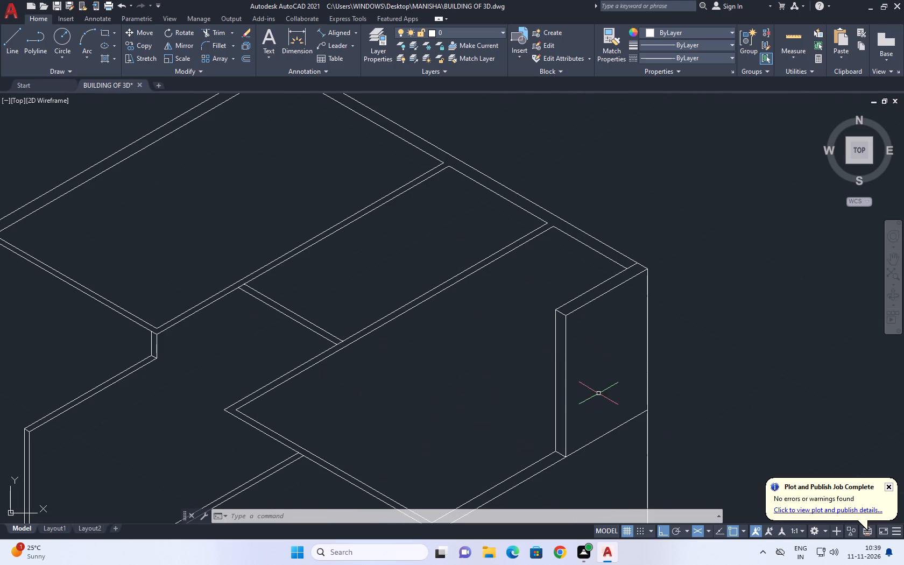
{"action": "left_click", "coordinate": [568, 373]}
{"action": "scroll", "coordinate": [561, 379], "scroll_direction": "down", "scroll_amount": 3}
{"action": "left_click", "coordinate": [561, 379]}
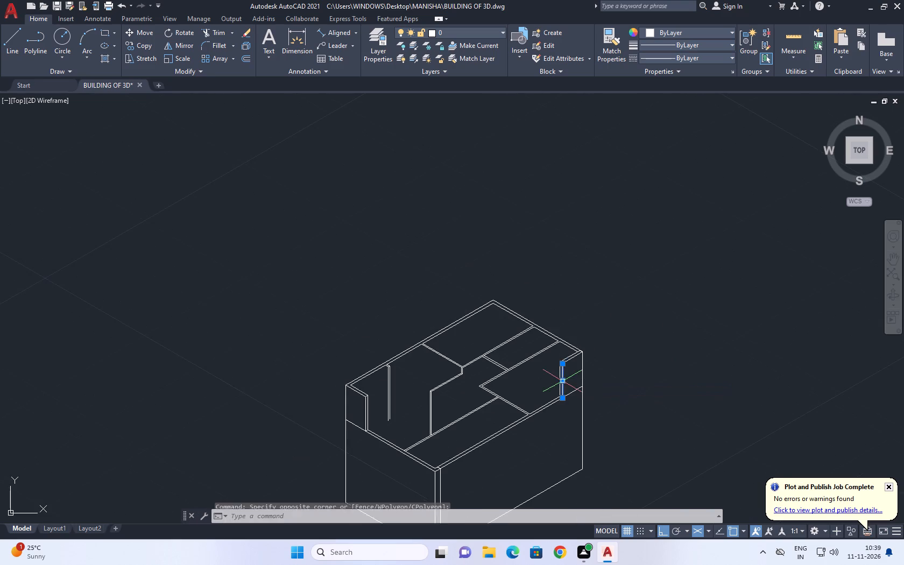
{"action": "scroll", "coordinate": [561, 379], "scroll_direction": "down", "scroll_amount": 3}
{"action": "scroll", "coordinate": [502, 386], "scroll_direction": "down", "scroll_amount": 2}
{"action": "middle_click_drag", "start_coordinate": [499, 403], "coordinate": [542, 390]}
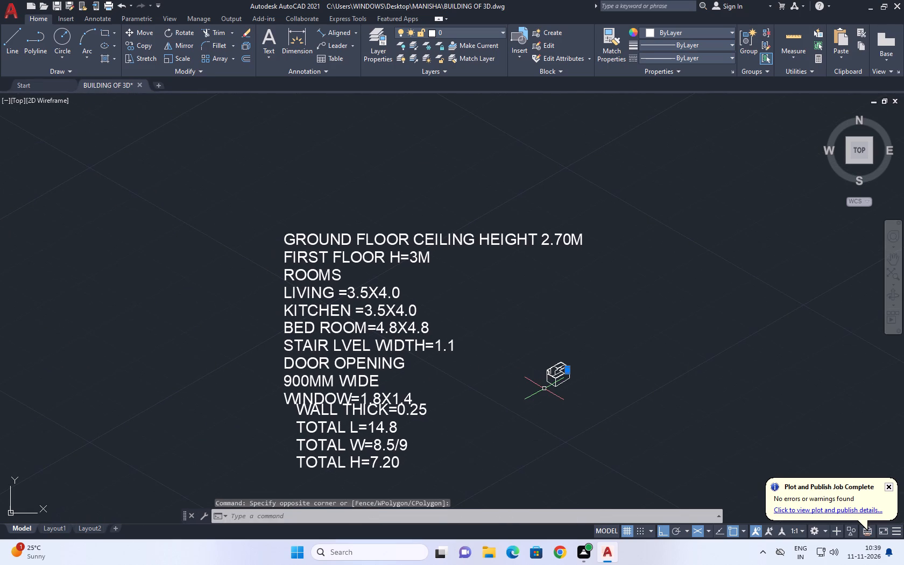
{"action": "key", "text": "c"}
{"action": "key", "text": "o"}
{"action": "key", "text": "space"}
{"action": "scroll", "coordinate": [563, 392], "scroll_direction": "up", "scroll_amount": 1}
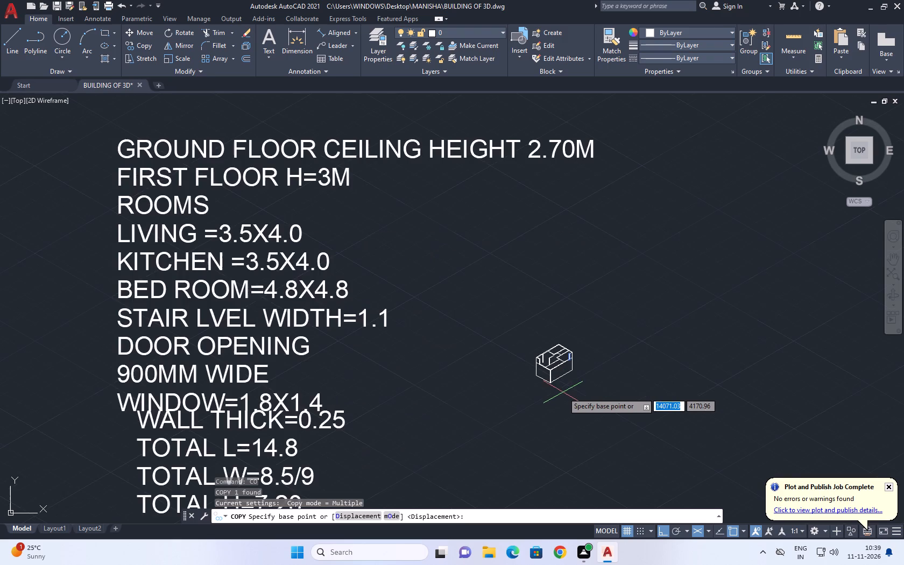
{"action": "scroll", "coordinate": [573, 373], "scroll_direction": "up", "scroll_amount": 6}
{"action": "left_click", "coordinate": [525, 277]}
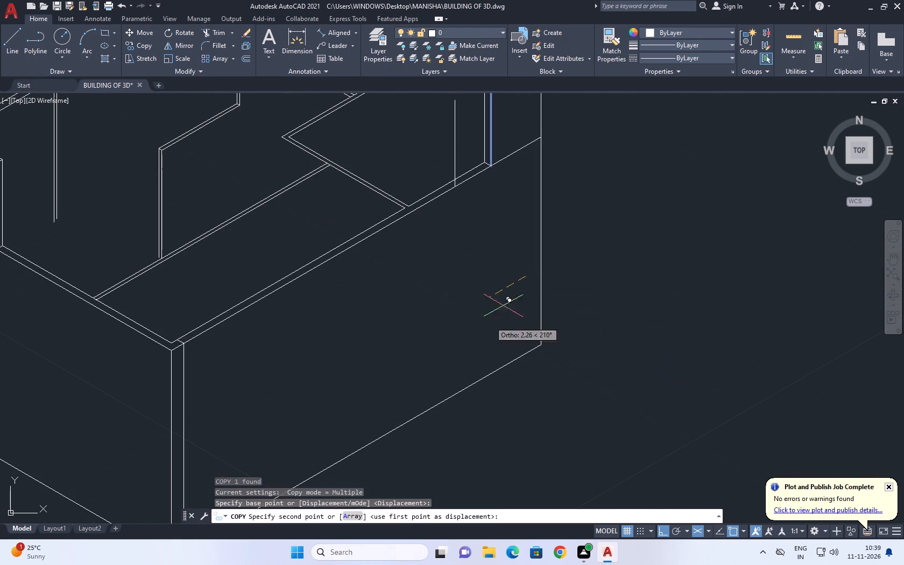
{"action": "type", "text": "1.8"}
{"action": "key", "text": "Return"}
{"action": "scroll", "coordinate": [466, 334], "scroll_direction": "down", "scroll_amount": 3}
{"action": "key", "text": "Escape"}
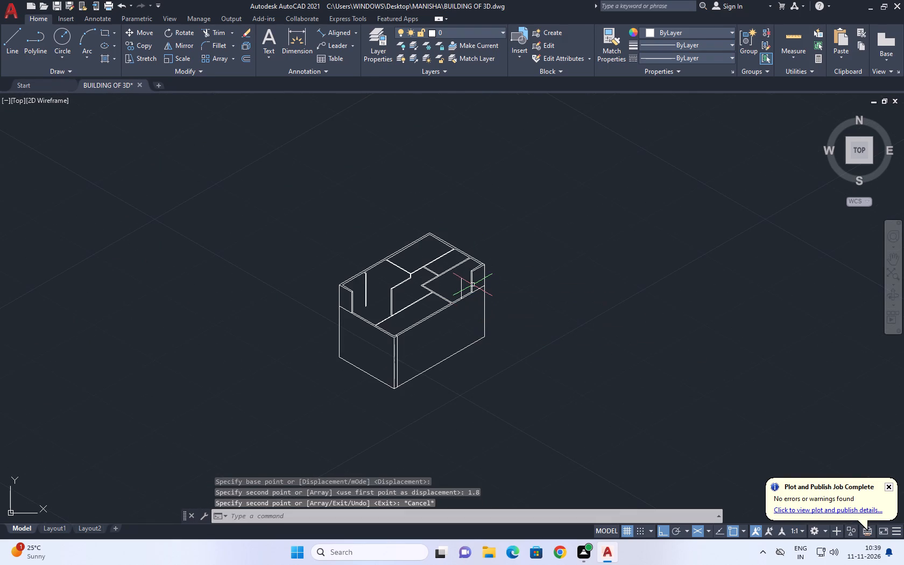
Draw a line from the stub's top outer corner to the top end of the copied vertical line.
{"action": "middle_click_drag", "start_coordinate": [472, 285], "coordinate": [488, 302]}
{"action": "scroll", "coordinate": [488, 303], "scroll_direction": "up", "scroll_amount": 3}
{"action": "middle_click_drag", "start_coordinate": [450, 294], "coordinate": [467, 320]}
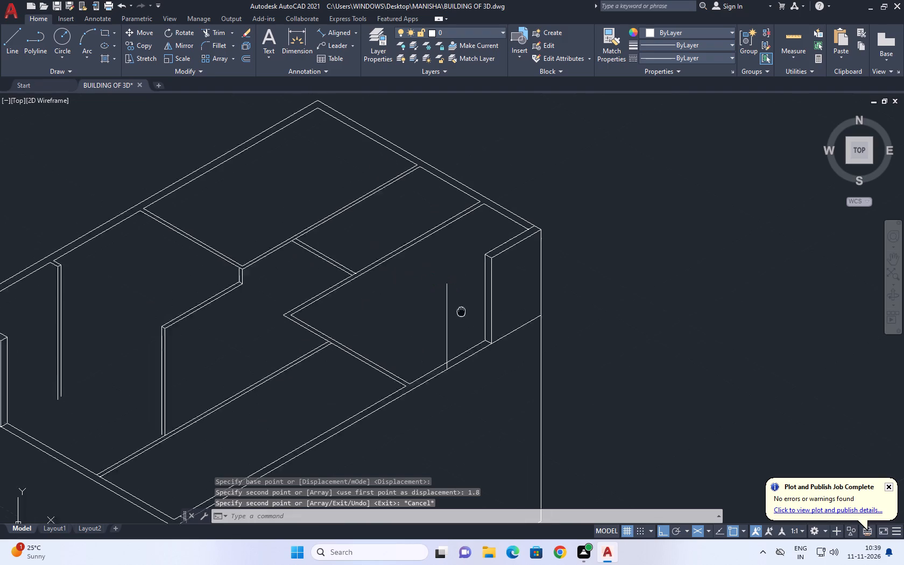
{"action": "middle_click_drag", "start_coordinate": [467, 320], "coordinate": [472, 328]}
{"action": "key", "text": "l"}
{"action": "key", "text": "space"}
{"action": "scroll", "coordinate": [503, 287], "scroll_direction": "up", "scroll_amount": 2}
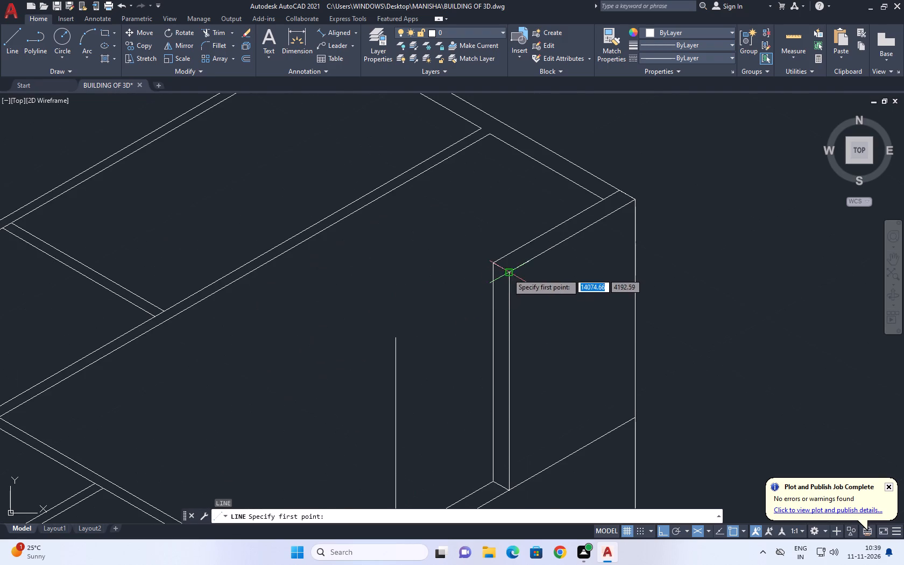
{"action": "left_click", "coordinate": [507, 273]}
{"action": "left_click", "coordinate": [392, 340]}
{"action": "key", "text": "space"}
{"action": "scroll", "coordinate": [458, 282], "scroll_direction": "down", "scroll_amount": 3}
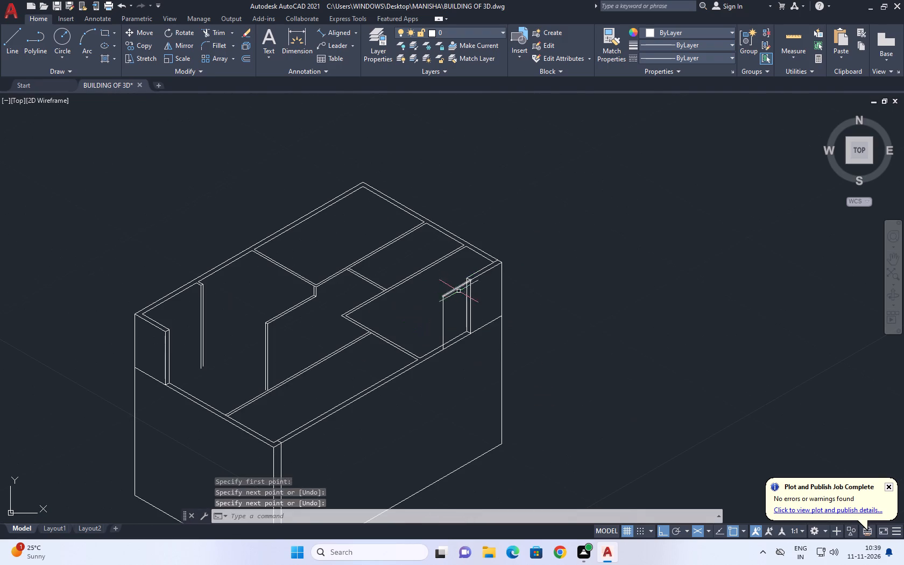
Copy that vertical line along the long front wall to a point on its outer edge just past the partition junction.
{"action": "left_click", "coordinate": [449, 315]}
{"action": "left_click", "coordinate": [444, 315]}
{"action": "left_click", "coordinate": [442, 313]}
{"action": "middle_click_drag", "start_coordinate": [465, 317], "coordinate": [574, 347]}
{"action": "type", "text": "CO"}
{"action": "key", "text": "space"}
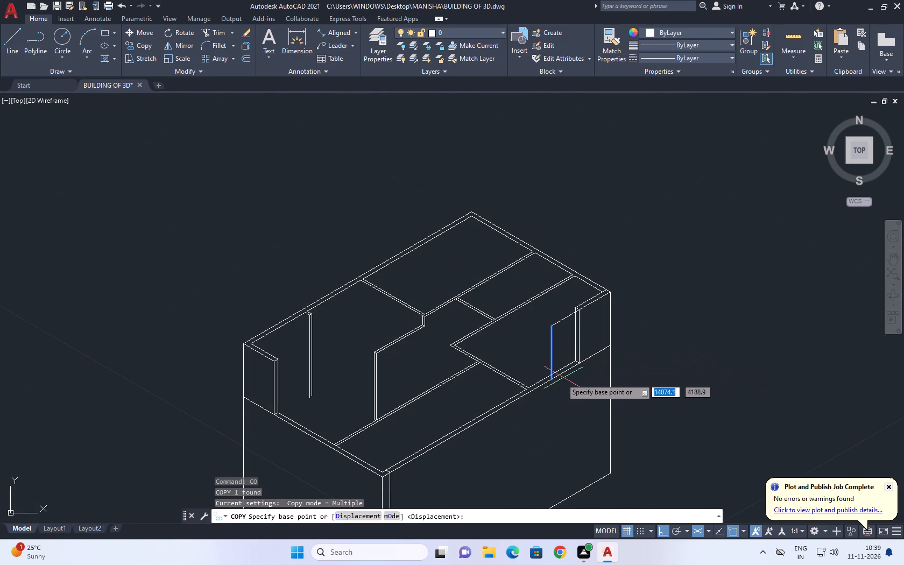
{"action": "left_click", "coordinate": [548, 379]}
{"action": "scroll", "coordinate": [549, 380], "scroll_direction": "down", "scroll_amount": 1}
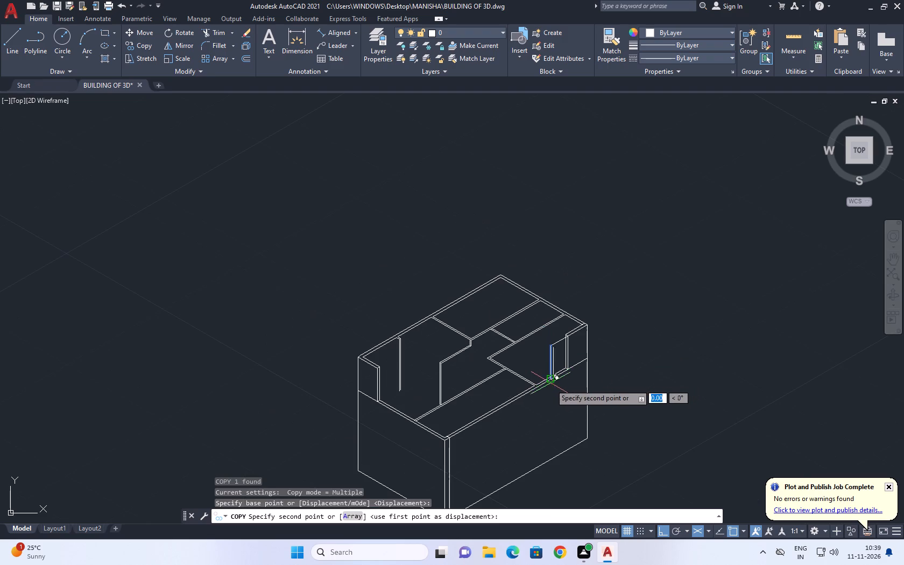
{"action": "scroll", "coordinate": [526, 401], "scroll_direction": "up", "scroll_amount": 2}
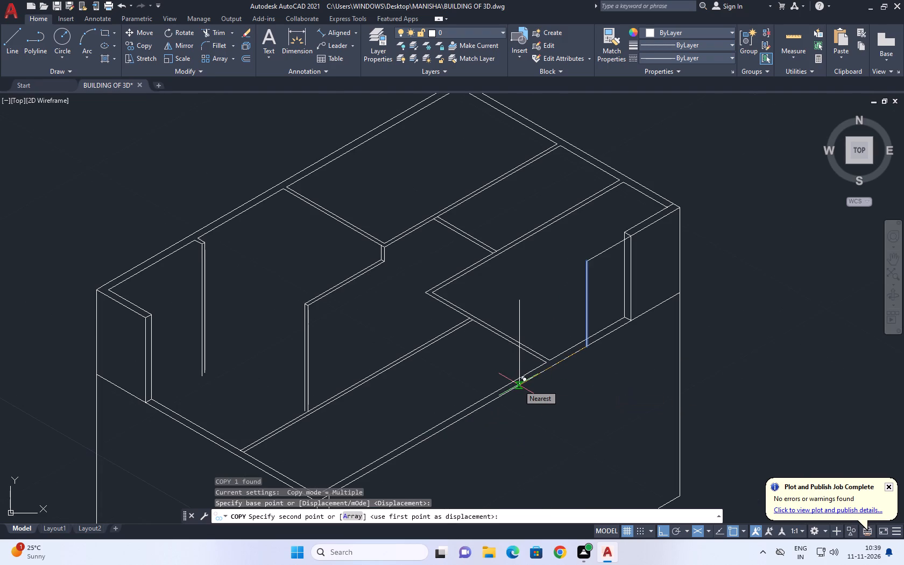
{"action": "left_click", "coordinate": [517, 385]}
{"action": "key", "text": "grave"}
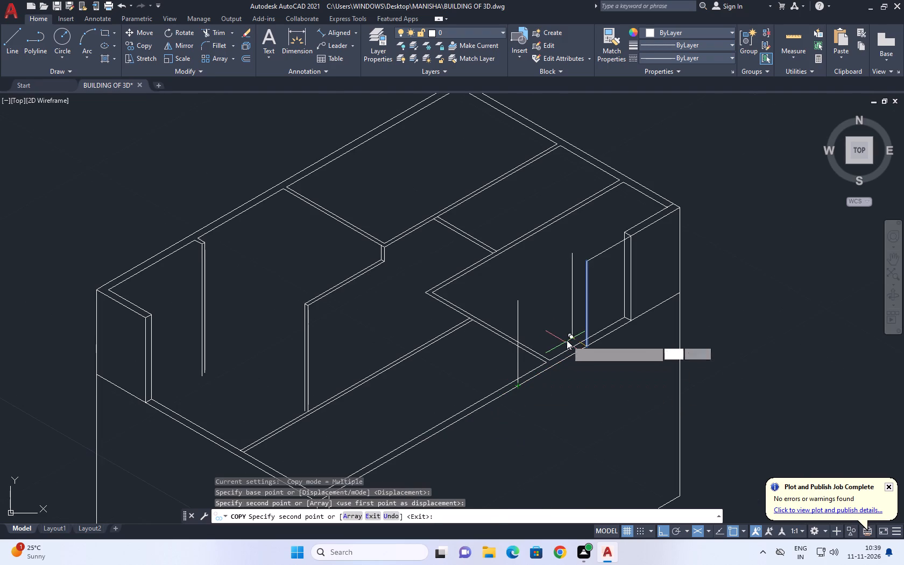
{"action": "key", "text": "Escape"}
Copy both new vertical lines across the long front wall's thickness, from its outer edge to its inner edge.
{"action": "left_click", "coordinate": [585, 324]}
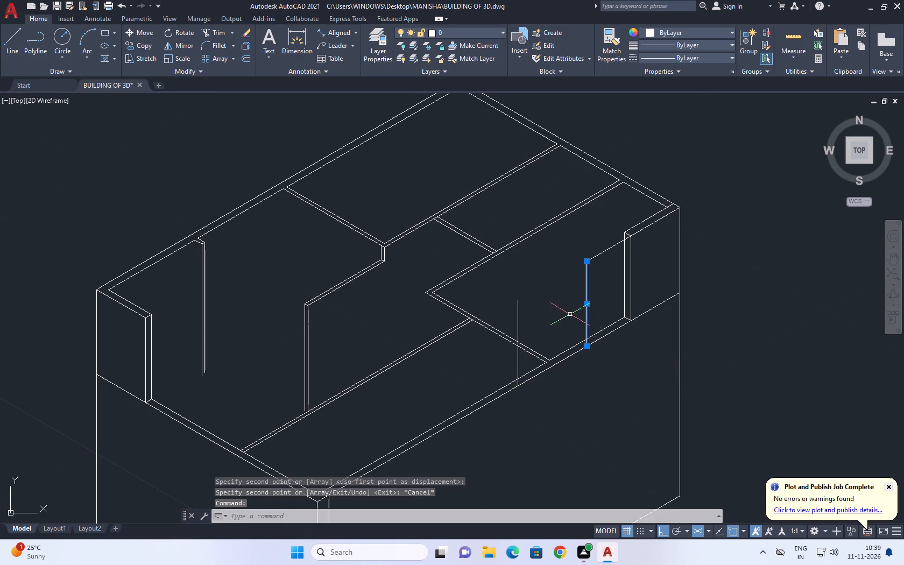
{"action": "left_click", "coordinate": [519, 367]}
{"action": "middle_click_drag", "start_coordinate": [515, 367], "coordinate": [521, 389]}
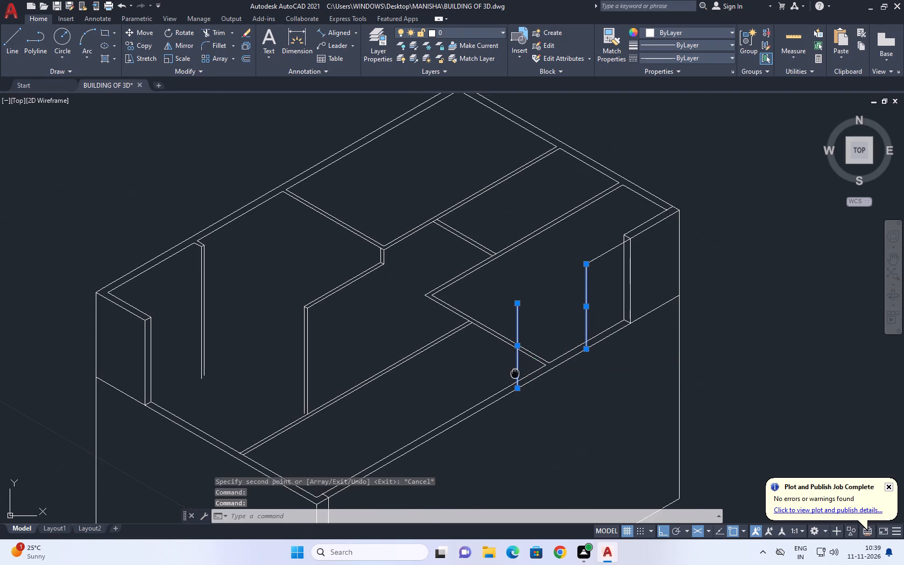
{"action": "middle_click_drag", "start_coordinate": [521, 389], "coordinate": [555, 426]}
{"action": "key", "text": "c"}
{"action": "key", "text": "o"}
{"action": "key", "text": "space"}
{"action": "scroll", "coordinate": [557, 447], "scroll_direction": "up", "scroll_amount": 4}
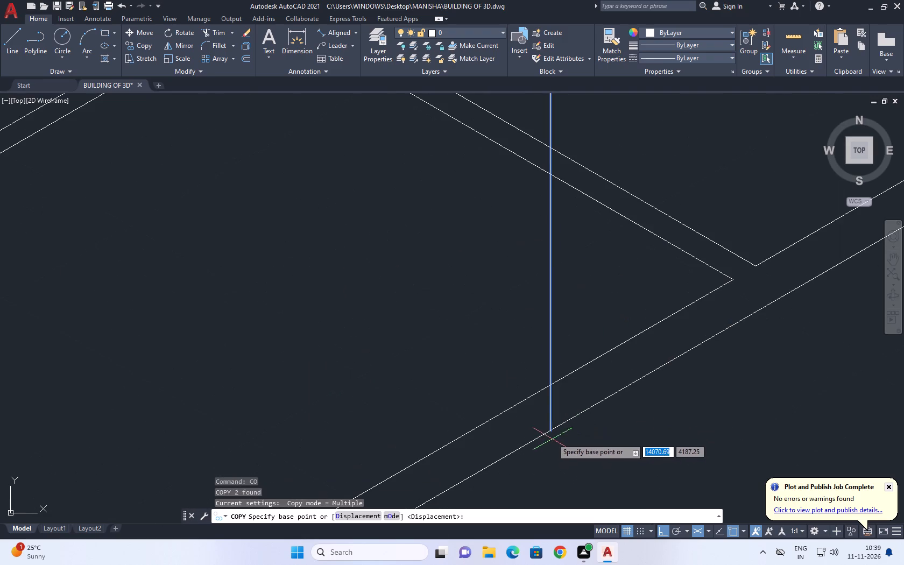
{"action": "left_click", "coordinate": [552, 434]}
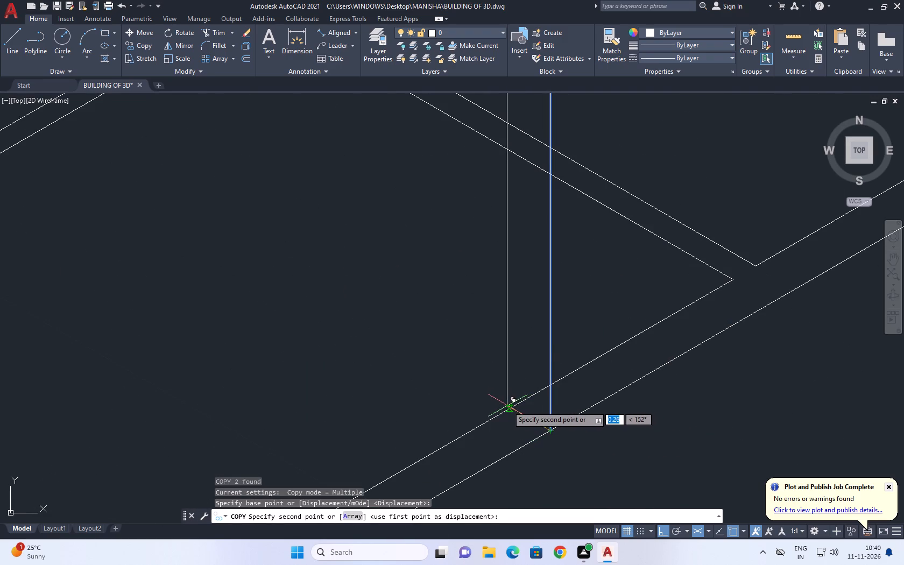
{"action": "left_click", "coordinate": [510, 411]}
{"action": "key", "text": "space"}
{"action": "scroll", "coordinate": [567, 408], "scroll_direction": "down", "scroll_amount": 3}
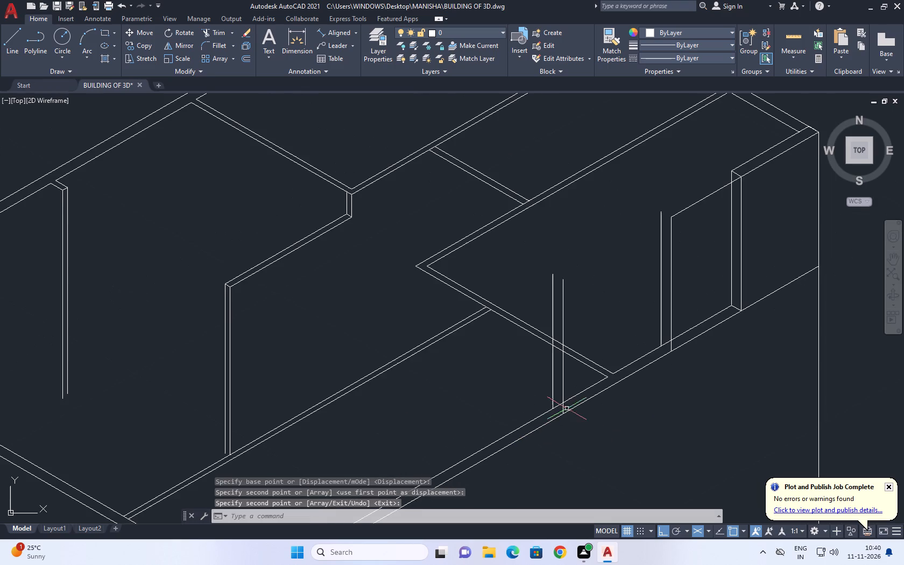
Draw a short line across the top ends of each of the two vertical line pairs on the front wall.
{"action": "middle_click_drag", "start_coordinate": [634, 306], "coordinate": [634, 348]}
{"action": "type", "text": "L"}
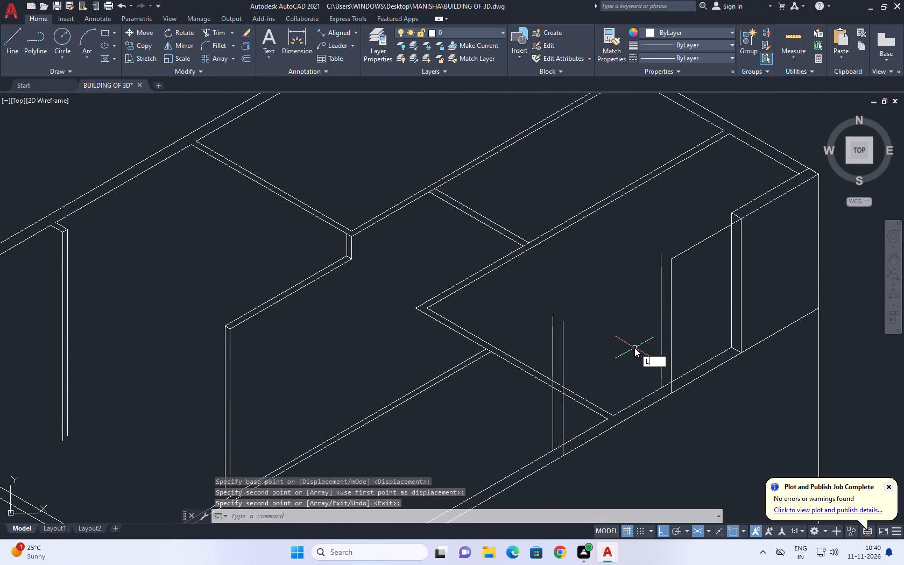
{"action": "key", "text": "space"}
{"action": "scroll", "coordinate": [634, 348], "scroll_direction": "up", "scroll_amount": 1}
{"action": "left_click", "coordinate": [501, 298]}
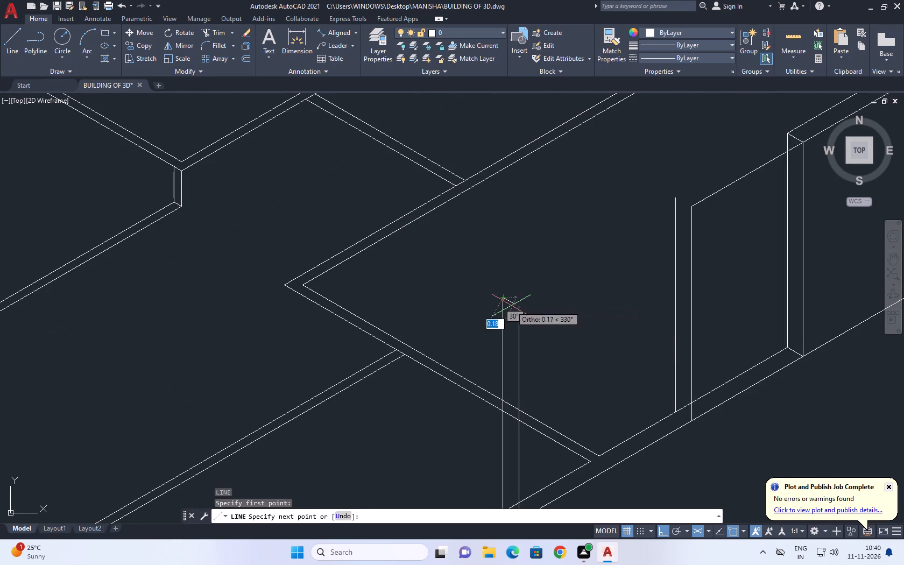
{"action": "left_click", "coordinate": [518, 307]}
{"action": "key", "text": "space"}
{"action": "key", "text": "space"}
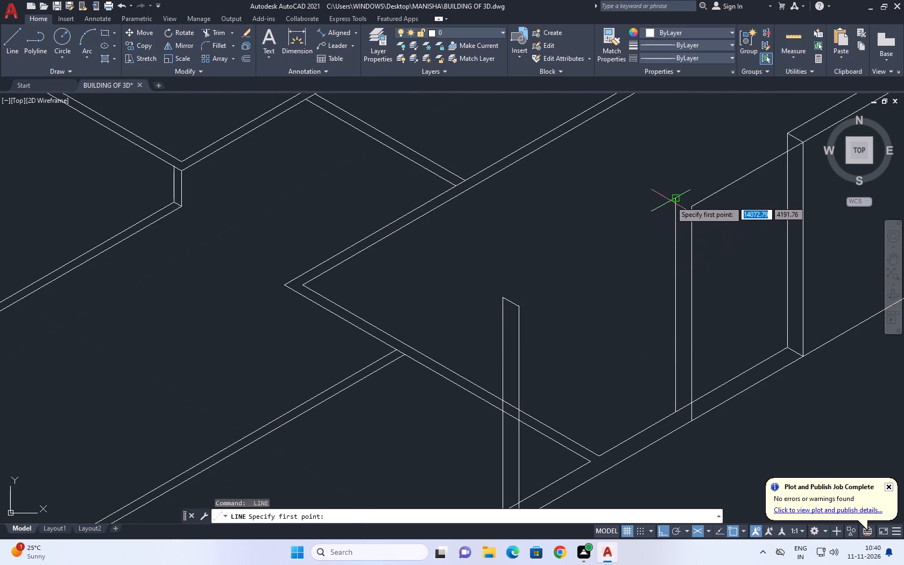
{"action": "left_click", "coordinate": [673, 199]}
{"action": "left_click", "coordinate": [692, 206]}
{"action": "key", "text": "space"}
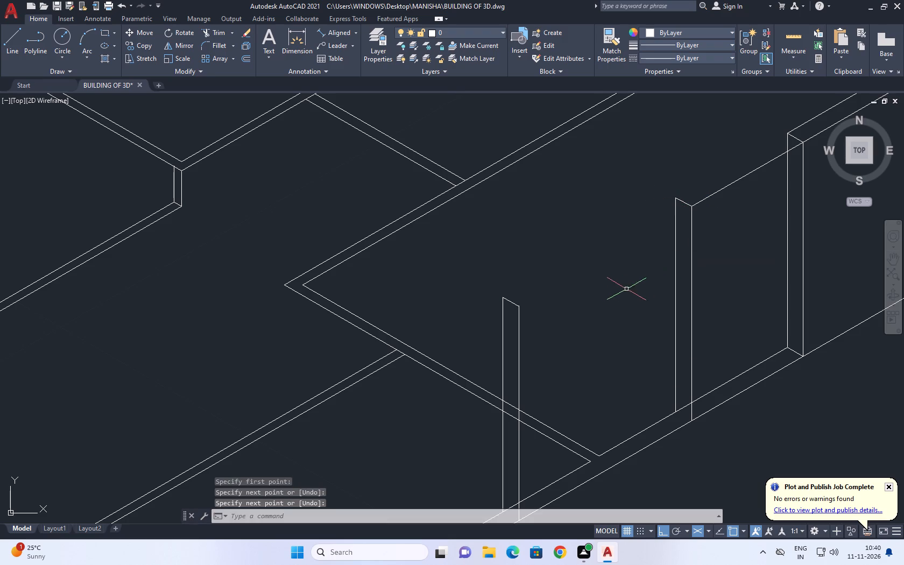
Trim the partition lines between and beyond the vertical pair nearest the partition so they stop at its inner vertical.
{"action": "key", "text": "t"}
{"action": "type", "text": "R"}
{"action": "key", "text": "space"}
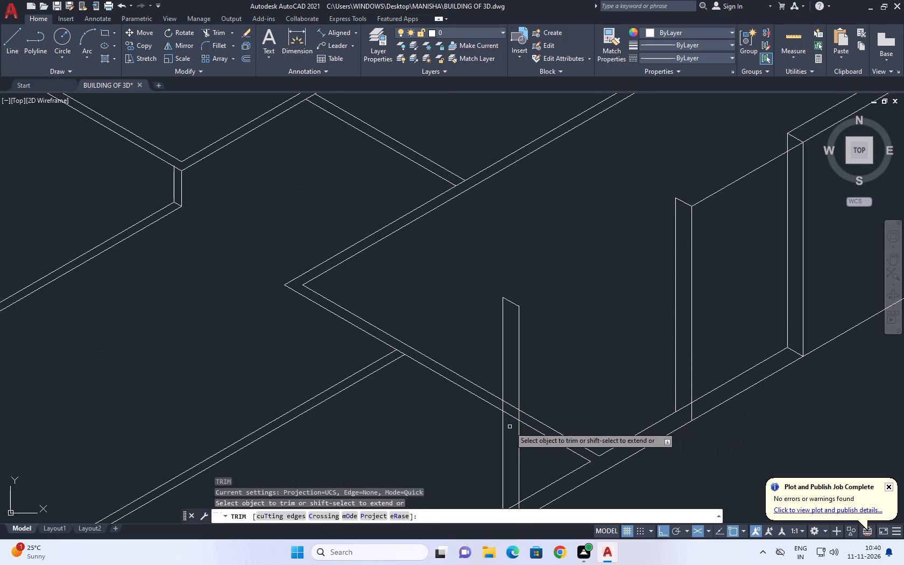
{"action": "left_click_drag", "start_coordinate": [510, 427], "coordinate": [510, 418]}
{"action": "left_click", "coordinate": [511, 387]}
{"action": "middle_click_drag", "start_coordinate": [567, 407], "coordinate": [603, 406]}
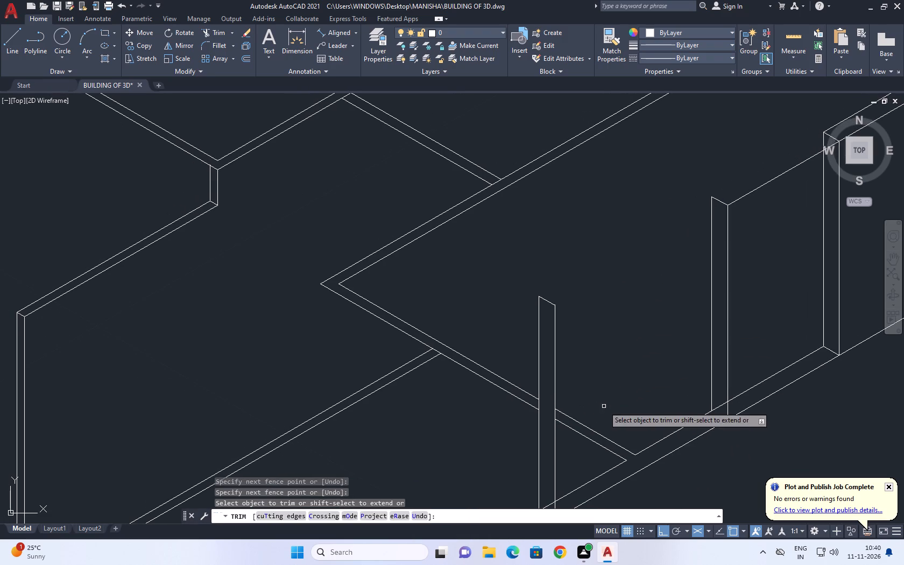
{"action": "left_click", "coordinate": [573, 447]}
{"action": "left_click", "coordinate": [591, 406]}
{"action": "scroll", "coordinate": [596, 383], "scroll_direction": "down", "scroll_amount": 2}
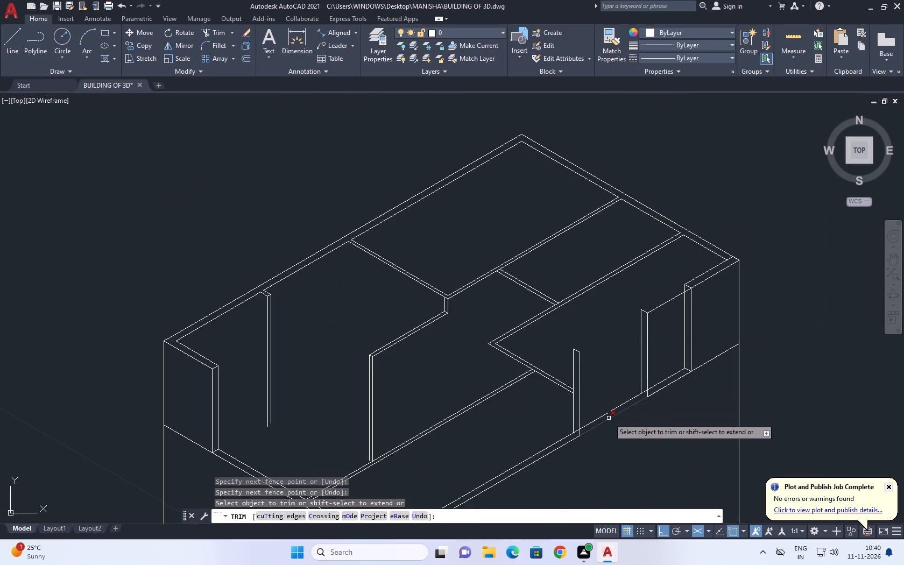
{"action": "key", "text": "Escape"}
Extend the front wall's inner base line from the partition side toward the opening's inner vertical line.
{"action": "type", "text": "EX"}
{"action": "key", "text": "space"}
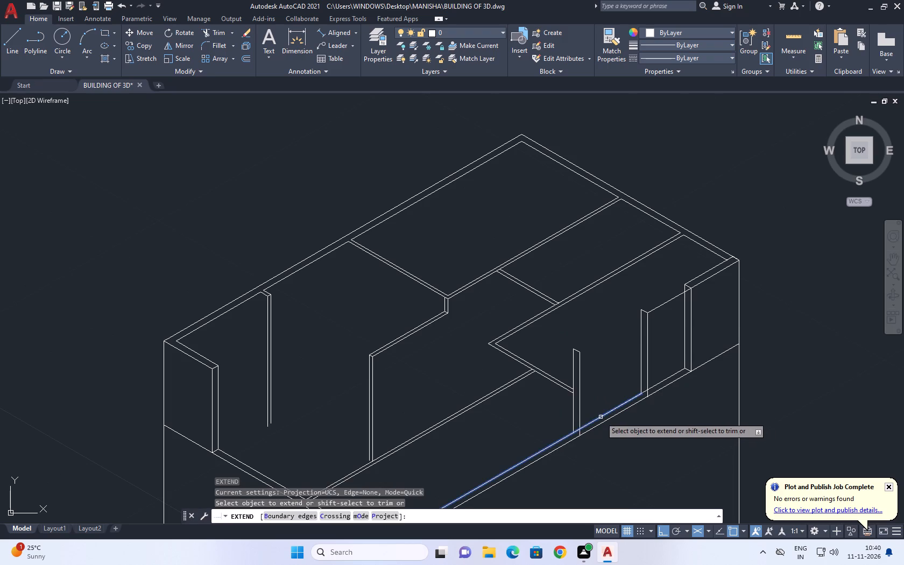
{"action": "left_click", "coordinate": [601, 417]}
{"action": "key", "text": "Escape"}
Shorten the inner base line at the far opening so that it ends at the opening's outer vertical line.
{"action": "left_click", "coordinate": [594, 374]}
{"action": "left_click", "coordinate": [646, 420]}
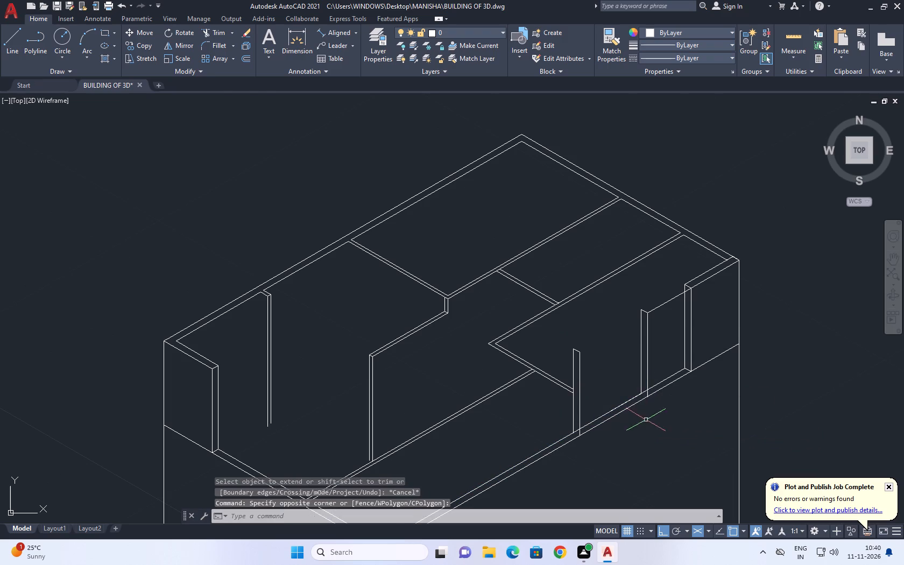
{"action": "scroll", "coordinate": [640, 400], "scroll_direction": "up", "scroll_amount": 2}
{"action": "left_click", "coordinate": [627, 392]}
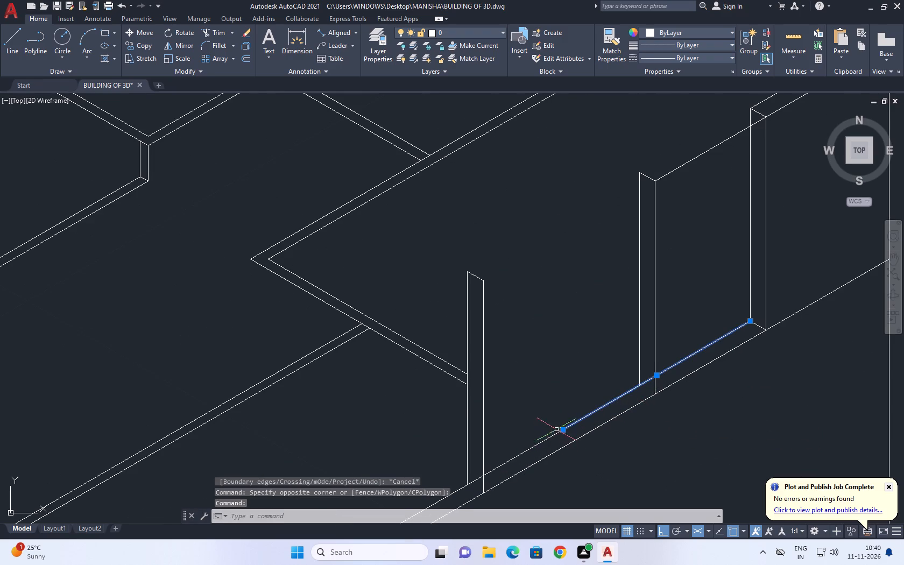
{"action": "left_click", "coordinate": [561, 430]}
{"action": "left_click", "coordinate": [653, 376]}
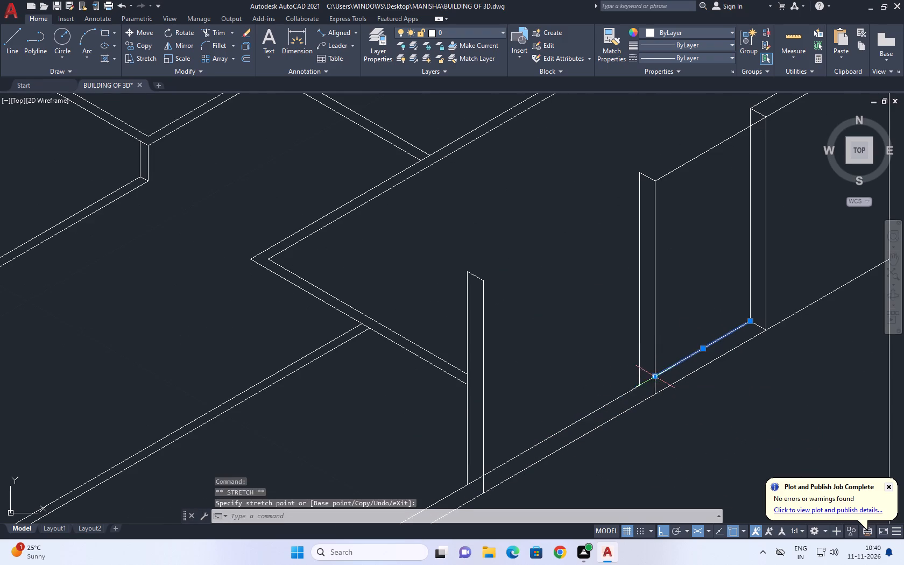
{"action": "key", "text": "Escape"}
Draw a line joining the bottom ends of the vertical pair beside the partition junction.
{"action": "scroll", "coordinate": [604, 411], "scroll_direction": "down", "scroll_amount": 2}
{"action": "middle_click_drag", "start_coordinate": [613, 413], "coordinate": [621, 416]}
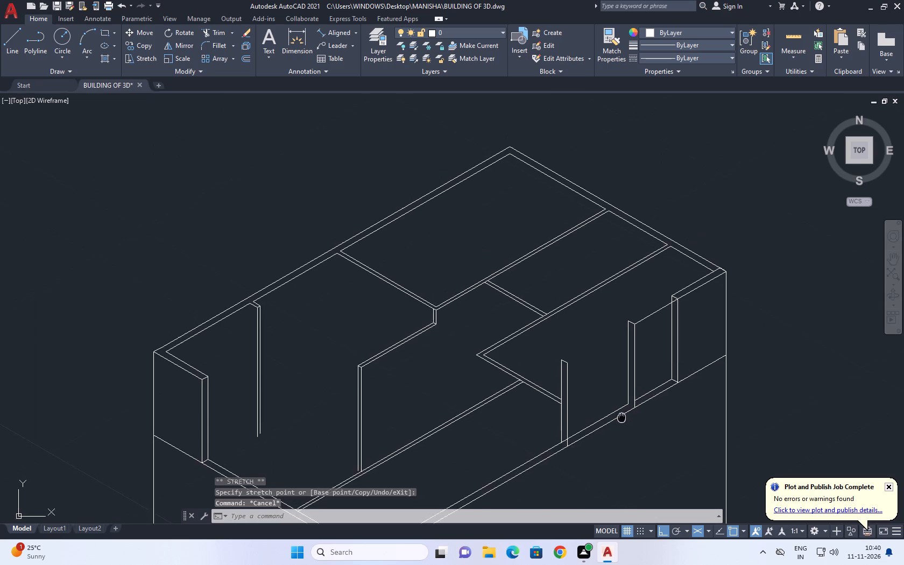
{"action": "middle_click_drag", "start_coordinate": [621, 416], "coordinate": [633, 435]}
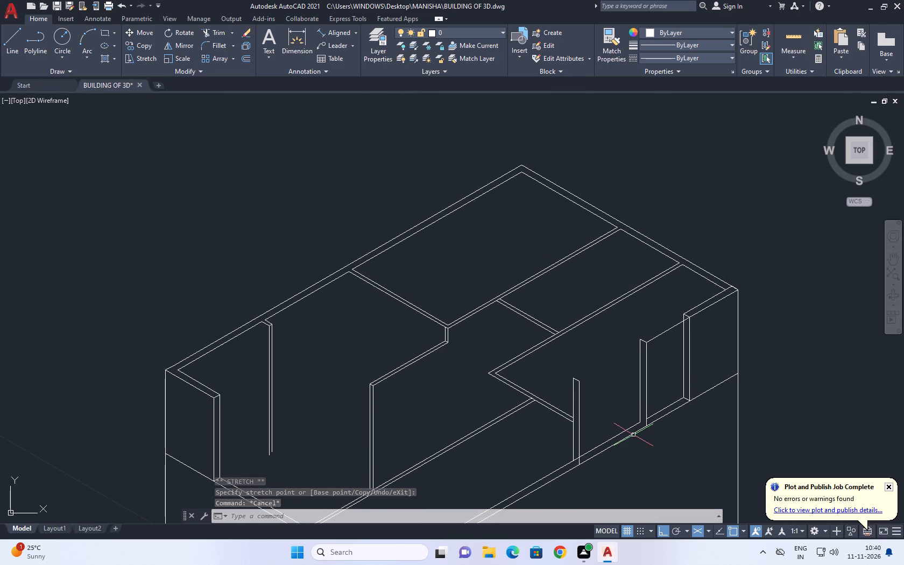
{"action": "type", "text": "L"}
{"action": "key", "text": "space"}
{"action": "scroll", "coordinate": [557, 464], "scroll_direction": "up", "scroll_amount": 3}
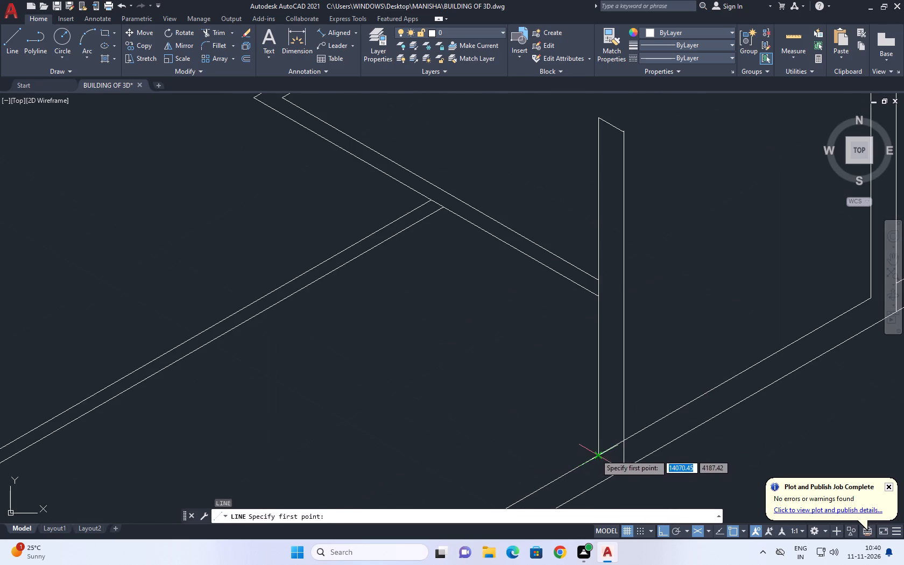
{"action": "left_click", "coordinate": [598, 454]}
{"action": "left_click", "coordinate": [622, 467]}
{"action": "key", "text": "Escape"}
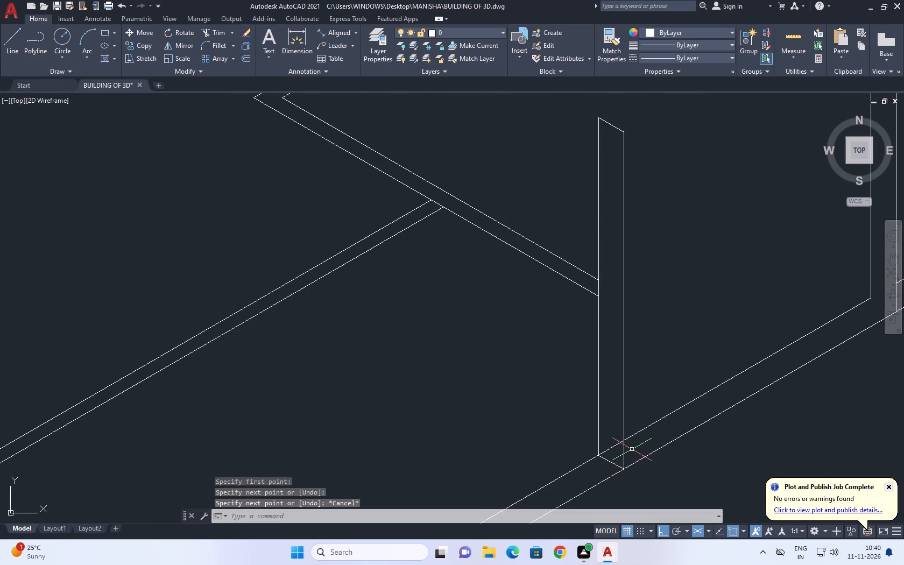
Trim the front wall's inner base line between the two verticals beside the partition junction.
{"action": "type", "text": "TR"}
{"action": "key", "text": "space"}
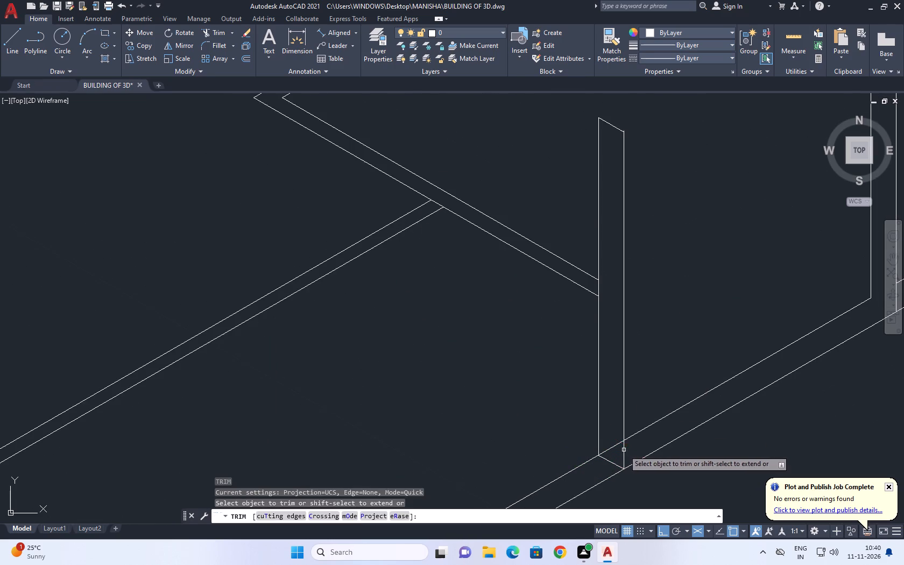
{"action": "left_click", "coordinate": [612, 448]}
{"action": "scroll", "coordinate": [612, 448], "scroll_direction": "down", "scroll_amount": 2}
{"action": "middle_click_drag", "start_coordinate": [639, 439], "coordinate": [640, 465]}
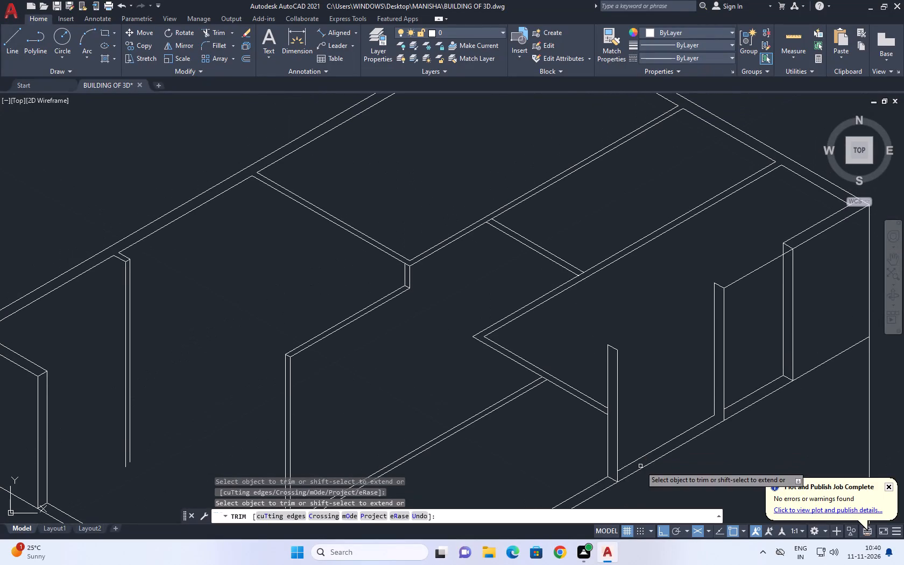
{"action": "key", "text": "Escape"}
Draw the outer top edge between the partition-side vertical pair and the far vertical pair.
{"action": "scroll", "coordinate": [640, 458], "scroll_direction": "up", "scroll_amount": 1}
{"action": "middle_click_drag", "start_coordinate": [637, 434], "coordinate": [610, 446]}
{"action": "scroll", "coordinate": [610, 446], "scroll_direction": "down", "scroll_amount": 1}
{"action": "middle_click_drag", "start_coordinate": [618, 453], "coordinate": [655, 447]}
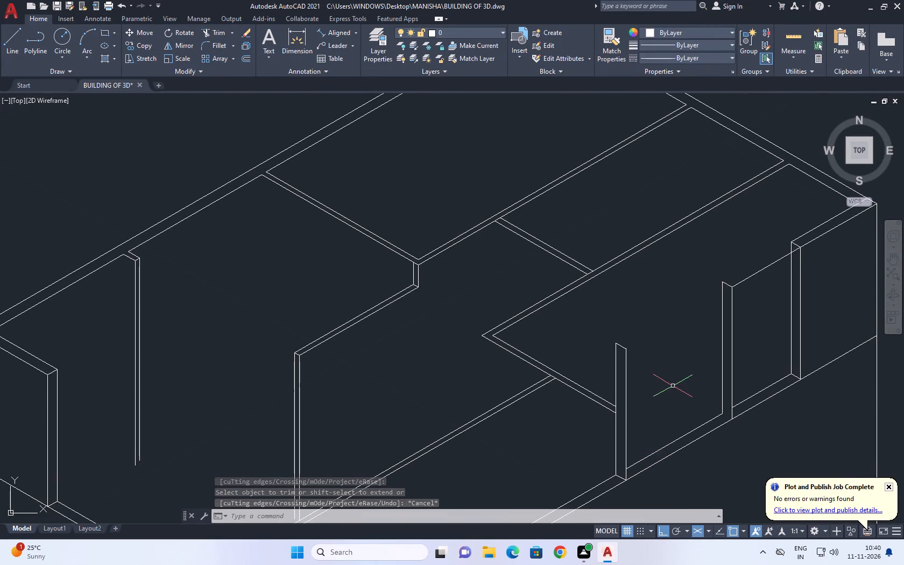
{"action": "middle_click_drag", "start_coordinate": [673, 384], "coordinate": [669, 400]}
{"action": "type", "text": "L"}
{"action": "key", "text": "space"}
{"action": "middle_click_drag", "start_coordinate": [674, 398], "coordinate": [648, 420]}
{"action": "scroll", "coordinate": [604, 389], "scroll_direction": "up", "scroll_amount": 1}
{"action": "left_click", "coordinate": [589, 385]}
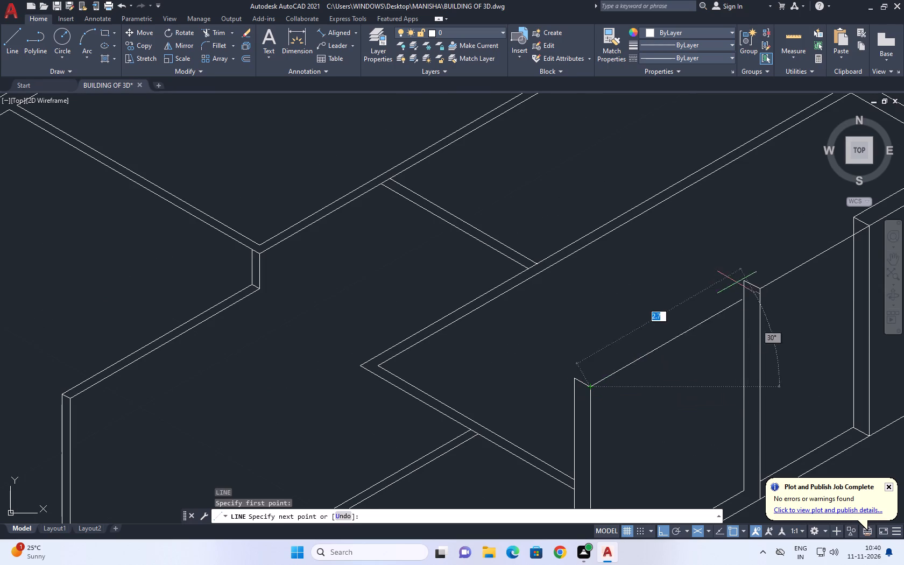
{"action": "left_click", "coordinate": [758, 288]}
{"action": "key", "text": "Escape"}
Draw the inner top edge between the inner top corners of the two vertical pairs, undoing a first misplaced endpoint.
{"action": "key", "text": "space"}
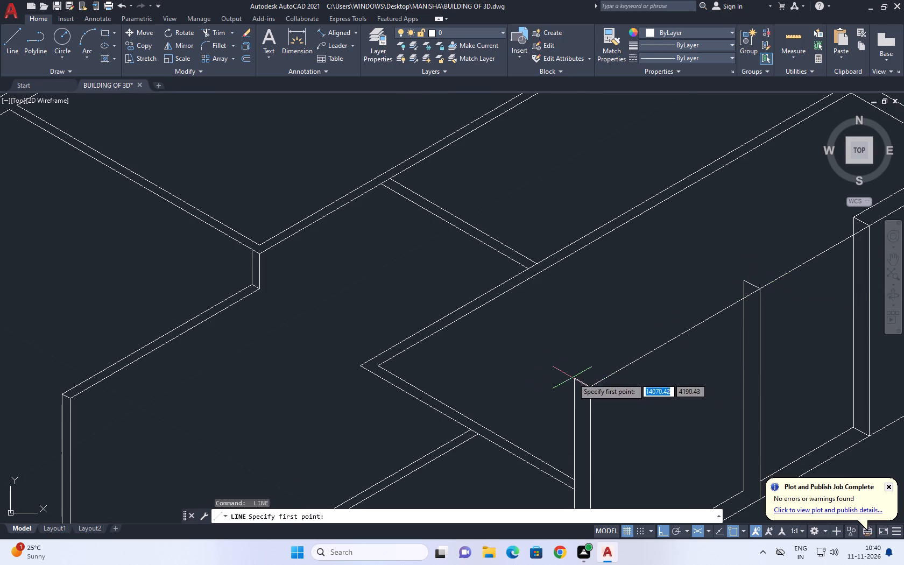
{"action": "left_click_drag", "start_coordinate": [574, 379], "coordinate": [585, 375]}
{"action": "left_click", "coordinate": [738, 284]}
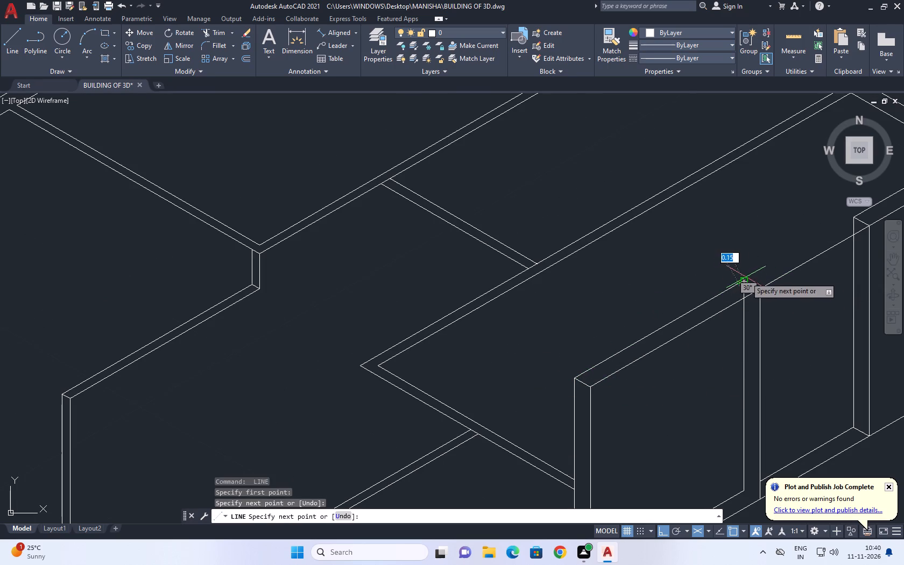
{"action": "key", "text": "ctrl+z"}
{"action": "scroll", "coordinate": [731, 283], "scroll_direction": "up", "scroll_amount": 1}
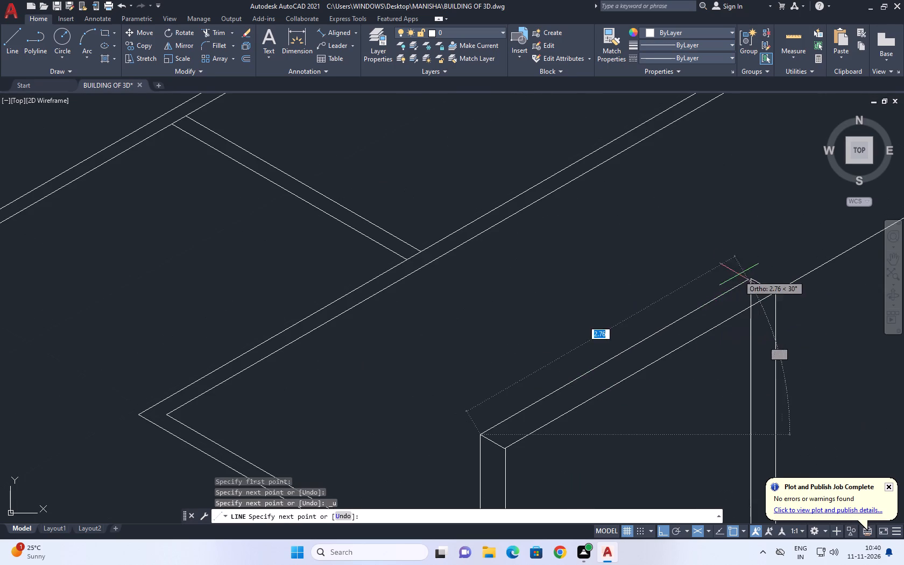
{"action": "left_click", "coordinate": [751, 277]}
{"action": "key", "text": "space"}
Erase the inner vertical line at the far end of the new front wall section.
{"action": "left_click", "coordinate": [759, 343]}
{"action": "left_click", "coordinate": [718, 366]}
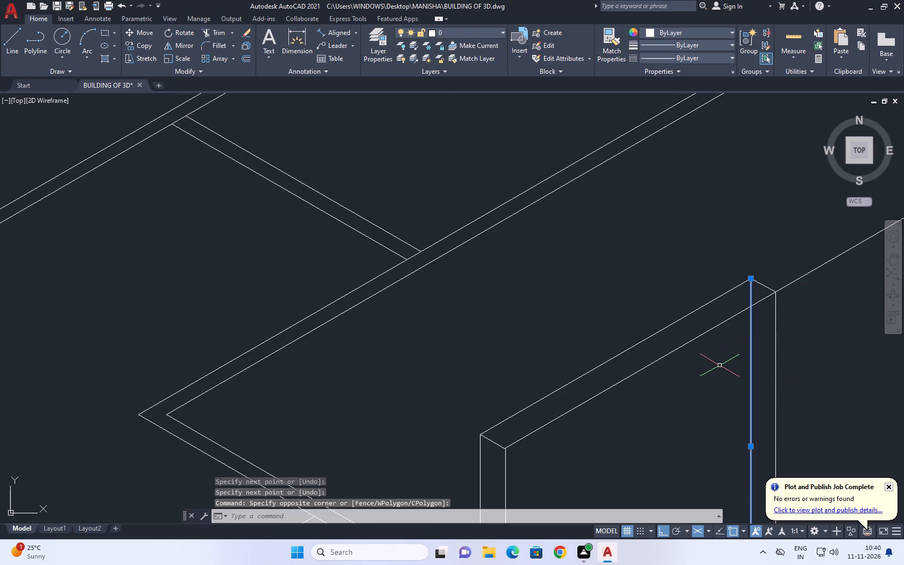
{"action": "key", "text": "Delete"}
Extend the new wall section's inner base line to the outer vertical line at its far end.
{"action": "scroll", "coordinate": [714, 355], "scroll_direction": "down", "scroll_amount": 3}
{"action": "middle_click_drag", "start_coordinate": [733, 377], "coordinate": [694, 385]}
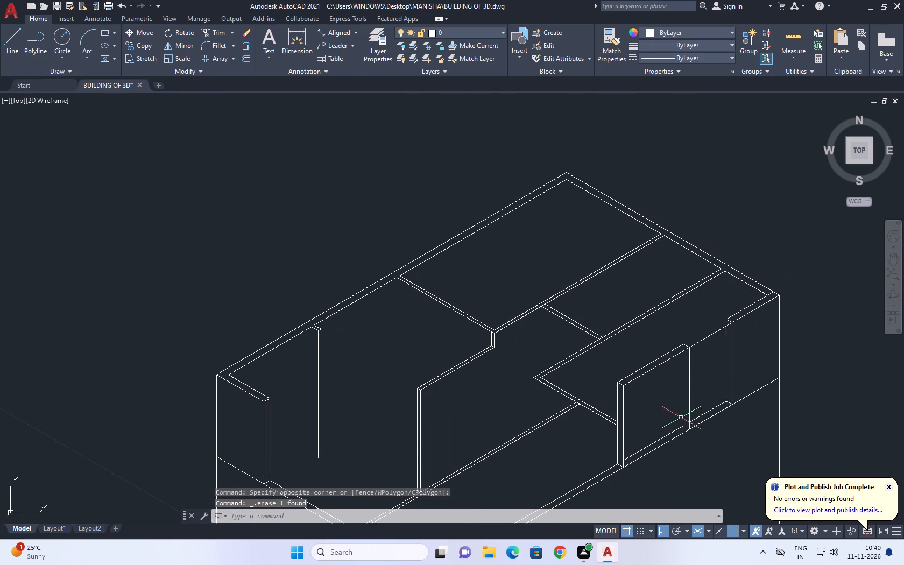
{"action": "scroll", "coordinate": [680, 424], "scroll_direction": "up", "scroll_amount": 2}
{"action": "middle_click_drag", "start_coordinate": [681, 426], "coordinate": [690, 433]}
{"action": "key", "text": "e"}
{"action": "key", "text": "x"}
{"action": "key", "text": "space"}
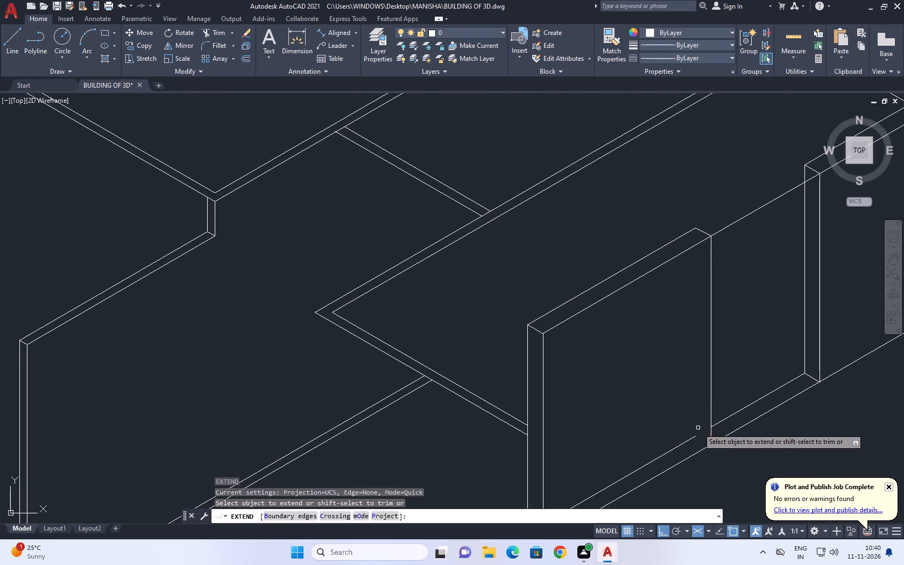
{"action": "left_click", "coordinate": [691, 439]}
{"action": "scroll", "coordinate": [672, 405], "scroll_direction": "down", "scroll_amount": 2}
{"action": "key", "text": "space"}
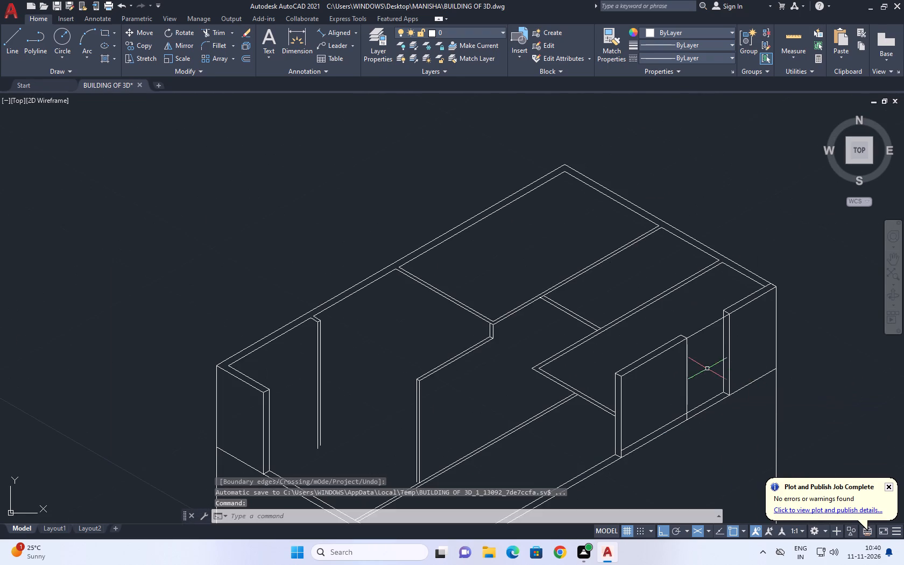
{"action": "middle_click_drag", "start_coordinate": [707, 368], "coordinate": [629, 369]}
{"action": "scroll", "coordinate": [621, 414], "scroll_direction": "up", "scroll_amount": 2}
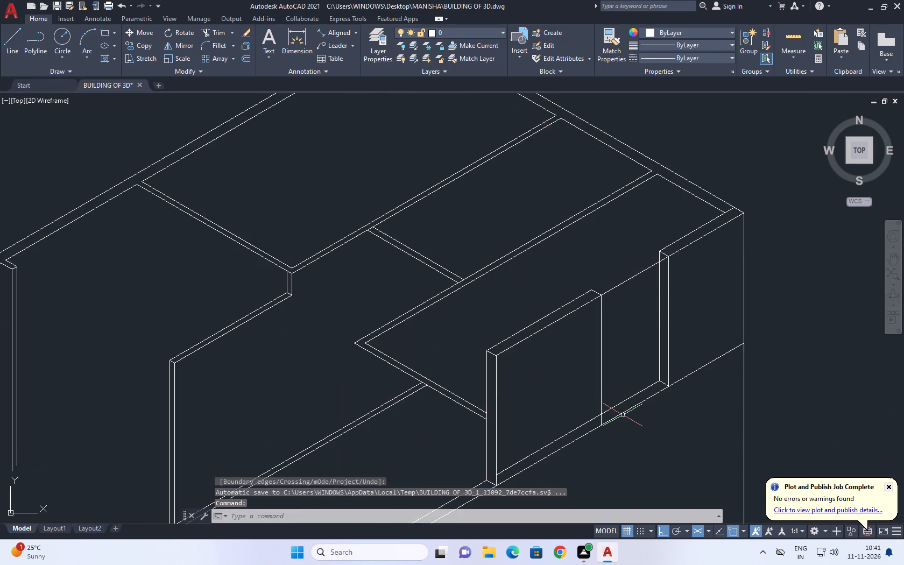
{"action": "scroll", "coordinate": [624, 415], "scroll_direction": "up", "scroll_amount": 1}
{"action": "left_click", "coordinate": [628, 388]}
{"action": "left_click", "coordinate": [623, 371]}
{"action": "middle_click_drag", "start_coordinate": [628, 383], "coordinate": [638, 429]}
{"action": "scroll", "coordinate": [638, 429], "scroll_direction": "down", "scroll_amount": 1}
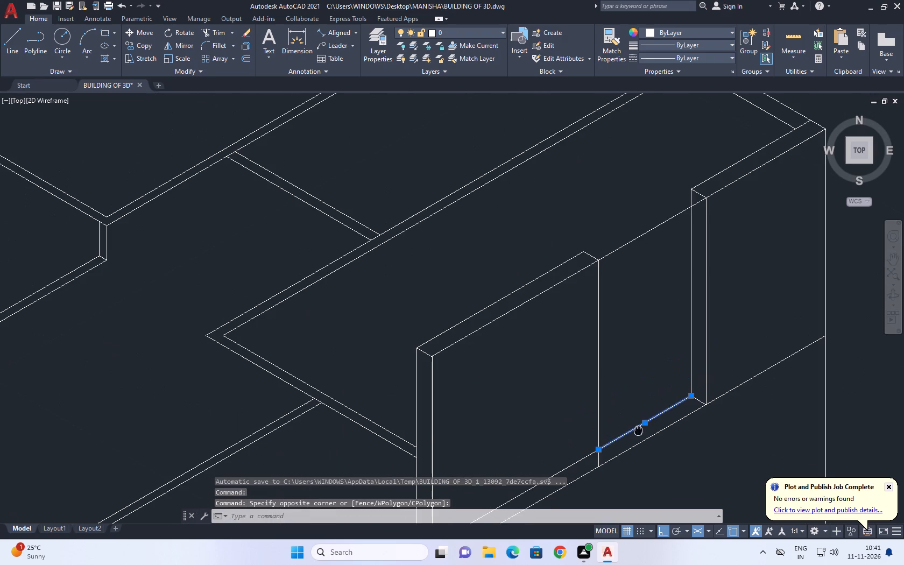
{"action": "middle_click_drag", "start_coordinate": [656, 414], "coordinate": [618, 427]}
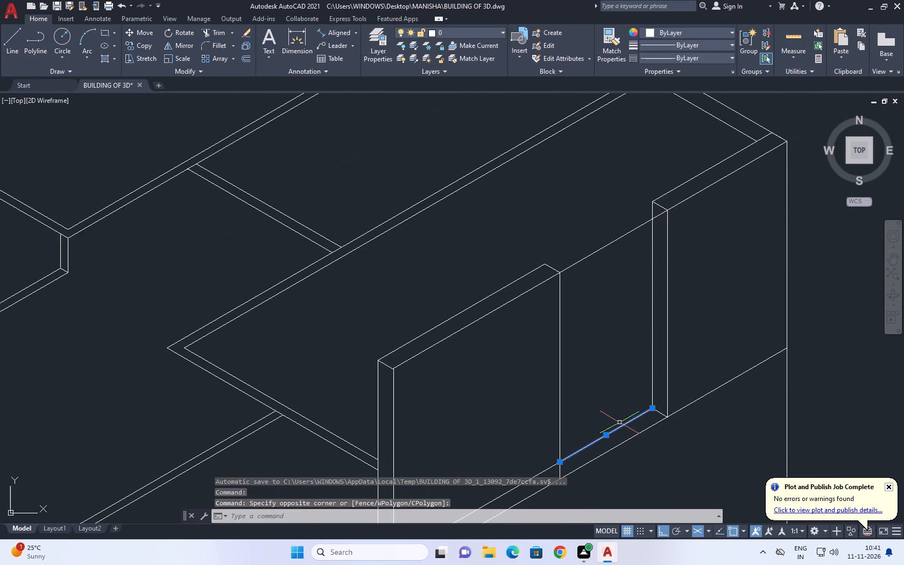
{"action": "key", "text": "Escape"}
Erase the top edge line spanning the opening between the two front wall sections.
{"action": "left_click_drag", "start_coordinate": [592, 246], "coordinate": [595, 256]}
{"action": "left_click_drag", "start_coordinate": [595, 270], "coordinate": [595, 277]}
{"action": "left_click", "coordinate": [608, 257]}
{"action": "left_click", "coordinate": [592, 237]}
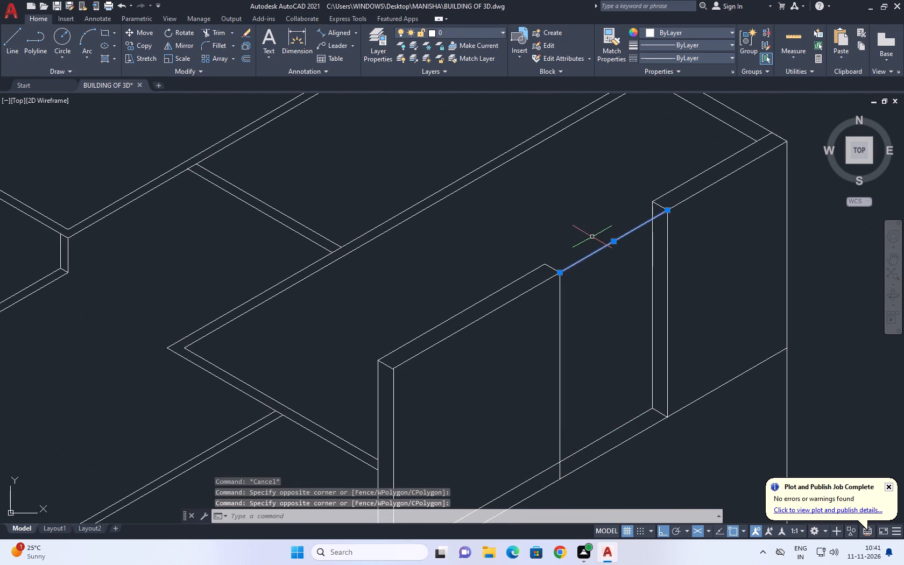
{"action": "key", "text": "Delete"}
Copy the opening's inner base line vertically, partway up the near jamb, as the inner sill line.
{"action": "middle_click_drag", "start_coordinate": [649, 307], "coordinate": [649, 268]}
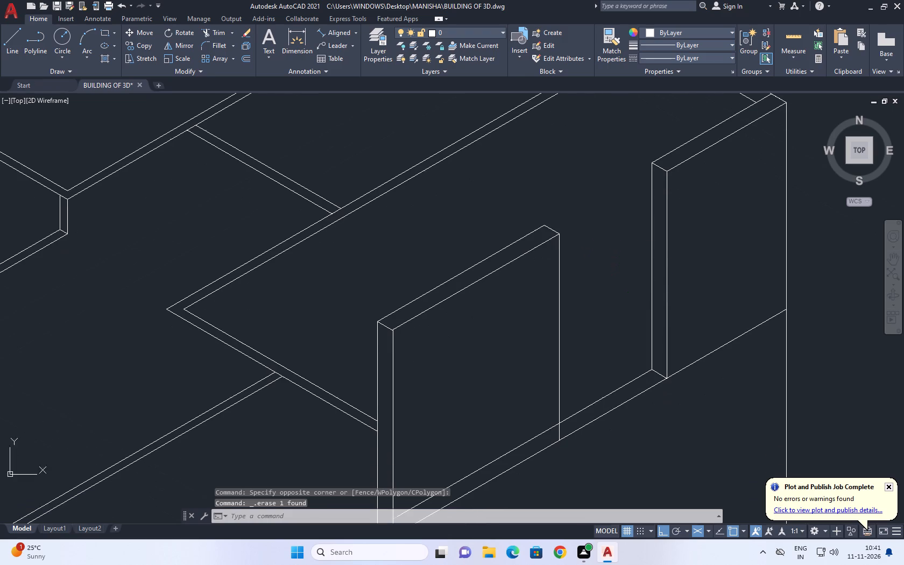
{"action": "left_click", "coordinate": [624, 383]}
{"action": "left_click", "coordinate": [622, 392]}
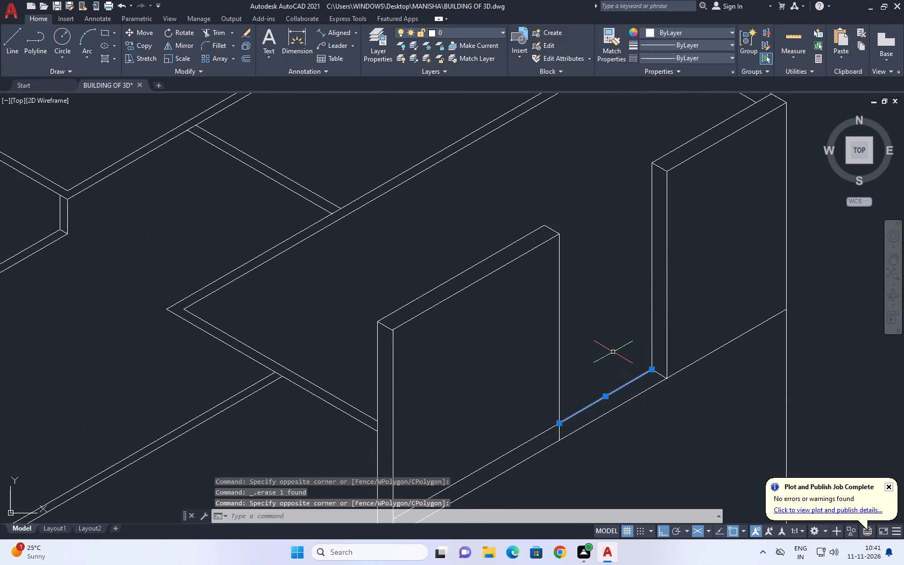
{"action": "middle_click_drag", "start_coordinate": [615, 342], "coordinate": [625, 363]}
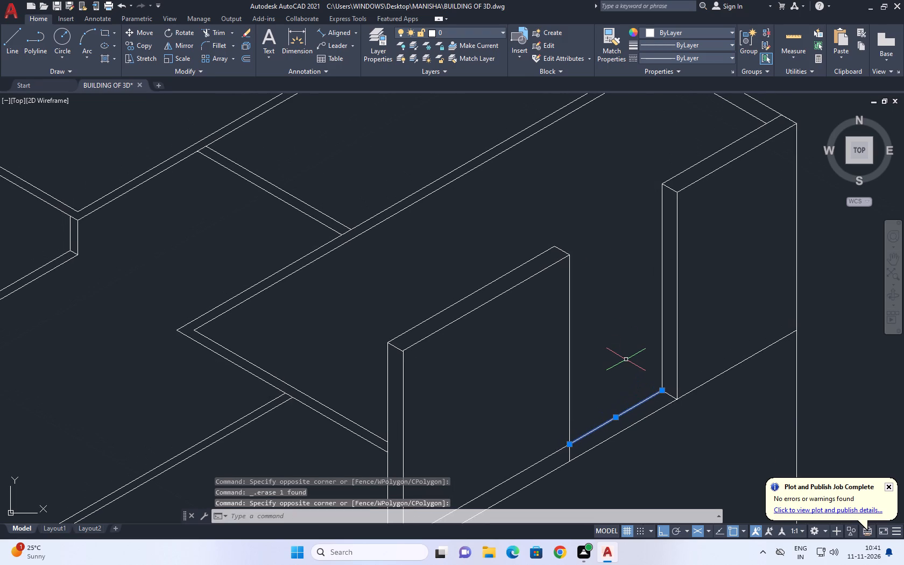
{"action": "key", "text": "c"}
{"action": "type", "text": "O"}
{"action": "key", "text": "space"}
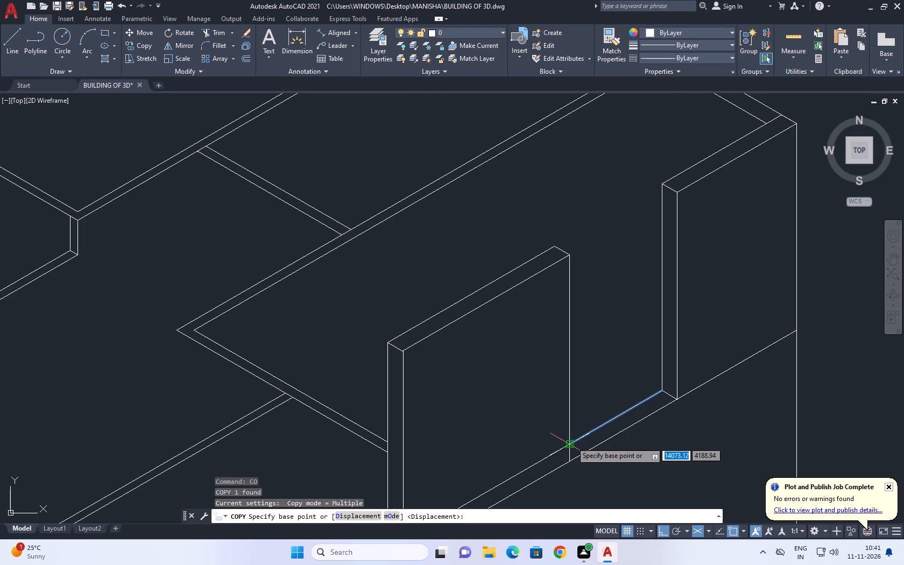
{"action": "left_click", "coordinate": [571, 445]}
{"action": "left_click", "coordinate": [568, 362]}
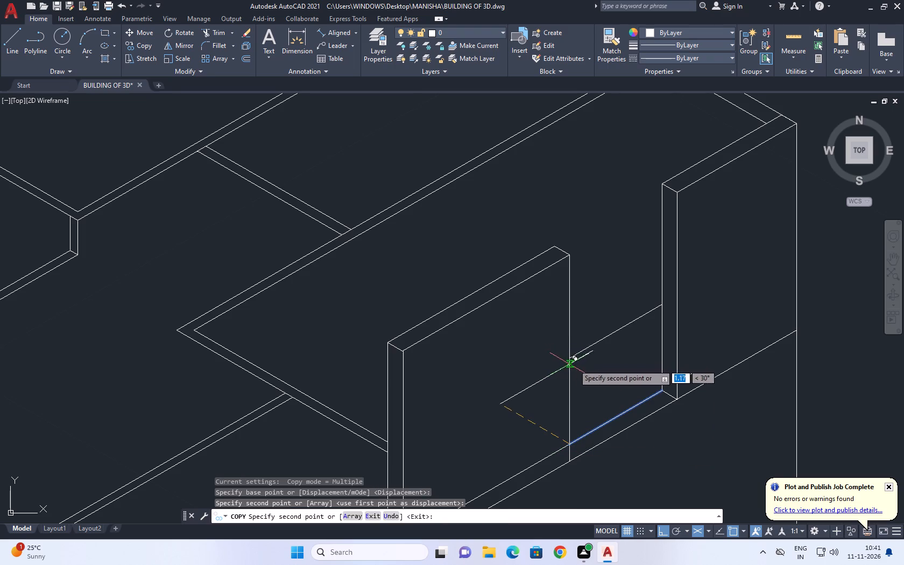
{"action": "key", "text": "space"}
Copy the raised inner sill line from the far jamb's inner vertical line to its outer vertical line.
{"action": "left_click", "coordinate": [624, 340]}
{"action": "left_click", "coordinate": [618, 314]}
{"action": "middle_click_drag", "start_coordinate": [618, 314], "coordinate": [645, 383]}
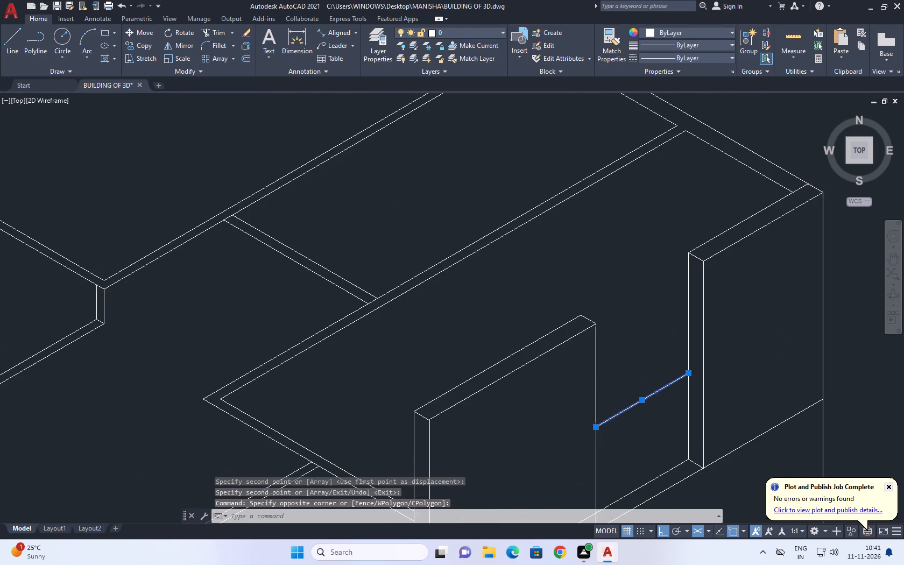
{"action": "type", "text": "CO"}
{"action": "key", "text": "space"}
{"action": "left_click", "coordinate": [690, 375]}
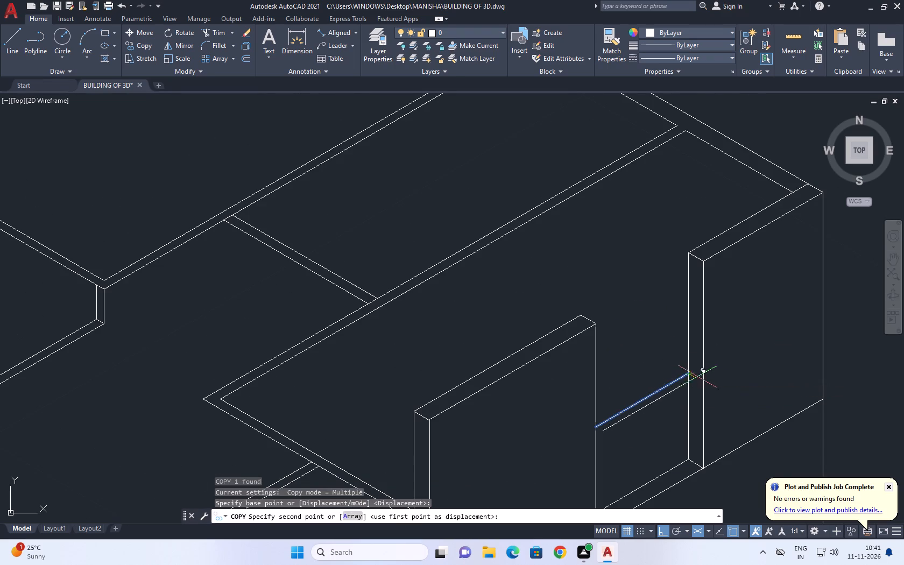
{"action": "left_click", "coordinate": [706, 379]}
{"action": "key", "text": "space"}
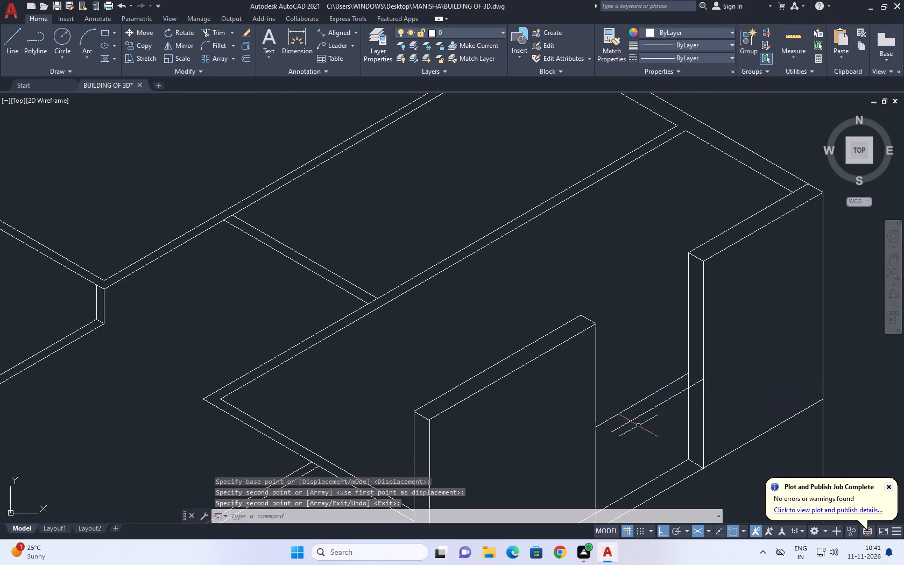
Extend the copied outer sill line to the near wall section's vertical edge.
{"action": "middle_click_drag", "start_coordinate": [630, 427], "coordinate": [663, 395]}
{"action": "key", "text": "e"}
{"action": "scroll", "coordinate": [665, 392], "scroll_direction": "up", "scroll_amount": 1}
{"action": "type", "text": "X"}
{"action": "key", "text": "space"}
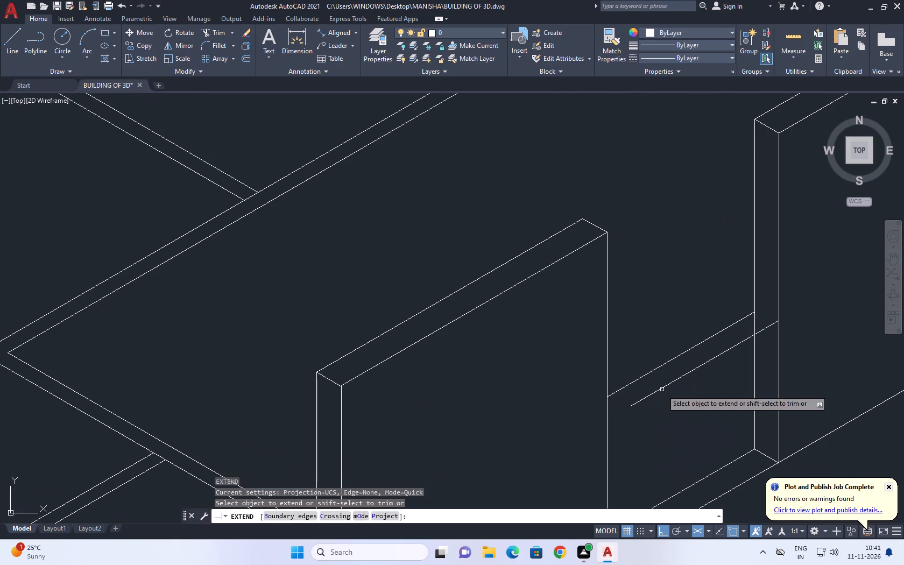
{"action": "left_click", "coordinate": [646, 383]}
{"action": "left_click", "coordinate": [656, 420]}
{"action": "key", "text": "space"}
{"action": "left_click", "coordinate": [646, 386]}
{"action": "left_click", "coordinate": [632, 356]}
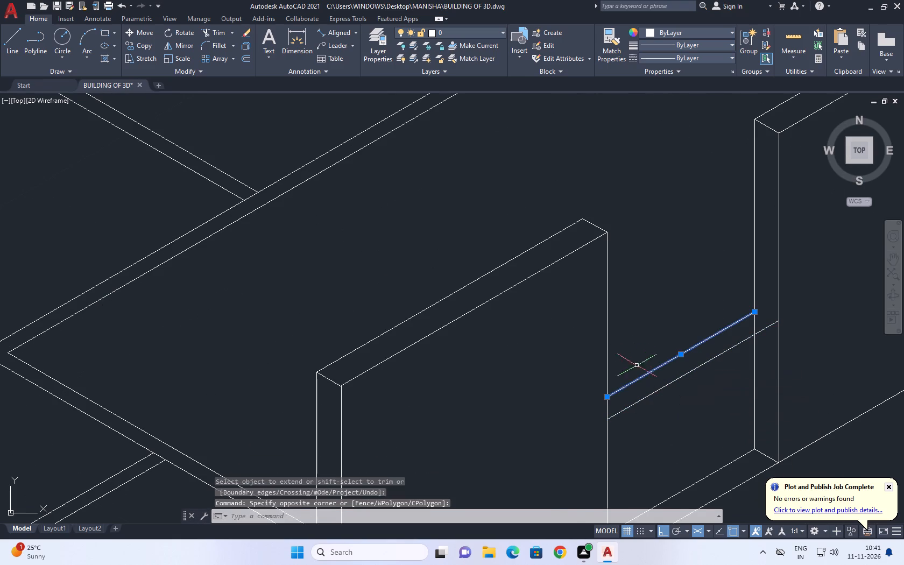
{"action": "scroll", "coordinate": [644, 373], "scroll_direction": "down", "scroll_amount": 1}
{"action": "key", "text": "Escape"}
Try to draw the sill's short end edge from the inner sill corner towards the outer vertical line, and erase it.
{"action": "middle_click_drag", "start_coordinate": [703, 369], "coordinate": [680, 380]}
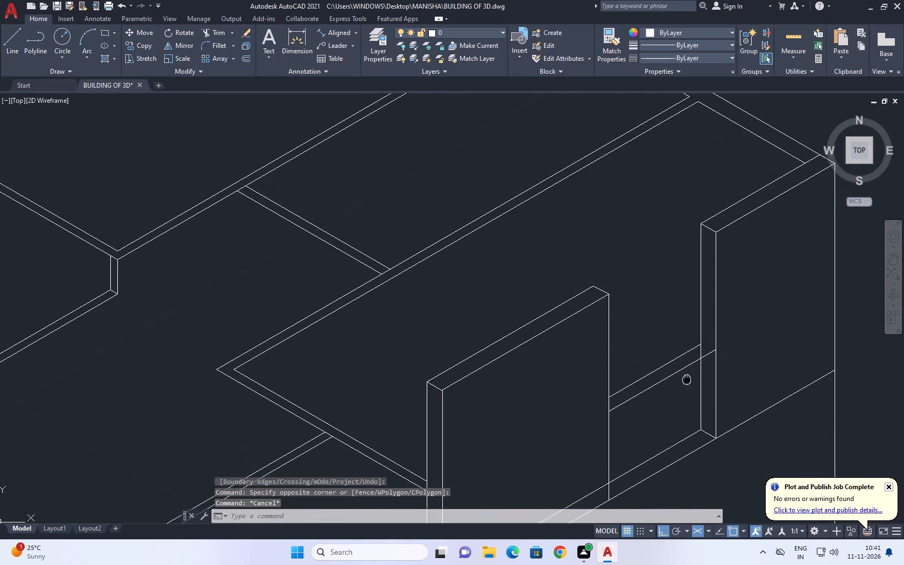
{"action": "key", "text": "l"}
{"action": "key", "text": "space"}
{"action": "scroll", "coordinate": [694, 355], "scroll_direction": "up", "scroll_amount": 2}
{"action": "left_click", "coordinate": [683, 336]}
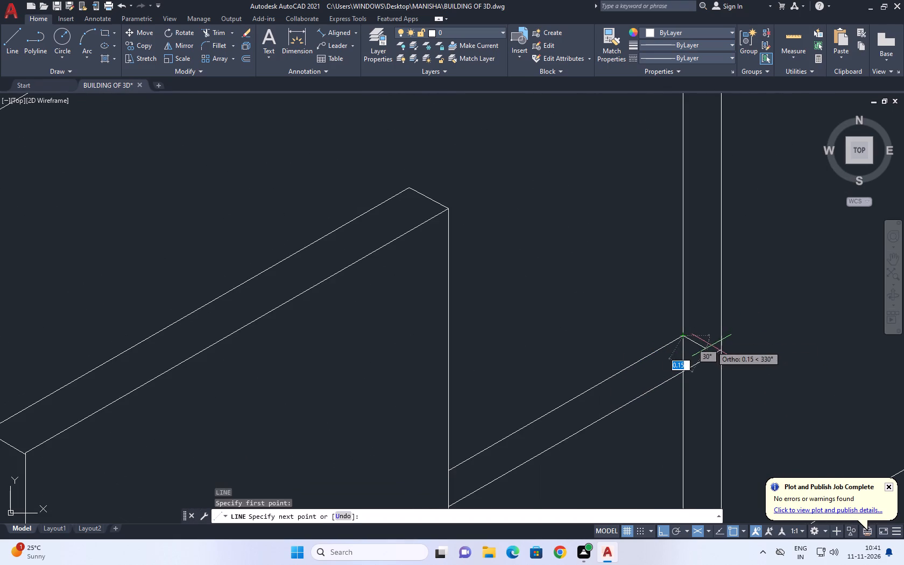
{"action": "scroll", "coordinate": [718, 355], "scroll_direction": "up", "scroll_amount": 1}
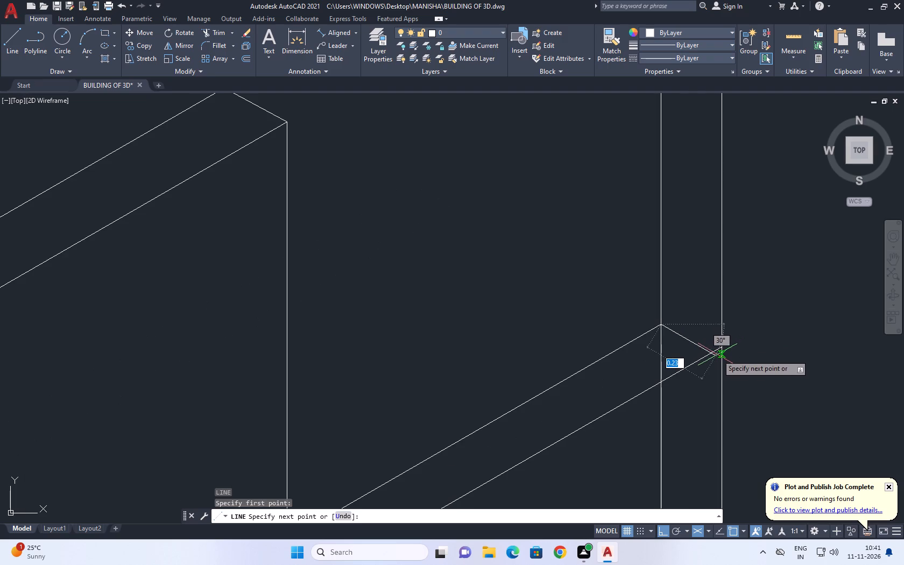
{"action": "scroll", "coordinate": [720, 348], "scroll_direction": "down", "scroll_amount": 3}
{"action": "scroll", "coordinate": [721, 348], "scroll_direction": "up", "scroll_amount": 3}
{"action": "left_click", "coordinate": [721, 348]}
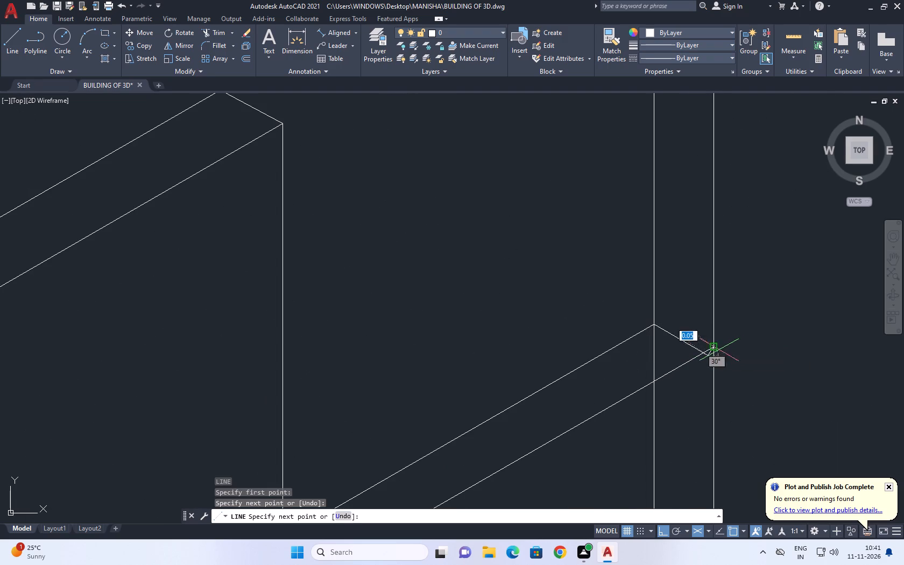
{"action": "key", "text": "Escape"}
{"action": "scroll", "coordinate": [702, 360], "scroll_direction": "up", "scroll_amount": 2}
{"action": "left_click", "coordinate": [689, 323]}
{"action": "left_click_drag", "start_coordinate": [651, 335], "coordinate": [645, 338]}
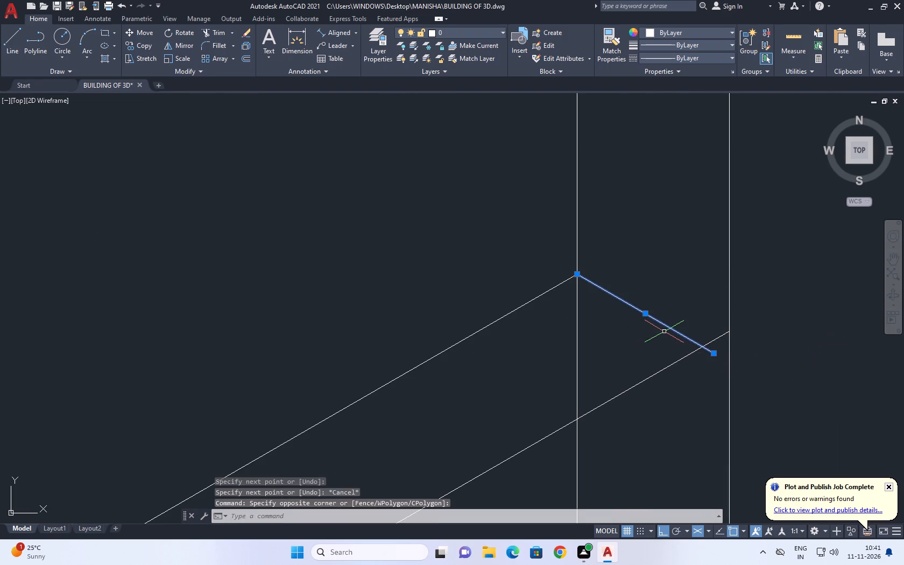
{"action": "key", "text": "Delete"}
Draw the sill's end edge about 0.35 long at 150° from the outer sill corner past the inner vertical line.
{"action": "middle_click_drag", "start_coordinate": [698, 341], "coordinate": [703, 390]}
{"action": "key", "text": "l"}
{"action": "key", "text": "space"}
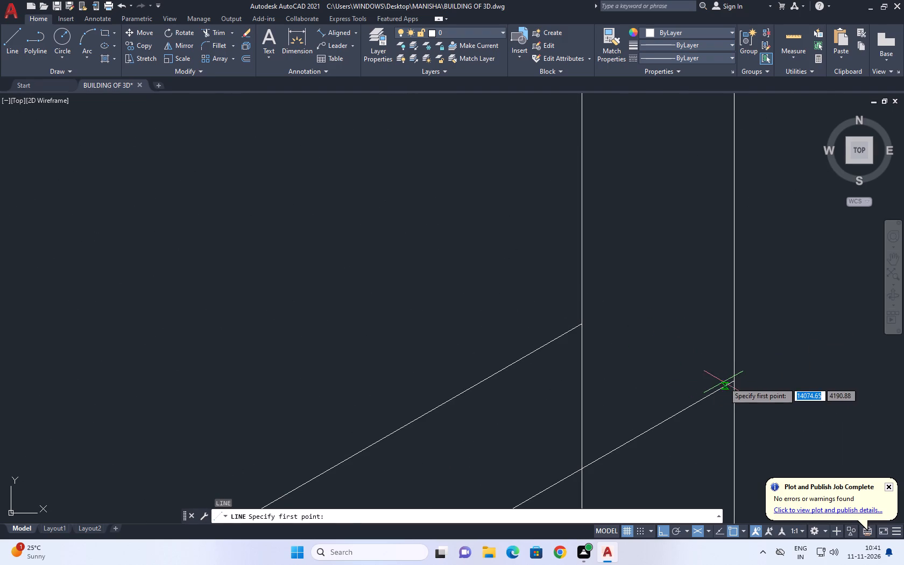
{"action": "left_click", "coordinate": [735, 382]}
{"action": "scroll", "coordinate": [500, 293], "scroll_direction": "down", "scroll_amount": 2}
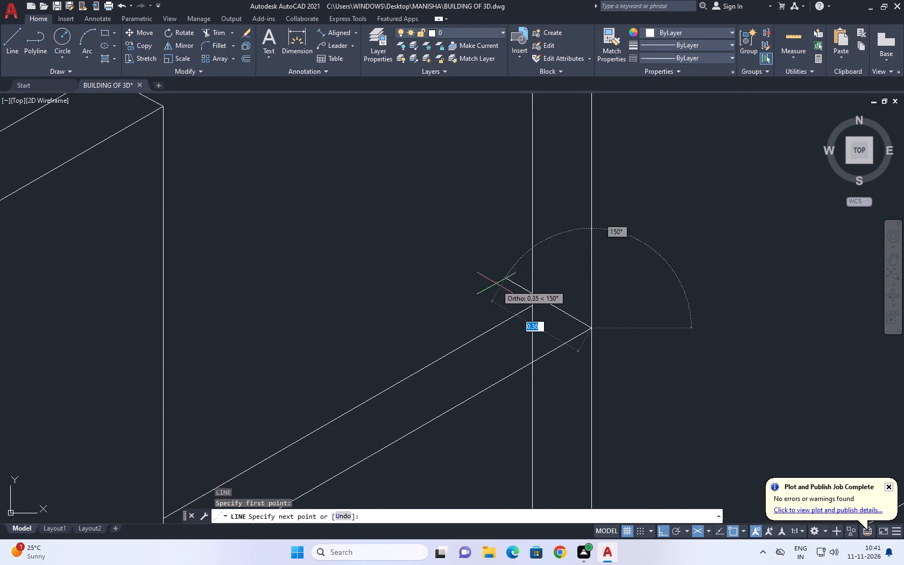
{"action": "left_click", "coordinate": [496, 283]}
{"action": "key", "text": "Escape"}
Move the inner sill line up so its far end meets the end edge at the inner vertical line.
{"action": "left_click", "coordinate": [478, 341]}
{"action": "left_click", "coordinate": [467, 320]}
{"action": "middle_click_drag", "start_coordinate": [522, 295], "coordinate": [517, 342]}
{"action": "scroll", "coordinate": [517, 338], "scroll_direction": "up", "scroll_amount": 1}
{"action": "key", "text": "m"}
{"action": "key", "text": "space"}
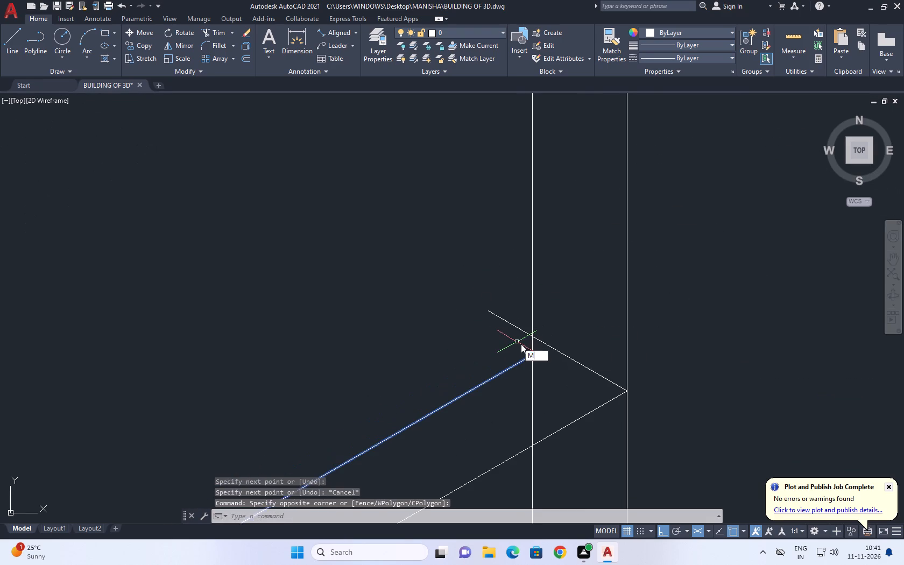
{"action": "left_click", "coordinate": [529, 354]}
{"action": "left_click", "coordinate": [530, 338]}
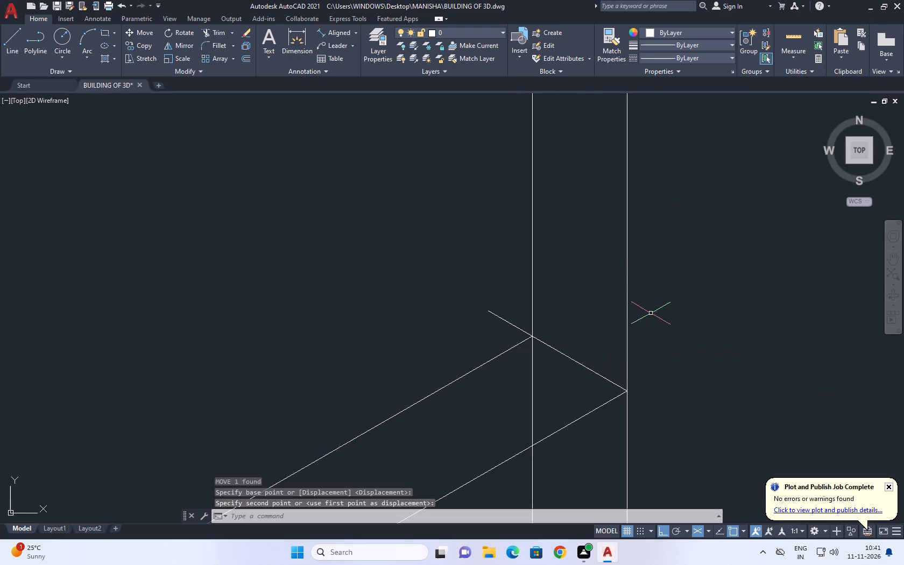
Trim the part of the sill's end edge that overhangs beyond the far jamb's inner vertical line.
{"action": "scroll", "coordinate": [651, 132], "scroll_direction": "down", "scroll_amount": 4}
{"action": "scroll", "coordinate": [604, 254], "scroll_direction": "down", "scroll_amount": 1}
{"action": "middle_click", "coordinate": [605, 254]}
{"action": "scroll", "coordinate": [607, 255], "scroll_direction": "up", "scroll_amount": 2}
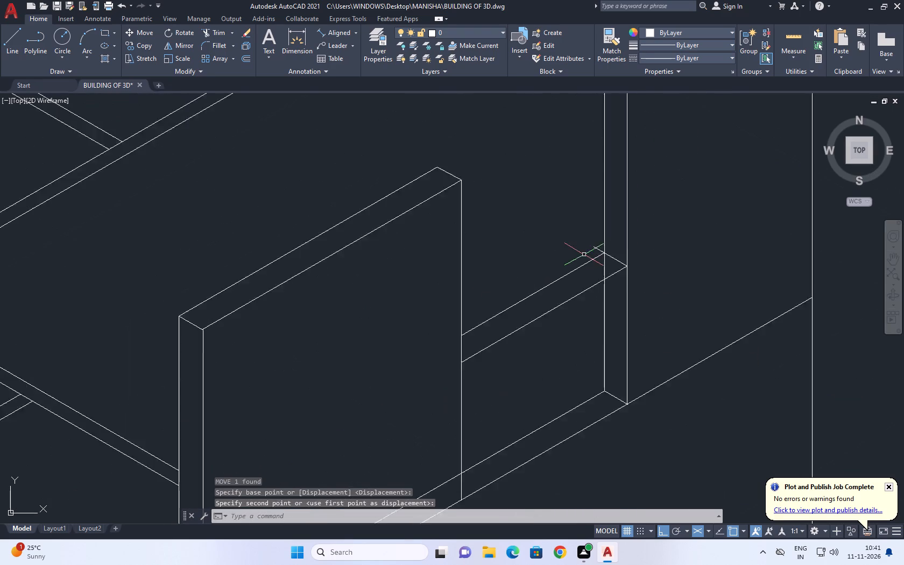
{"action": "scroll", "coordinate": [583, 253], "scroll_direction": "up", "scroll_amount": 2}
{"action": "left_click", "coordinate": [220, 31]}
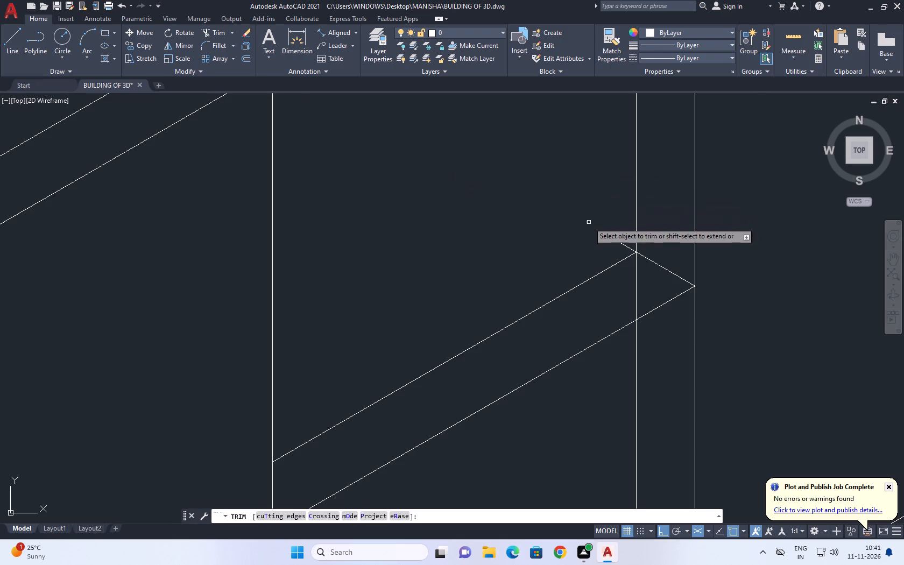
{"action": "scroll", "coordinate": [589, 224], "scroll_direction": "up", "scroll_amount": 2}
{"action": "left_click", "coordinate": [687, 252]}
{"action": "left_click_drag", "start_coordinate": [624, 291], "coordinate": [606, 294]}
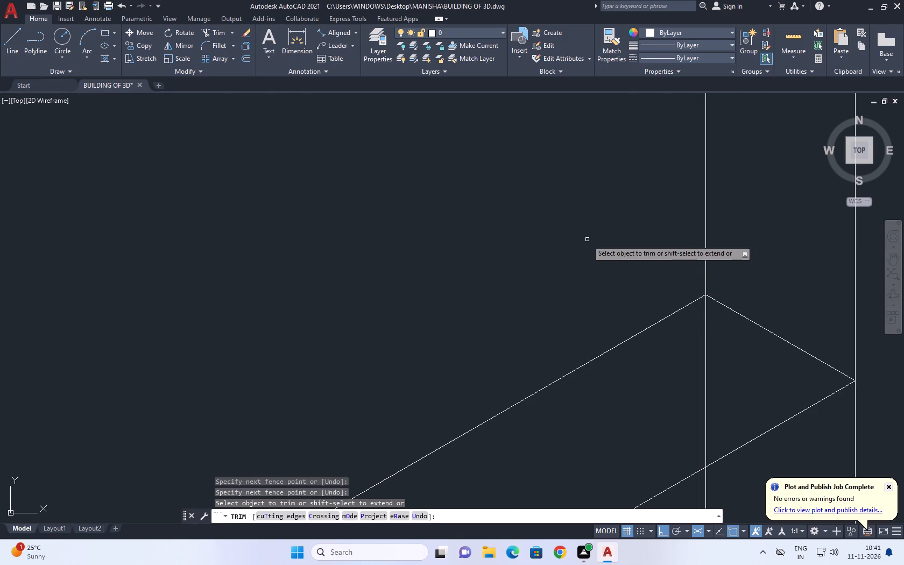
{"action": "right_click", "coordinate": [587, 239]}
{"action": "left_click", "coordinate": [596, 253]}
Trim the far jamb's inner vertical line between the inner and outer sill lines.
{"action": "scroll", "coordinate": [548, 241], "scroll_direction": "down", "scroll_amount": 4}
{"action": "middle_click_drag", "start_coordinate": [447, 325], "coordinate": [463, 327]}
{"action": "left_click", "coordinate": [224, 35]}
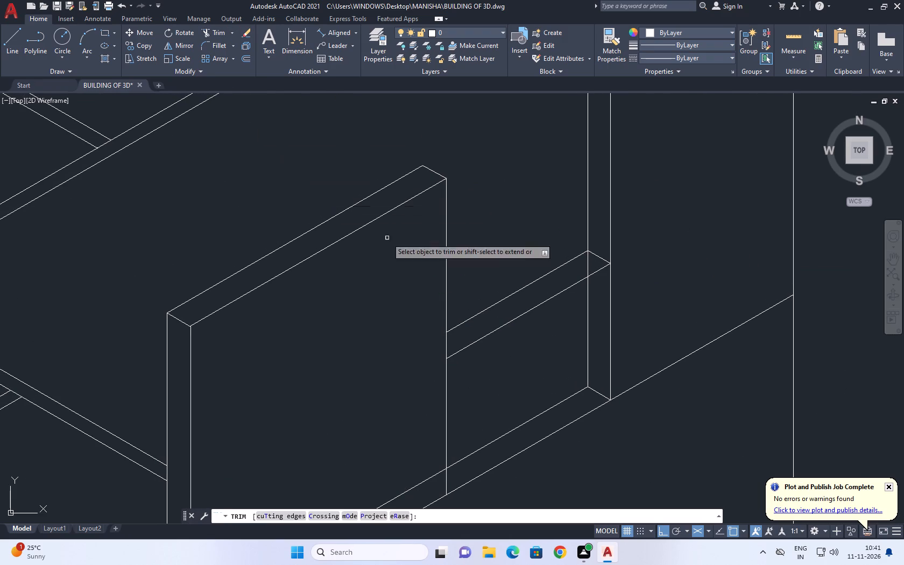
{"action": "scroll", "coordinate": [582, 270], "scroll_direction": "up", "scroll_amount": 1}
{"action": "left_click", "coordinate": [584, 262]}
{"action": "left_click", "coordinate": [592, 258]}
{"action": "right_click", "coordinate": [601, 225]}
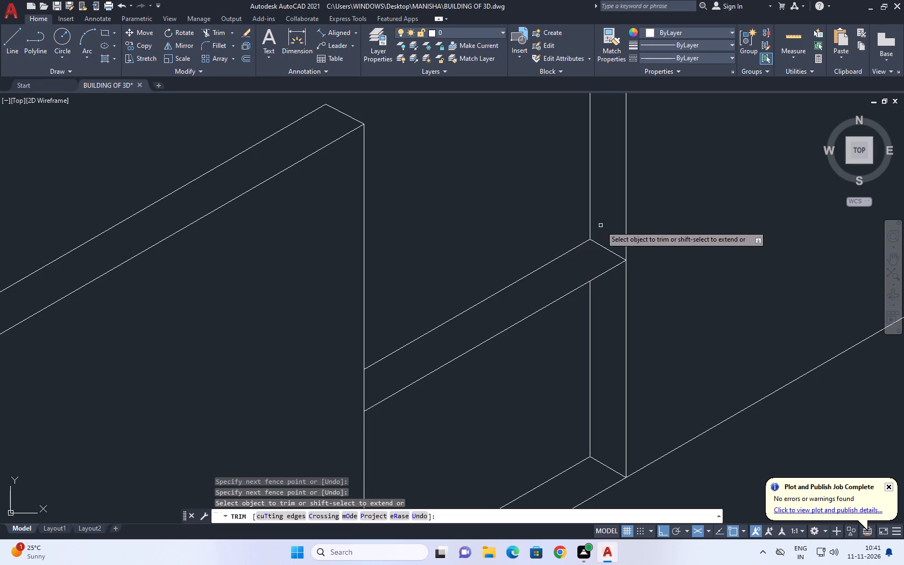
{"action": "left_click", "coordinate": [621, 241]}
Erase the inner base line across the opening below the sill.
{"action": "scroll", "coordinate": [594, 243], "scroll_direction": "down", "scroll_amount": 3}
{"action": "middle_click_drag", "start_coordinate": [594, 249], "coordinate": [607, 266]}
{"action": "scroll", "coordinate": [581, 321], "scroll_direction": "up", "scroll_amount": 3}
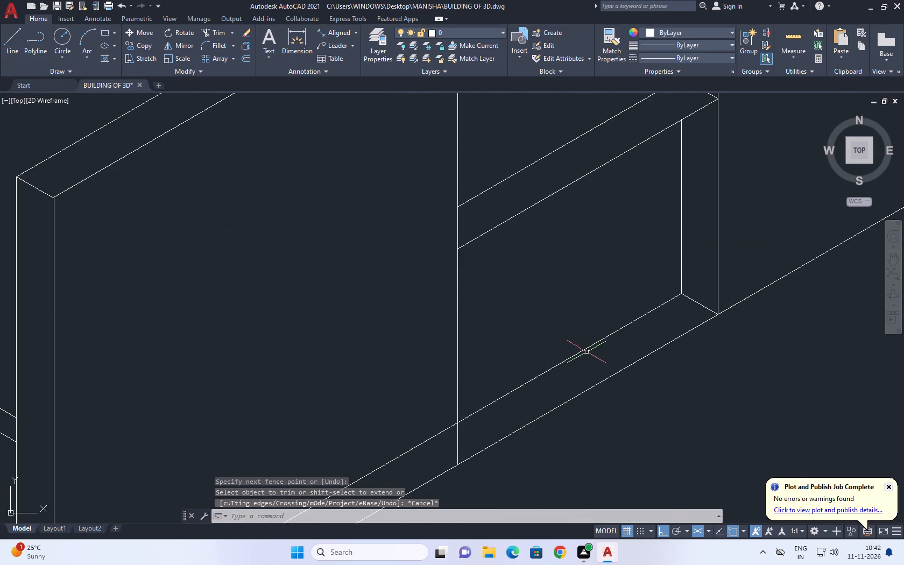
{"action": "left_click", "coordinate": [587, 354]}
{"action": "left_click", "coordinate": [563, 331]}
{"action": "right_click", "coordinate": [528, 267]}
{"action": "left_click", "coordinate": [568, 334]}
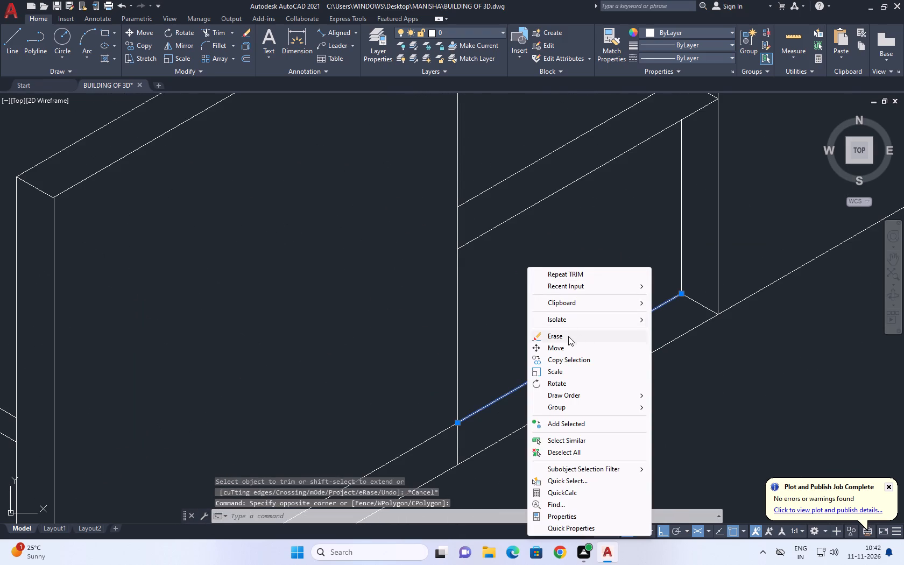
Erase the leftover inner vertical line below the sill and the short base corner edge at the far jamb.
{"action": "left_click_drag", "start_coordinate": [709, 244], "coordinate": [701, 243]}
{"action": "left_click", "coordinate": [642, 237]}
{"action": "right_click", "coordinate": [643, 237]}
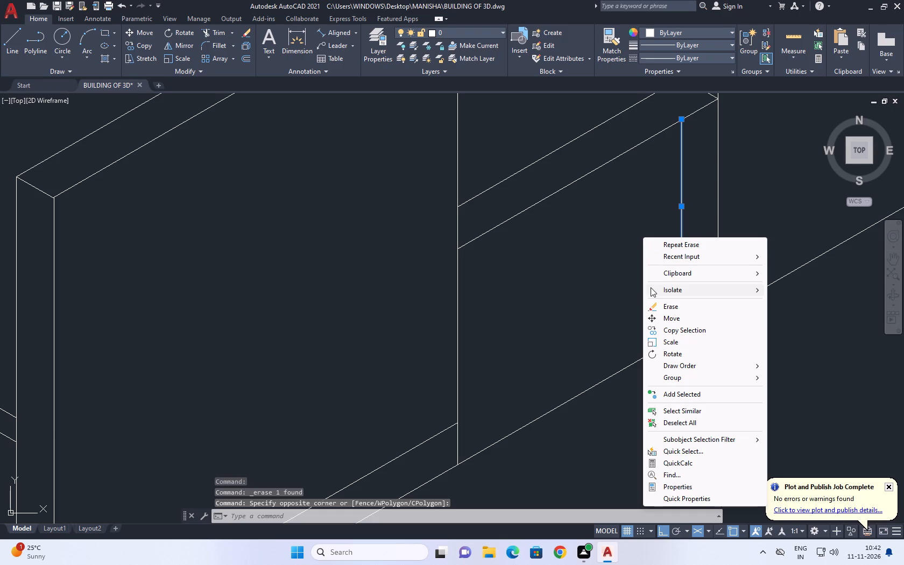
{"action": "left_click", "coordinate": [664, 305]}
{"action": "scroll", "coordinate": [678, 307], "scroll_direction": "up", "scroll_amount": 1}
{"action": "left_click_drag", "start_coordinate": [703, 288], "coordinate": [676, 294]}
{"action": "left_click_drag", "start_coordinate": [653, 300], "coordinate": [648, 306]}
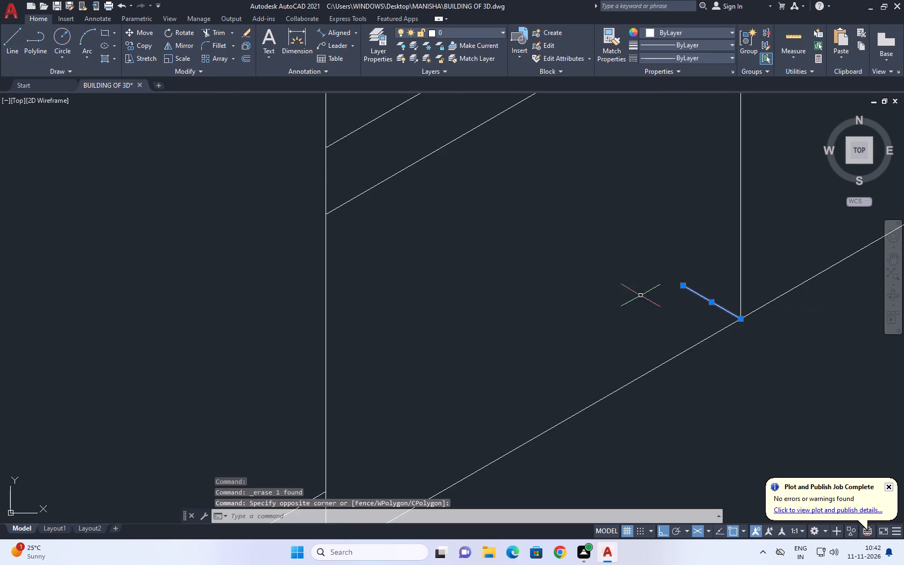
{"action": "right_click", "coordinate": [564, 224]}
{"action": "left_click", "coordinate": [610, 294]}
Trim the near wall section's inner base line and both jamb vertical lines below the outer sill line.
{"action": "scroll", "coordinate": [590, 282], "scroll_direction": "down", "scroll_amount": 4}
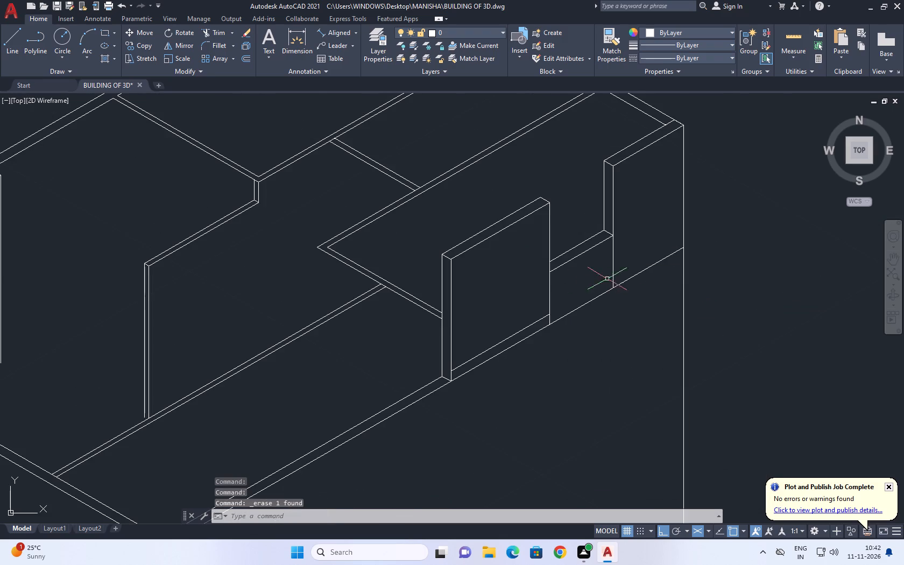
{"action": "middle_click_drag", "start_coordinate": [608, 282], "coordinate": [616, 294]}
{"action": "left_click", "coordinate": [221, 37]}
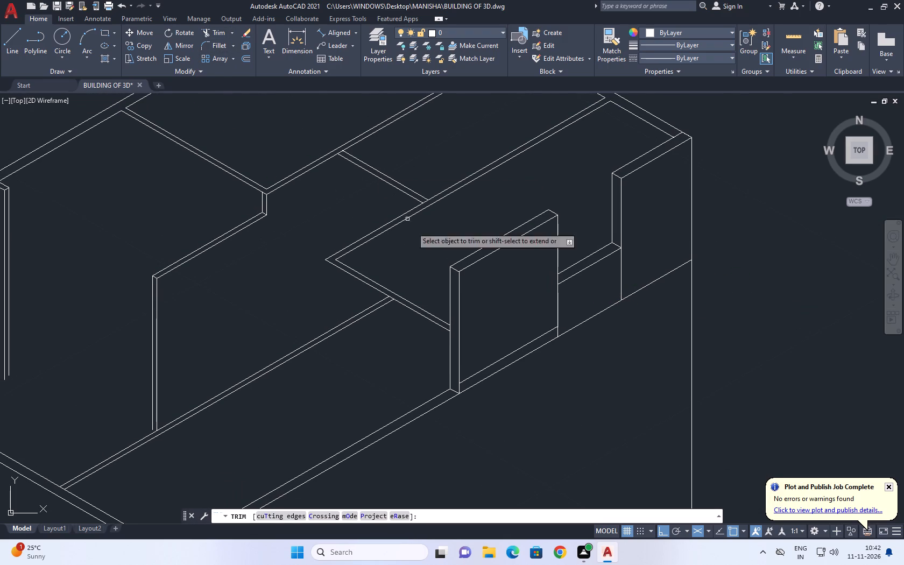
{"action": "left_click", "coordinate": [524, 347]}
{"action": "left_click", "coordinate": [548, 321]}
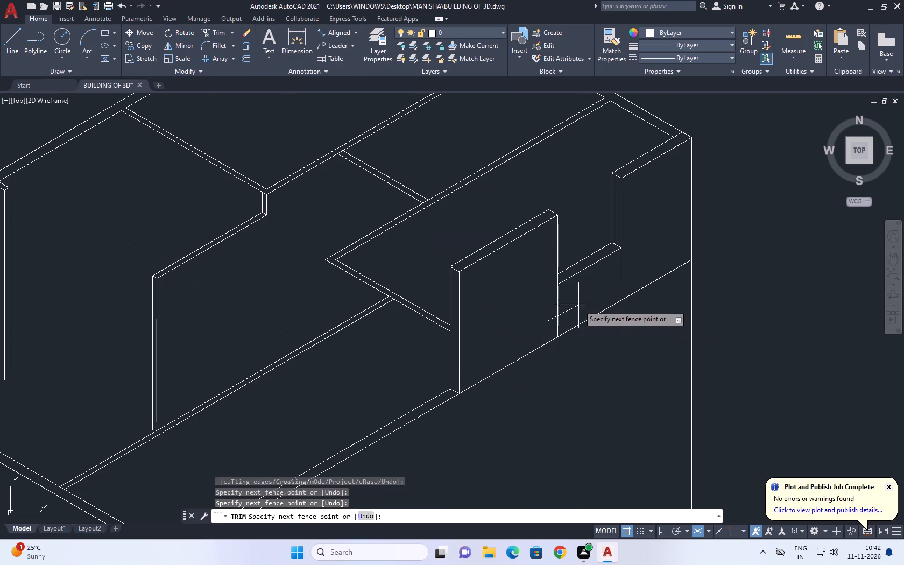
{"action": "left_click_drag", "start_coordinate": [651, 265], "coordinate": [634, 267]}
{"action": "right_click", "coordinate": [618, 267]}
{"action": "left_click", "coordinate": [651, 288]}
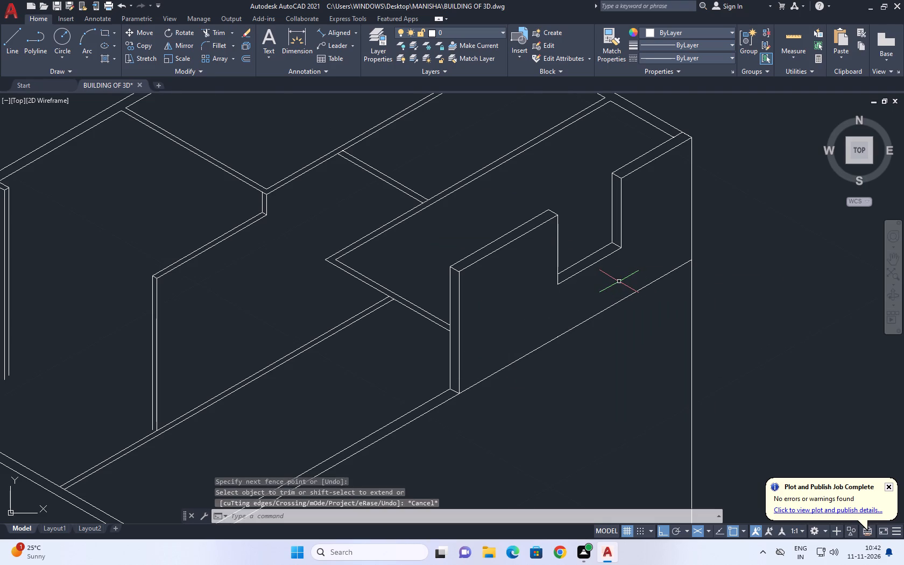
{"action": "middle_click_drag", "start_coordinate": [585, 196], "coordinate": [591, 223]}
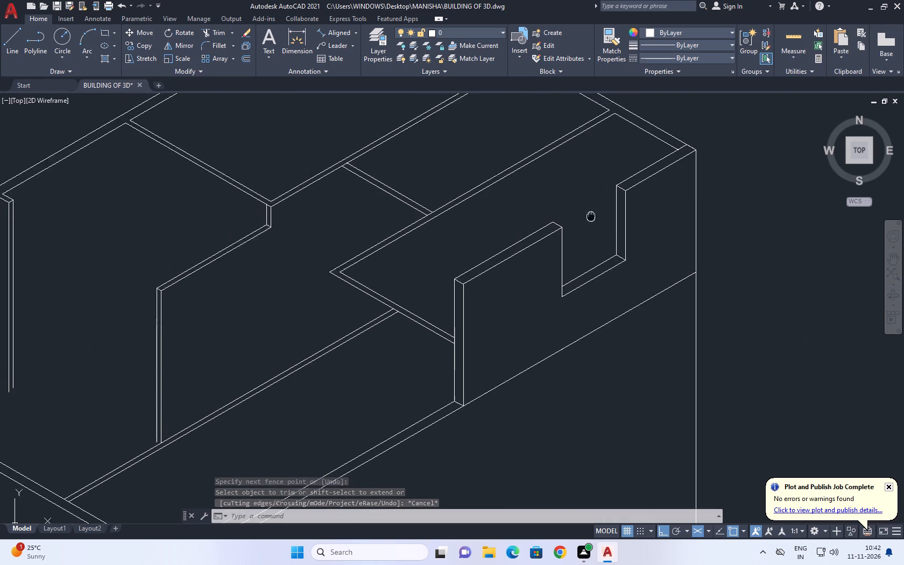
Draw a 2 by 2 isometric window outline on the front wall's lower outer face, near the far corner.
{"action": "middle_click_drag", "start_coordinate": [591, 223], "coordinate": [591, 258]}
{"action": "middle_click_drag", "start_coordinate": [638, 312], "coordinate": [636, 310]}
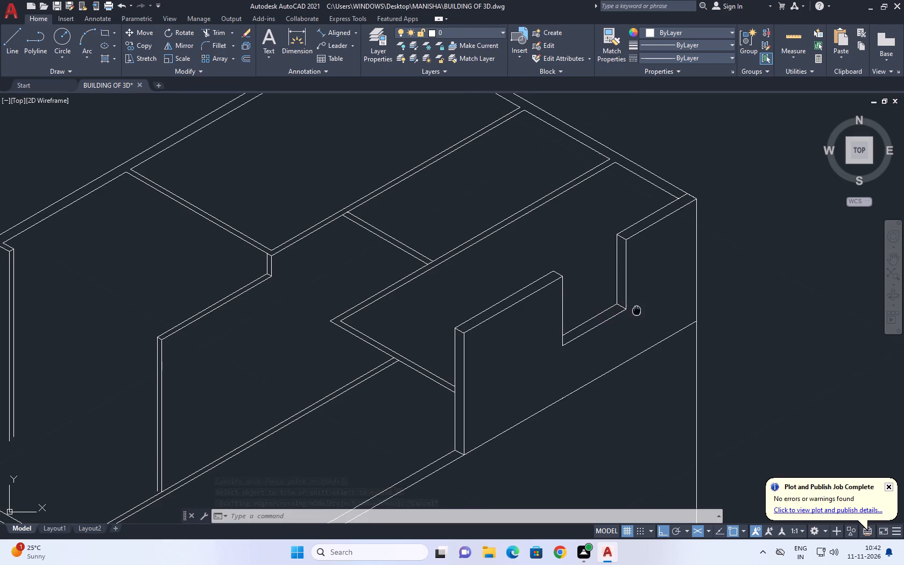
{"action": "middle_click_drag", "start_coordinate": [636, 310], "coordinate": [588, 310]}
{"action": "middle_click_drag", "start_coordinate": [634, 344], "coordinate": [570, 257]}
{"action": "scroll", "coordinate": [563, 242], "scroll_direction": "down", "scroll_amount": 3}
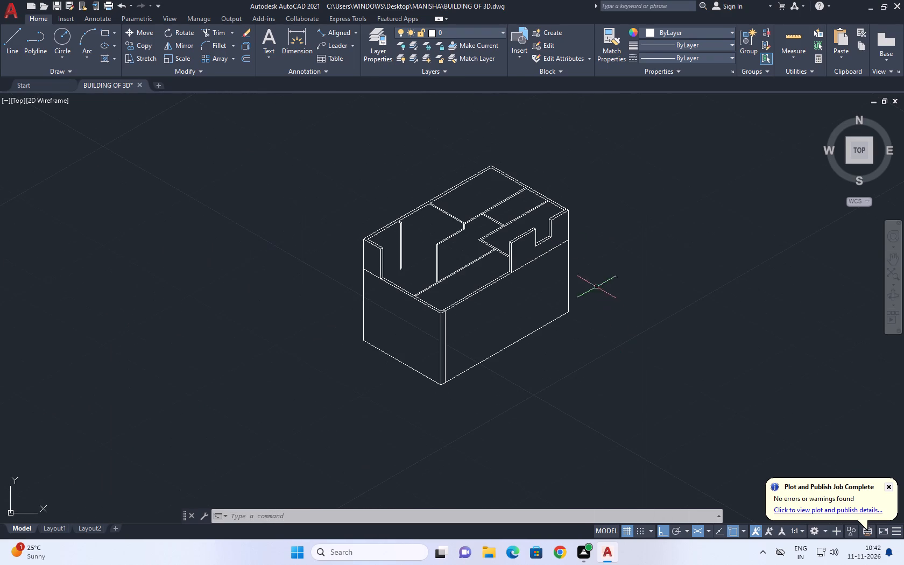
{"action": "left_click", "coordinate": [10, 42]}
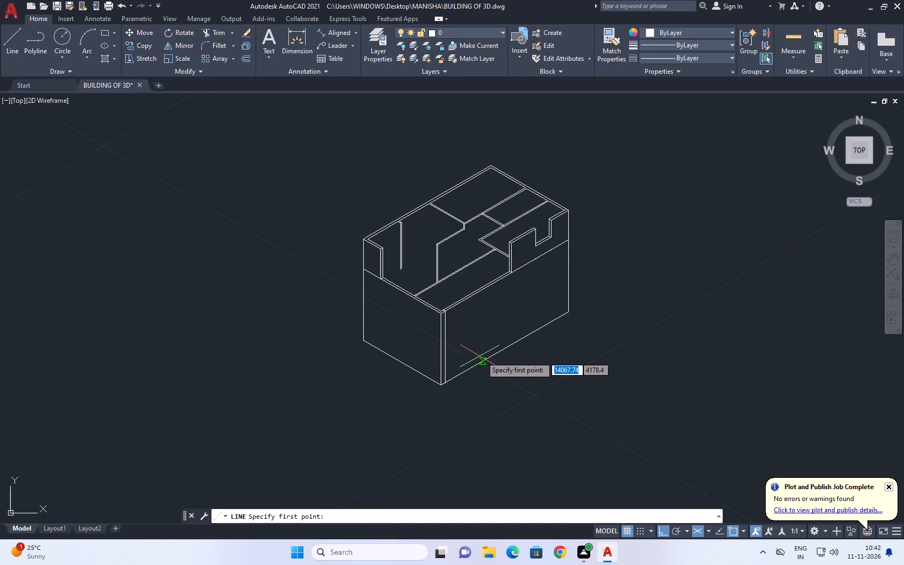
{"action": "scroll", "coordinate": [525, 279], "scroll_direction": "up", "scroll_amount": 3}
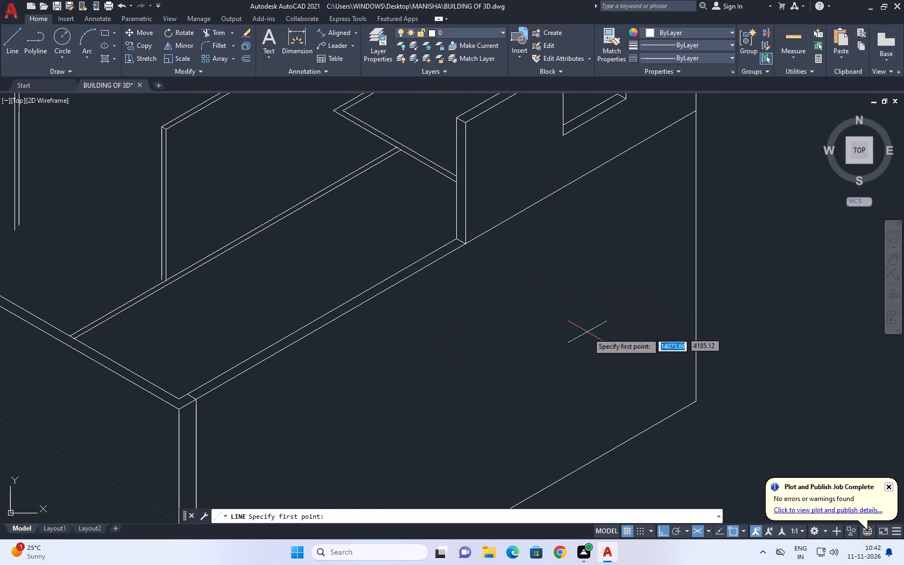
{"action": "left_click_drag", "start_coordinate": [588, 333], "coordinate": [588, 327]}
{"action": "key", "text": "F5"}
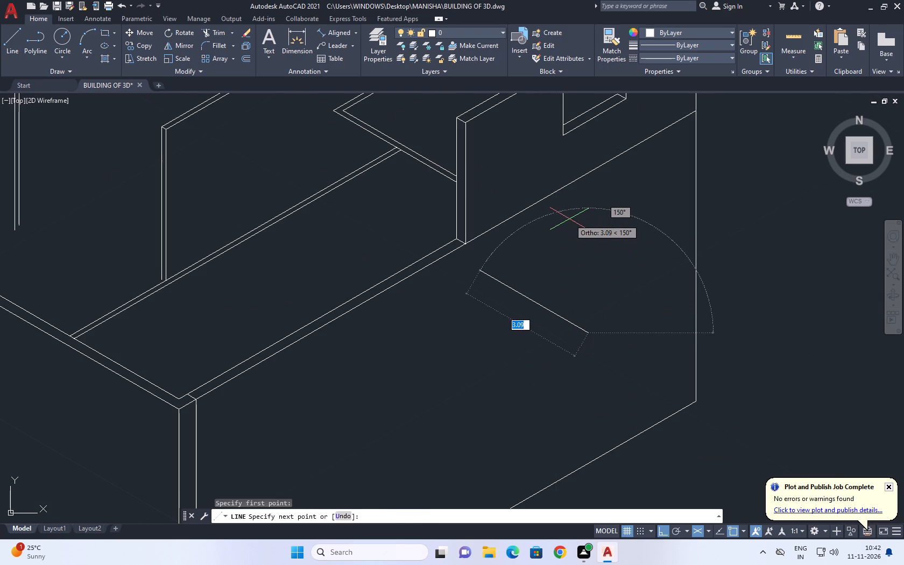
{"action": "key", "text": "2"}
{"action": "key", "text": "Return"}
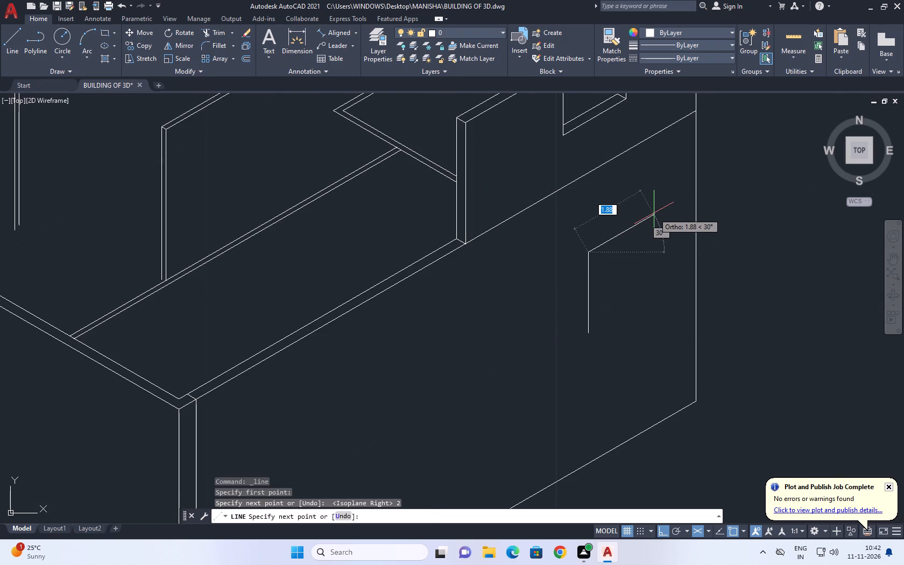
{"action": "key", "text": "2"}
{"action": "key", "text": "Return"}
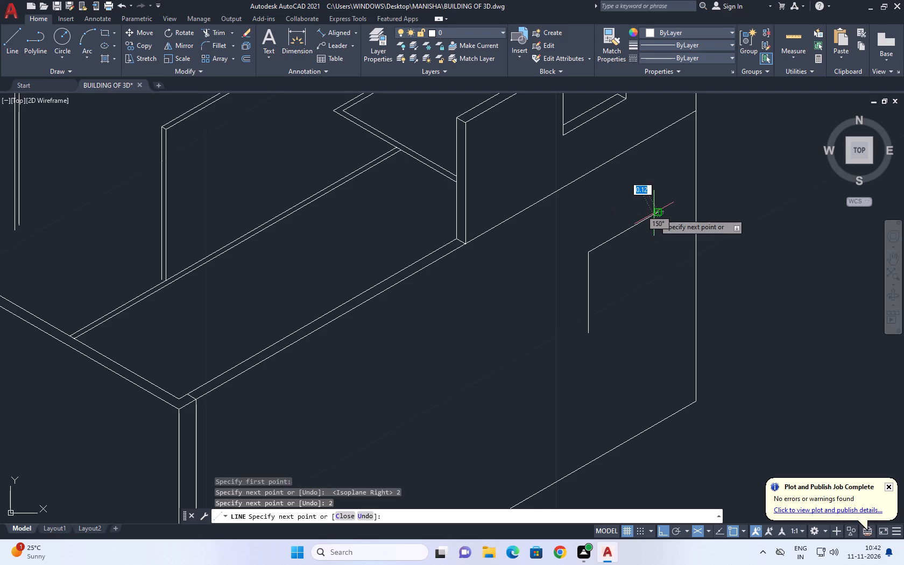
{"action": "scroll", "coordinate": [661, 272], "scroll_direction": "up", "scroll_amount": 1}
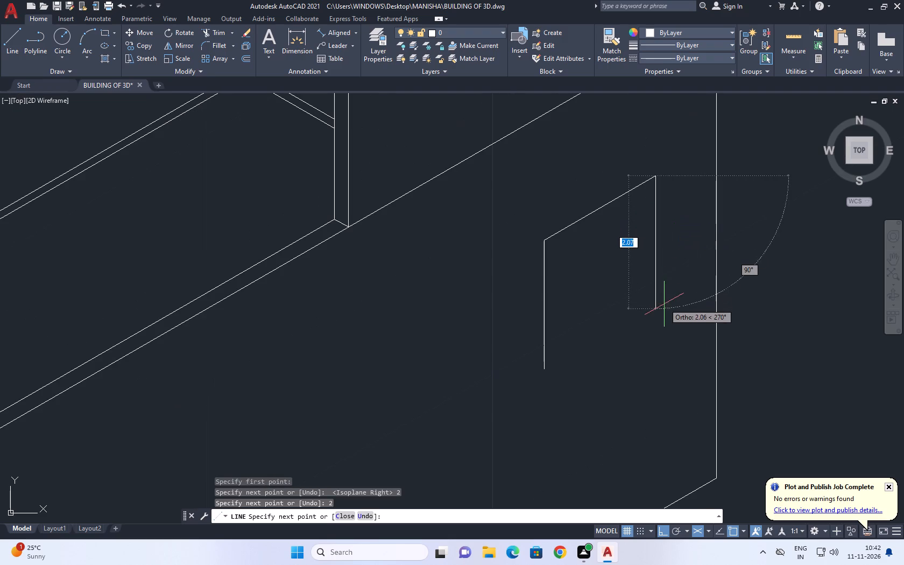
{"action": "key", "text": "2"}
{"action": "key", "text": "Return"}
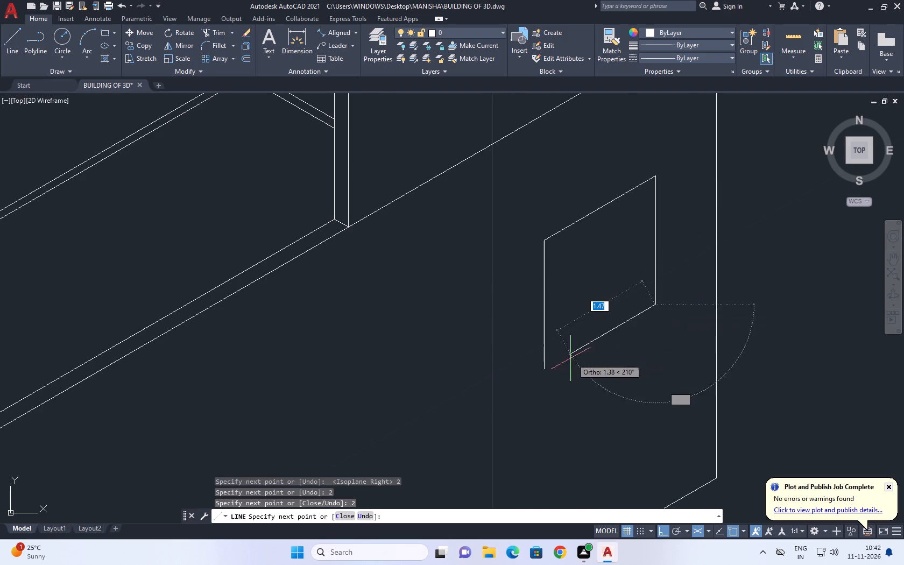
{"action": "left_click_drag", "start_coordinate": [540, 368], "coordinate": [550, 357]}
{"action": "right_click", "coordinate": [592, 273]}
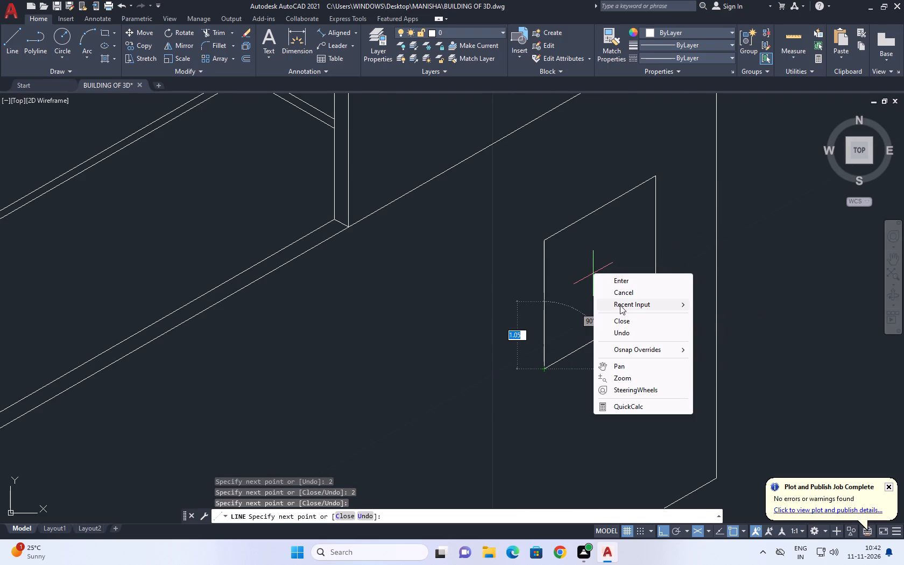
{"action": "left_click", "coordinate": [635, 291]}
Draw a vertical centre line from the window outline's top edge midpoint to its bottom edge.
{"action": "middle_click_drag", "start_coordinate": [606, 274], "coordinate": [601, 292]}
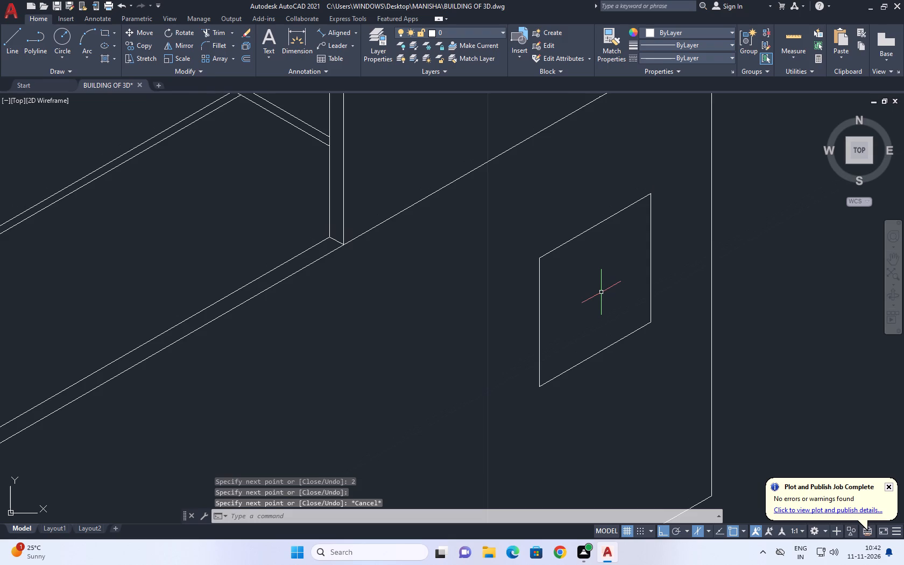
{"action": "key", "text": "l"}
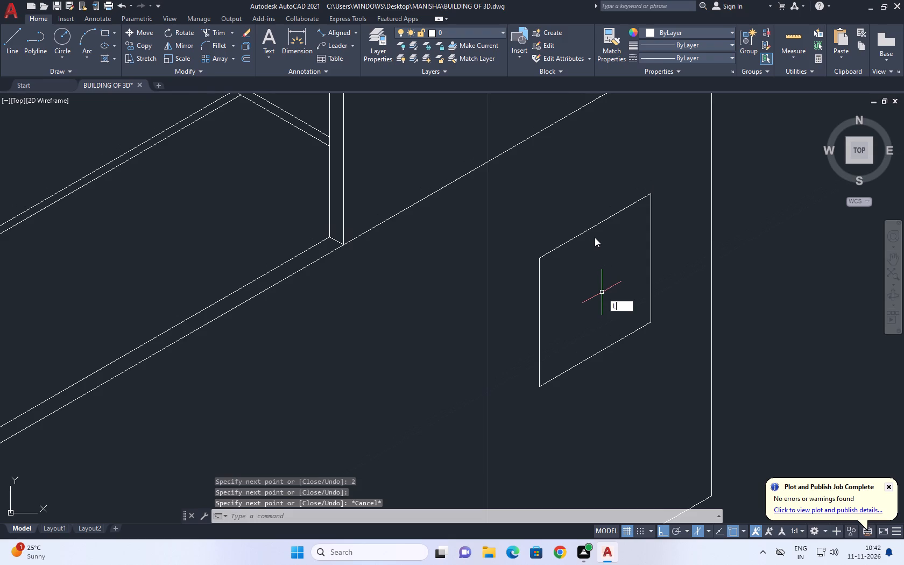
{"action": "key", "text": "Return"}
{"action": "left_click", "coordinate": [594, 227]}
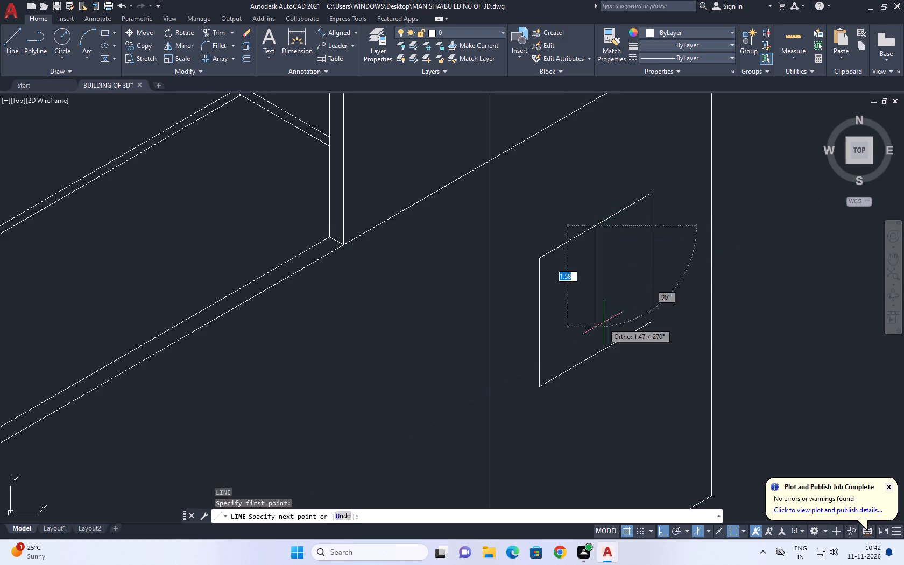
{"action": "left_click", "coordinate": [592, 356]}
{"action": "right_click", "coordinate": [629, 288]}
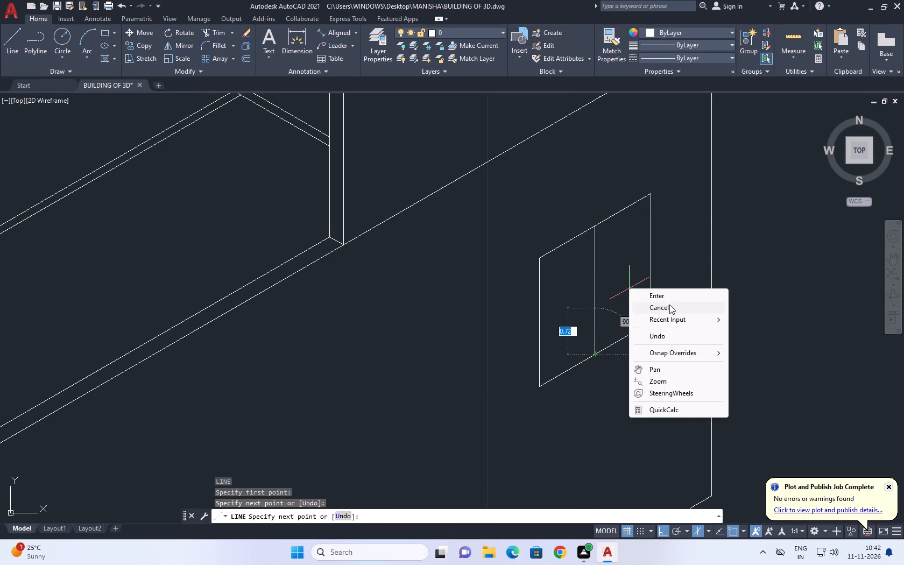
{"action": "left_click", "coordinate": [670, 303]}
Copy the window's far vertical edge 0.2 inward along the left isoplane's receding axis to show the wall depth.
{"action": "left_click", "coordinate": [668, 281]}
{"action": "left_click", "coordinate": [632, 242]}
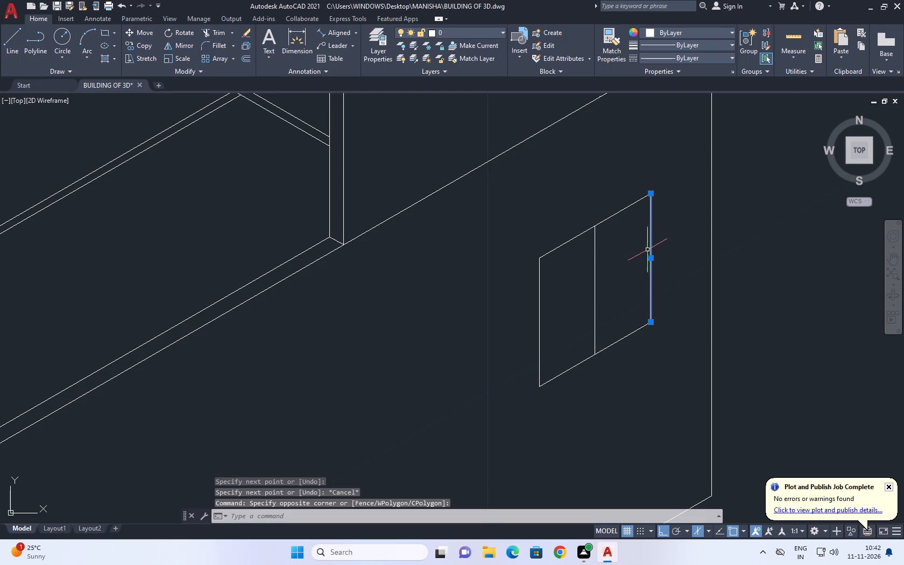
{"action": "key", "text": "c"}
{"action": "key", "text": "o"}
{"action": "key", "text": "space"}
{"action": "scroll", "coordinate": [654, 326], "scroll_direction": "up", "scroll_amount": 2}
{"action": "left_click", "coordinate": [644, 325]}
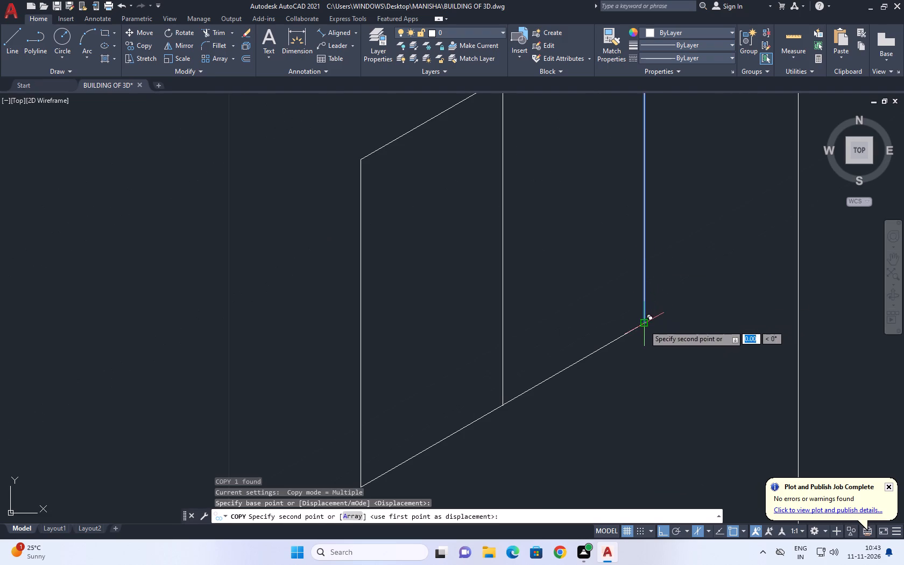
{"action": "scroll", "coordinate": [617, 323], "scroll_direction": "down", "scroll_amount": 2}
{"action": "key", "text": "F5"}
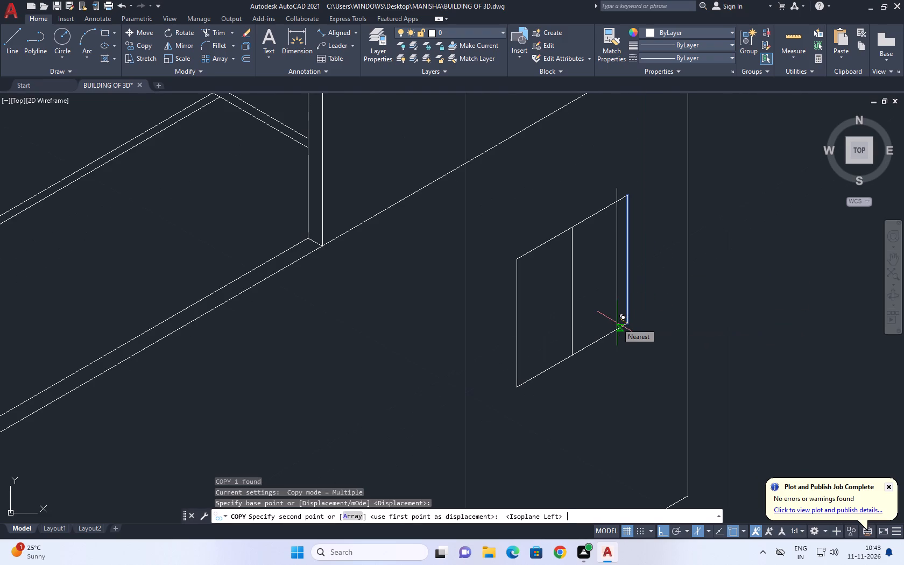
{"action": "scroll", "coordinate": [617, 323], "scroll_direction": "up", "scroll_amount": 1}
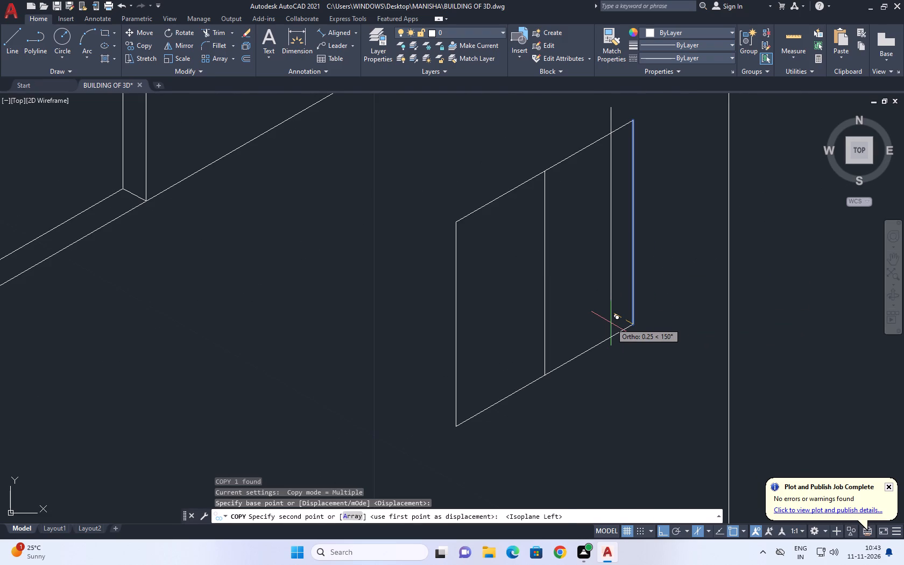
{"action": "type", "text": "0.2"}
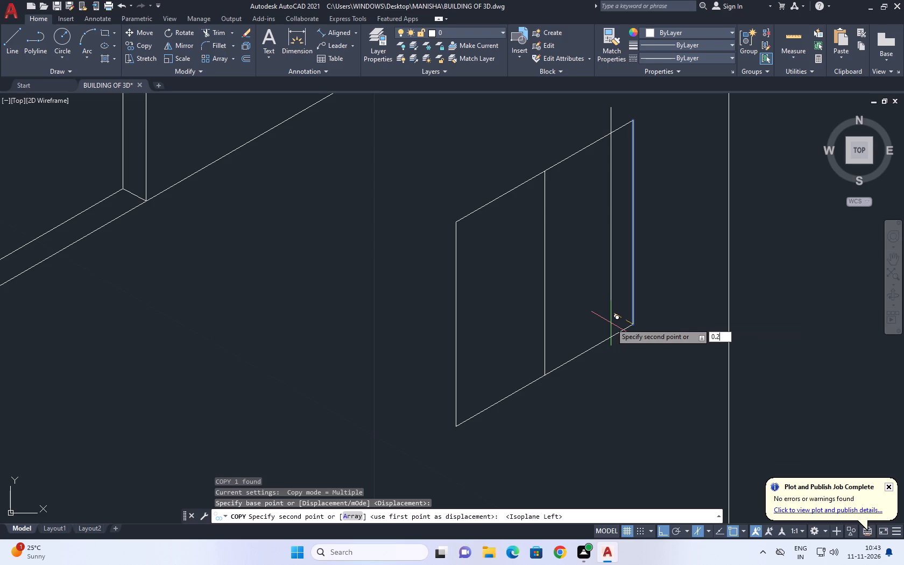
{"action": "key", "text": "Return"}
{"action": "key", "text": "space"}
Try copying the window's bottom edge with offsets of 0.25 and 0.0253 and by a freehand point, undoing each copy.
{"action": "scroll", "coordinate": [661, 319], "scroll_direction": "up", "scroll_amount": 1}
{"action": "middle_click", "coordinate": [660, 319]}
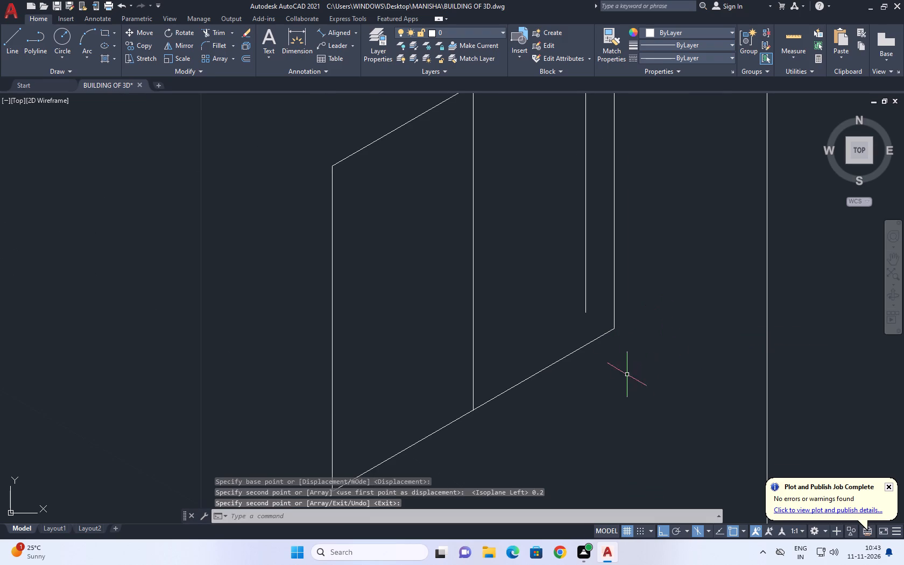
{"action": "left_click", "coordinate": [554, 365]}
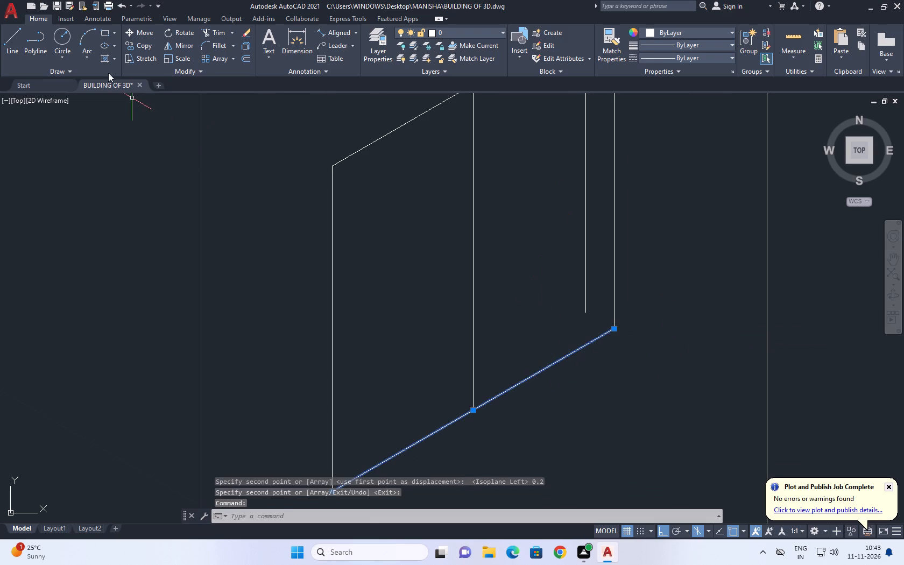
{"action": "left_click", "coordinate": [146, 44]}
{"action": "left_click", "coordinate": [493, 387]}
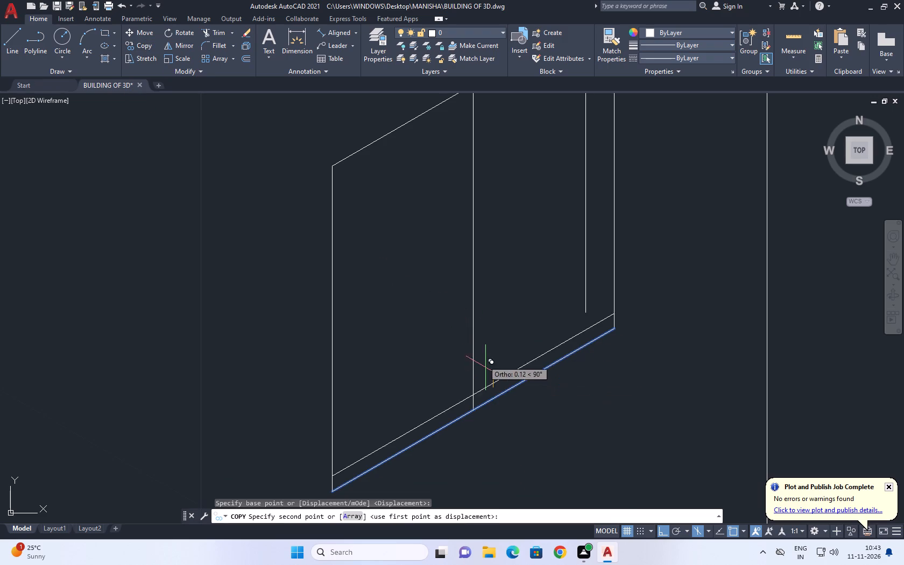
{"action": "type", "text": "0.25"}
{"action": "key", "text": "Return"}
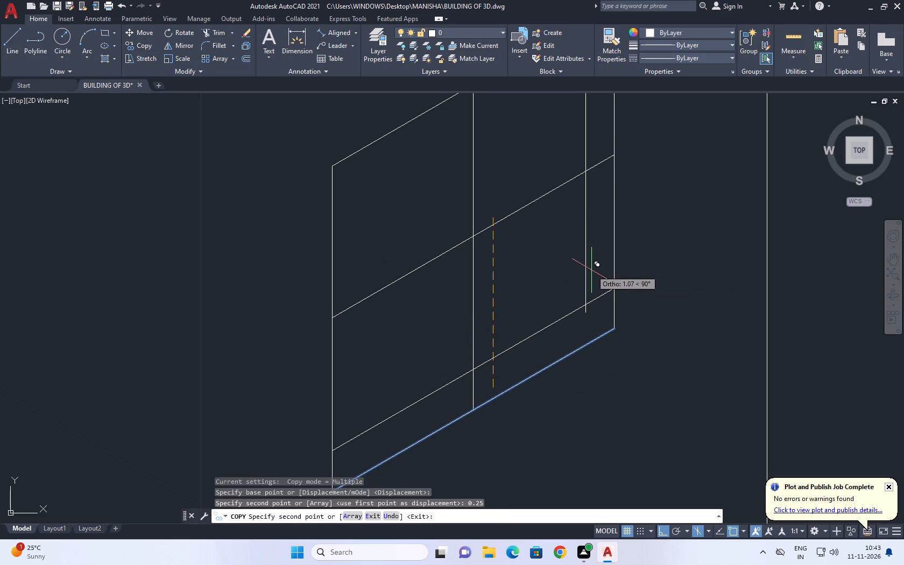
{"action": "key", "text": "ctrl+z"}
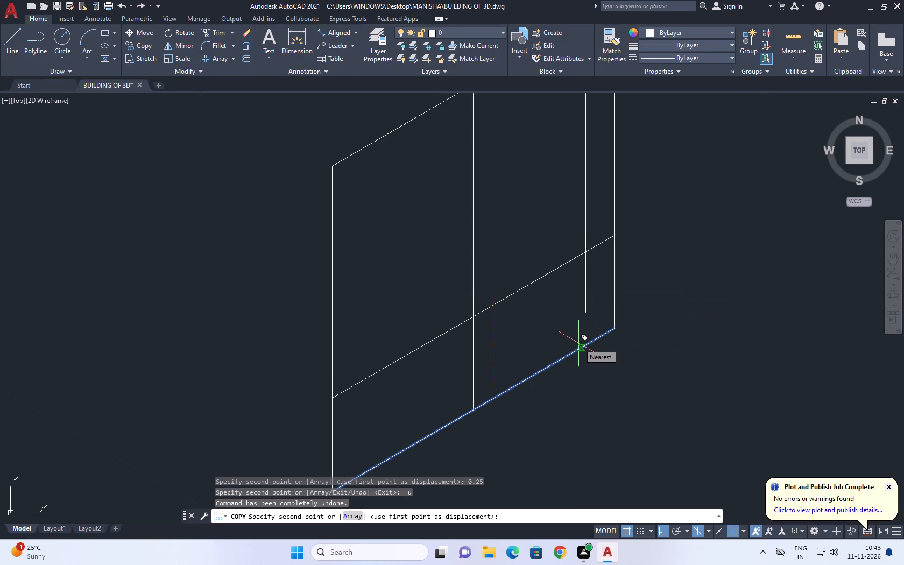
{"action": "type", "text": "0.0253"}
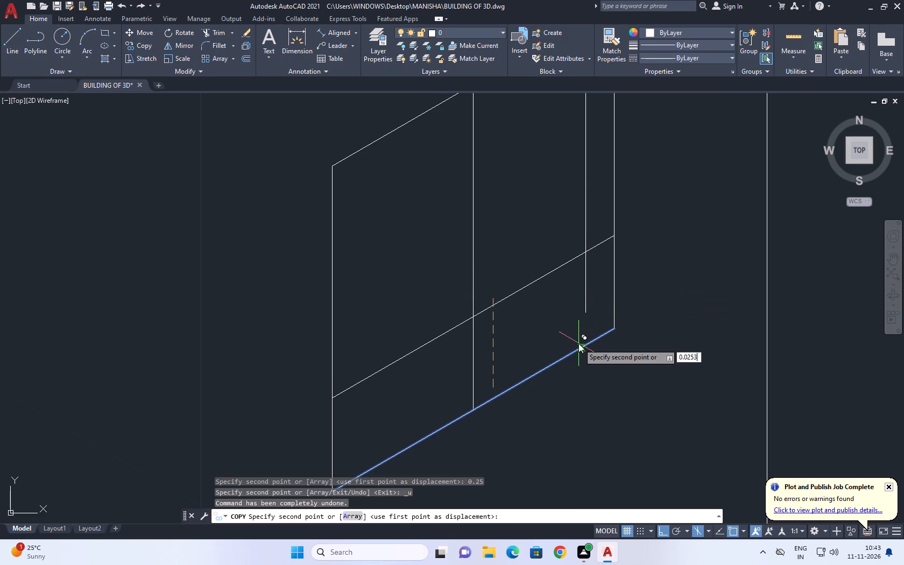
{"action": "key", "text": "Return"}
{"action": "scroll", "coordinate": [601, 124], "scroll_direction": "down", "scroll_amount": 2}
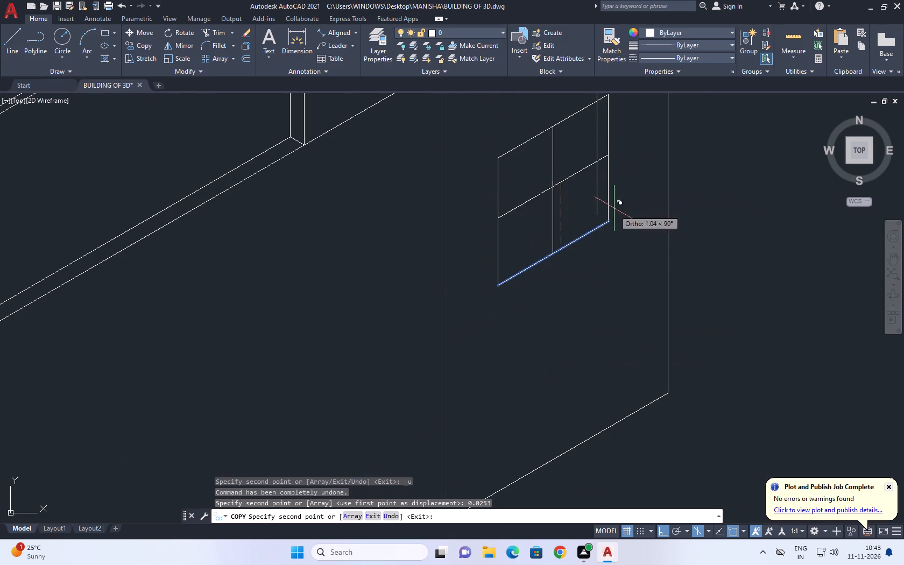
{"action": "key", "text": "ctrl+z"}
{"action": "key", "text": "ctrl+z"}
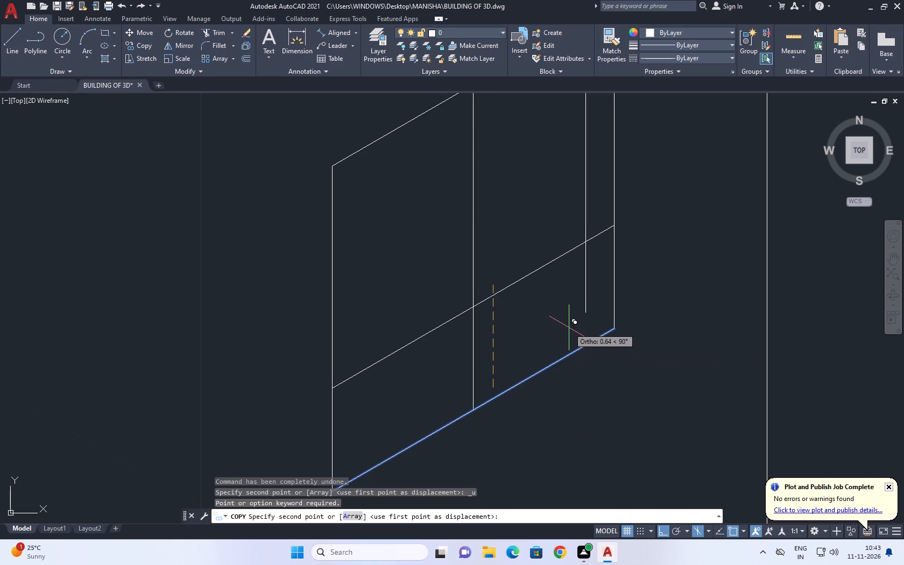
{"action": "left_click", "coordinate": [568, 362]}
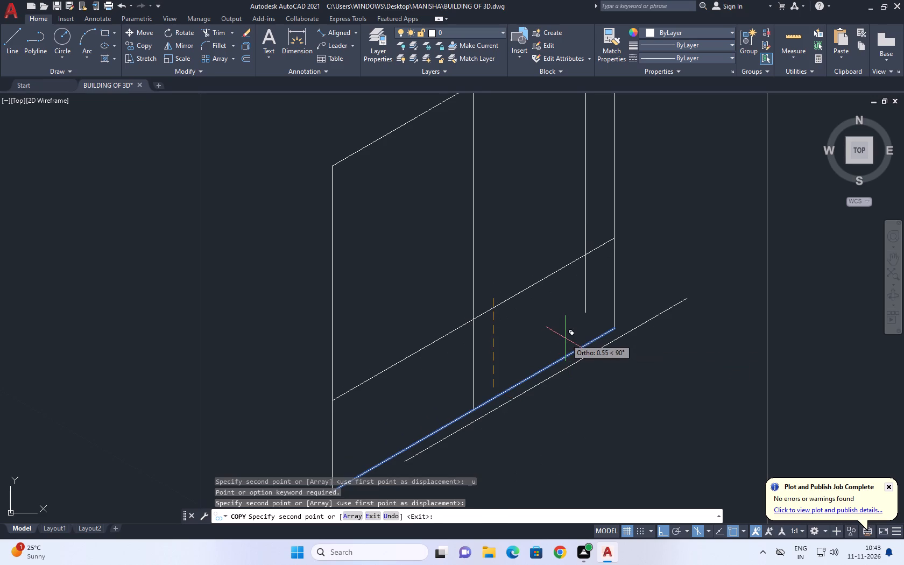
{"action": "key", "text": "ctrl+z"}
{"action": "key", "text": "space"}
Copy the window's bottom edge from its far corner to the lower end of the inner vertical depth line.
{"action": "left_click", "coordinate": [566, 368]}
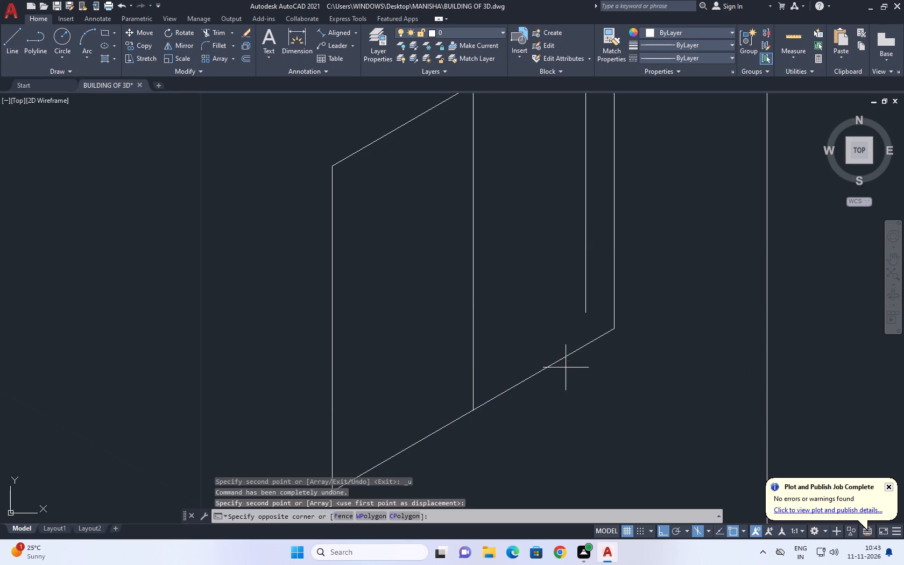
{"action": "left_click", "coordinate": [551, 342]}
{"action": "key", "text": "c"}
{"action": "type", "text": "O"}
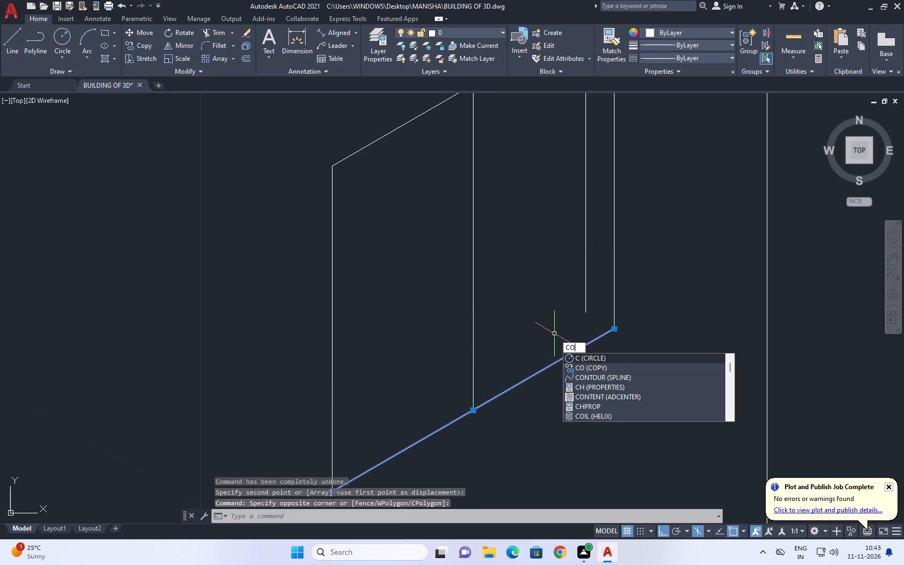
{"action": "key", "text": "space"}
{"action": "scroll", "coordinate": [614, 333], "scroll_direction": "up", "scroll_amount": 1}
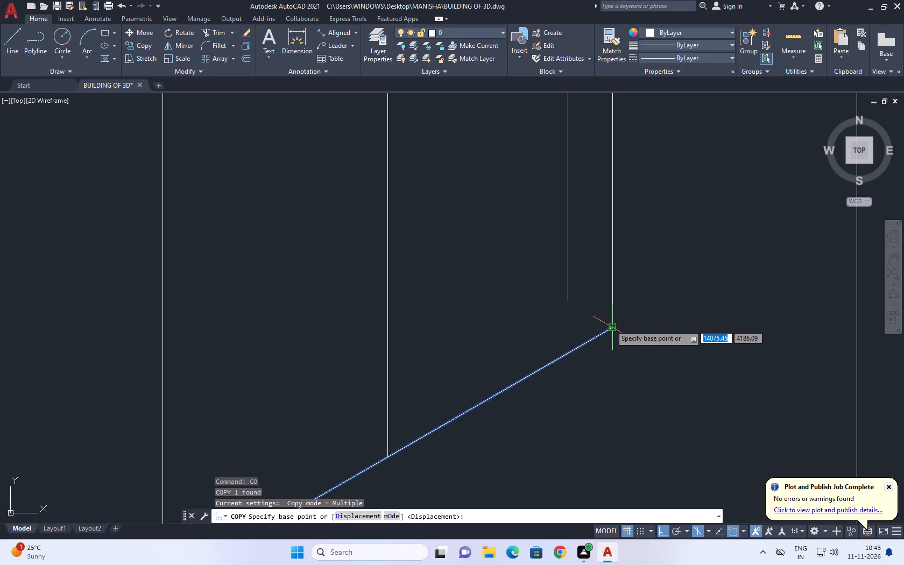
{"action": "left_click", "coordinate": [610, 327]}
{"action": "left_click", "coordinate": [570, 299]}
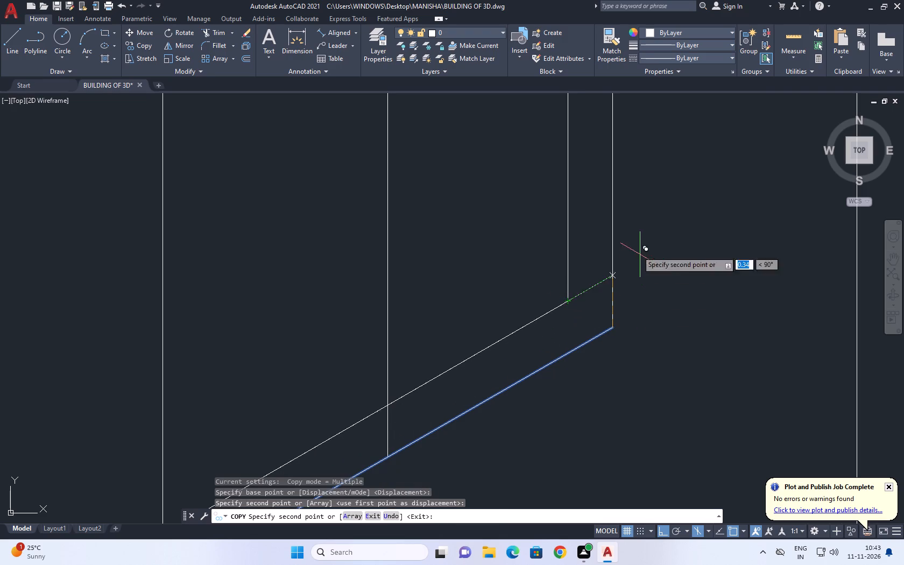
{"action": "key", "text": "space"}
{"action": "scroll", "coordinate": [598, 223], "scroll_direction": "down", "scroll_amount": 4}
{"action": "middle_click_drag", "start_coordinate": [584, 259], "coordinate": [529, 317]}
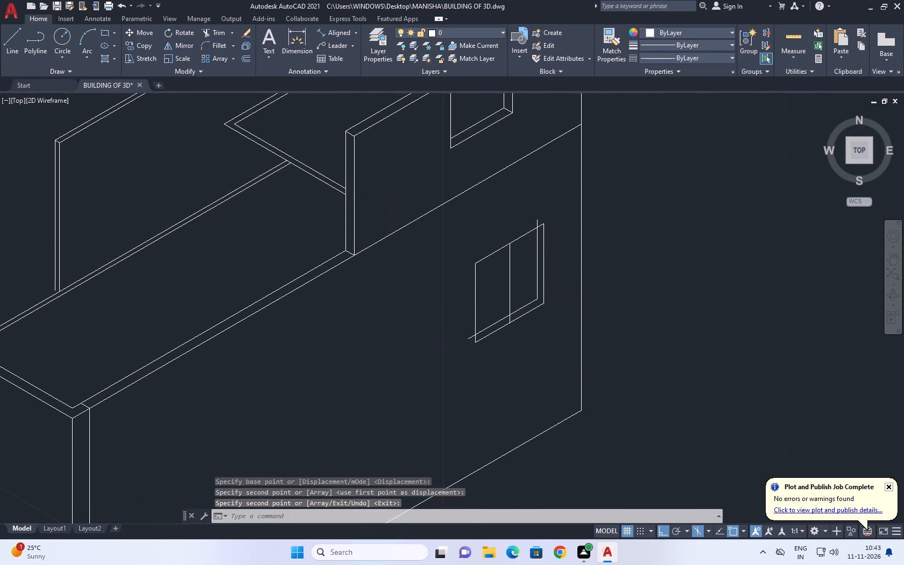
{"action": "middle_click_drag", "start_coordinate": [529, 317], "coordinate": [529, 317]}
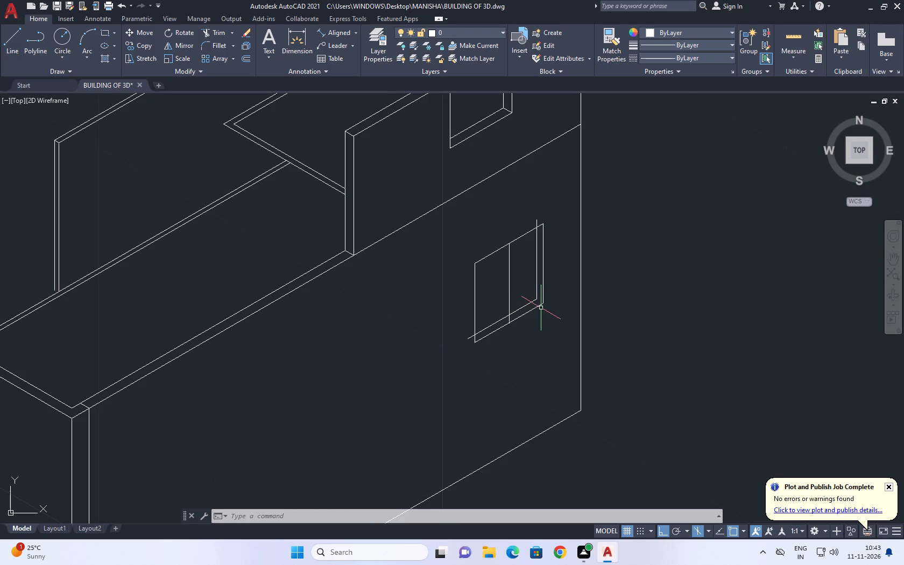
Trim the overhanging ends of the window's inner bottom line, the centre line below it and the inner vertical line above the top edge.
{"action": "scroll", "coordinate": [543, 306], "scroll_direction": "up", "scroll_amount": 1}
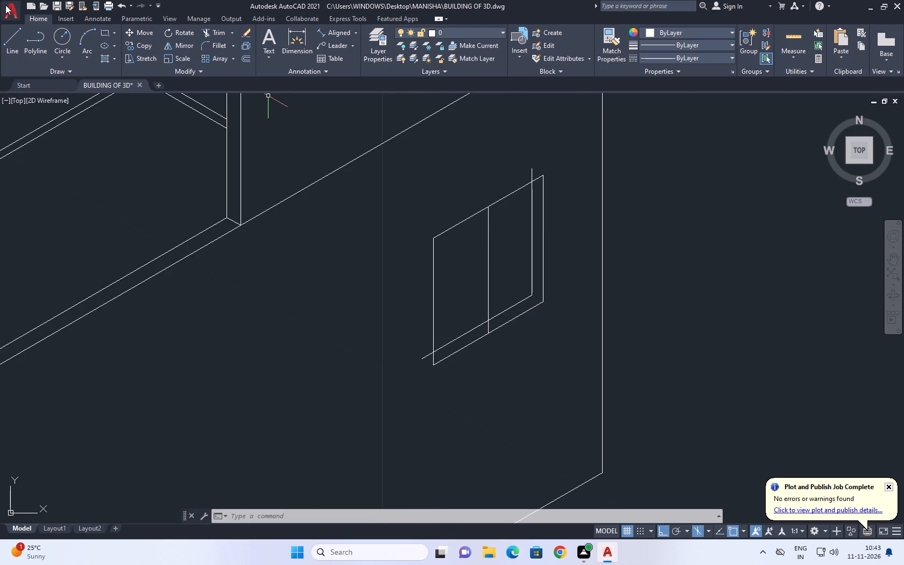
{"action": "left_click", "coordinate": [217, 30]}
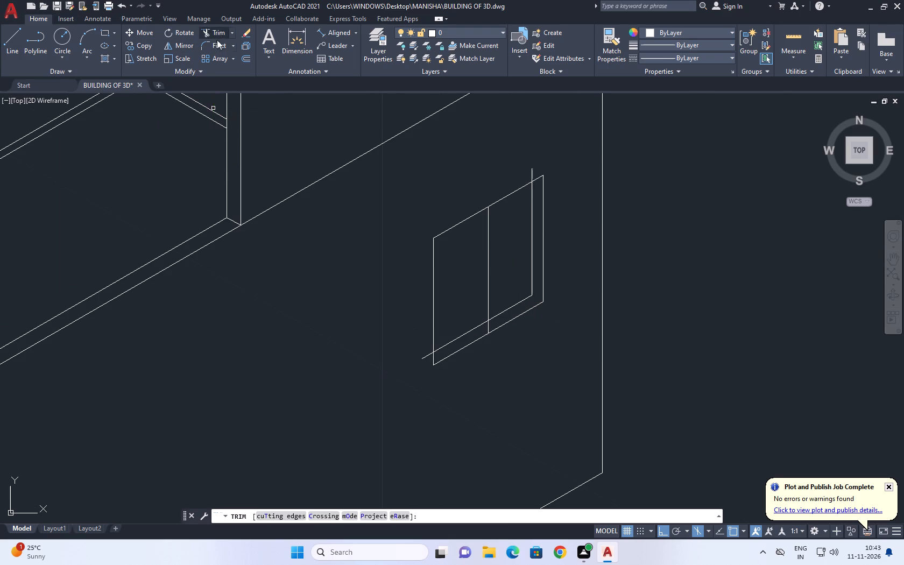
{"action": "scroll", "coordinate": [430, 355], "scroll_direction": "up", "scroll_amount": 2}
{"action": "left_click", "coordinate": [426, 350]}
{"action": "left_click", "coordinate": [425, 370]}
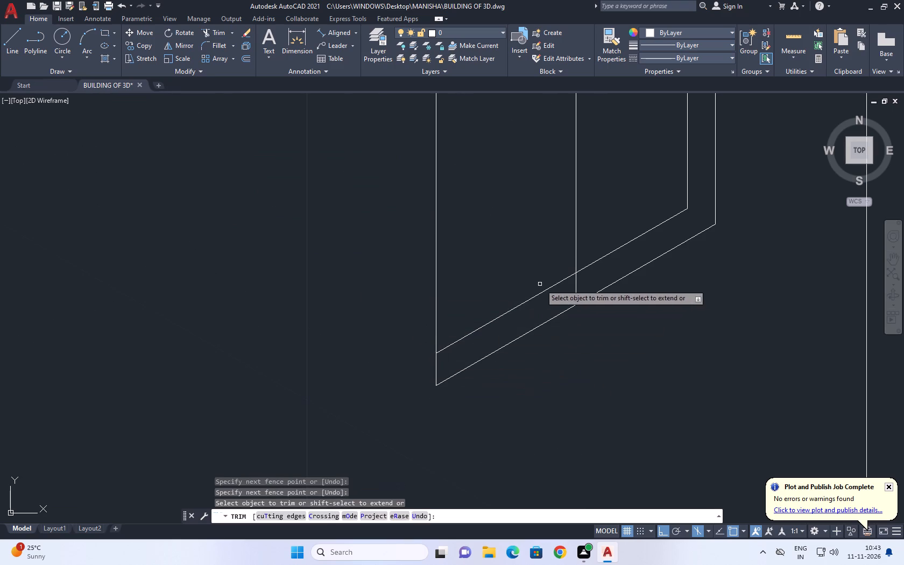
{"action": "left_click", "coordinate": [582, 288]}
{"action": "left_click_drag", "start_coordinate": [573, 292], "coordinate": [568, 296]}
{"action": "scroll", "coordinate": [542, 291], "scroll_direction": "down", "scroll_amount": 2}
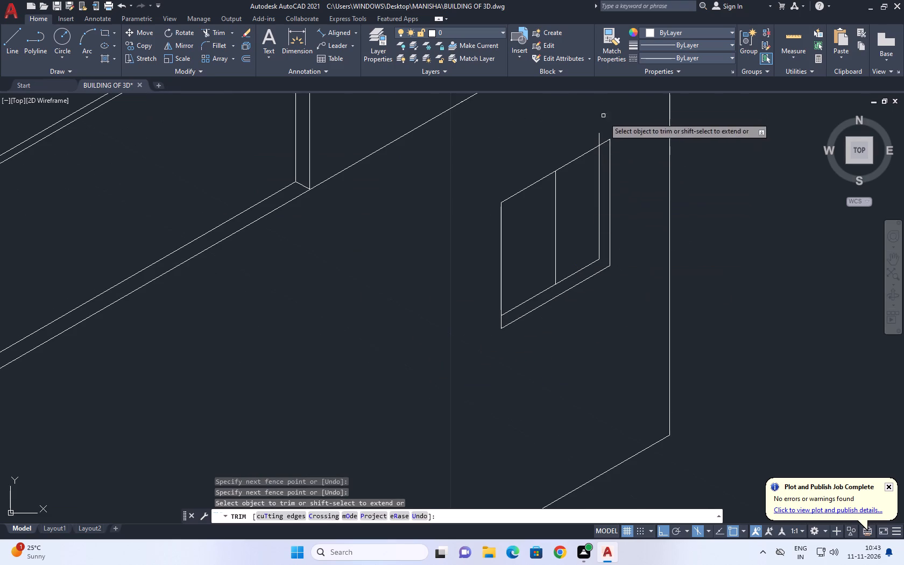
{"action": "left_click", "coordinate": [608, 131]}
{"action": "left_click_drag", "start_coordinate": [585, 152], "coordinate": [580, 153]}
{"action": "right_click", "coordinate": [538, 133]}
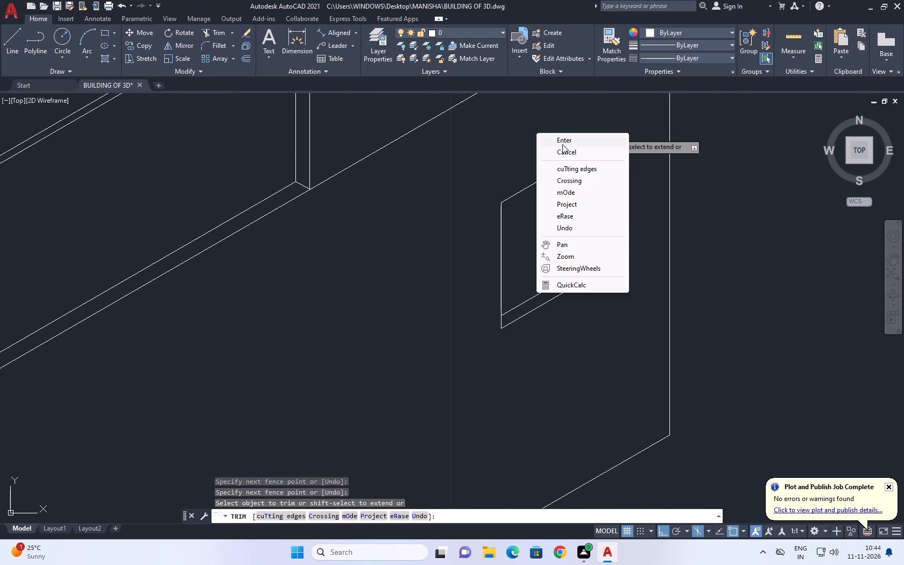
{"action": "left_click", "coordinate": [563, 150]}
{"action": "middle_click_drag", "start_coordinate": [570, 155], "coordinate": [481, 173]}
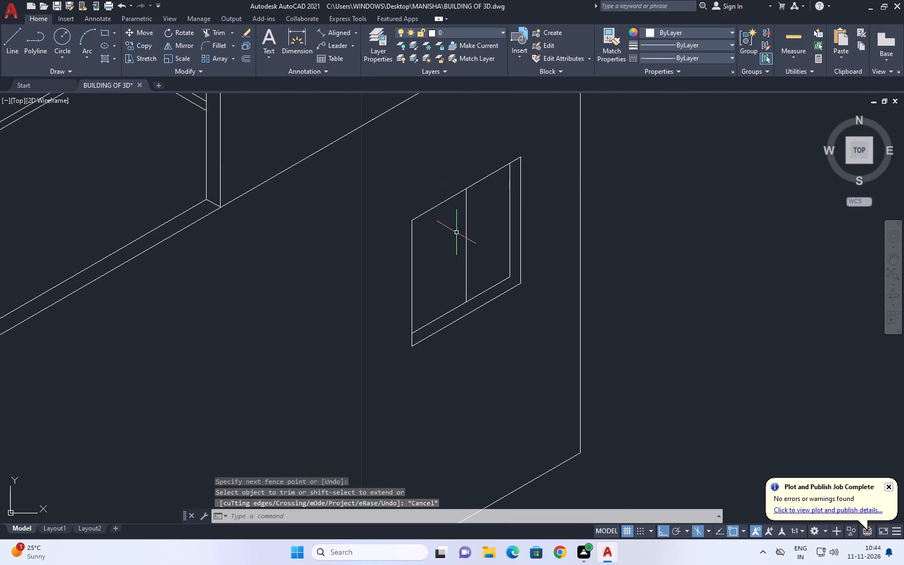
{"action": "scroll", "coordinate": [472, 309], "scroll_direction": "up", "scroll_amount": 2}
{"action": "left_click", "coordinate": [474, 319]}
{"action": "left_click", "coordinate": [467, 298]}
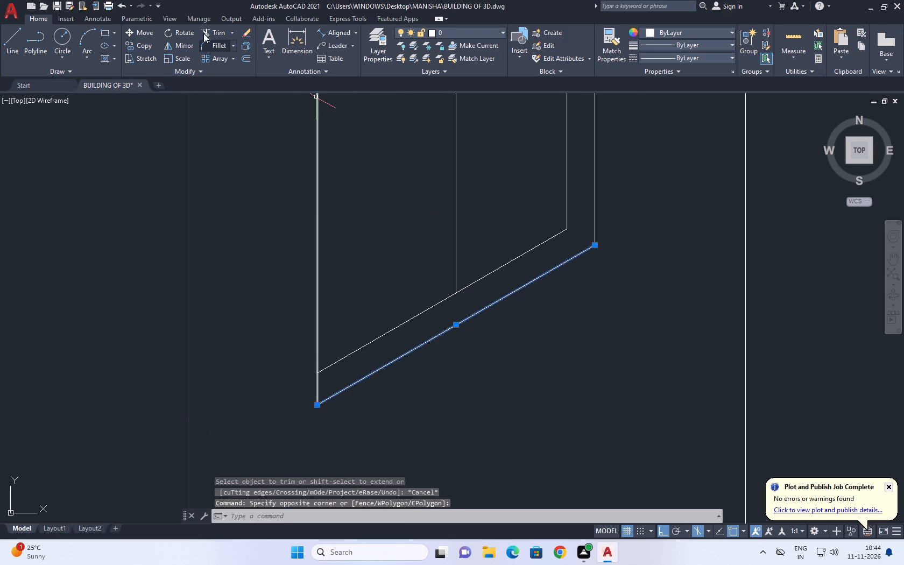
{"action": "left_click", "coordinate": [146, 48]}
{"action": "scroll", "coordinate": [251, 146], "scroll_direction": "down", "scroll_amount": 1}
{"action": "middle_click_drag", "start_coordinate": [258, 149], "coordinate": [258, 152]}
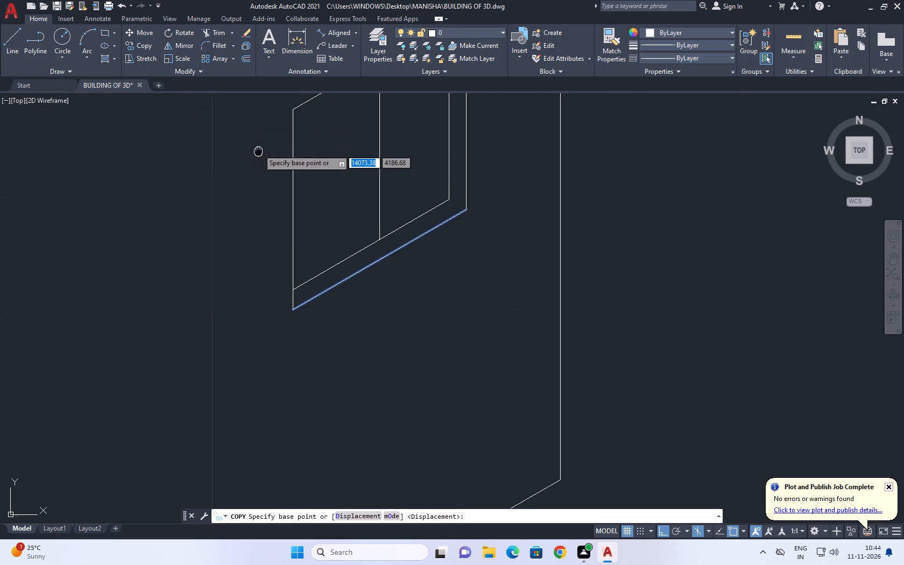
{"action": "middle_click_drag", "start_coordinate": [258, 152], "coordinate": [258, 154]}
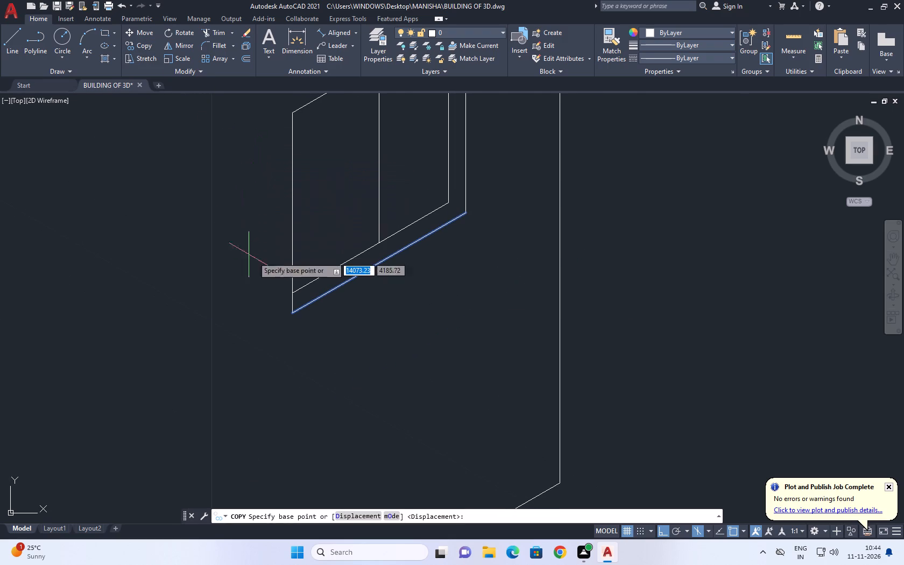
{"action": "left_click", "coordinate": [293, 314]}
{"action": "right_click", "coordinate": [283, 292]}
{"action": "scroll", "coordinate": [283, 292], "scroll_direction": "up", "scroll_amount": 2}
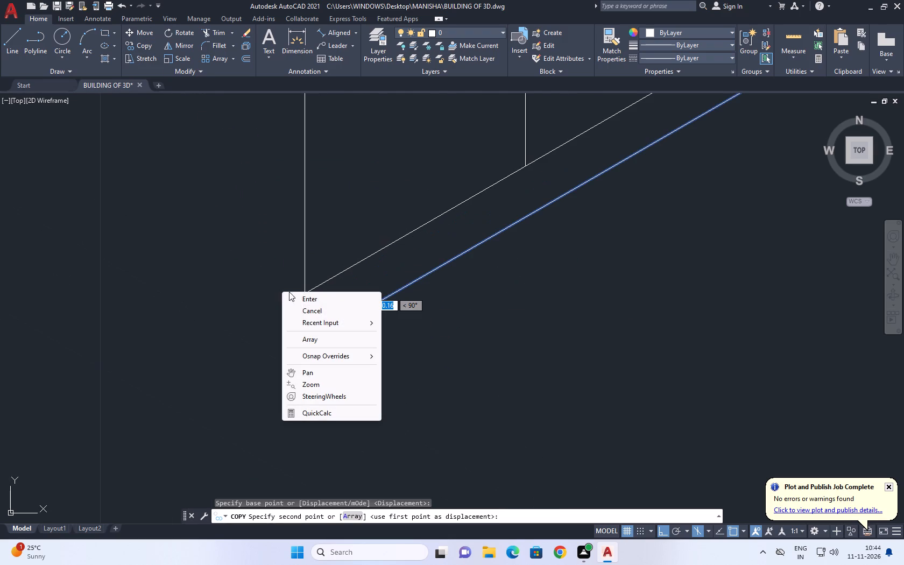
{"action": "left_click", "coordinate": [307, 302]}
Copy the window's outer bottom edge twice upward between it and the inner bottom line, the upper copy about 0.16 away.
{"action": "scroll", "coordinate": [330, 286], "scroll_direction": "down", "scroll_amount": 2}
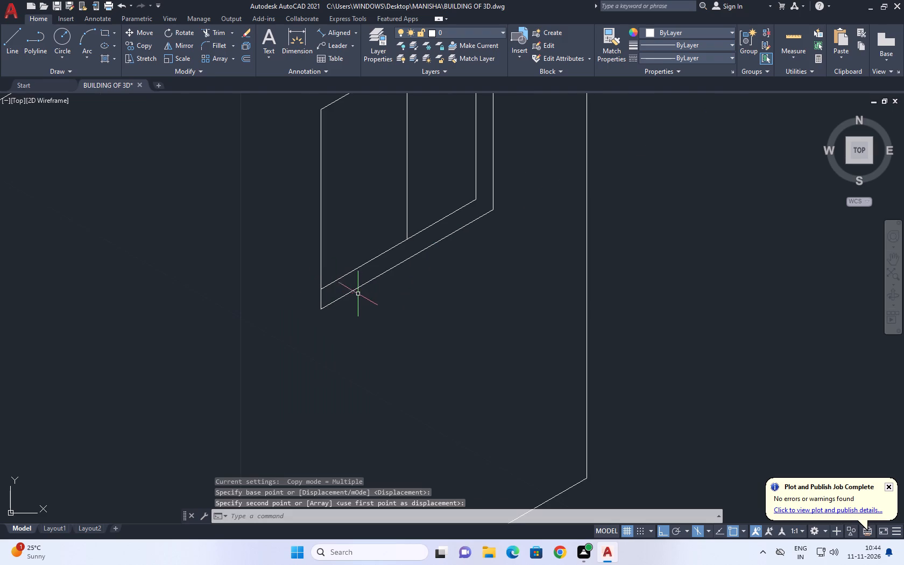
{"action": "left_click", "coordinate": [359, 289]}
{"action": "left_click", "coordinate": [138, 46]}
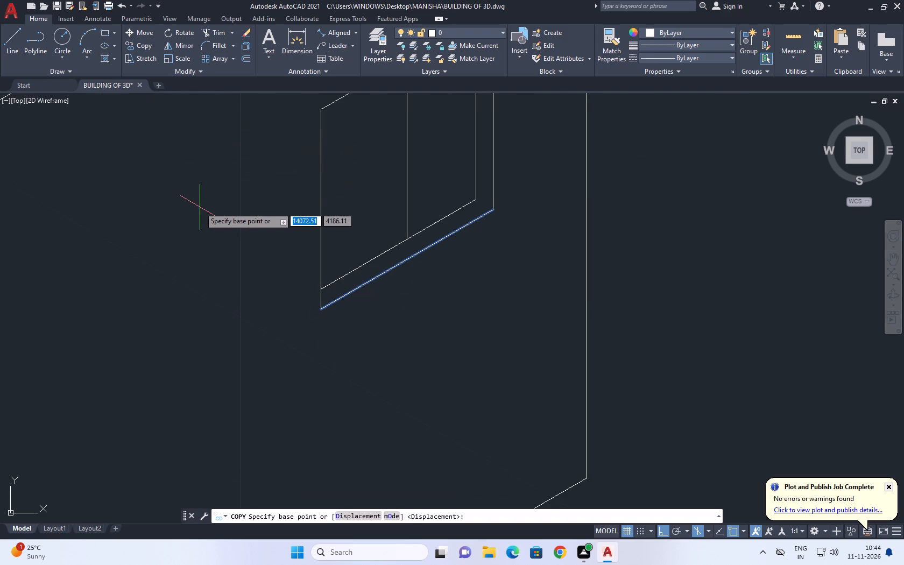
{"action": "scroll", "coordinate": [316, 293], "scroll_direction": "up", "scroll_amount": 2}
{"action": "left_click_drag", "start_coordinate": [328, 329], "coordinate": [328, 322]}
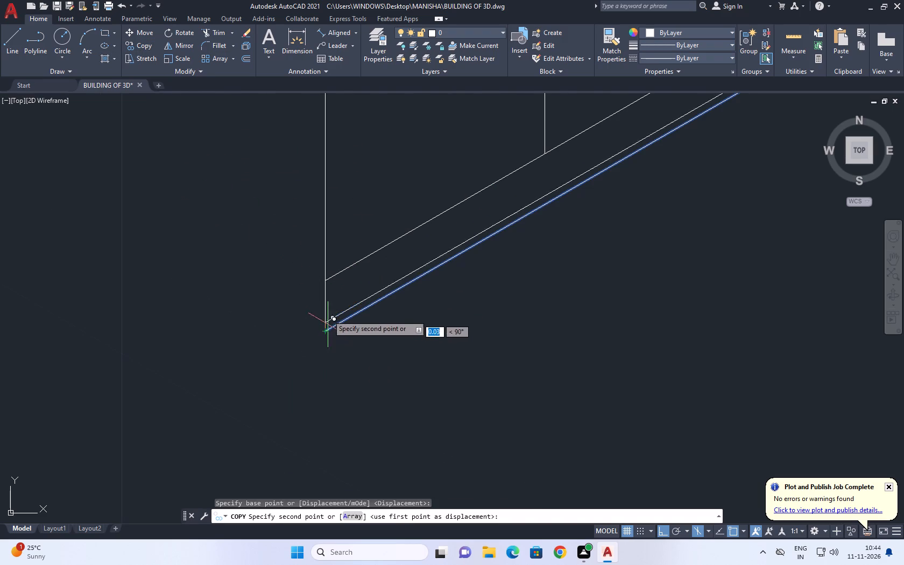
{"action": "left_click", "coordinate": [326, 304]}
{"action": "left_click", "coordinate": [323, 289]}
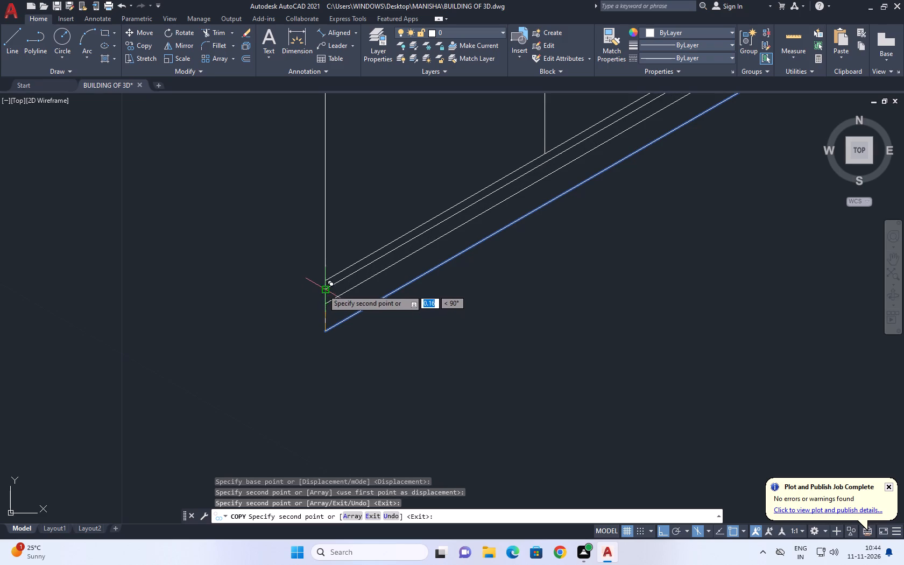
{"action": "right_click", "coordinate": [140, 209]}
{"action": "left_click", "coordinate": [196, 237]}
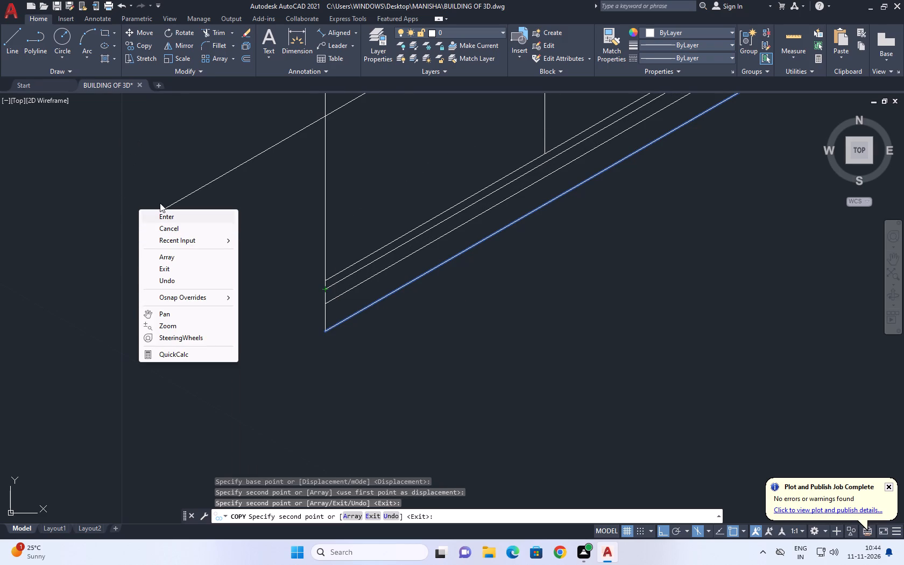
{"action": "left_click", "coordinate": [176, 227]}
Copy the inner vertical line twice toward the window's far edge, the first copy about 0.04 away, ending both on the upper copied bottom line.
{"action": "scroll", "coordinate": [547, 269], "scroll_direction": "down", "scroll_amount": 1}
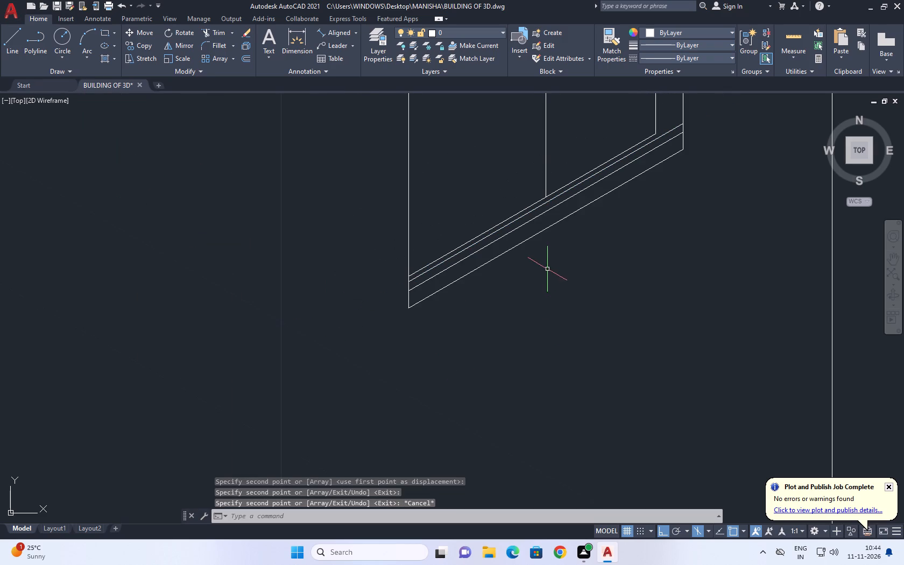
{"action": "middle_click_drag", "start_coordinate": [577, 186], "coordinate": [546, 354]}
{"action": "left_click", "coordinate": [636, 223]}
{"action": "left_click", "coordinate": [611, 237]}
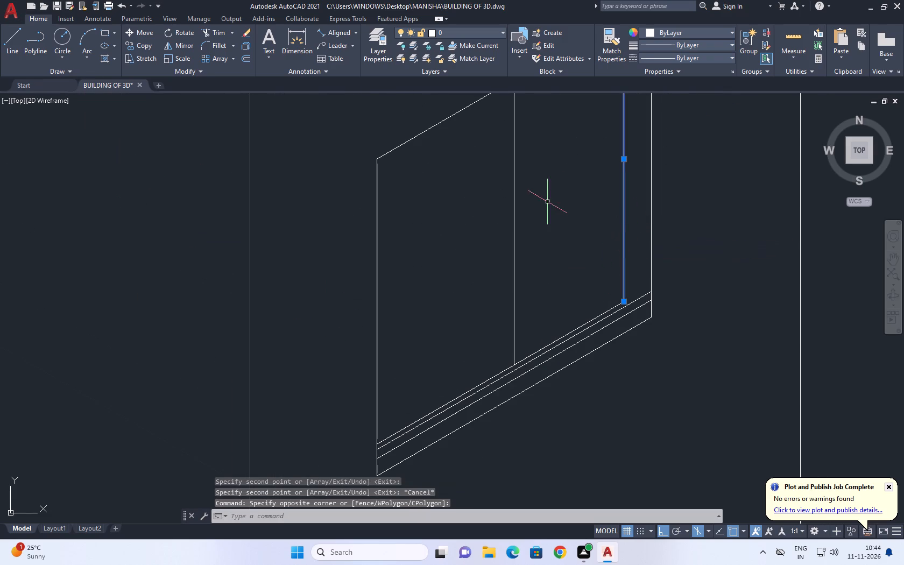
{"action": "middle_click_drag", "start_coordinate": [504, 184], "coordinate": [553, 233]}
{"action": "scroll", "coordinate": [554, 234], "scroll_direction": "down", "scroll_amount": 1}
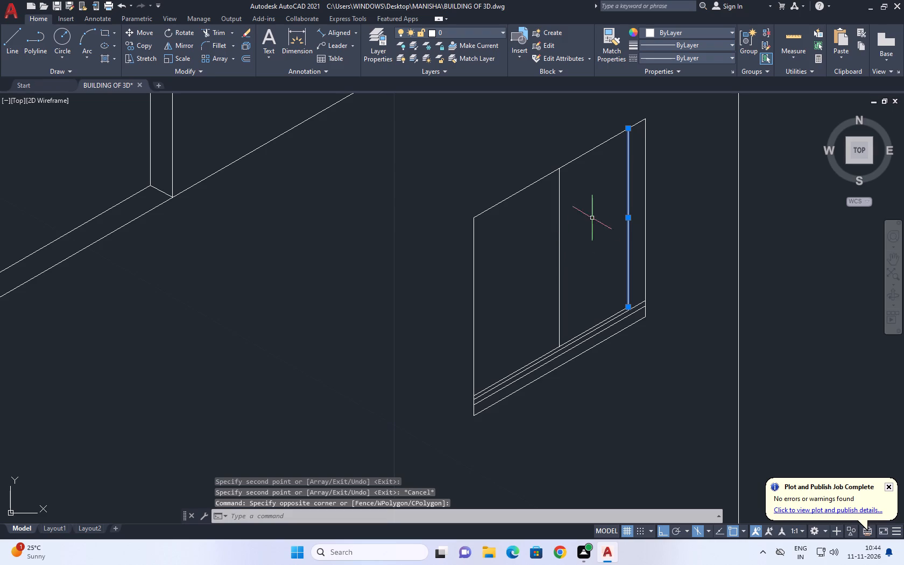
{"action": "left_click", "coordinate": [150, 44]}
{"action": "scroll", "coordinate": [631, 305], "scroll_direction": "up", "scroll_amount": 3}
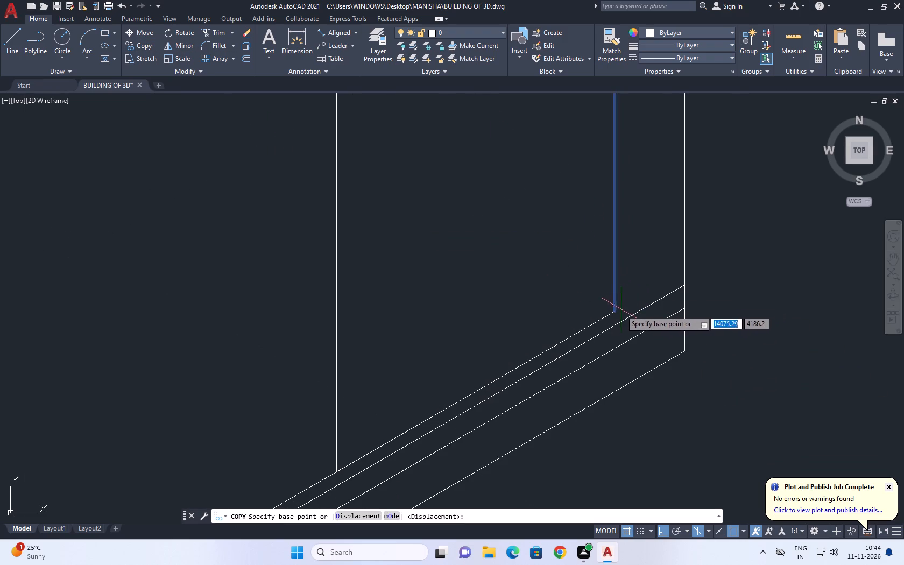
{"action": "left_click", "coordinate": [612, 313]}
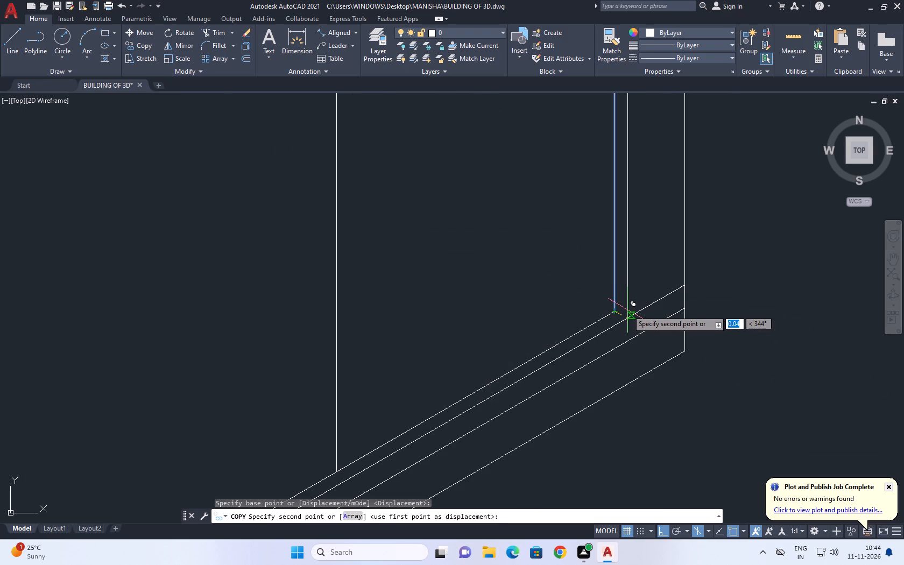
{"action": "left_click", "coordinate": [627, 310]}
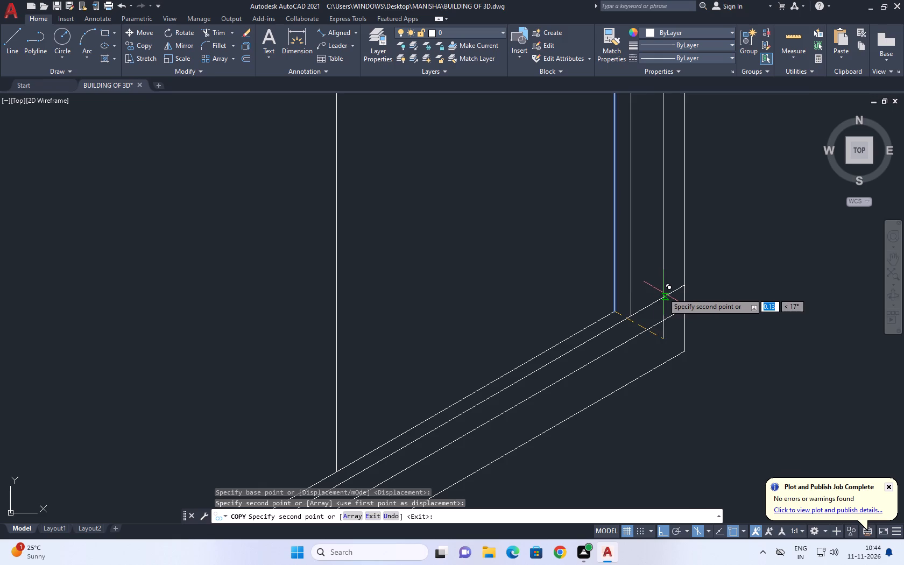
{"action": "left_click", "coordinate": [649, 303]}
{"action": "right_click", "coordinate": [707, 261]}
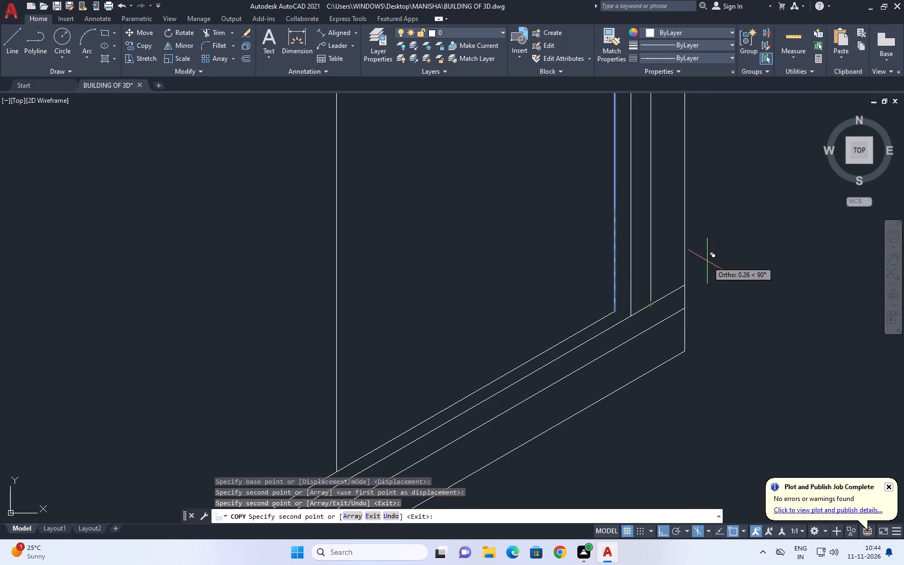
{"action": "left_click", "coordinate": [736, 280]}
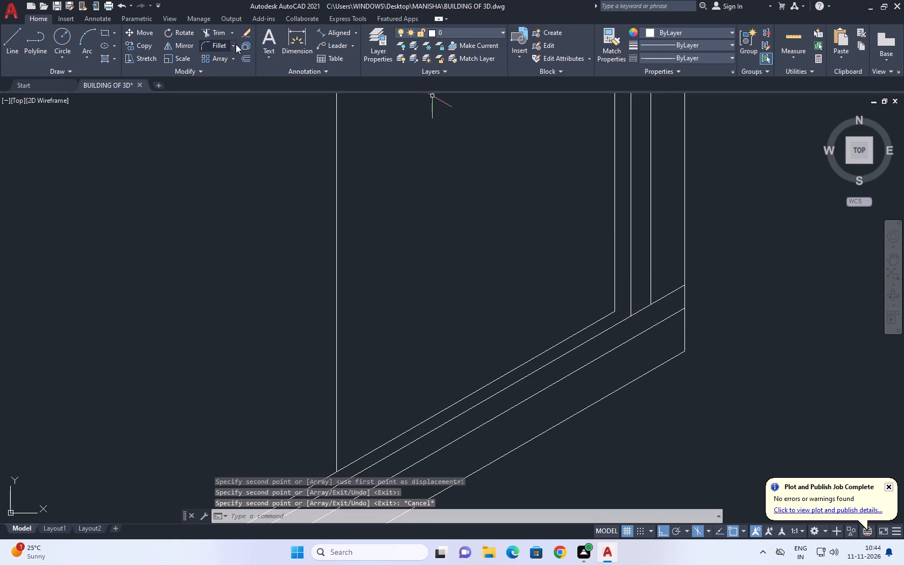
Fillet the two copied vertical lines with their matching copied bottom lines into sharp frame corners, radius 0.
{"action": "left_click", "coordinate": [222, 44]}
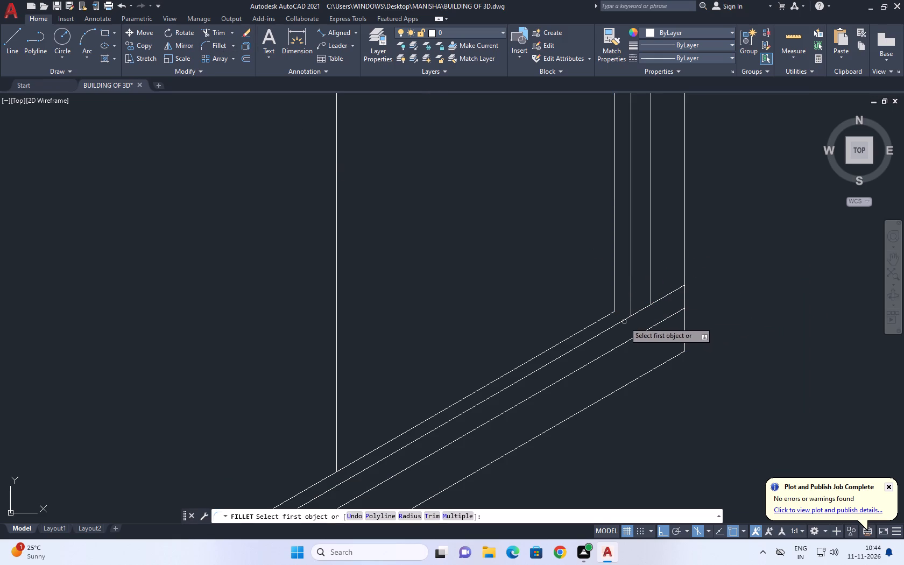
{"action": "left_click_drag", "start_coordinate": [621, 320], "coordinate": [623, 315]}
{"action": "left_click", "coordinate": [631, 304]}
{"action": "right_click", "coordinate": [681, 238]}
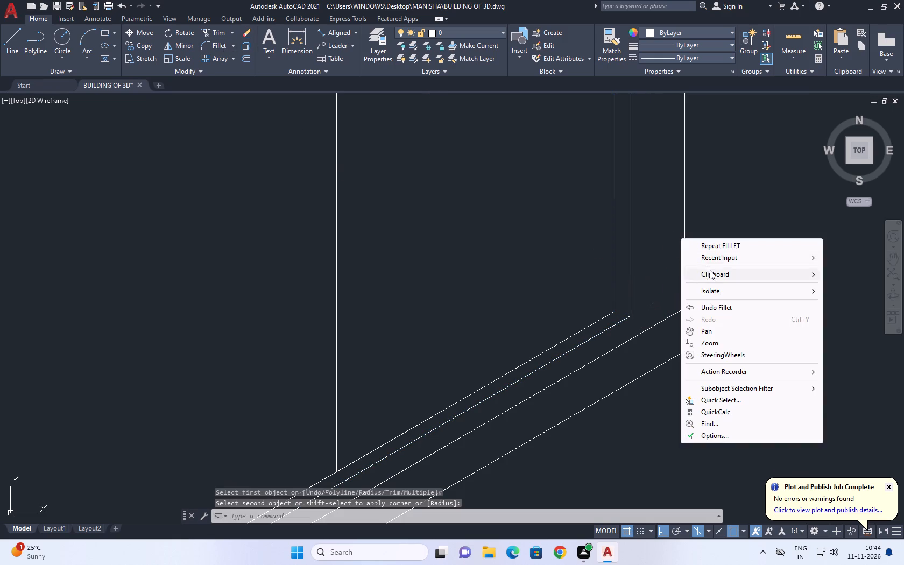
{"action": "left_click", "coordinate": [710, 242]}
{"action": "left_click", "coordinate": [652, 300]}
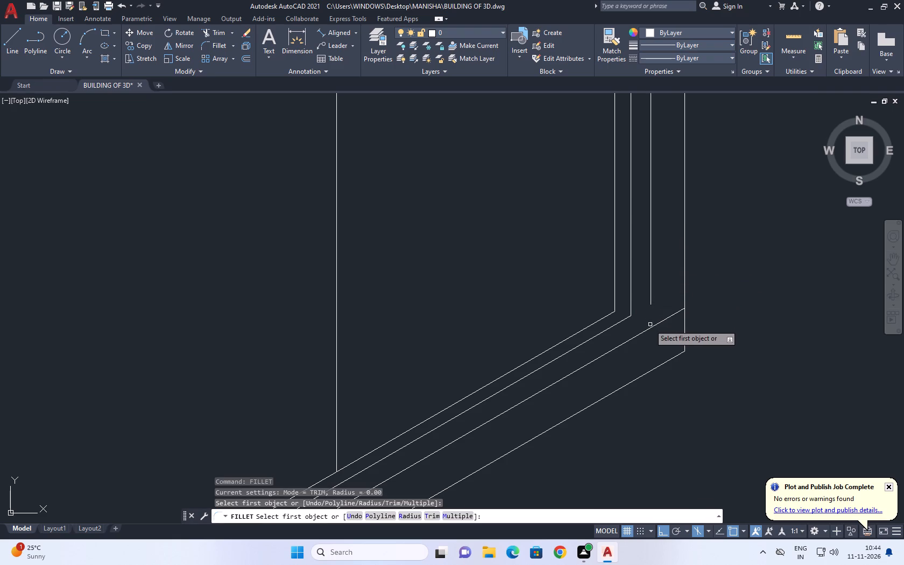
{"action": "left_click", "coordinate": [651, 294]}
{"action": "left_click", "coordinate": [642, 333]}
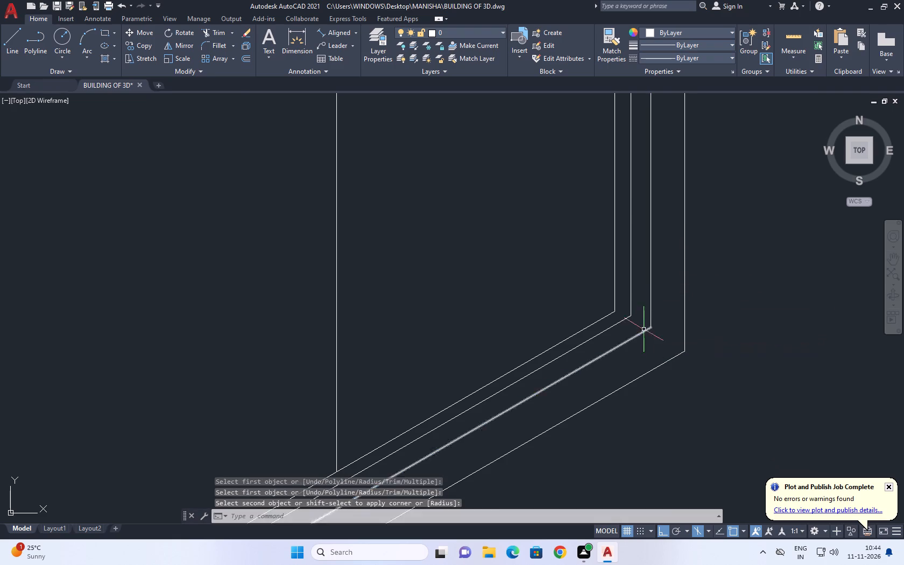
Extend the two copied vertical frame lines up to the window's top edge.
{"action": "scroll", "coordinate": [649, 321], "scroll_direction": "down", "scroll_amount": 4}
{"action": "middle_click_drag", "start_coordinate": [686, 233], "coordinate": [680, 255]}
{"action": "scroll", "coordinate": [635, 238], "scroll_direction": "up", "scroll_amount": 2}
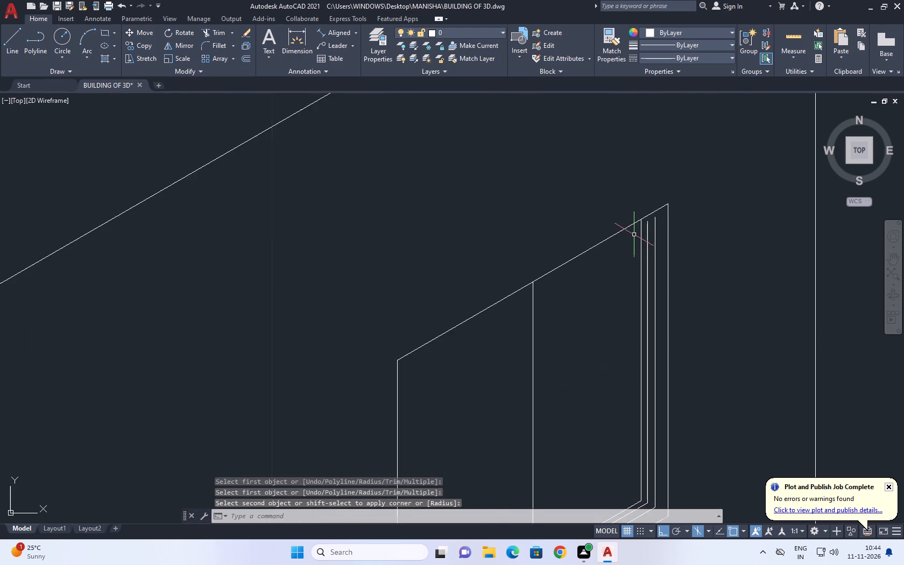
{"action": "scroll", "coordinate": [634, 234], "scroll_direction": "up", "scroll_amount": 1}
{"action": "middle_click_drag", "start_coordinate": [641, 226], "coordinate": [639, 265]}
{"action": "type", "text": "EX"}
{"action": "key", "text": "space"}
{"action": "scroll", "coordinate": [656, 292], "scroll_direction": "up", "scroll_amount": 2}
{"action": "left_click", "coordinate": [681, 242]}
{"action": "left_click", "coordinate": [625, 258]}
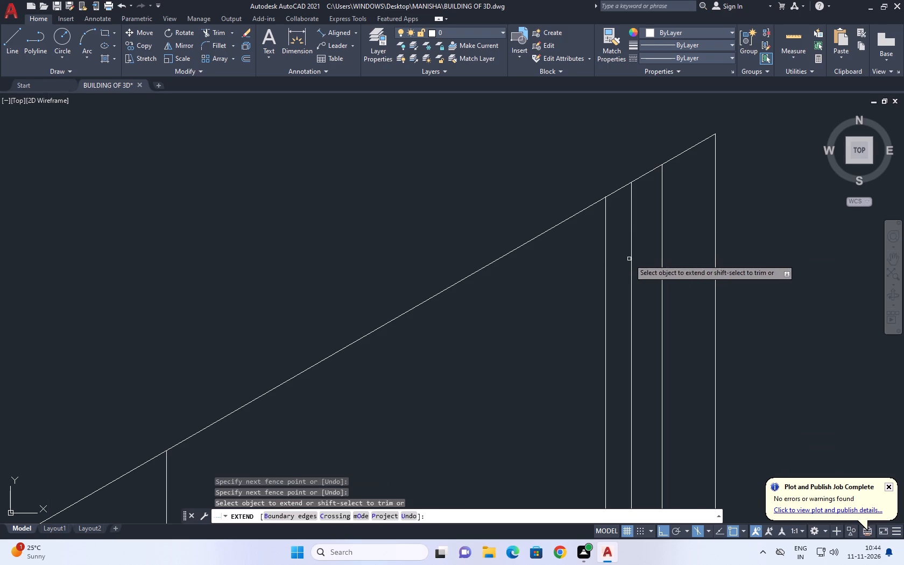
{"action": "key", "text": "space"}
Draw a short diagonal line from the outermost frame line's lower corner to the window outline's lower far corner.
{"action": "scroll", "coordinate": [630, 249], "scroll_direction": "down", "scroll_amount": 2}
{"action": "middle_click_drag", "start_coordinate": [714, 315], "coordinate": [640, 189]}
{"action": "scroll", "coordinate": [637, 183], "scroll_direction": "down", "scroll_amount": 2}
{"action": "middle_click_drag", "start_coordinate": [572, 345], "coordinate": [571, 346]}
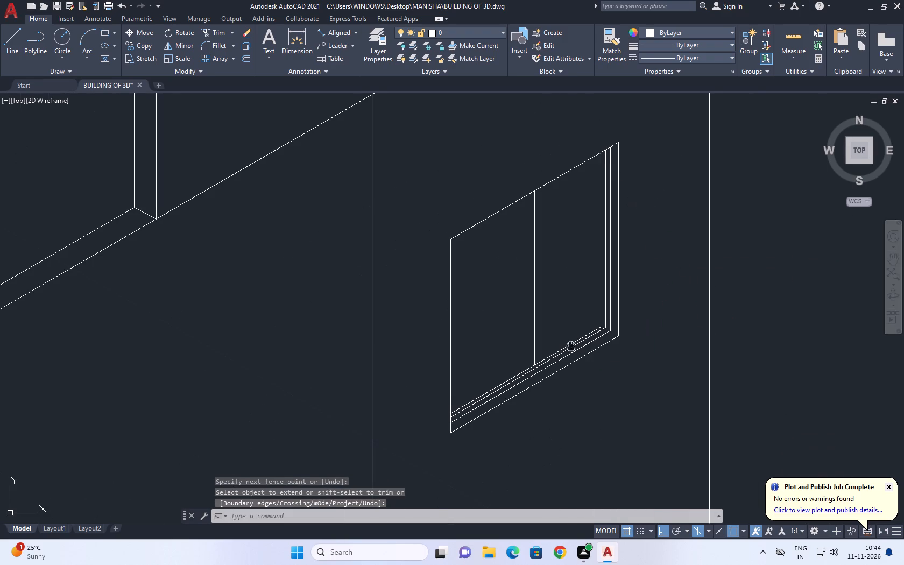
{"action": "middle_click_drag", "start_coordinate": [571, 346], "coordinate": [564, 348]}
{"action": "scroll", "coordinate": [632, 341], "scroll_direction": "up", "scroll_amount": 1}
{"action": "middle_click_drag", "start_coordinate": [631, 340], "coordinate": [595, 342]}
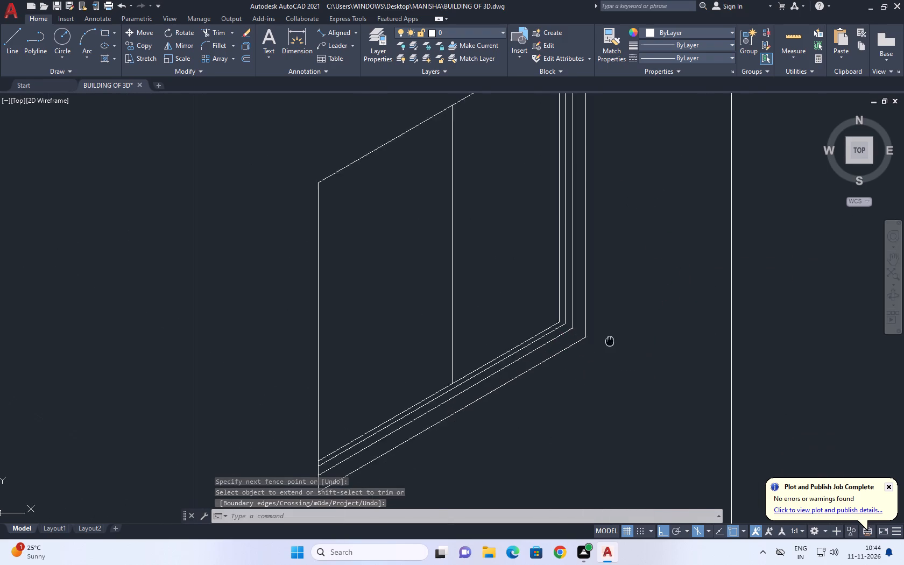
{"action": "middle_click_drag", "start_coordinate": [595, 342], "coordinate": [574, 347]}
{"action": "key", "text": "l"}
{"action": "key", "text": "space"}
{"action": "scroll", "coordinate": [531, 336], "scroll_direction": "up", "scroll_amount": 1}
{"action": "left_click", "coordinate": [522, 329]}
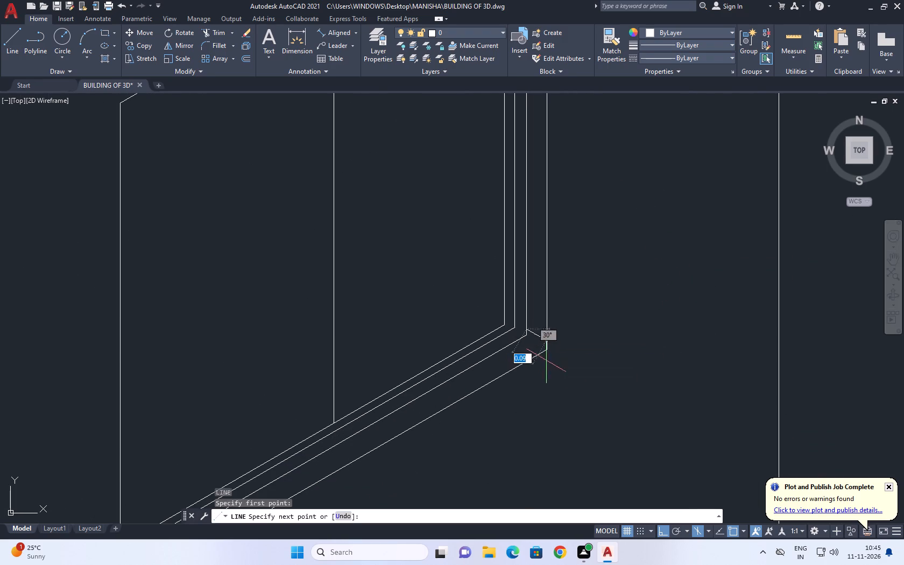
{"action": "key", "text": "space"}
{"action": "key", "text": "space"}
{"action": "left_click", "coordinate": [522, 334]}
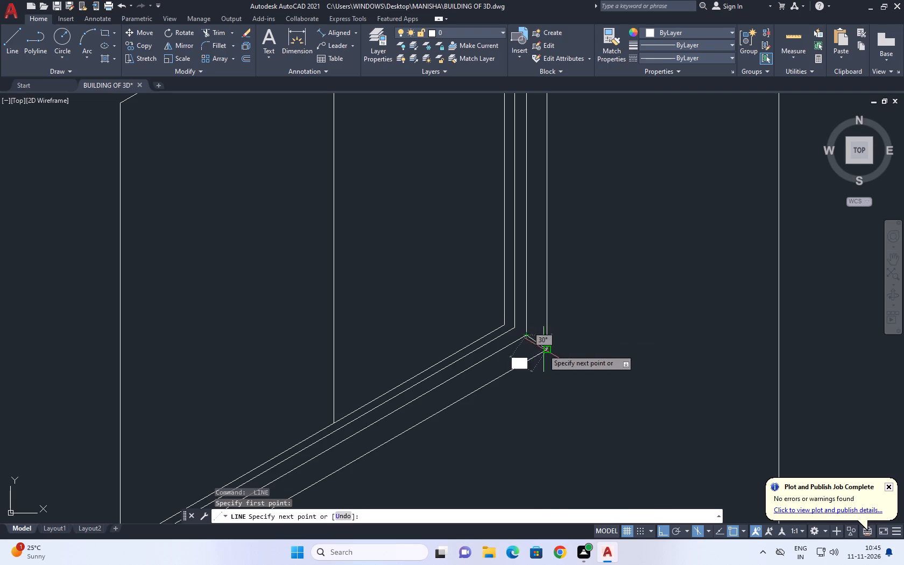
{"action": "left_click", "coordinate": [546, 348]}
{"action": "key", "text": "space"}
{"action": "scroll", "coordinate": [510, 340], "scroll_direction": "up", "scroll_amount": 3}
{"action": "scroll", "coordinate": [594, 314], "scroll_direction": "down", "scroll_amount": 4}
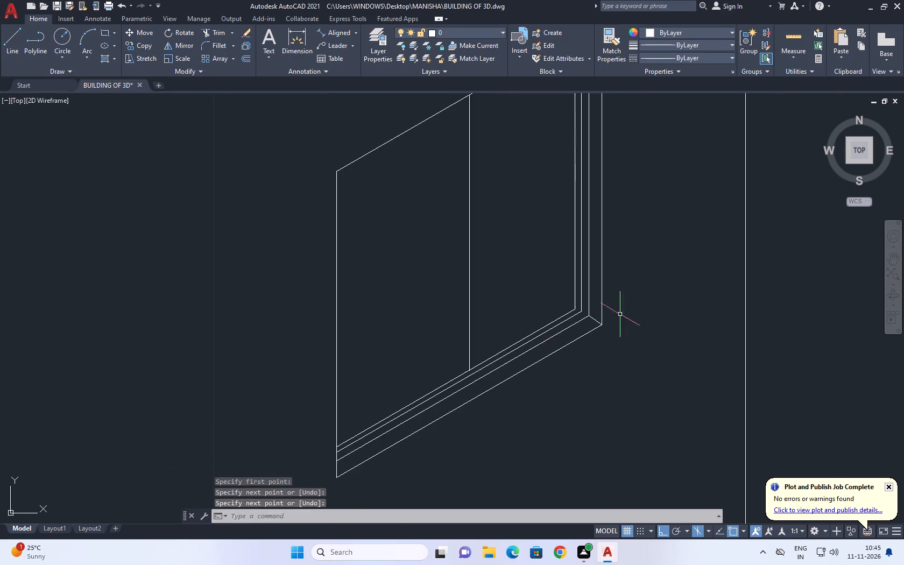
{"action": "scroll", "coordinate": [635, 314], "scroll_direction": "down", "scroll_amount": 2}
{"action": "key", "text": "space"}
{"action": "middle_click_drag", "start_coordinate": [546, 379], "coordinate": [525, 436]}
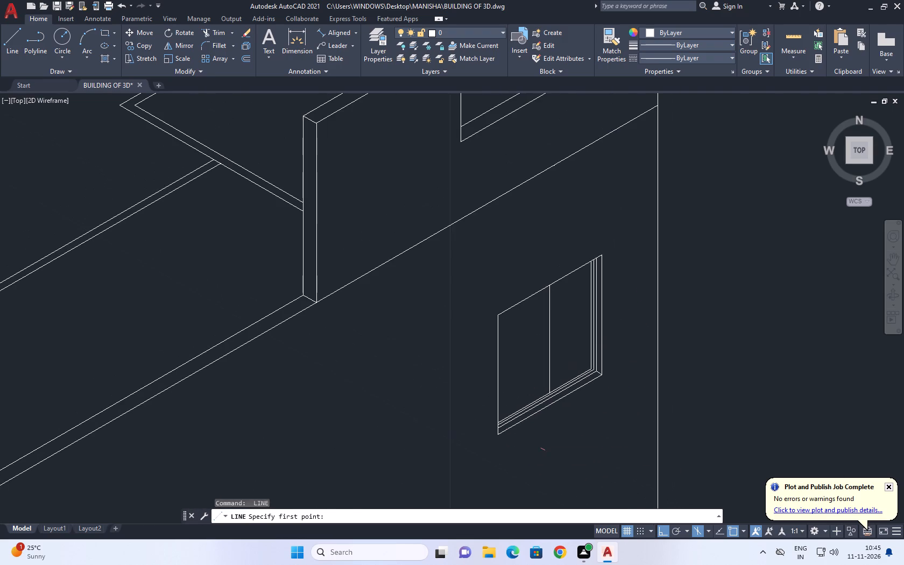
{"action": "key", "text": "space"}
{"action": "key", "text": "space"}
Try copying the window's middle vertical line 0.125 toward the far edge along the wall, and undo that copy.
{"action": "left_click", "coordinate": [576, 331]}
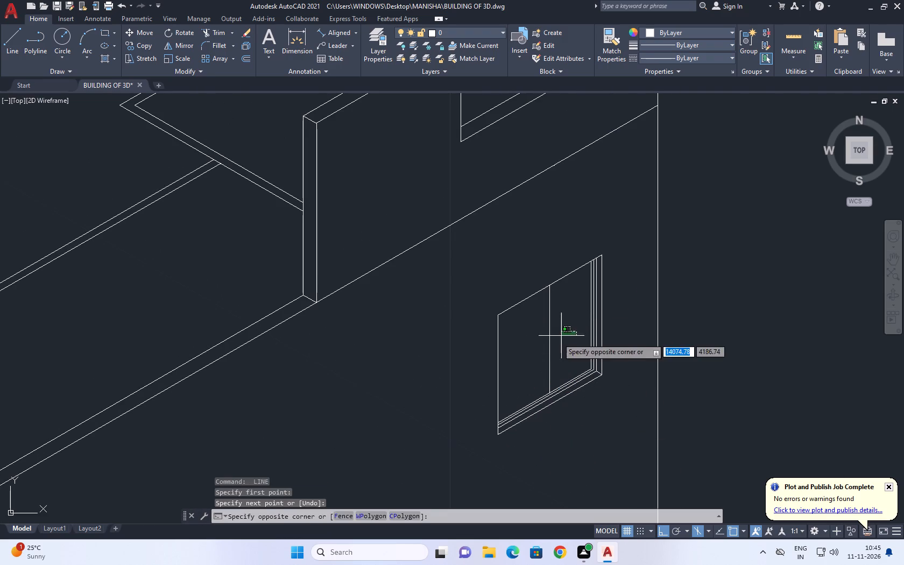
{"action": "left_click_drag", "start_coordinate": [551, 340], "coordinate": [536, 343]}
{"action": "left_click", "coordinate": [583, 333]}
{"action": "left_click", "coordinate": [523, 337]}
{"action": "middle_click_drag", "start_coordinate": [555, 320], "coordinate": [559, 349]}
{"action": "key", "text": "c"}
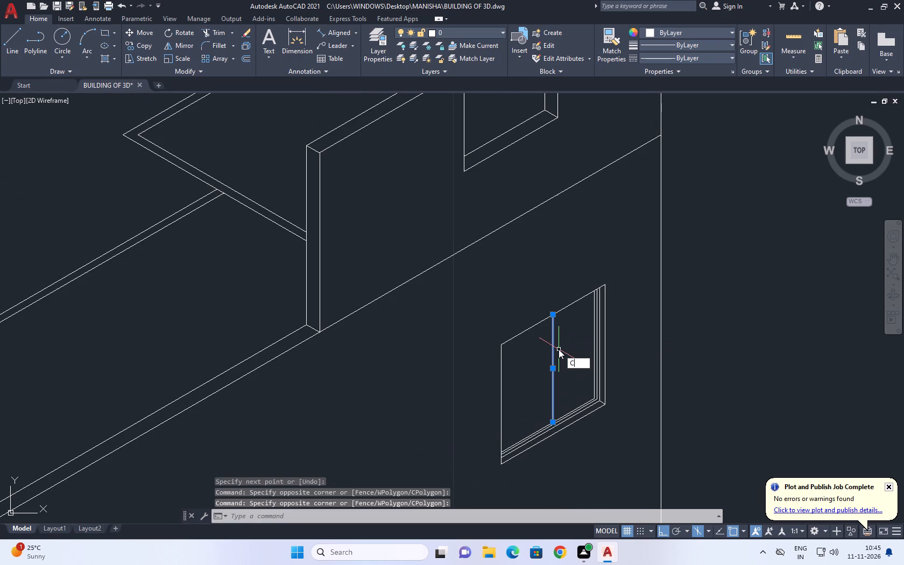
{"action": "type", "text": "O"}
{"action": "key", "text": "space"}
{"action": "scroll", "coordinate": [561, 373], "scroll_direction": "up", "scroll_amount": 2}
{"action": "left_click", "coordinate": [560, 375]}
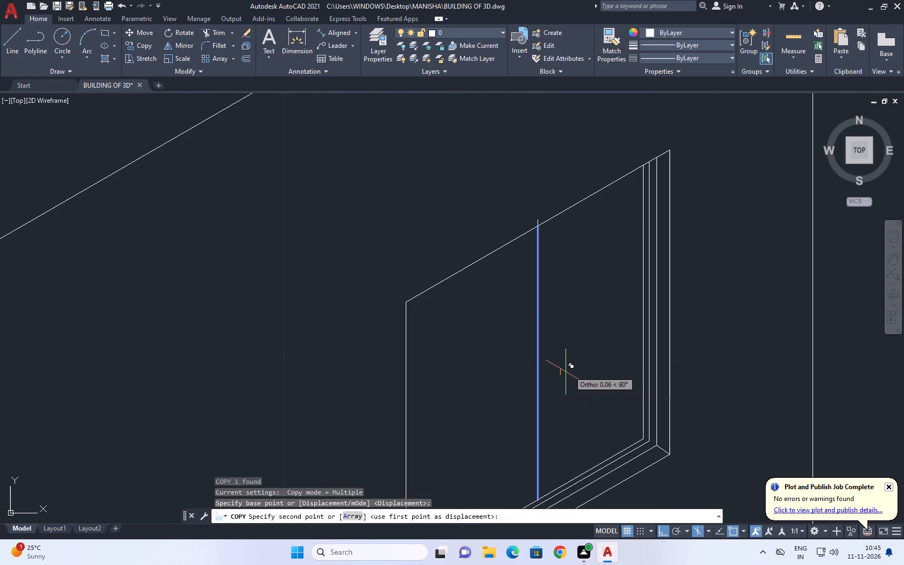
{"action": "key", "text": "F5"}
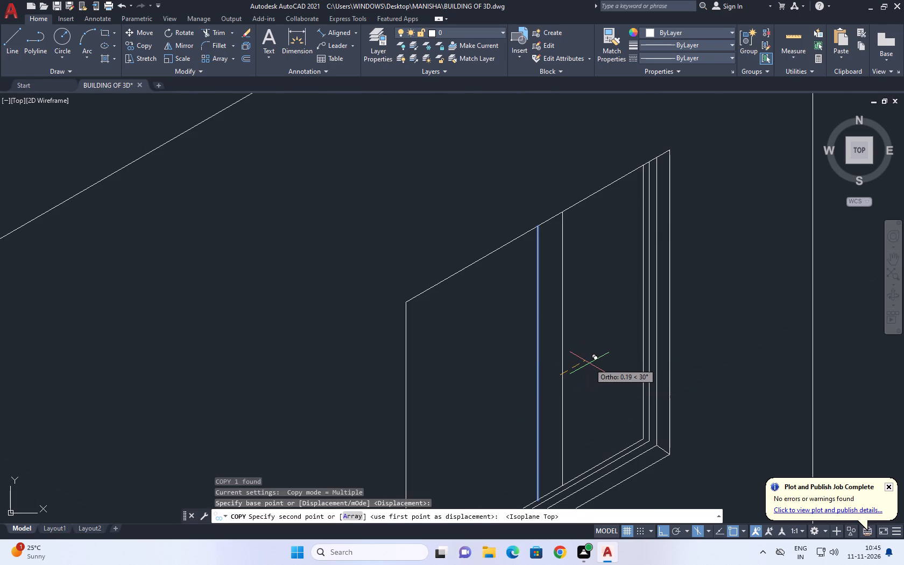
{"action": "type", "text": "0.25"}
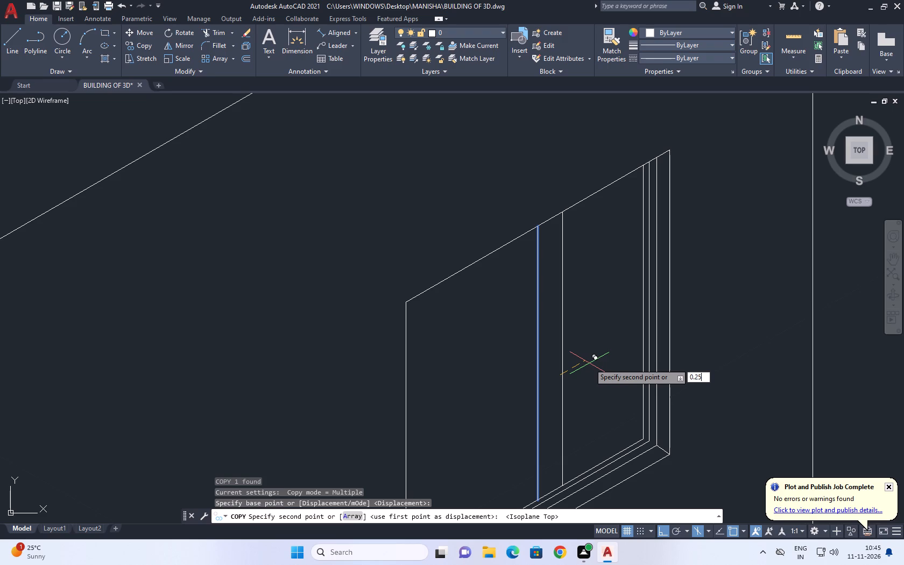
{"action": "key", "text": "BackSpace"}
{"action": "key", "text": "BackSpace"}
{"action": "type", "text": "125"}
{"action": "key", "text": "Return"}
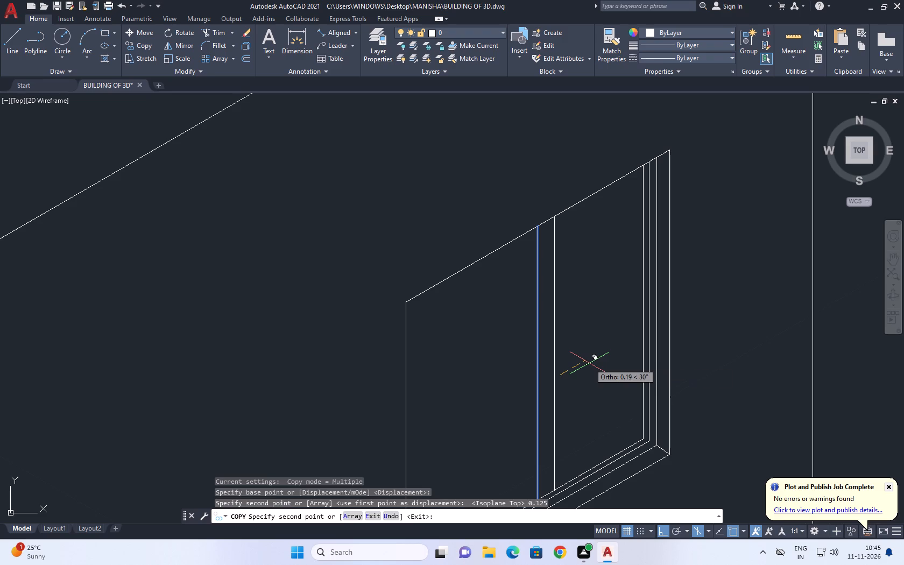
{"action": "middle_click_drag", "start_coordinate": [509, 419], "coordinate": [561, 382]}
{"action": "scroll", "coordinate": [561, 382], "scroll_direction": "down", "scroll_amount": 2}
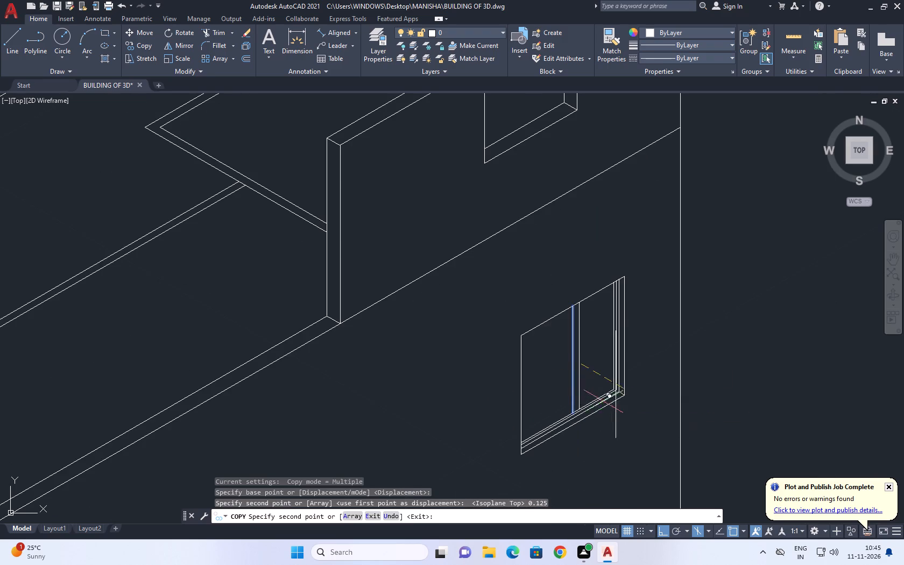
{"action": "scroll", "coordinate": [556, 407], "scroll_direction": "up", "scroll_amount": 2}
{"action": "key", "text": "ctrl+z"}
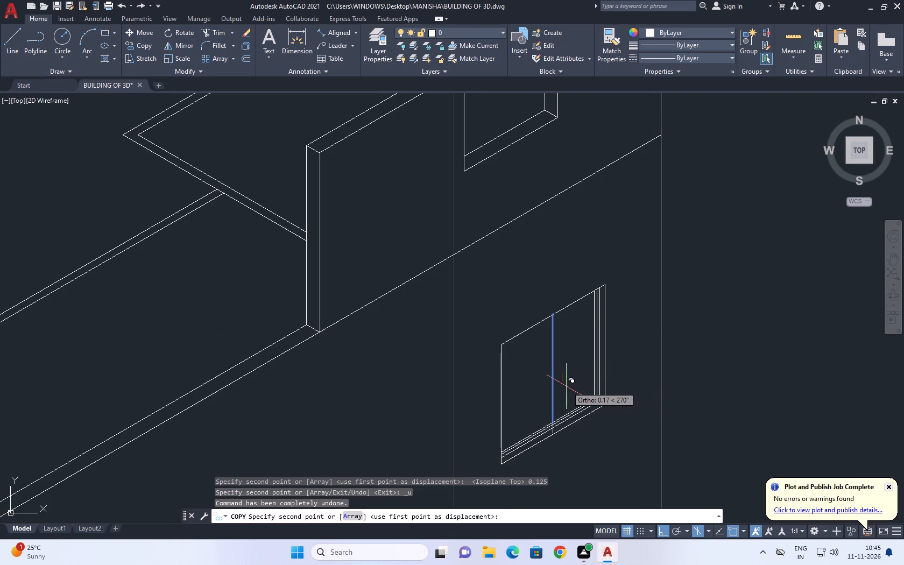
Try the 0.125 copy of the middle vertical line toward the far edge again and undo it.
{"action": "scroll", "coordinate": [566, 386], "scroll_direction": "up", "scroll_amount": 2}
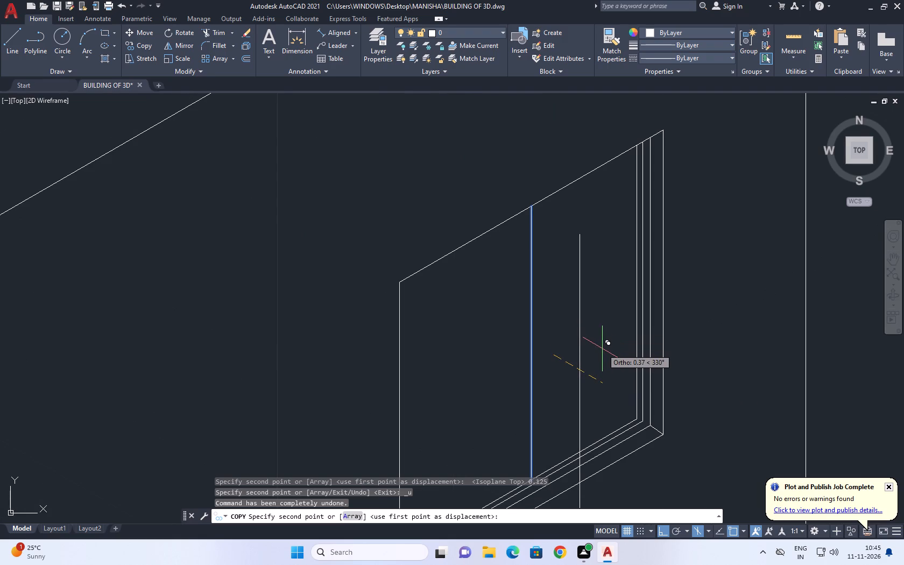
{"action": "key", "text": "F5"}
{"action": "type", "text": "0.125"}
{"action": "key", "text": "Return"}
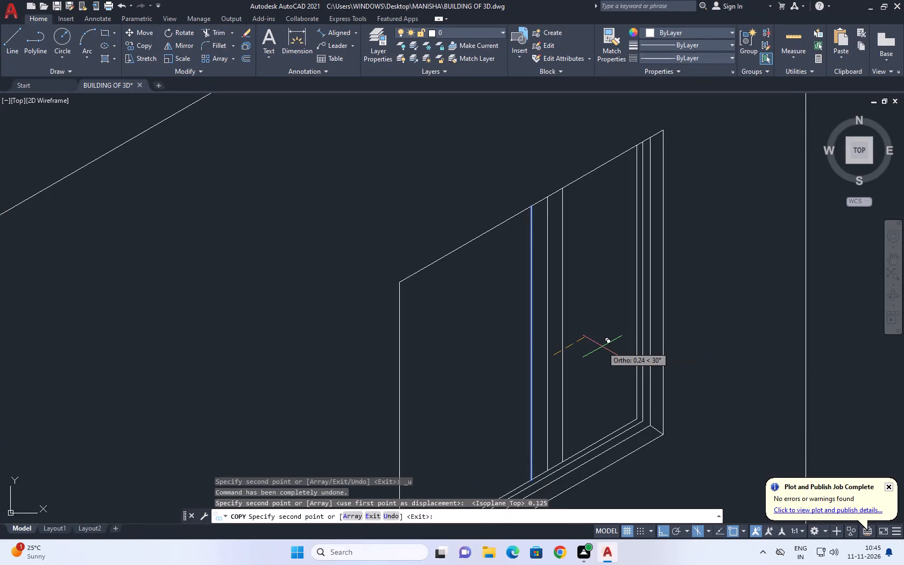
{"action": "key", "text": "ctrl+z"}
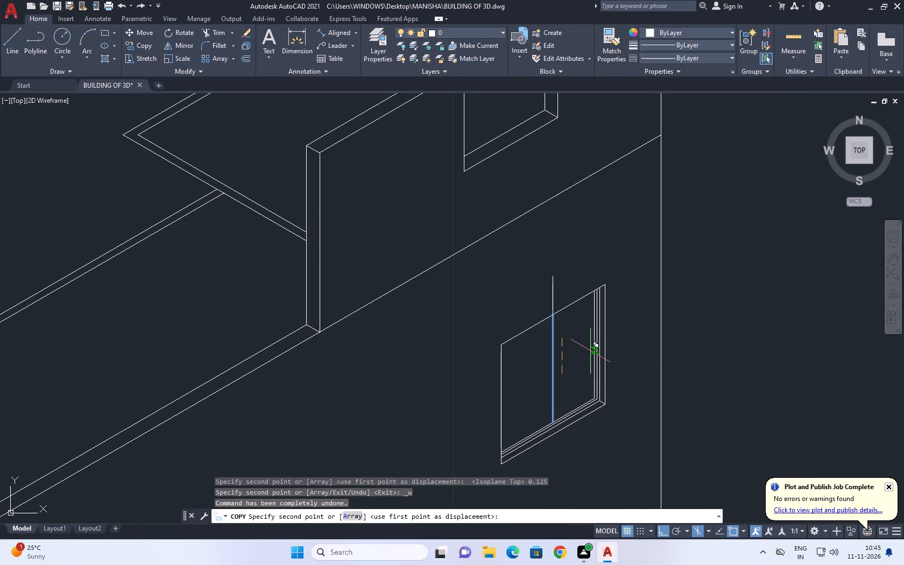
Copy the window's middle vertical line 0.05 to each side along the wall direction.
{"action": "key", "text": "F5"}
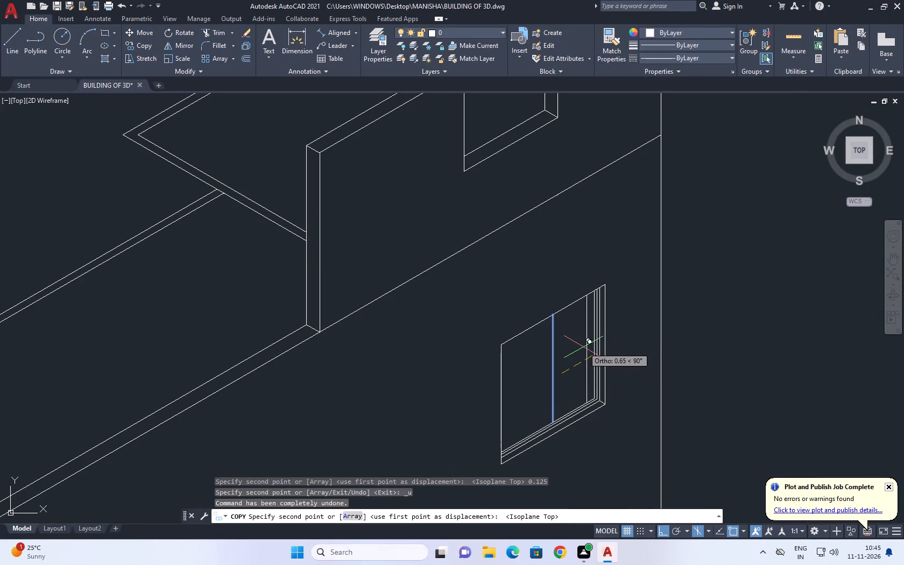
{"action": "type", "text": "0.05"}
{"action": "key", "text": "Return"}
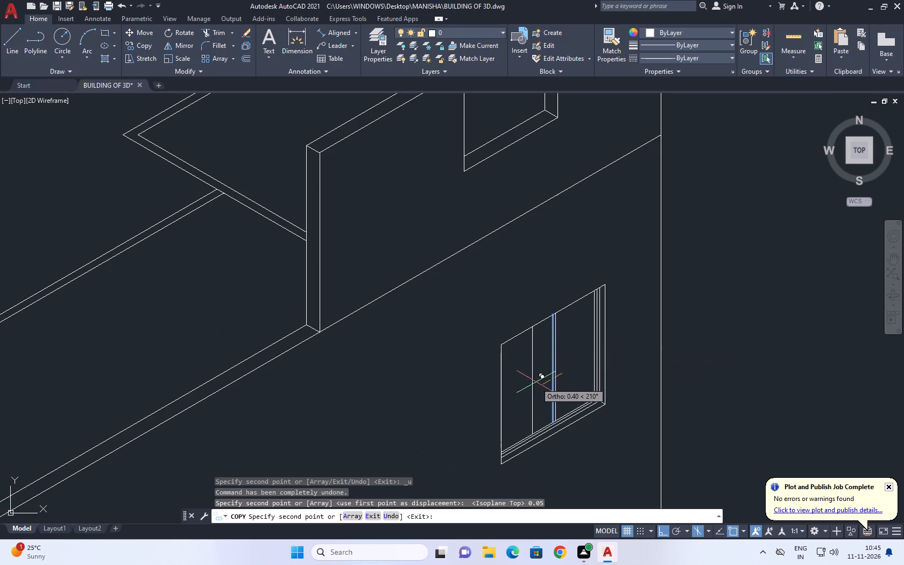
{"action": "type", "text": "0.05"}
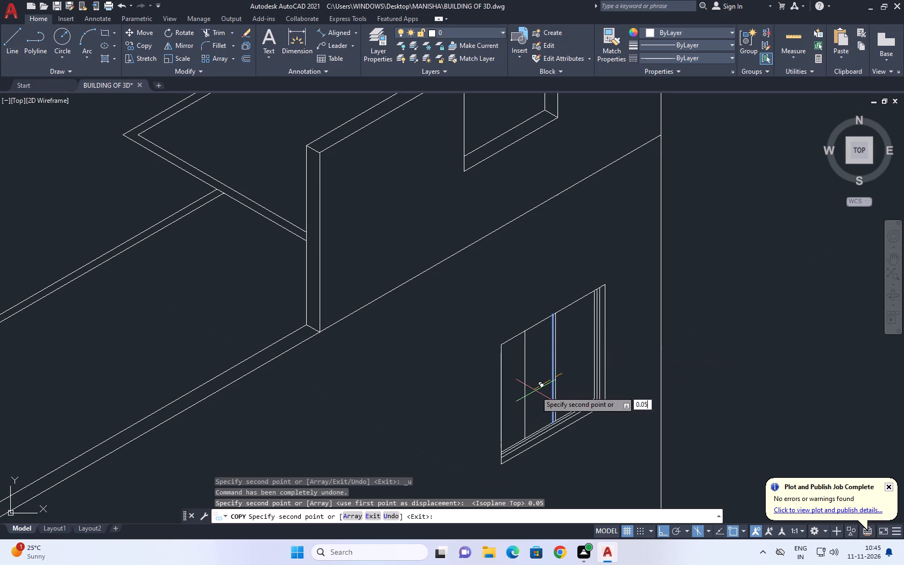
{"action": "key", "text": "Return"}
{"action": "right_click", "coordinate": [632, 340]}
{"action": "left_click", "coordinate": [662, 356]}
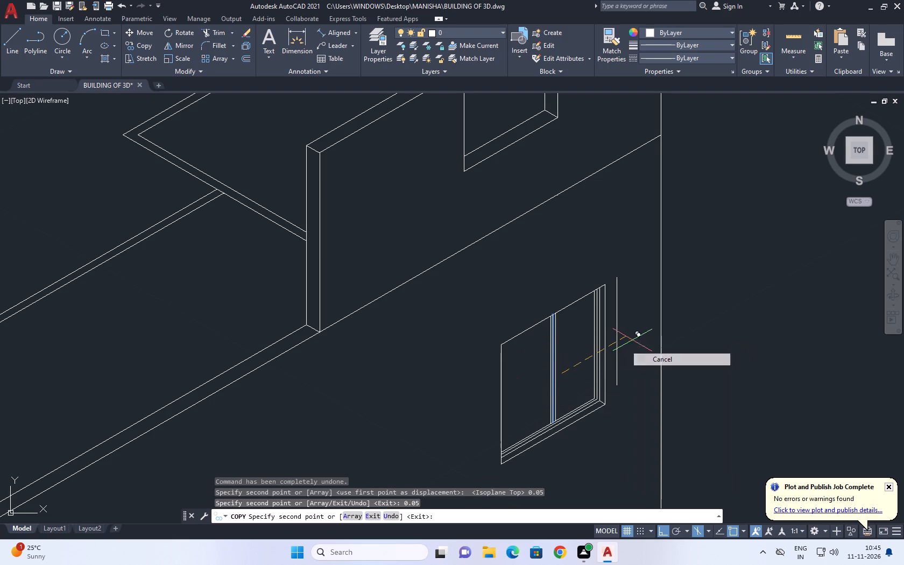
{"action": "middle_click_drag", "start_coordinate": [630, 379], "coordinate": [598, 373]}
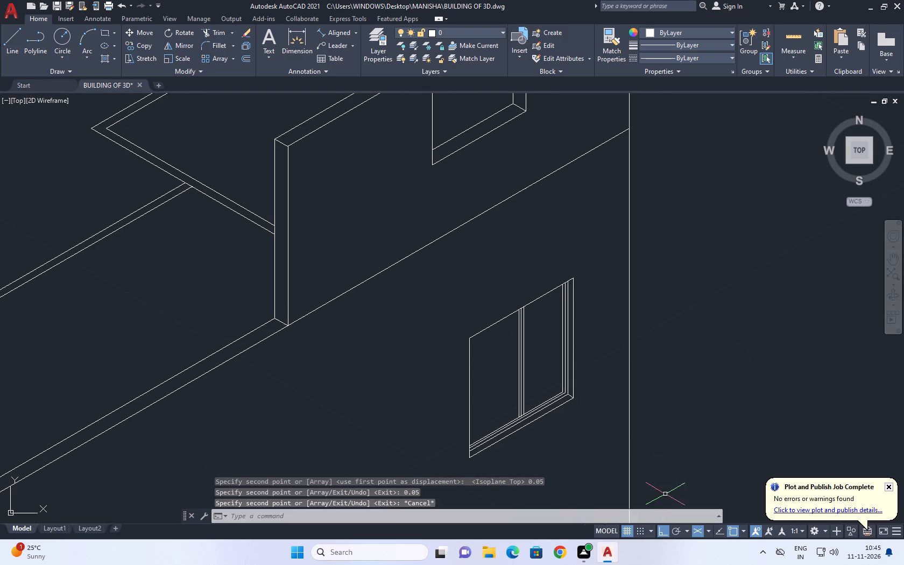
Move the copied vertical line on the middle line's far side about 0.05 further toward the window's far edge.
{"action": "scroll", "coordinate": [517, 412], "scroll_direction": "up", "scroll_amount": 2}
{"action": "middle_click", "coordinate": [548, 429]}
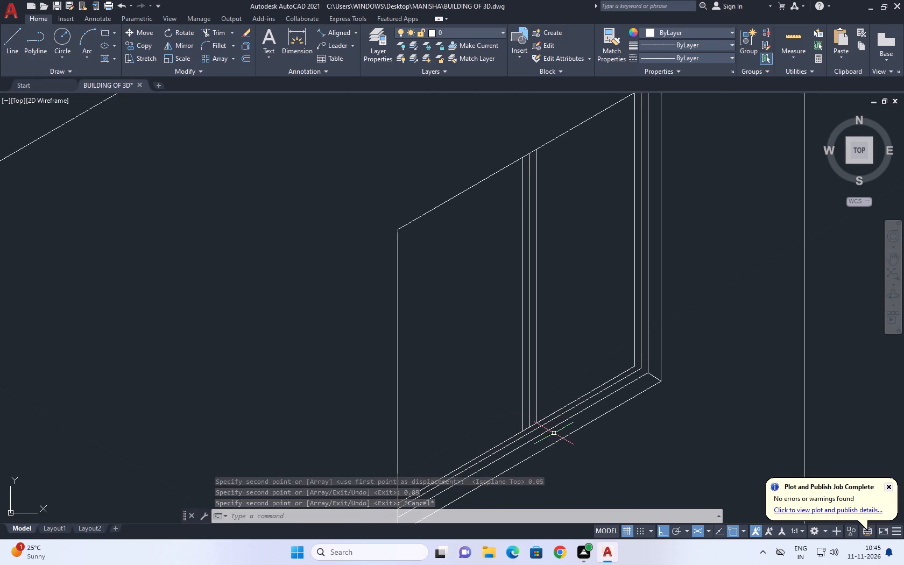
{"action": "scroll", "coordinate": [555, 433], "scroll_direction": "up", "scroll_amount": 1}
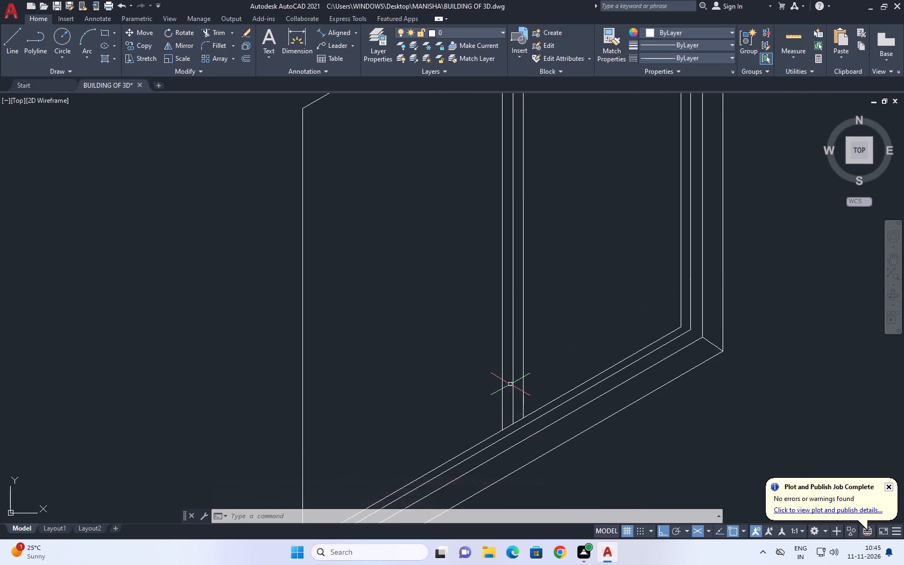
{"action": "left_click", "coordinate": [531, 367]}
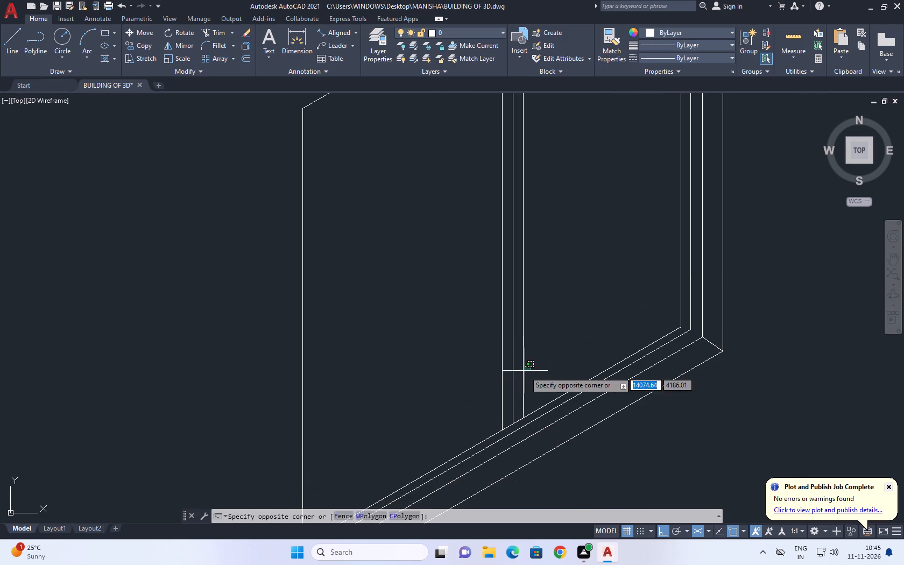
{"action": "left_click", "coordinate": [524, 372]}
{"action": "left_click", "coordinate": [524, 369]}
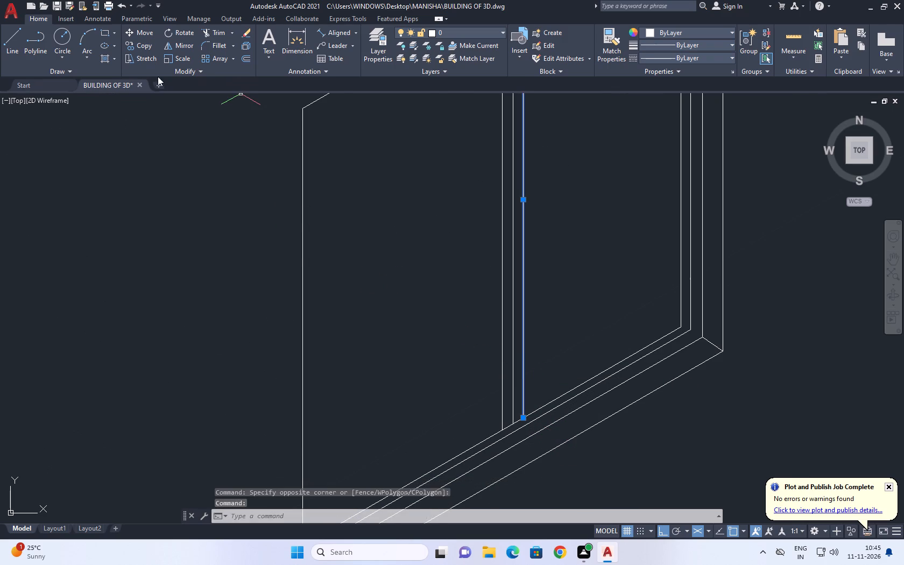
{"action": "left_click", "coordinate": [140, 35]}
{"action": "left_click", "coordinate": [517, 303]}
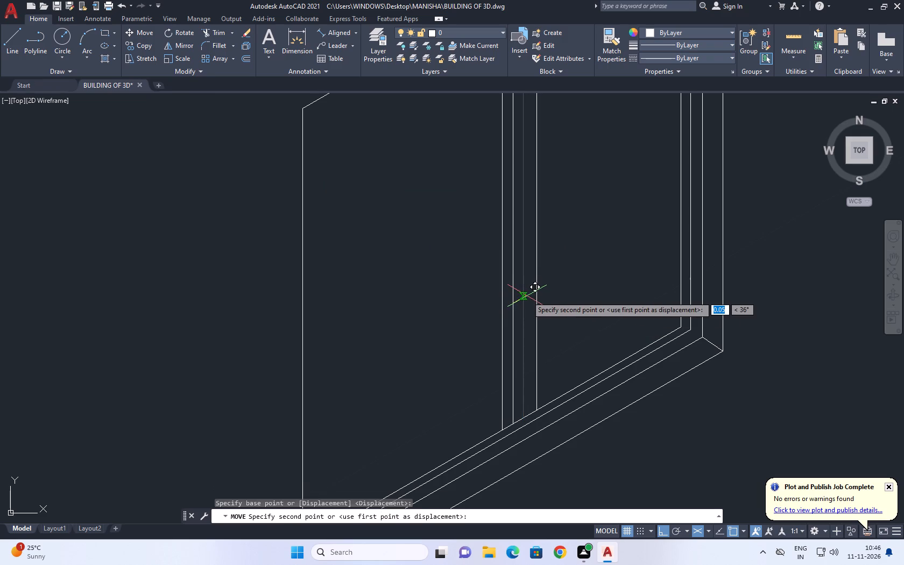
{"action": "left_click", "coordinate": [524, 297]}
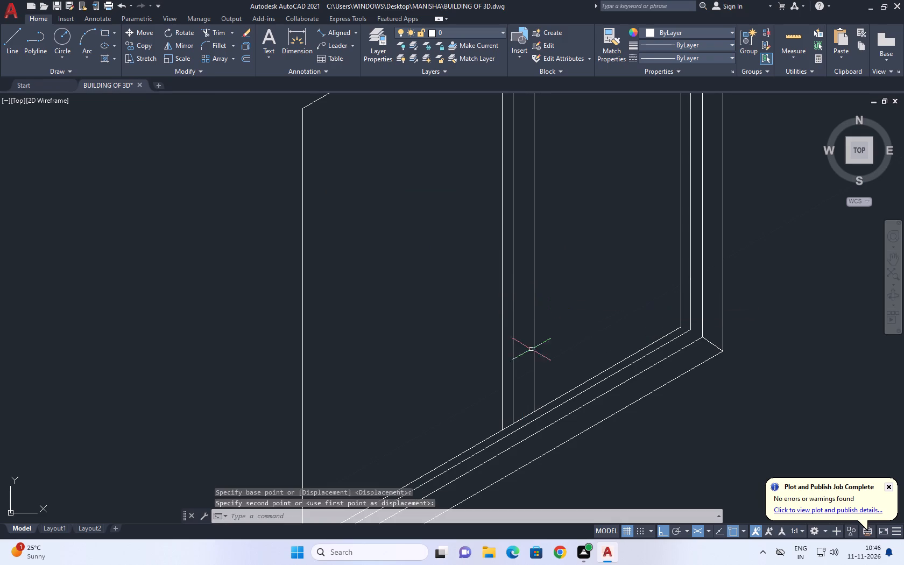
Draw a short isometric diagonal from the middle vertical line's lower end back past the vertical line on its near side.
{"action": "scroll", "coordinate": [531, 349], "scroll_direction": "down", "scroll_amount": 2}
{"action": "middle_click_drag", "start_coordinate": [521, 247], "coordinate": [528, 260]}
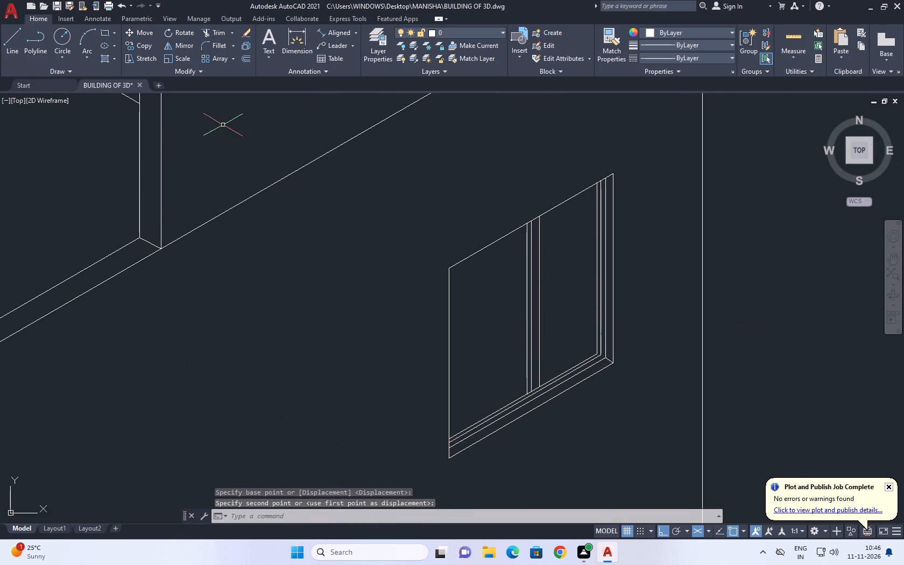
{"action": "left_click", "coordinate": [16, 53]}
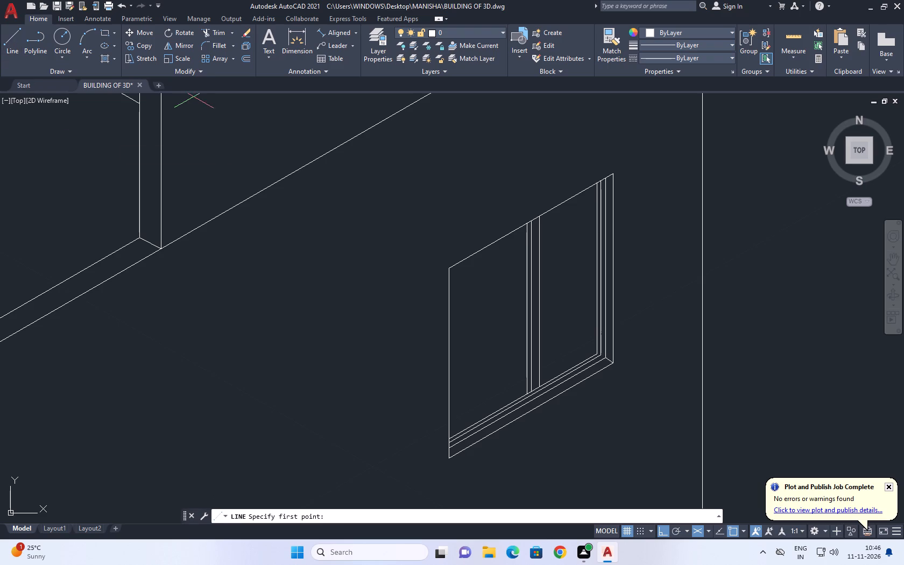
{"action": "scroll", "coordinate": [512, 385], "scroll_direction": "up", "scroll_amount": 4}
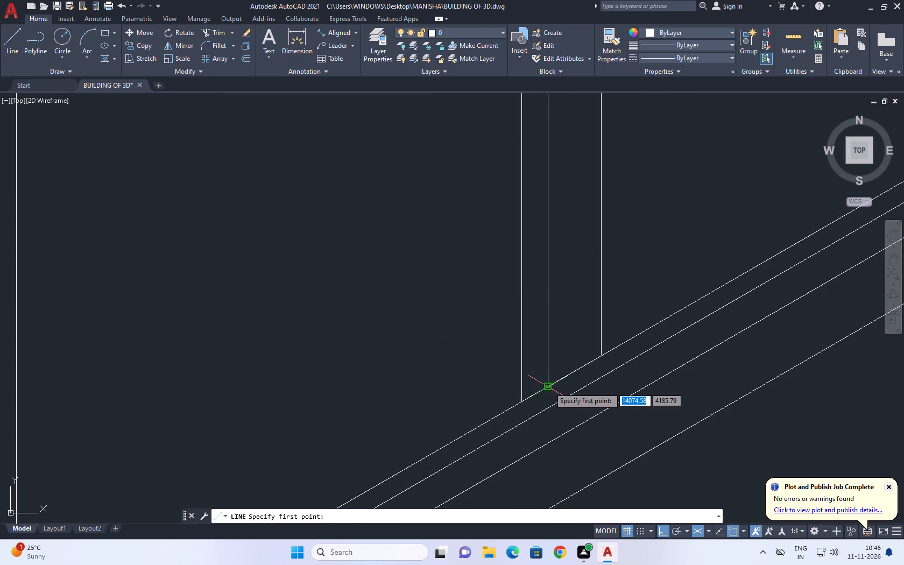
{"action": "left_click", "coordinate": [549, 387]}
{"action": "left_click", "coordinate": [492, 369]}
{"action": "right_click", "coordinate": [482, 279]}
{"action": "left_click", "coordinate": [501, 299]}
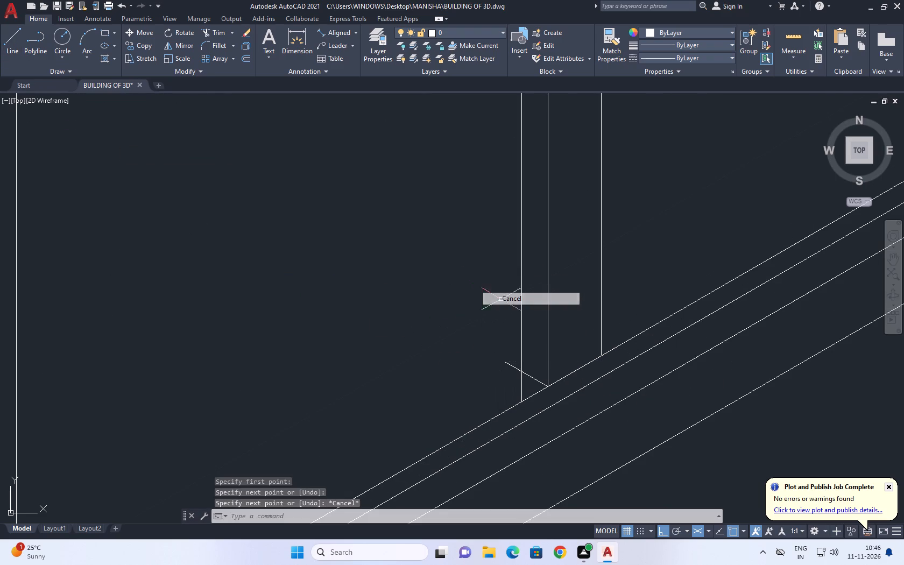
Trim the diagonal's overhang and the near-side vertical line's end below it to form a clean mullion corner.
{"action": "left_click", "coordinate": [217, 32]}
{"action": "scroll", "coordinate": [521, 382], "scroll_direction": "up", "scroll_amount": 3}
{"action": "left_click", "coordinate": [521, 383]}
{"action": "left_click", "coordinate": [479, 293]}
{"action": "right_click", "coordinate": [461, 273]}
{"action": "left_click", "coordinate": [487, 290]}
Copy the innermost bottom frame line from the middle vertical line's lower end to the near-side vertical line's trimmed lower end.
{"action": "scroll", "coordinate": [590, 382], "scroll_direction": "down", "scroll_amount": 2}
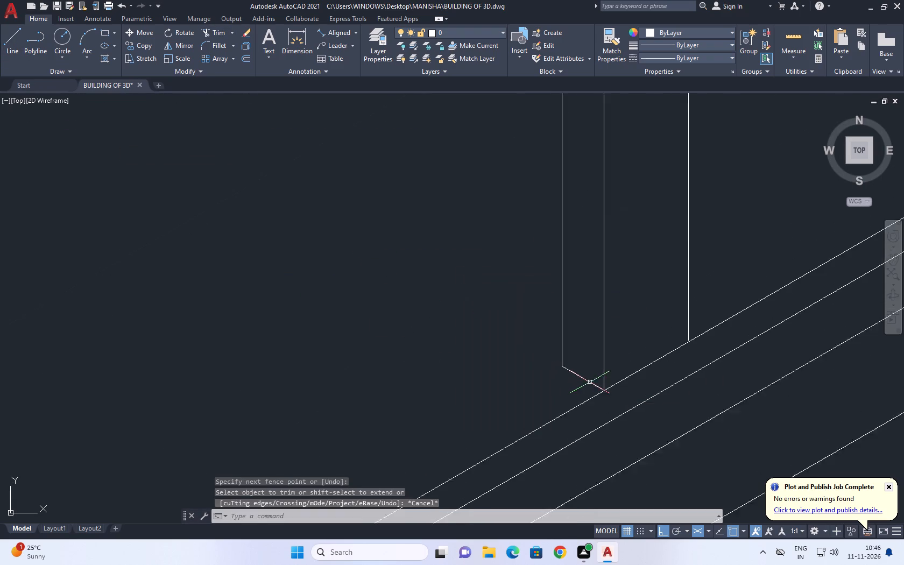
{"action": "scroll", "coordinate": [592, 380], "scroll_direction": "down", "scroll_amount": 4}
{"action": "middle_click_drag", "start_coordinate": [701, 315], "coordinate": [572, 423]}
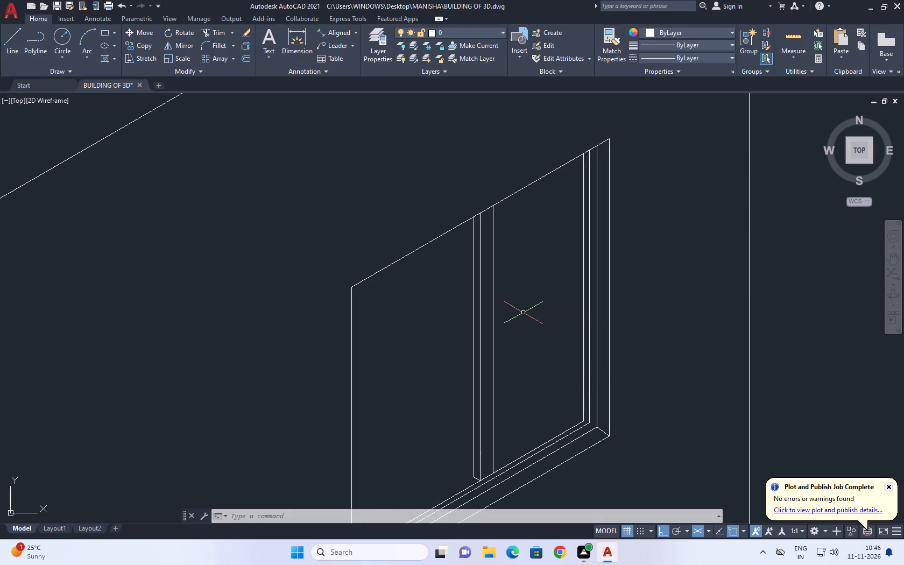
{"action": "scroll", "coordinate": [516, 349], "scroll_direction": "down", "scroll_amount": 1}
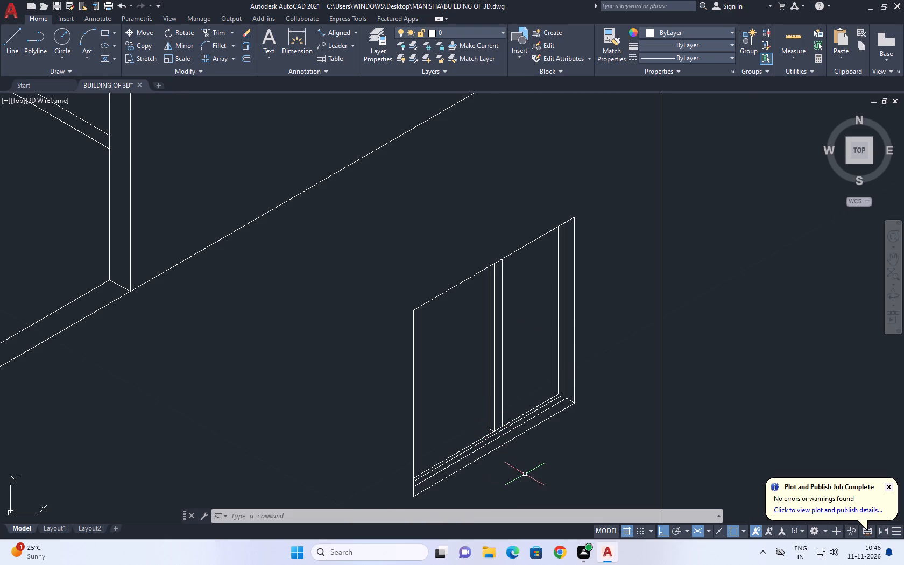
{"action": "scroll", "coordinate": [511, 460], "scroll_direction": "up", "scroll_amount": 1}
{"action": "scroll", "coordinate": [467, 421], "scroll_direction": "up", "scroll_amount": 2}
{"action": "left_click", "coordinate": [468, 425]}
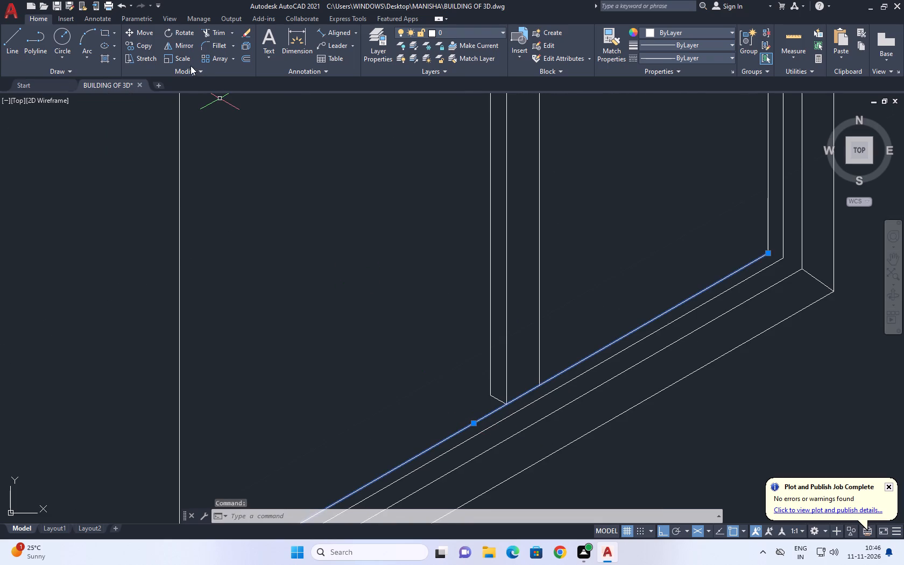
{"action": "left_click", "coordinate": [146, 46]}
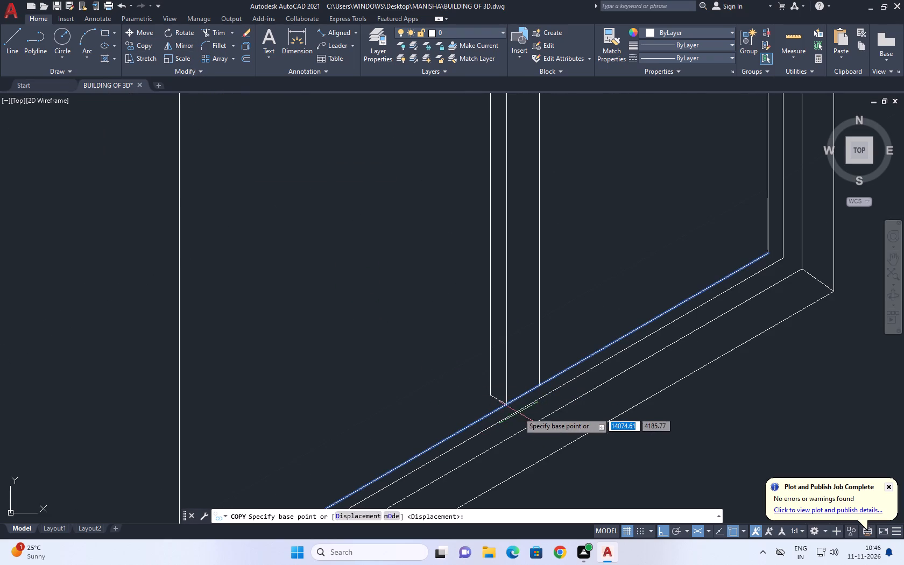
{"action": "left_click", "coordinate": [507, 402]}
{"action": "left_click", "coordinate": [488, 393]}
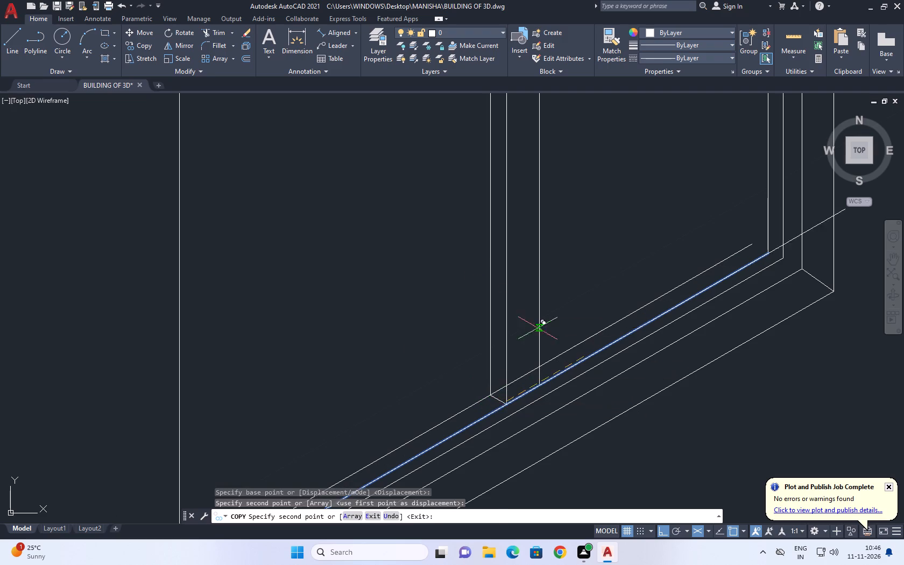
{"action": "right_click", "coordinate": [454, 278]}
{"action": "left_click", "coordinate": [494, 295]}
{"action": "scroll", "coordinate": [630, 357], "scroll_direction": "down", "scroll_amount": 2}
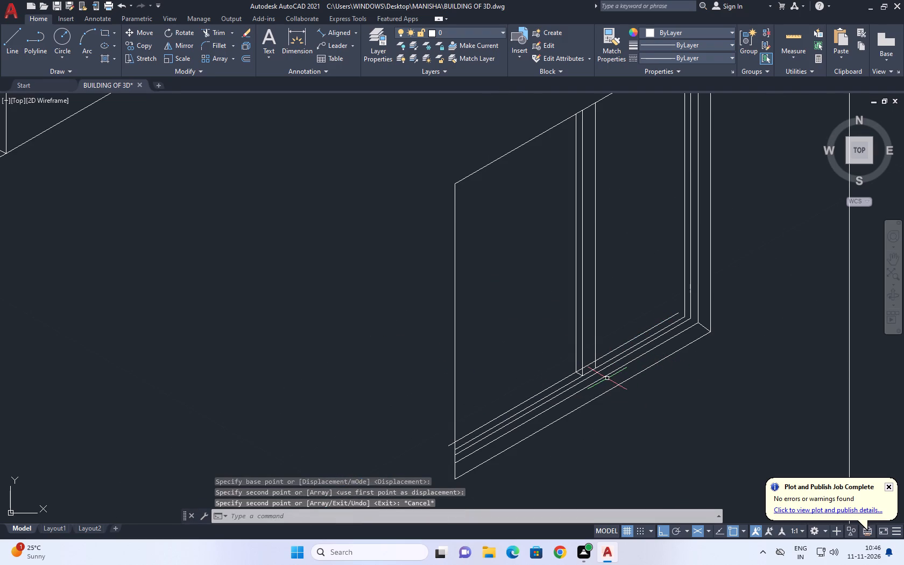
Trim the innermost bottom frame line where it crosses between the mullion's middle and far-side vertical lines.
{"action": "scroll", "coordinate": [683, 323], "scroll_direction": "up", "scroll_amount": 3}
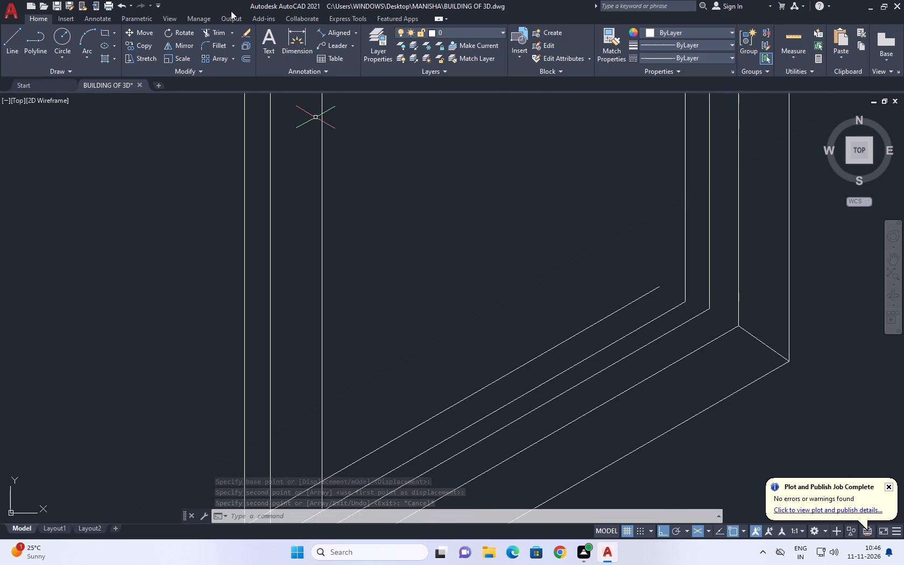
{"action": "left_click", "coordinate": [221, 32]}
{"action": "scroll", "coordinate": [553, 263], "scroll_direction": "down", "scroll_amount": 2}
{"action": "scroll", "coordinate": [466, 361], "scroll_direction": "up", "scroll_amount": 2}
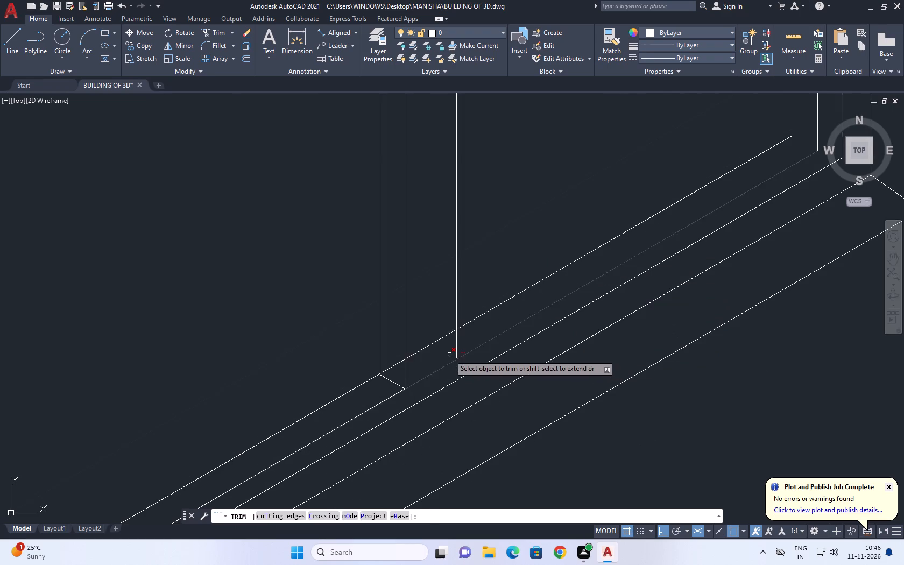
{"action": "left_click", "coordinate": [434, 343]}
{"action": "left_click", "coordinate": [398, 364]}
{"action": "right_click", "coordinate": [535, 256]}
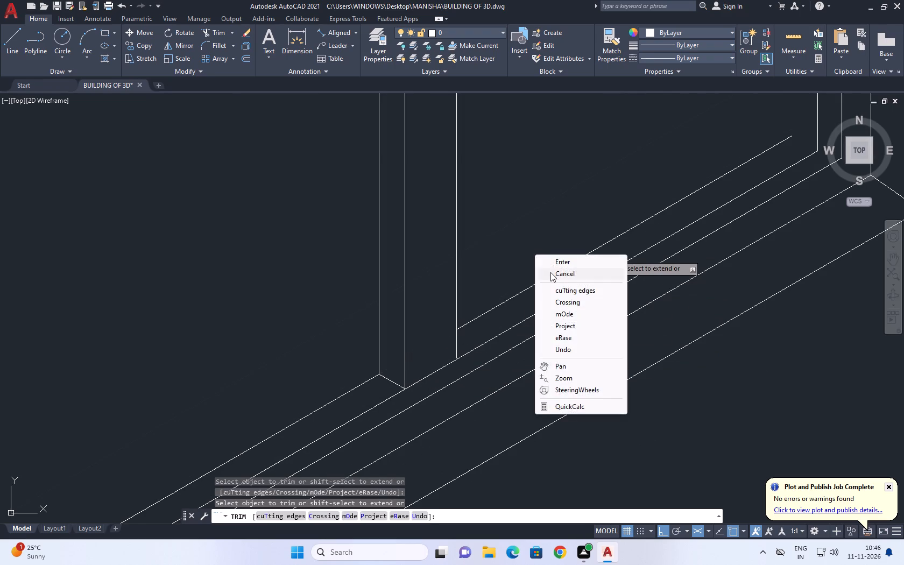
{"action": "left_click", "coordinate": [555, 272]}
Erase the extra bottom frame line between the second-innermost line and the sill's inner line.
{"action": "scroll", "coordinate": [553, 278], "scroll_direction": "down", "scroll_amount": 4}
{"action": "scroll", "coordinate": [446, 364], "scroll_direction": "up", "scroll_amount": 2}
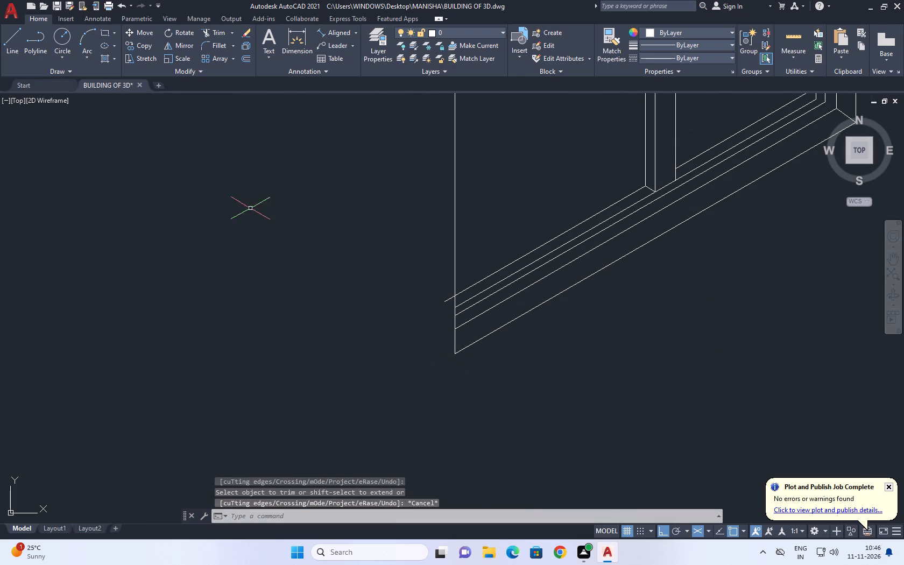
{"action": "left_click", "coordinate": [561, 252]}
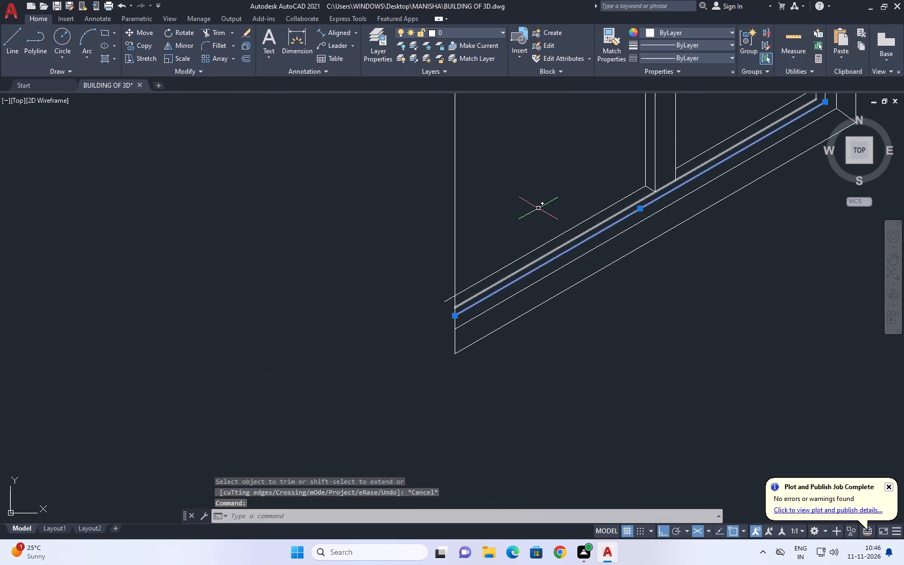
{"action": "right_click", "coordinate": [535, 206]}
{"action": "left_click", "coordinate": [580, 276]}
{"action": "scroll", "coordinate": [525, 291], "scroll_direction": "down", "scroll_amount": 1}
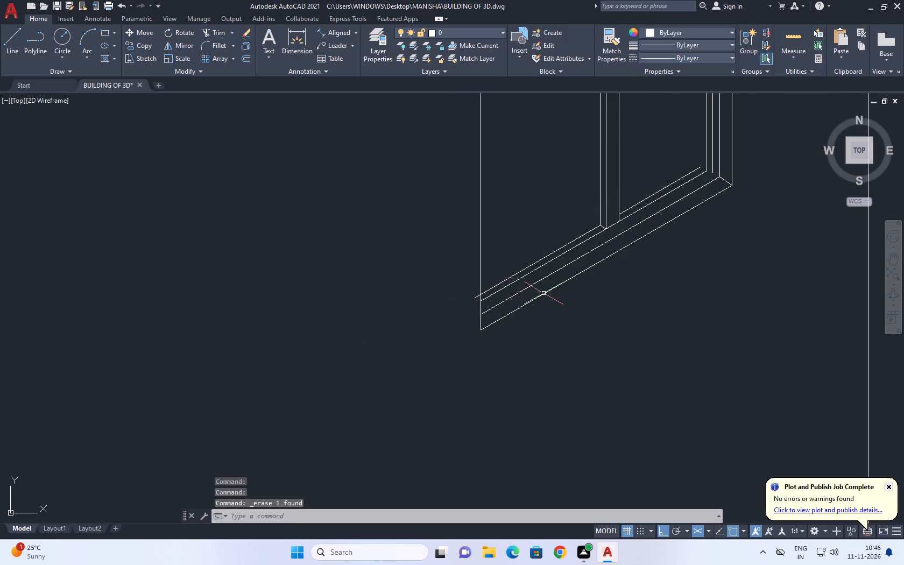
Trim the innermost bottom frame line's overhang past the window's near vertical edge.
{"action": "middle_click", "coordinate": [568, 286]}
{"action": "key", "text": "t"}
{"action": "key", "text": "r"}
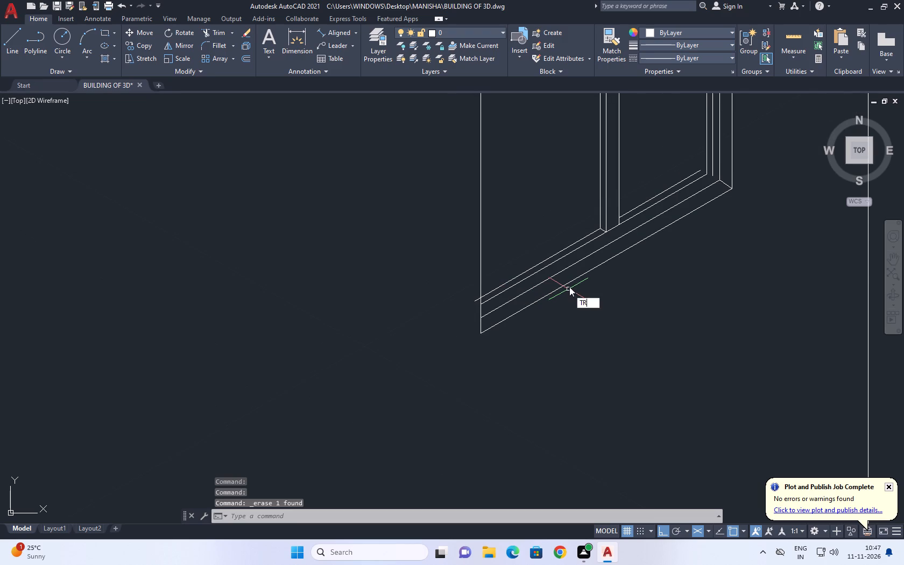
{"action": "key", "text": "space"}
{"action": "scroll", "coordinate": [429, 300], "scroll_direction": "up", "scroll_amount": 1}
{"action": "scroll", "coordinate": [514, 326], "scroll_direction": "up", "scroll_amount": 2}
{"action": "left_click", "coordinate": [493, 260]}
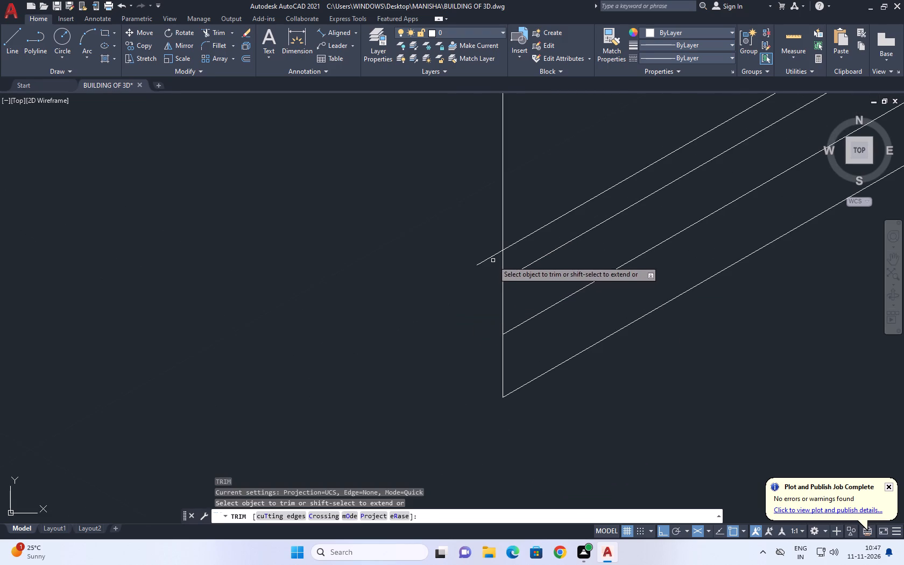
{"action": "left_click", "coordinate": [489, 245]}
{"action": "right_click", "coordinate": [456, 245]}
{"action": "left_click", "coordinate": [477, 259]}
Move the loose vertical frame line near the window's far side to the far end of the innermost bottom line.
{"action": "scroll", "coordinate": [423, 279], "scroll_direction": "down", "scroll_amount": 5}
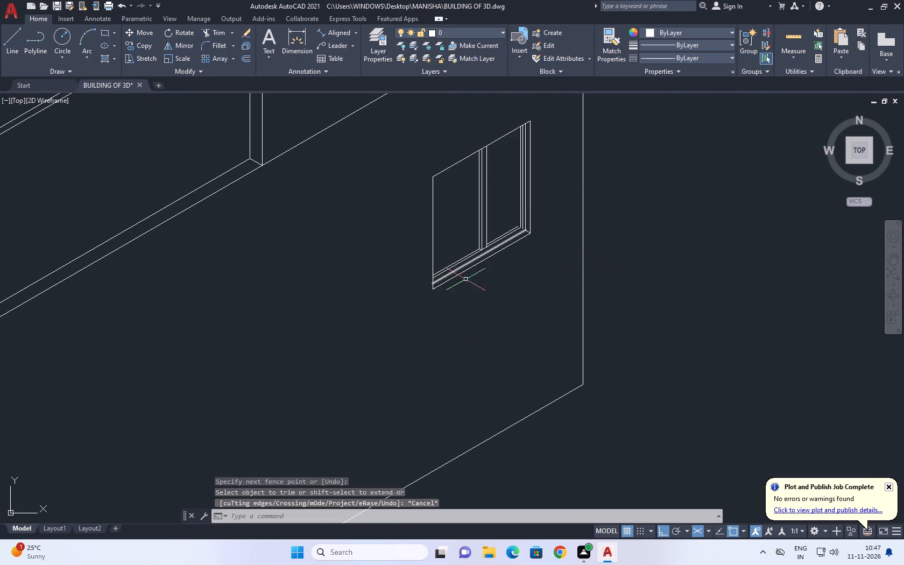
{"action": "scroll", "coordinate": [470, 230], "scroll_direction": "up", "scroll_amount": 1}
{"action": "scroll", "coordinate": [552, 230], "scroll_direction": "up", "scroll_amount": 2}
{"action": "middle_click_drag", "start_coordinate": [552, 230], "coordinate": [580, 314]}
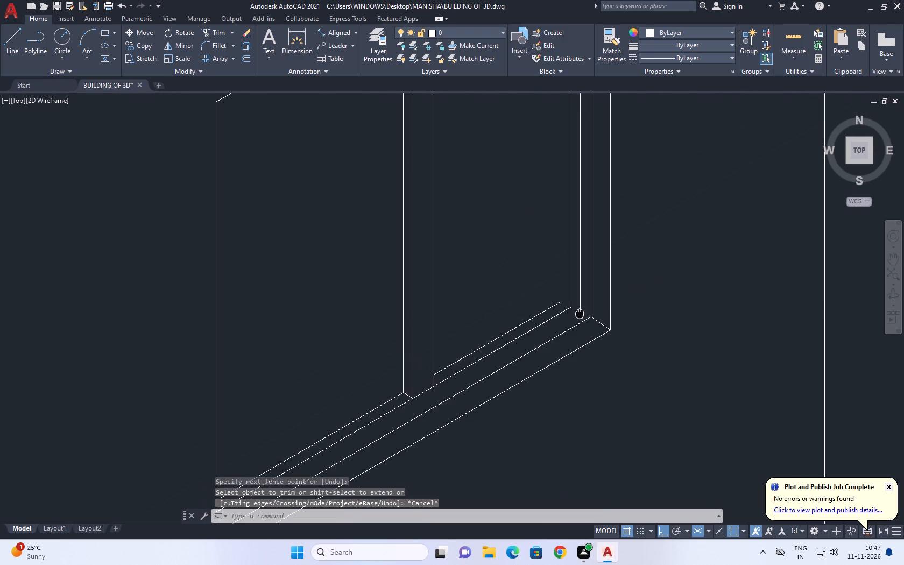
{"action": "scroll", "coordinate": [590, 315], "scroll_direction": "down", "scroll_amount": 2}
{"action": "scroll", "coordinate": [590, 303], "scroll_direction": "up", "scroll_amount": 3}
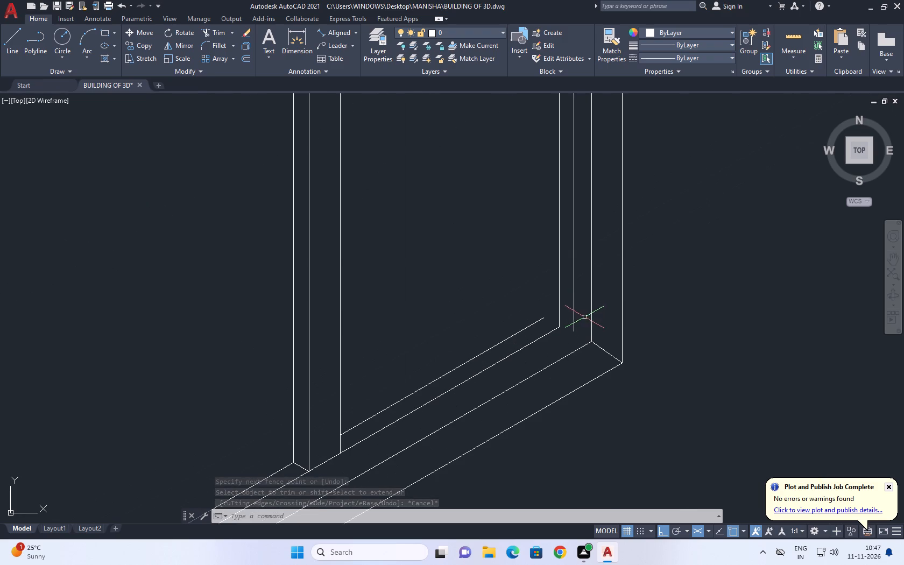
{"action": "left_click", "coordinate": [570, 306]}
{"action": "left_click", "coordinate": [570, 320]}
{"action": "left_click", "coordinate": [576, 312]}
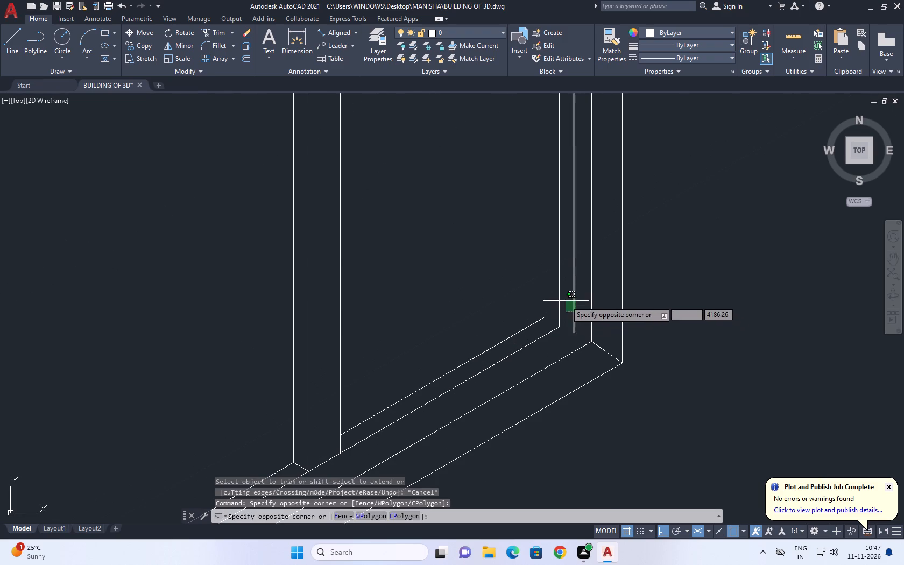
{"action": "left_click", "coordinate": [566, 300]}
{"action": "middle_click_drag", "start_coordinate": [574, 306], "coordinate": [588, 324]}
{"action": "key", "text": "m"}
{"action": "key", "text": "space"}
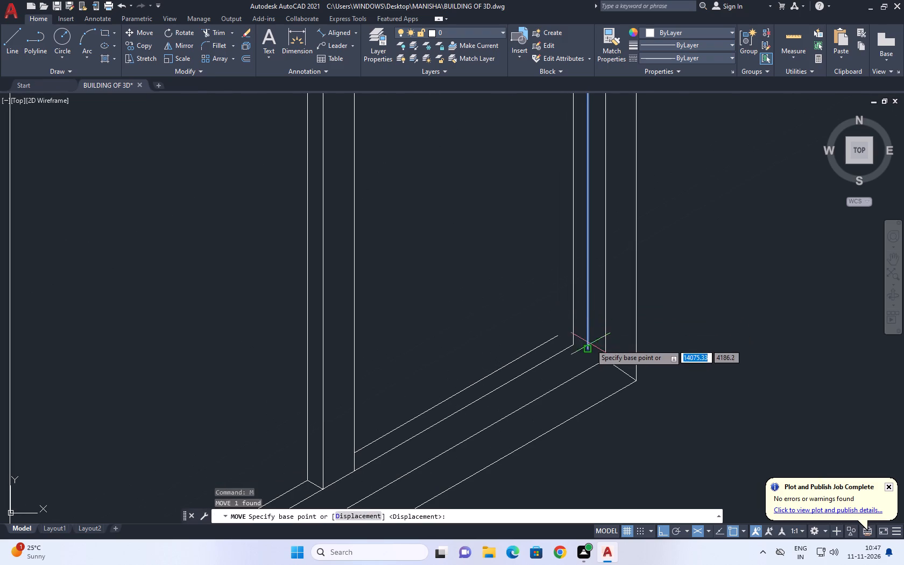
{"action": "left_click", "coordinate": [587, 351]}
{"action": "left_click", "coordinate": [554, 338]}
Trim the moved vertical line's overhang above the window's sloping top edge.
{"action": "scroll", "coordinate": [626, 350], "scroll_direction": "down", "scroll_amount": 2}
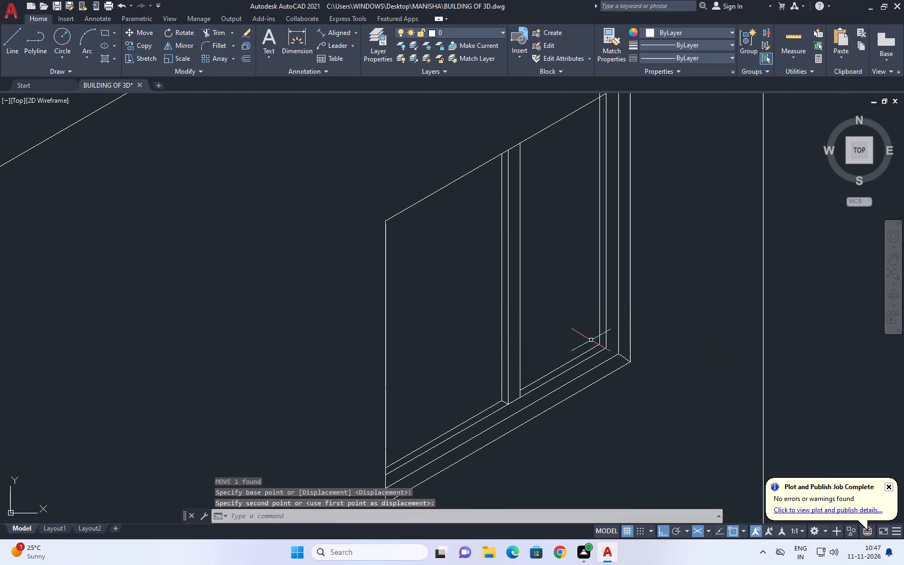
{"action": "middle_click_drag", "start_coordinate": [571, 331], "coordinate": [603, 389]}
{"action": "key", "text": "t"}
{"action": "key", "text": "r"}
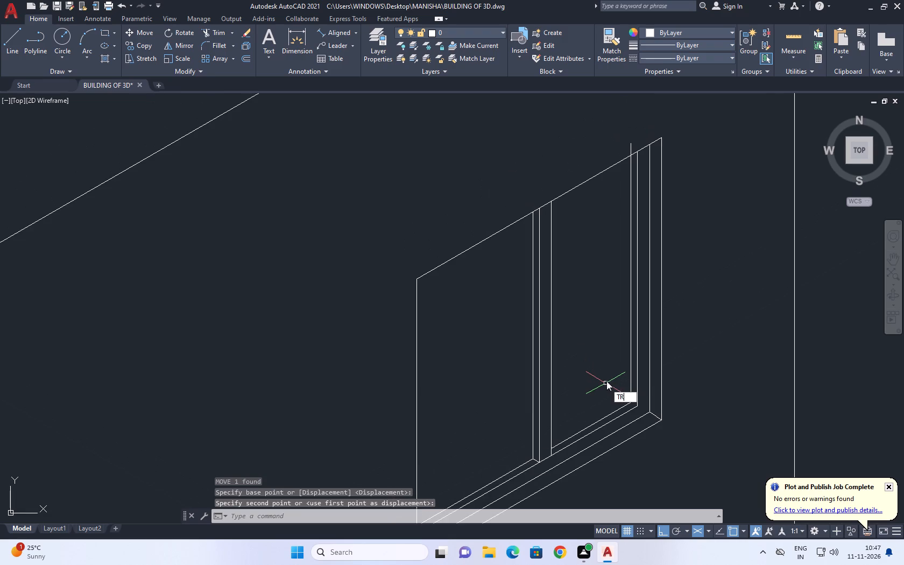
{"action": "key", "text": "space"}
{"action": "scroll", "coordinate": [630, 163], "scroll_direction": "up", "scroll_amount": 2}
{"action": "left_click", "coordinate": [638, 126]}
{"action": "left_click_drag", "start_coordinate": [611, 133], "coordinate": [601, 134]}
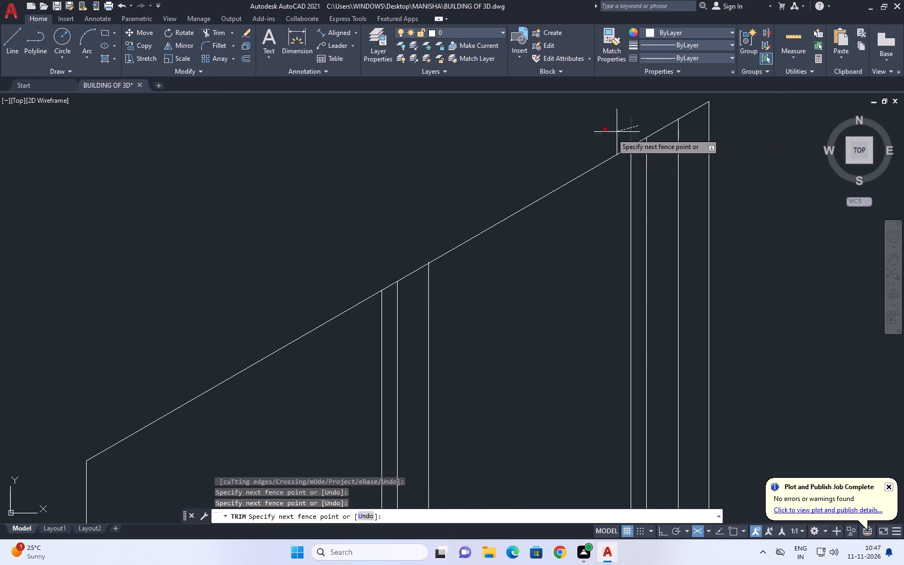
{"action": "left_click_drag", "start_coordinate": [601, 134], "coordinate": [548, 134]}
{"action": "scroll", "coordinate": [503, 169], "scroll_direction": "down", "scroll_amount": 4}
{"action": "key", "text": "space"}
Extend the short diagonal at the window's lower far corner inward to the innermost vertical frame line.
{"action": "middle_click_drag", "start_coordinate": [460, 340], "coordinate": [461, 340]}
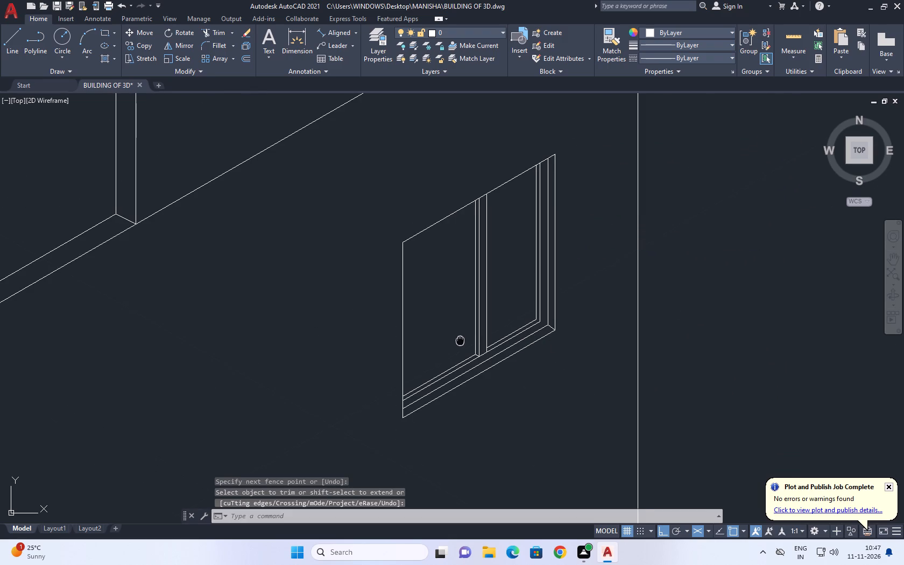
{"action": "middle_click_drag", "start_coordinate": [461, 340], "coordinate": [467, 354]}
{"action": "key", "text": "e"}
{"action": "key", "text": "x"}
{"action": "key", "text": "space"}
{"action": "scroll", "coordinate": [561, 345], "scroll_direction": "up", "scroll_amount": 2}
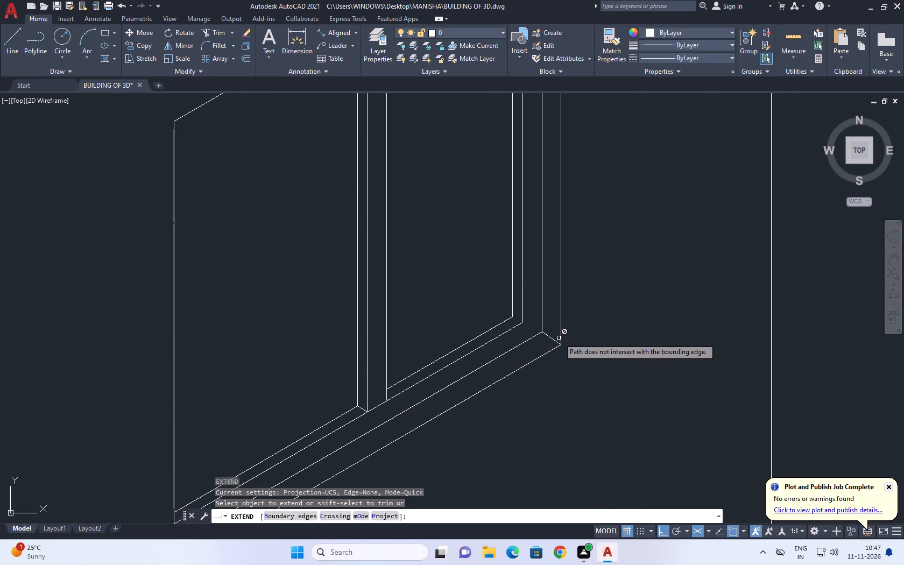
{"action": "left_click", "coordinate": [556, 337]}
{"action": "left_click", "coordinate": [541, 346]}
{"action": "left_click", "coordinate": [547, 335]}
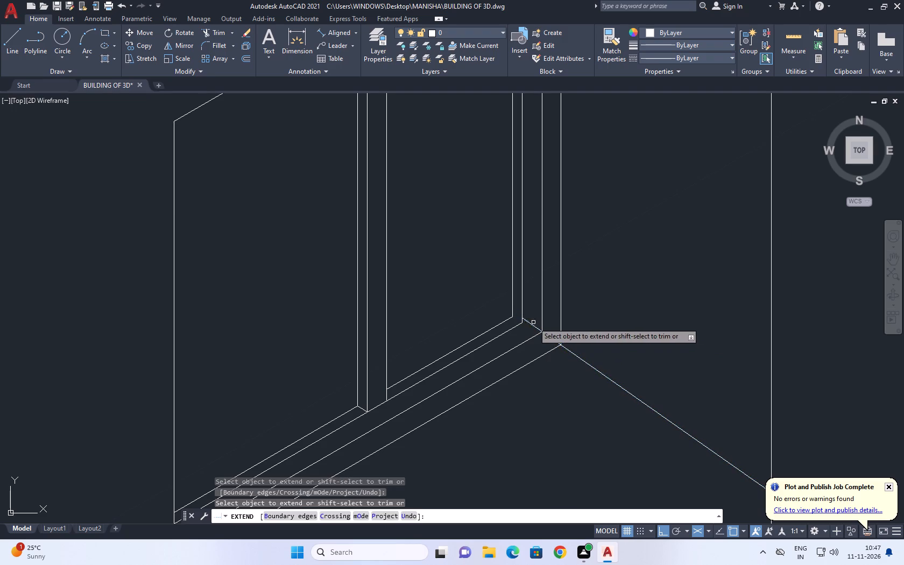
{"action": "left_click", "coordinate": [533, 322]}
{"action": "left_click", "coordinate": [531, 327]}
{"action": "key", "text": "Escape"}
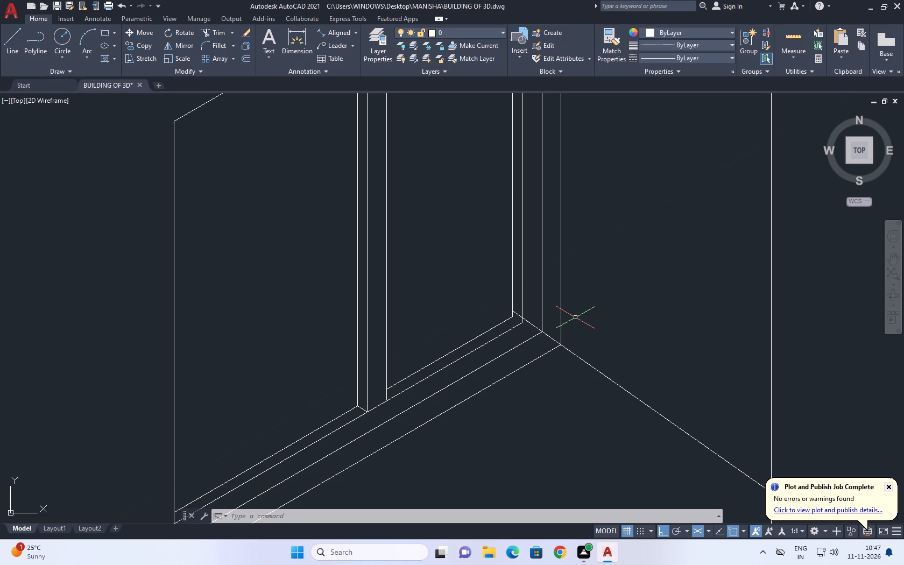
Trim the diagonal's stretch running outside the window from its lower far corner to the wall edge.
{"action": "left_click", "coordinate": [216, 27]}
{"action": "left_click", "coordinate": [645, 391]}
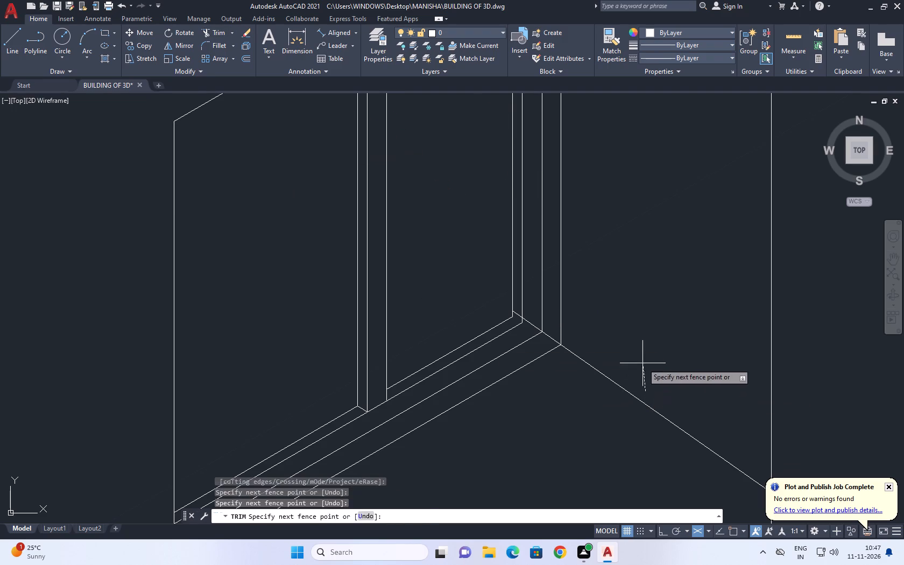
{"action": "left_click_drag", "start_coordinate": [632, 363], "coordinate": [593, 410]}
{"action": "left_click", "coordinate": [620, 367]}
{"action": "left_click_drag", "start_coordinate": [581, 403], "coordinate": [572, 412]}
{"action": "right_click", "coordinate": [653, 336]}
{"action": "left_click", "coordinate": [670, 352]}
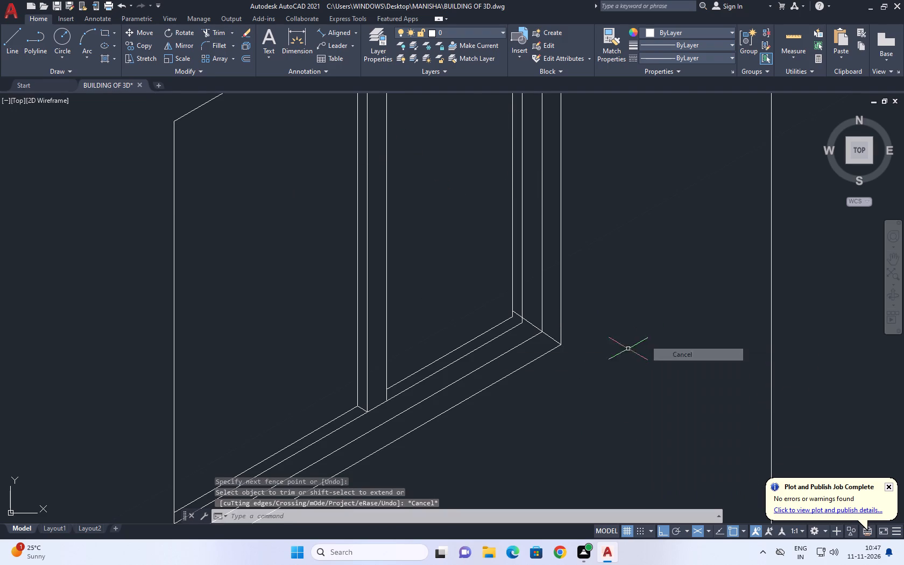
Stretch the diagonal's inner end onto the corner where the innermost vertical and bottom frame lines meet.
{"action": "scroll", "coordinate": [537, 331], "scroll_direction": "up", "scroll_amount": 3}
{"action": "left_click", "coordinate": [525, 318]}
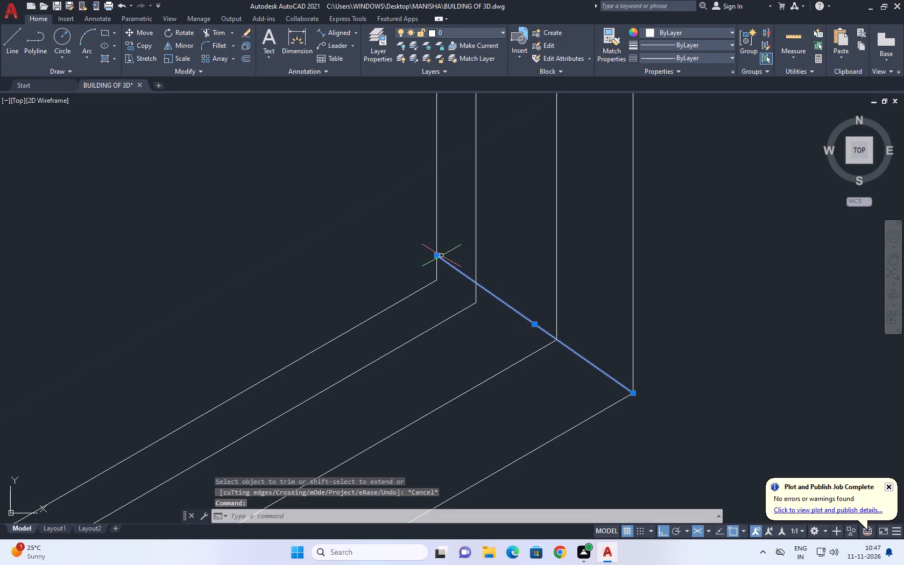
{"action": "left_click", "coordinate": [434, 256]}
{"action": "left_click_drag", "start_coordinate": [440, 279], "coordinate": [435, 282]}
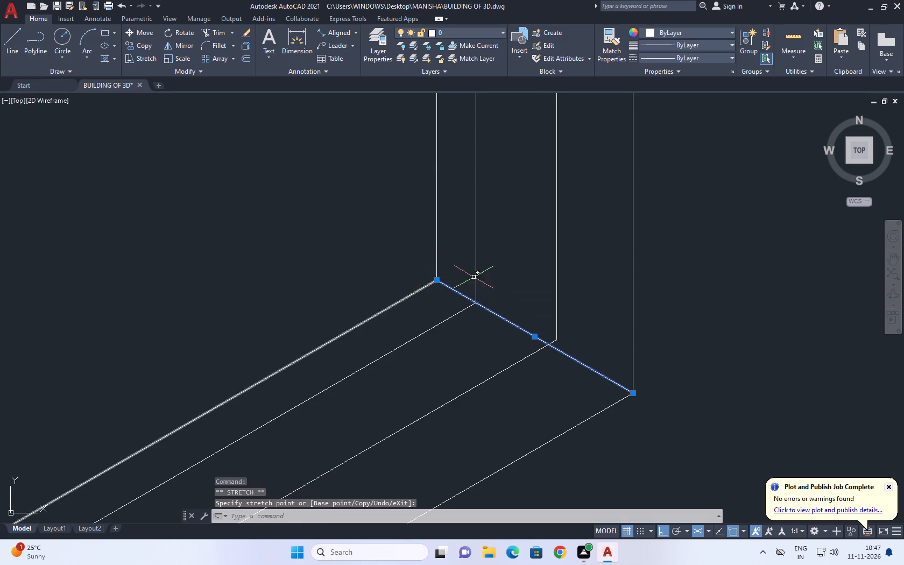
{"action": "right_click", "coordinate": [537, 270]}
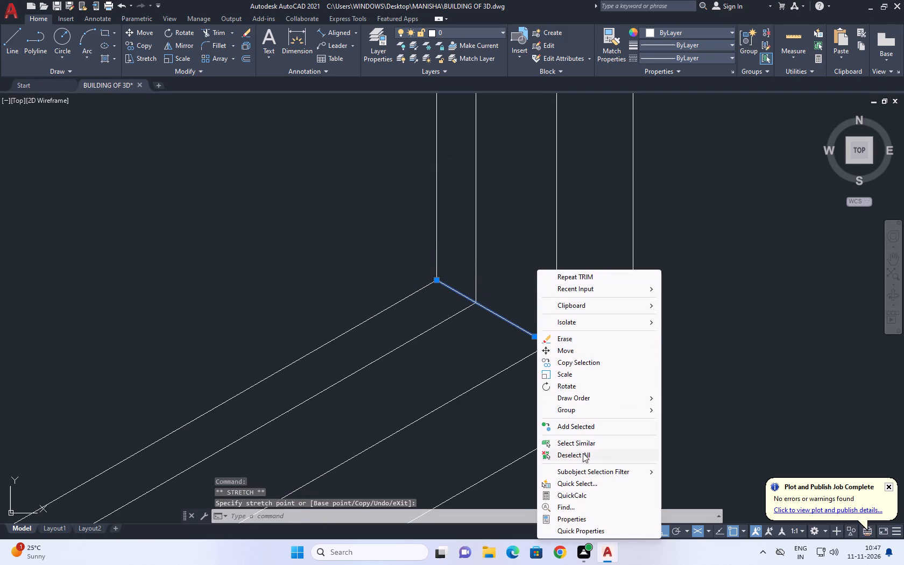
{"action": "left_click", "coordinate": [583, 453]}
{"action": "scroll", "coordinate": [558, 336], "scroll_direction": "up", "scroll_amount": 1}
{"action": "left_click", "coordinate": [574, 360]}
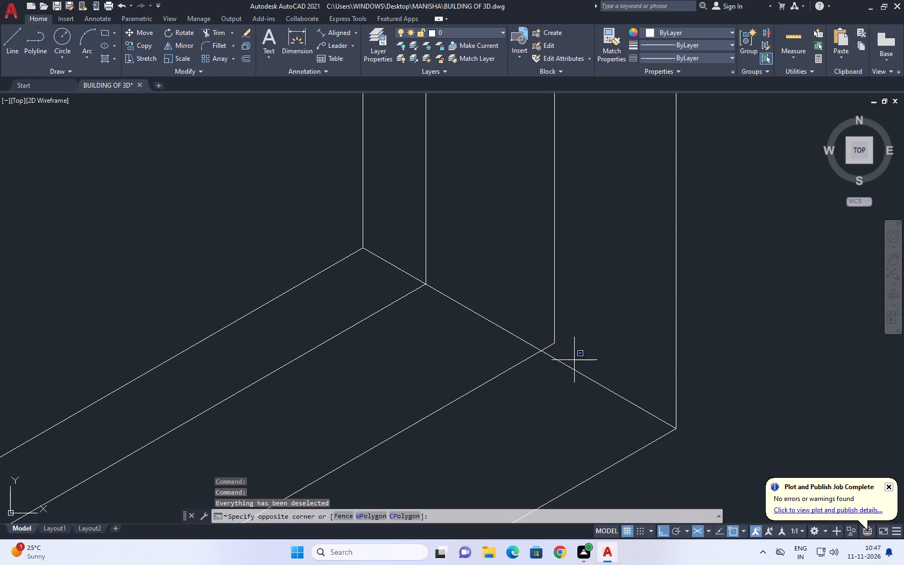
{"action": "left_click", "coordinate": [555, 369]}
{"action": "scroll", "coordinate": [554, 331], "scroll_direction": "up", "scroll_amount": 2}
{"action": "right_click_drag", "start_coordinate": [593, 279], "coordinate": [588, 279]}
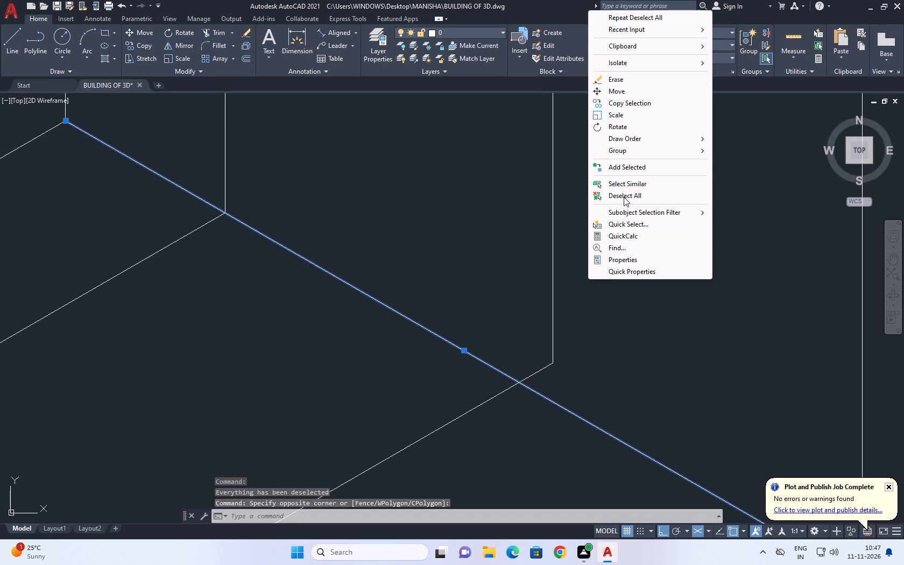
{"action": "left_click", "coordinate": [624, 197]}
Stretch the shared corner of the outer recess's vertical and bottom lines to their bottom line's crossing with the diagonal.
{"action": "scroll", "coordinate": [589, 359], "scroll_direction": "down", "scroll_amount": 2}
{"action": "scroll", "coordinate": [575, 360], "scroll_direction": "up", "scroll_amount": 1}
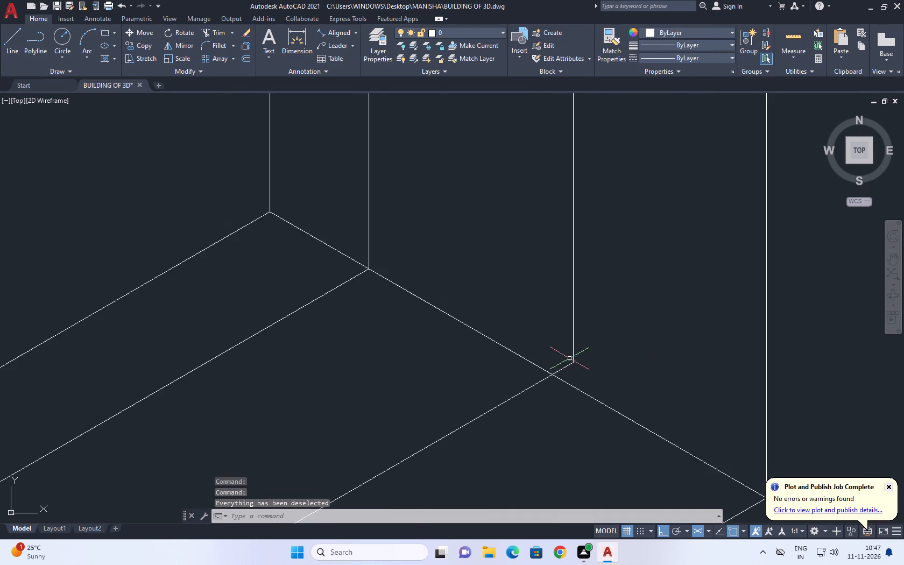
{"action": "scroll", "coordinate": [569, 358], "scroll_direction": "up", "scroll_amount": 2}
{"action": "left_click", "coordinate": [607, 341]}
{"action": "left_click", "coordinate": [569, 381]}
{"action": "left_click", "coordinate": [577, 371]}
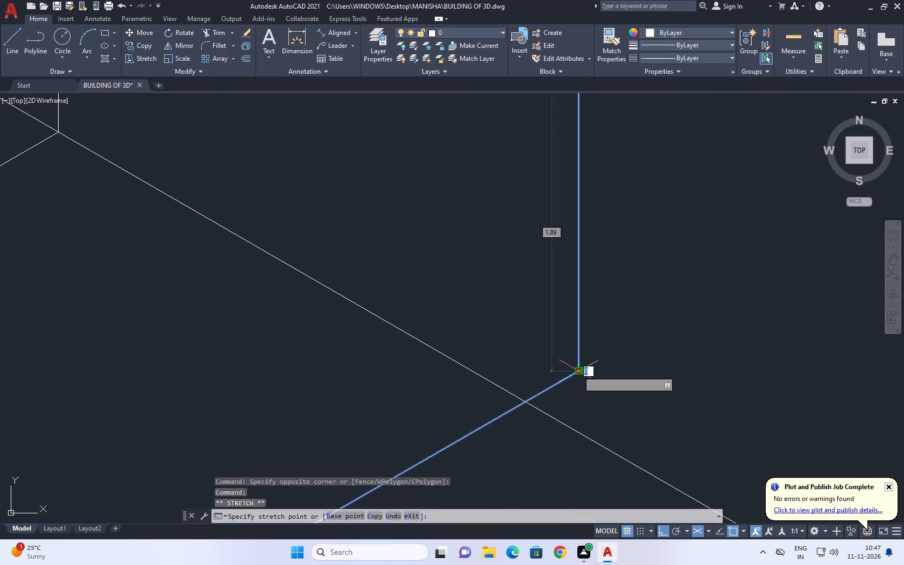
{"action": "left_click", "coordinate": [525, 402]}
{"action": "scroll", "coordinate": [573, 392], "scroll_direction": "down", "scroll_amount": 9}
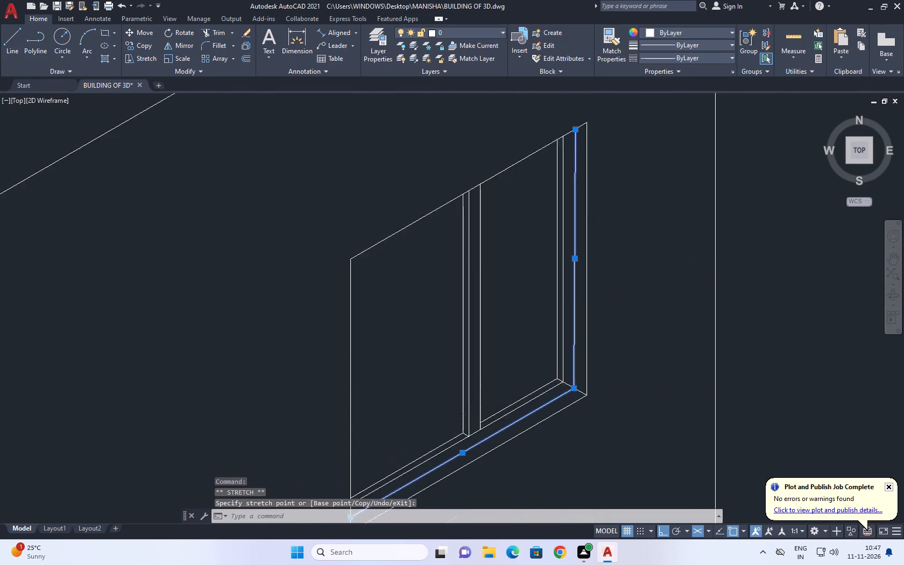
{"action": "right_click", "coordinate": [605, 286]}
{"action": "left_click", "coordinate": [667, 454]}
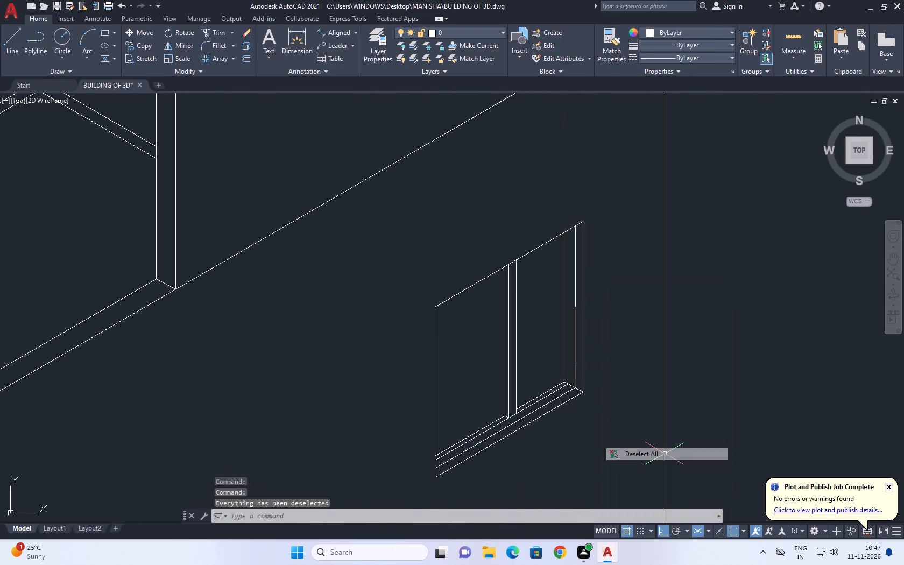
Examine the window's far-side vertical frame lines, from the top edge down to the lower corner.
{"action": "scroll", "coordinate": [589, 426], "scroll_direction": "up", "scroll_amount": 1}
{"action": "scroll", "coordinate": [569, 212], "scroll_direction": "up", "scroll_amount": 1}
{"action": "middle_click_drag", "start_coordinate": [569, 212], "coordinate": [570, 332]}
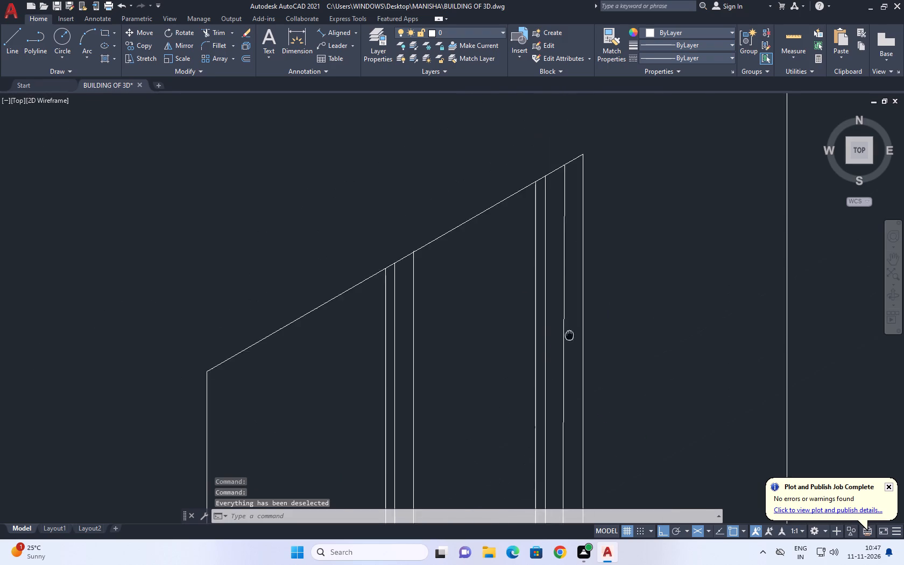
{"action": "scroll", "coordinate": [568, 348], "scroll_direction": "down", "scroll_amount": 2}
{"action": "middle_click_drag", "start_coordinate": [595, 358], "coordinate": [526, 287]}
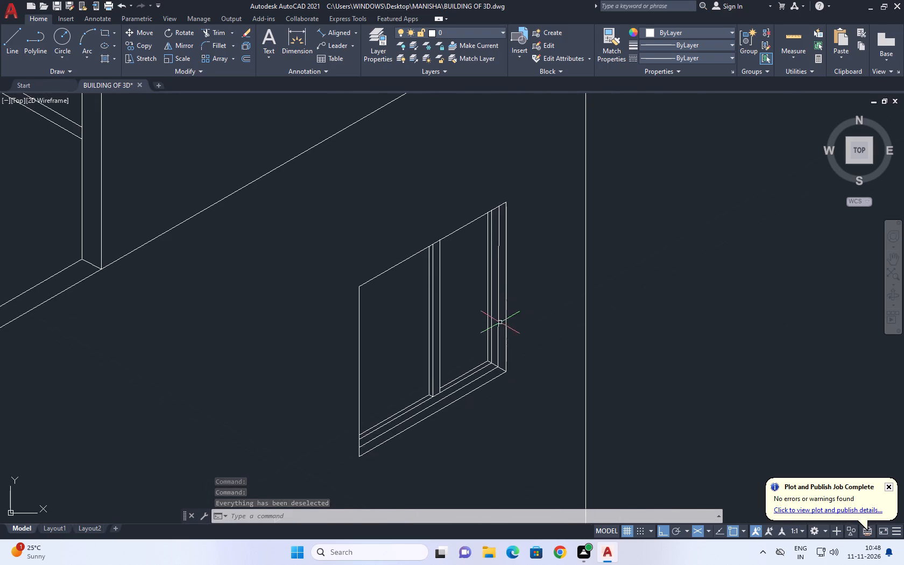
{"action": "scroll", "coordinate": [500, 322], "scroll_direction": "up", "scroll_amount": 2}
{"action": "left_click", "coordinate": [496, 309]}
{"action": "scroll", "coordinate": [501, 319], "scroll_direction": "down", "scroll_amount": 2}
{"action": "right_click", "coordinate": [540, 242]}
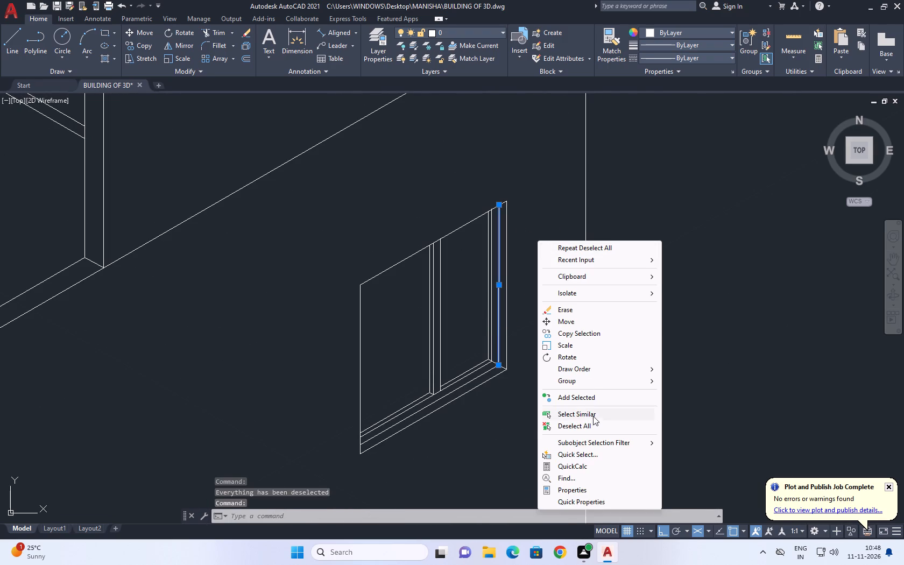
{"action": "left_click", "coordinate": [591, 422]}
{"action": "scroll", "coordinate": [438, 260], "scroll_direction": "down", "scroll_amount": 2}
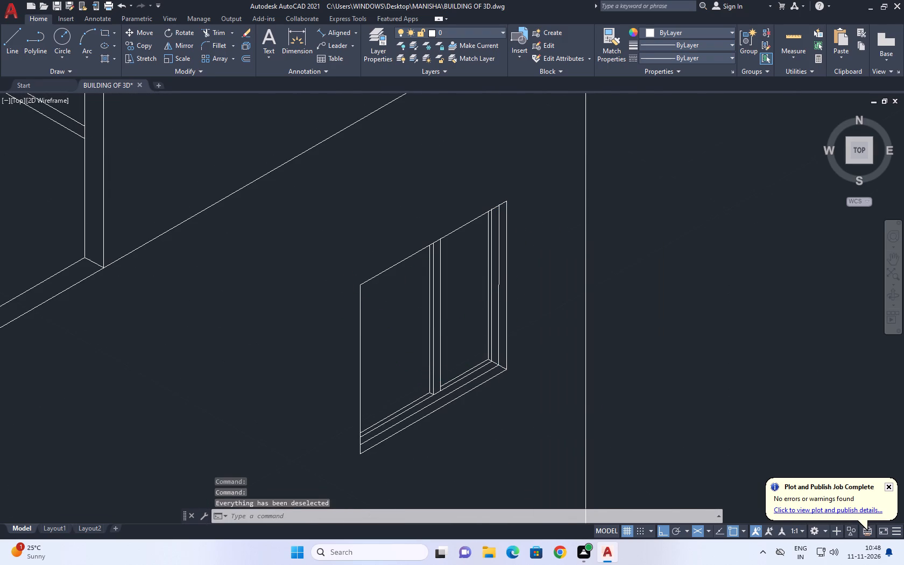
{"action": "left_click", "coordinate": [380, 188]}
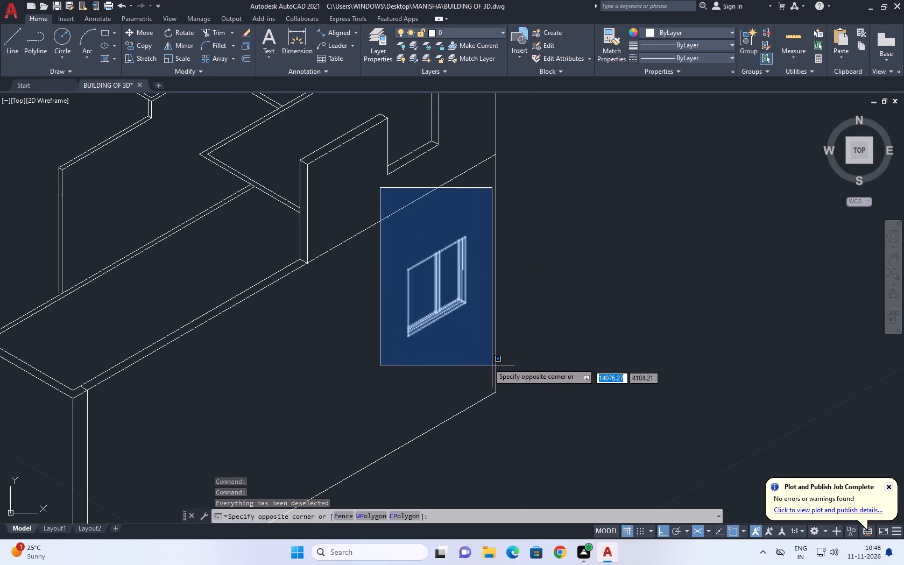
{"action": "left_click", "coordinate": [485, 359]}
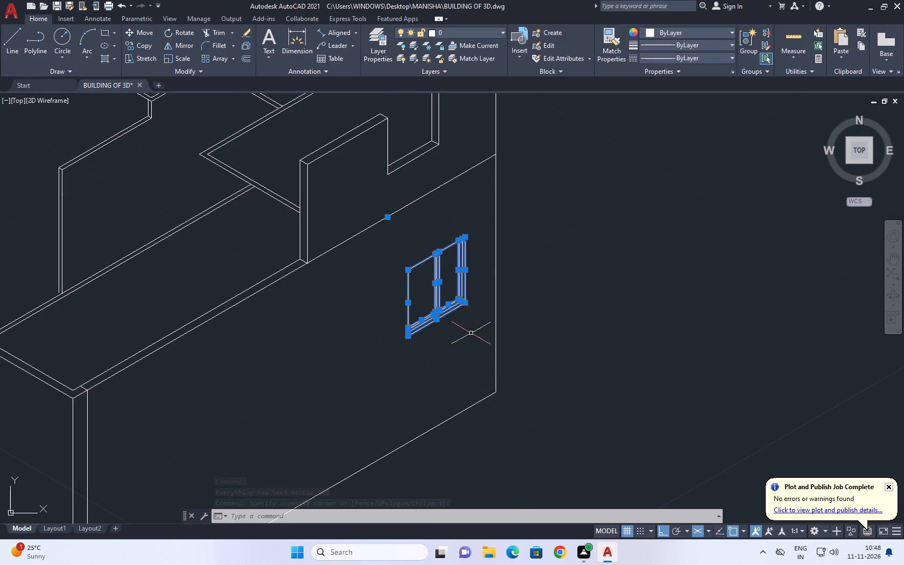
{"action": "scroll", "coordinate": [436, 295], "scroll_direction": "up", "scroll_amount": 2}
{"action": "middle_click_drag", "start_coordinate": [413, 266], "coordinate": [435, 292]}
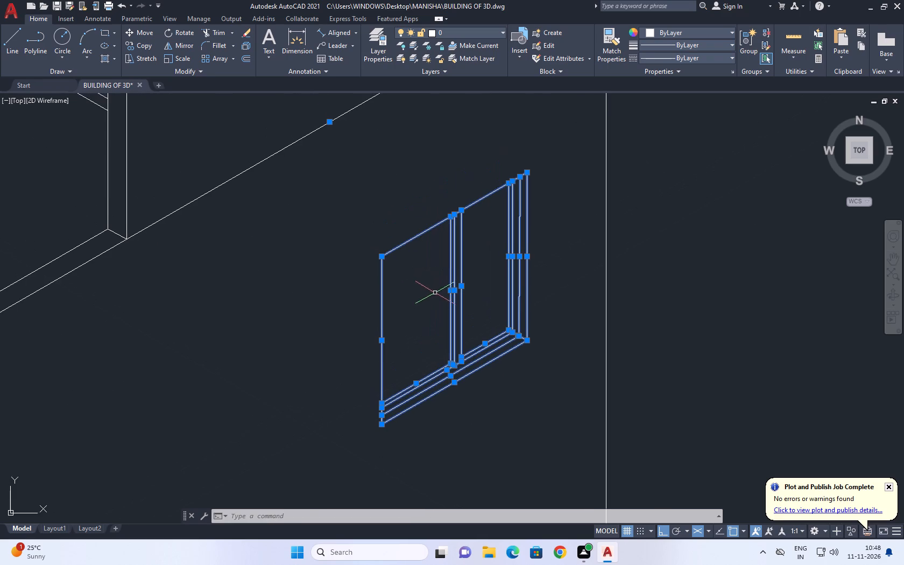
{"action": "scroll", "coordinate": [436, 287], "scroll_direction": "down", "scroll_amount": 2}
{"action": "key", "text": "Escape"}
Erase the small stray object lying on the floor-level line above the window.
{"action": "scroll", "coordinate": [402, 222], "scroll_direction": "up", "scroll_amount": 1}
{"action": "left_click", "coordinate": [367, 202]}
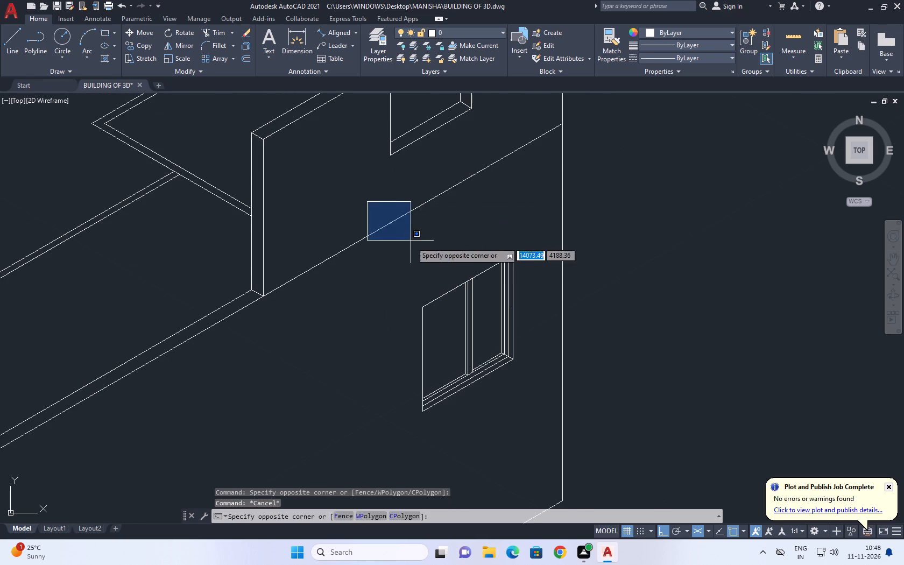
{"action": "left_click", "coordinate": [414, 246]}
{"action": "key", "text": "Delete"}
Convert all of the window's frame and mullion lines into a block named WINDOW 1.
{"action": "left_click", "coordinate": [393, 228]}
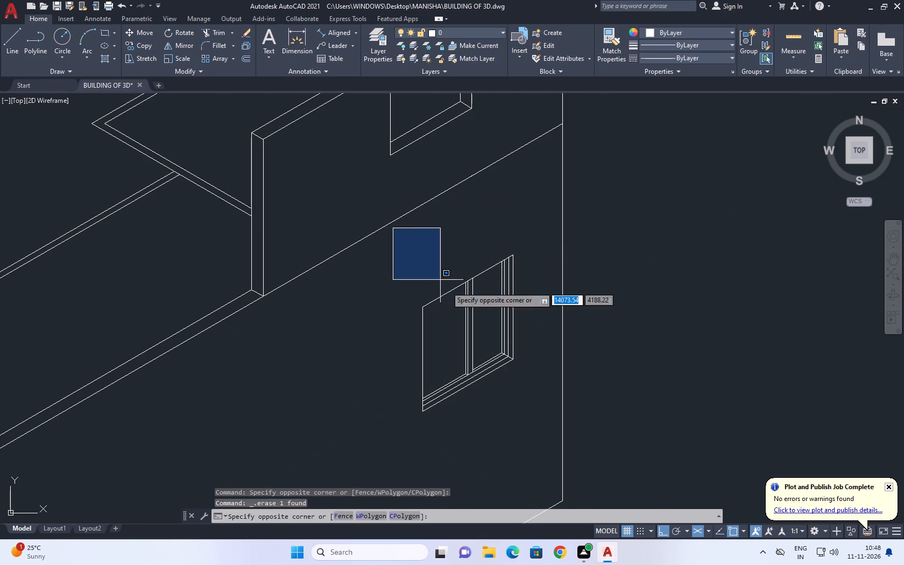
{"action": "left_click", "coordinate": [531, 421]}
{"action": "key", "text": "b"}
{"action": "key", "text": "space"}
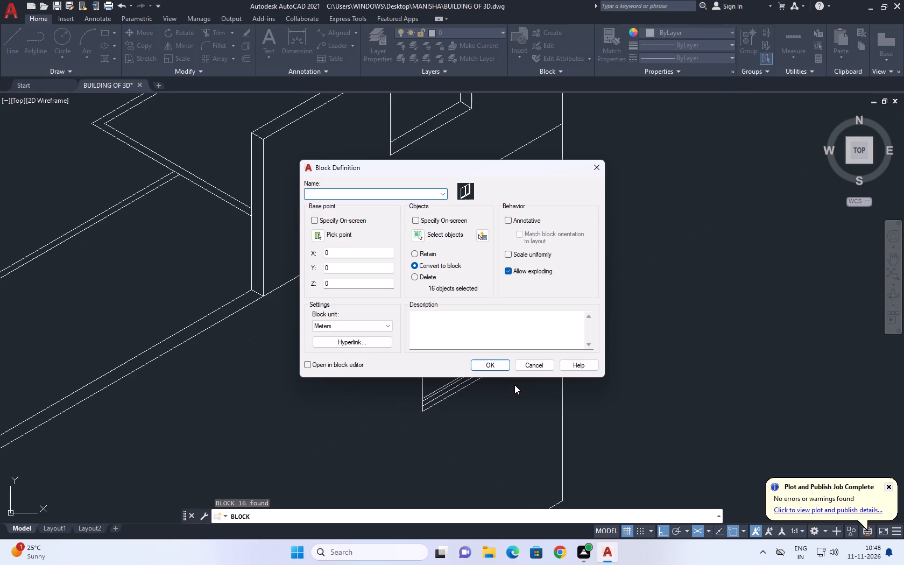
{"action": "type", "text": "WINDOE"}
{"action": "type", "text": "S1"}
{"action": "scroll", "coordinate": [478, 316], "scroll_direction": "up", "scroll_amount": 1}
{"action": "key", "text": "BackSpace"}
{"action": "key", "text": "BackSpace"}
{"action": "key", "text": "BackSpace"}
{"action": "type", "text": "W 1"}
{"action": "left_click", "coordinate": [489, 358]}
{"action": "left_click", "coordinate": [491, 362]}
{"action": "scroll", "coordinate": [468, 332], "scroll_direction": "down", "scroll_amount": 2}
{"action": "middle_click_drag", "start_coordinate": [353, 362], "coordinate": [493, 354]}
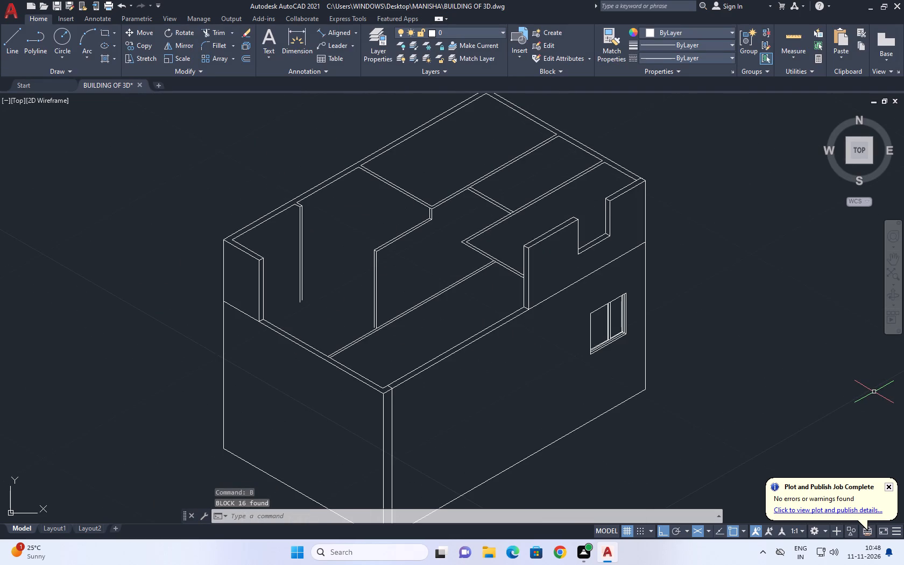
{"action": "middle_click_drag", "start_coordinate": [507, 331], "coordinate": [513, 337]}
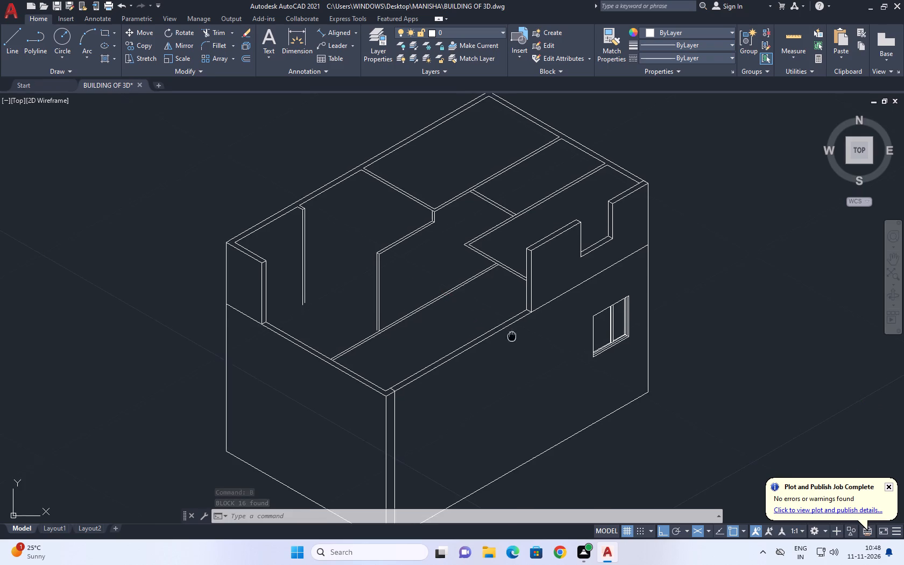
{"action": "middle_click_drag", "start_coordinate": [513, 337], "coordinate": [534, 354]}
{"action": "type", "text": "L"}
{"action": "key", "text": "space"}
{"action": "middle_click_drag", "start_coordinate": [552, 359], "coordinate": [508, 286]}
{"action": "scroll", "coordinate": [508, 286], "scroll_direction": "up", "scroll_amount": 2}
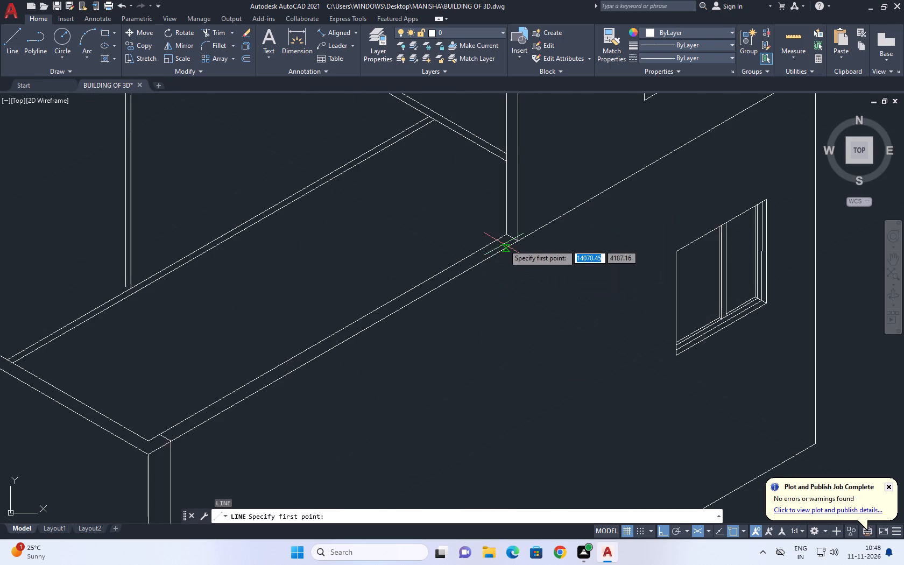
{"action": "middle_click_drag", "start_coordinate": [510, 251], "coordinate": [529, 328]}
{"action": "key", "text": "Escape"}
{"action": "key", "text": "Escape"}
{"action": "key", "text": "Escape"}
Copy the outer vertical edge of the upper wall's near end 0.125 along the wall toward the window.
{"action": "left_click", "coordinate": [545, 241]}
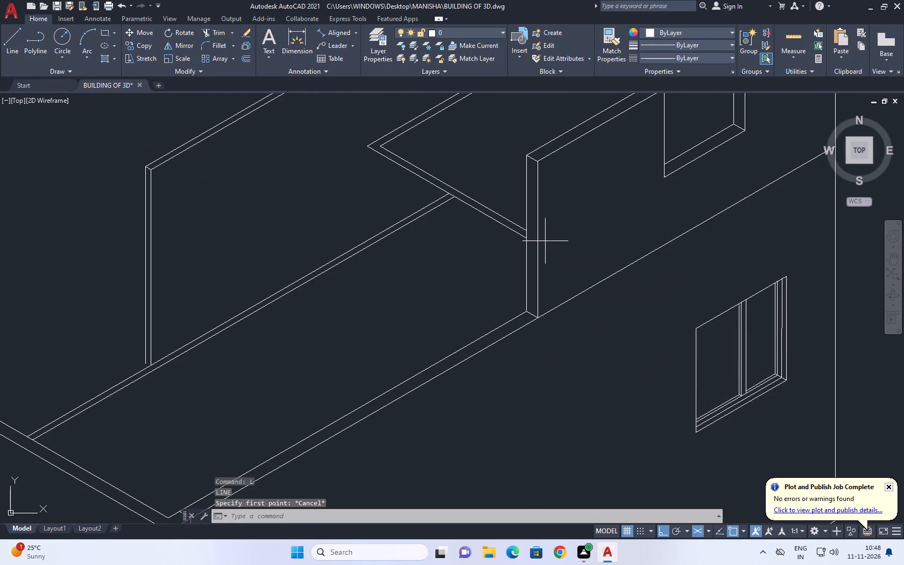
{"action": "left_click", "coordinate": [534, 265]}
{"action": "double_click", "coordinate": [539, 245]}
{"action": "left_click", "coordinate": [537, 250]}
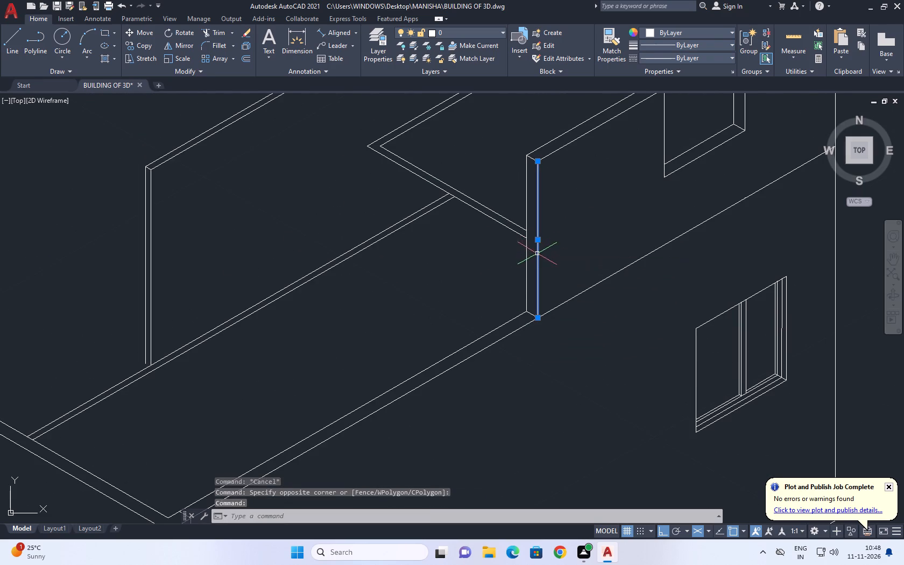
{"action": "middle_click_drag", "start_coordinate": [584, 254], "coordinate": [501, 315]}
{"action": "type", "text": "CO"}
{"action": "key", "text": "space"}
{"action": "left_click", "coordinate": [477, 293]}
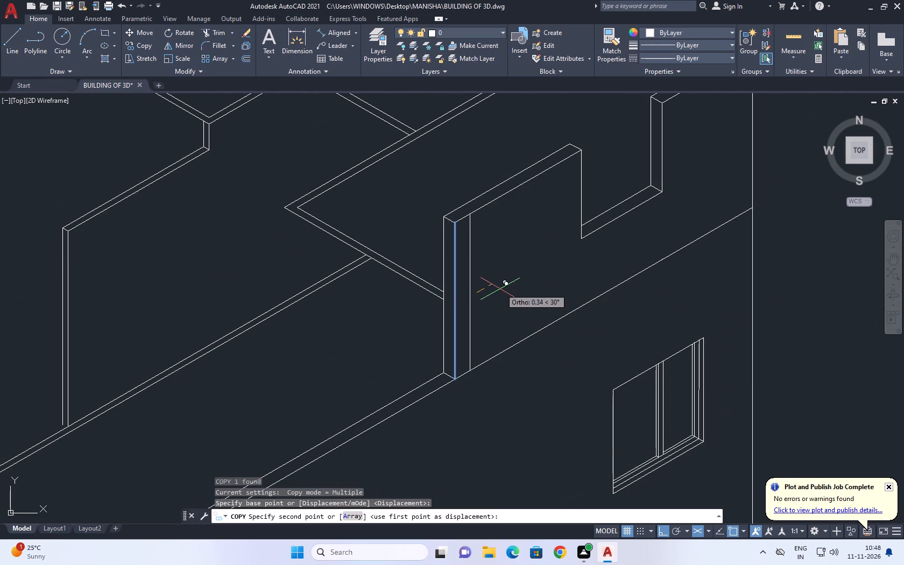
{"action": "key", "text": "0"}
{"action": "key", "text": "period"}
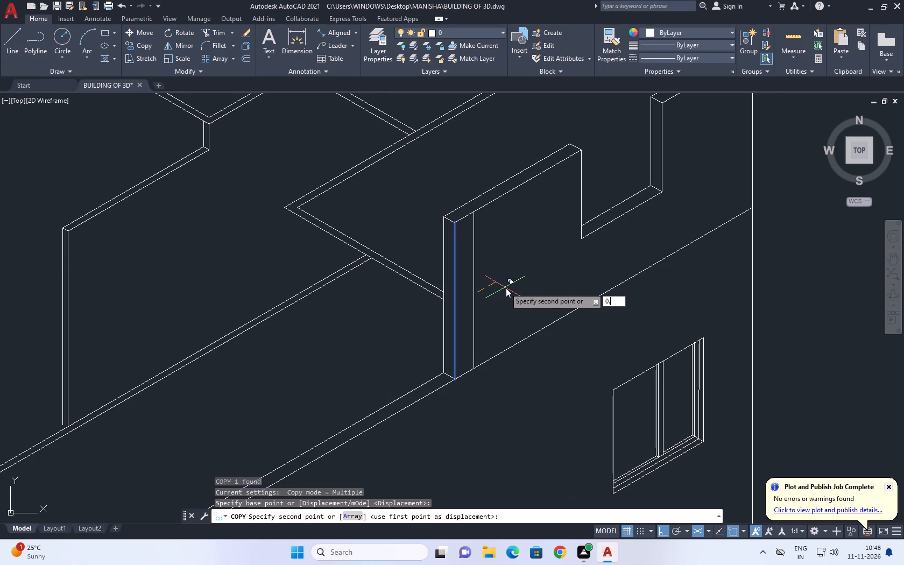
{"action": "type", "text": "125"}
{"action": "key", "text": "Return"}
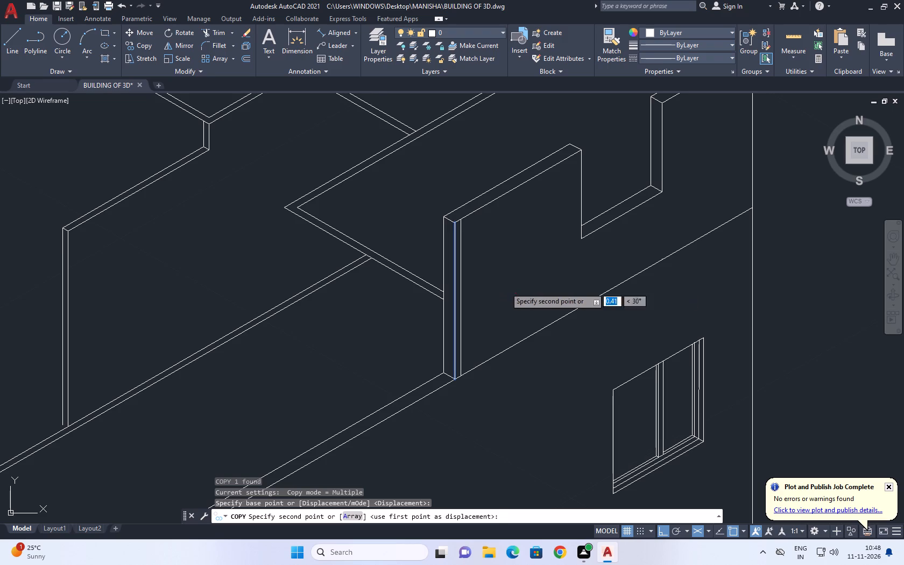
{"action": "key", "text": "space"}
{"action": "middle_click_drag", "start_coordinate": [529, 272], "coordinate": [526, 225]}
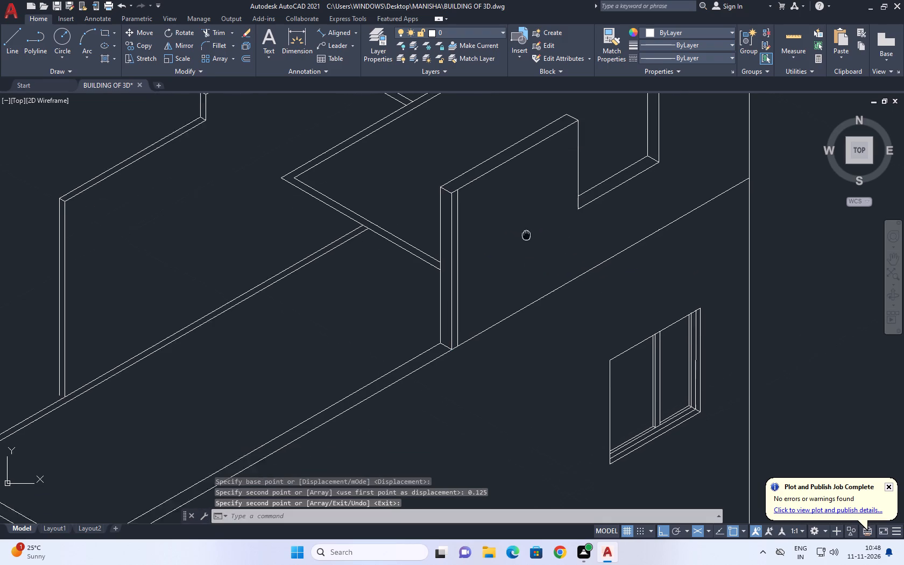
Extend the copied vertical line down to the long wall's bottom edge.
{"action": "middle_click_drag", "start_coordinate": [526, 225], "coordinate": [531, 193]}
{"action": "type", "text": "EX"}
{"action": "key", "text": "space"}
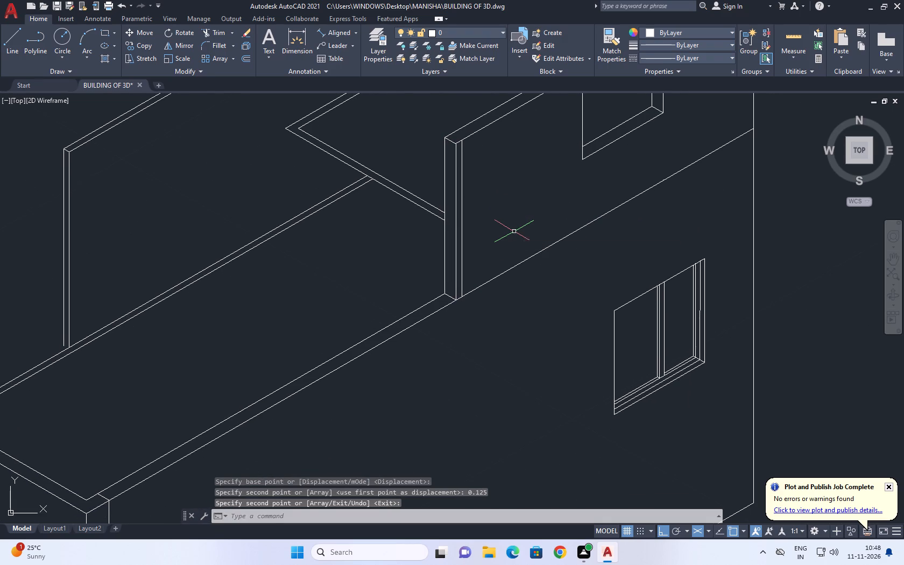
{"action": "scroll", "coordinate": [477, 250], "scroll_direction": "down", "scroll_amount": 2}
{"action": "left_click", "coordinate": [471, 263]}
{"action": "key", "text": "space"}
Copy the extended full-height vertical line 0.5 along the wall toward the window.
{"action": "left_click_drag", "start_coordinate": [479, 300], "coordinate": [476, 306]}
{"action": "left_click", "coordinate": [467, 311]}
{"action": "scroll", "coordinate": [510, 310], "scroll_direction": "down", "scroll_amount": 1}
{"action": "middle_click_drag", "start_coordinate": [510, 310], "coordinate": [461, 323]}
{"action": "key", "text": "c"}
{"action": "key", "text": "o"}
{"action": "scroll", "coordinate": [460, 323], "scroll_direction": "up", "scroll_amount": 1}
{"action": "key", "text": "space"}
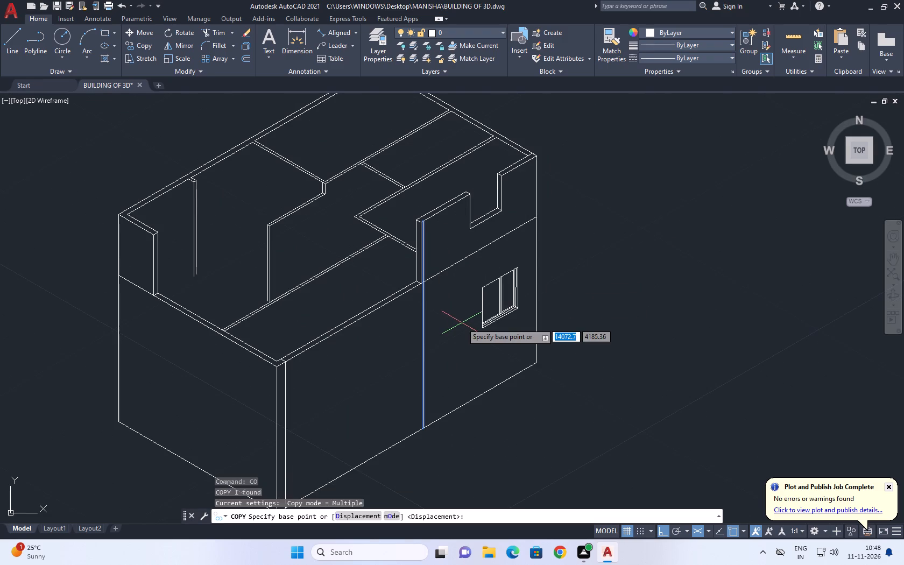
{"action": "left_click", "coordinate": [462, 323]}
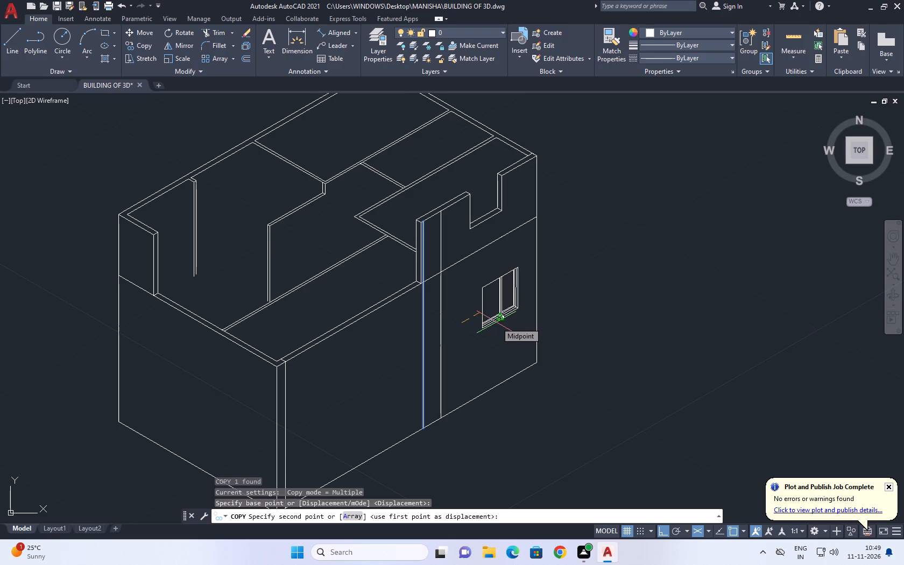
{"action": "type", "text": "0."}
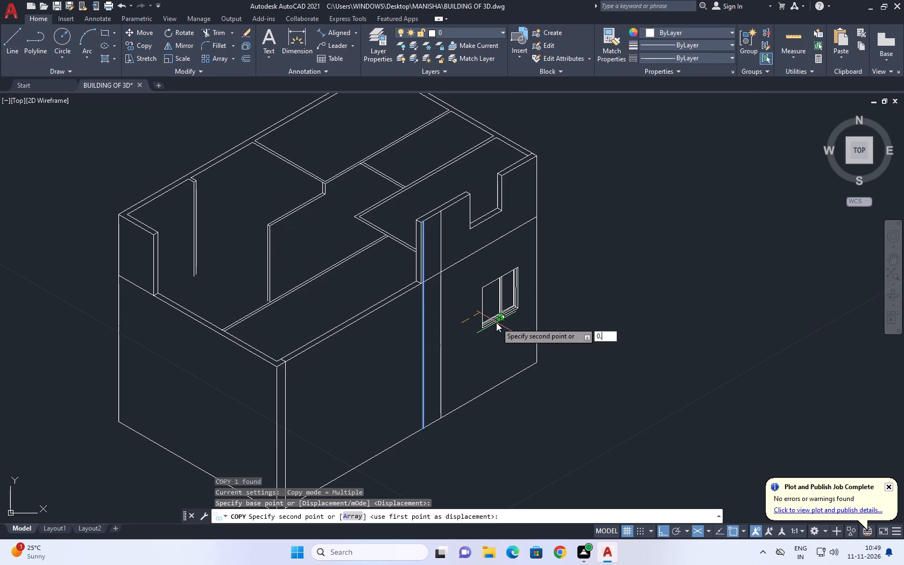
{"action": "key", "text": "5"}
{"action": "key", "text": "Return"}
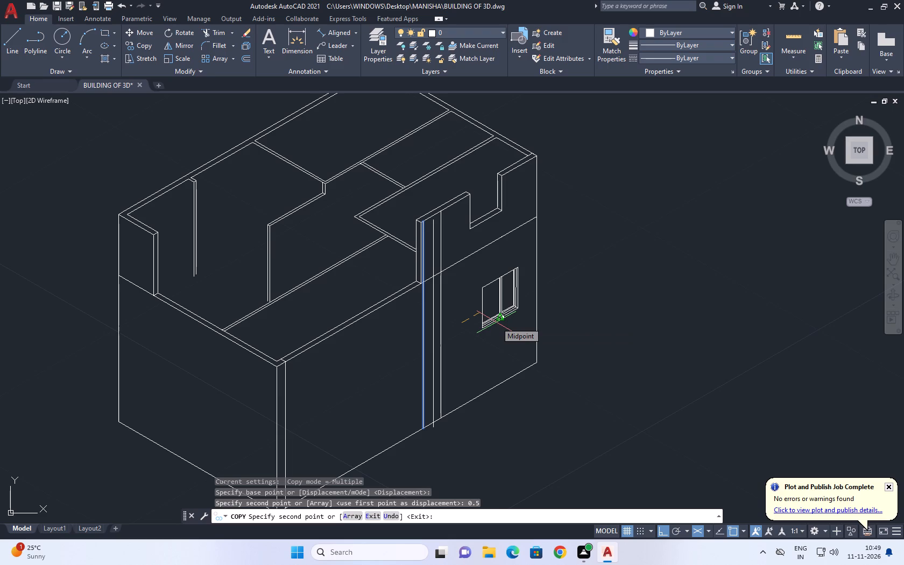
{"action": "key", "text": "space"}
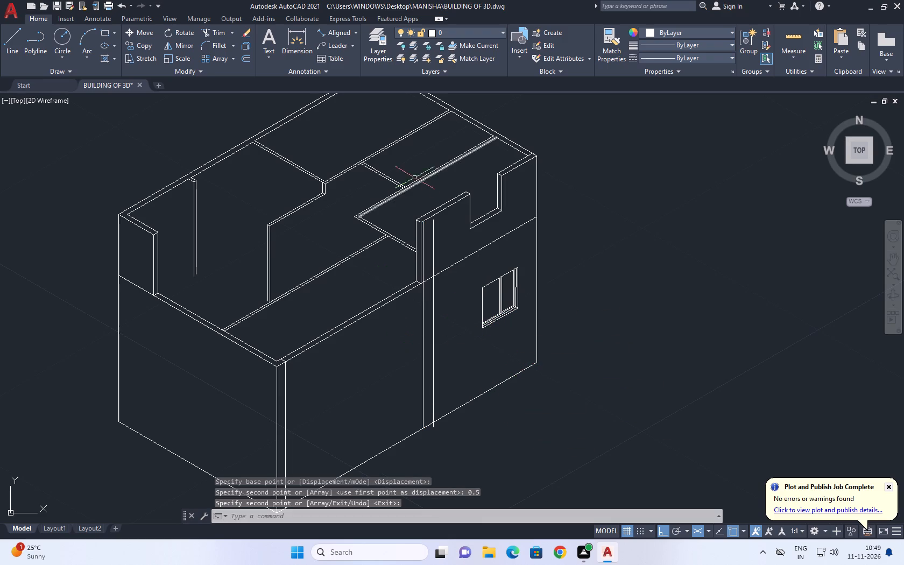
Trim the new vertical line above the floor-level line and below the wall's bottom edge.
{"action": "left_click", "coordinate": [215, 33]}
{"action": "scroll", "coordinate": [430, 242], "scroll_direction": "up", "scroll_amount": 1}
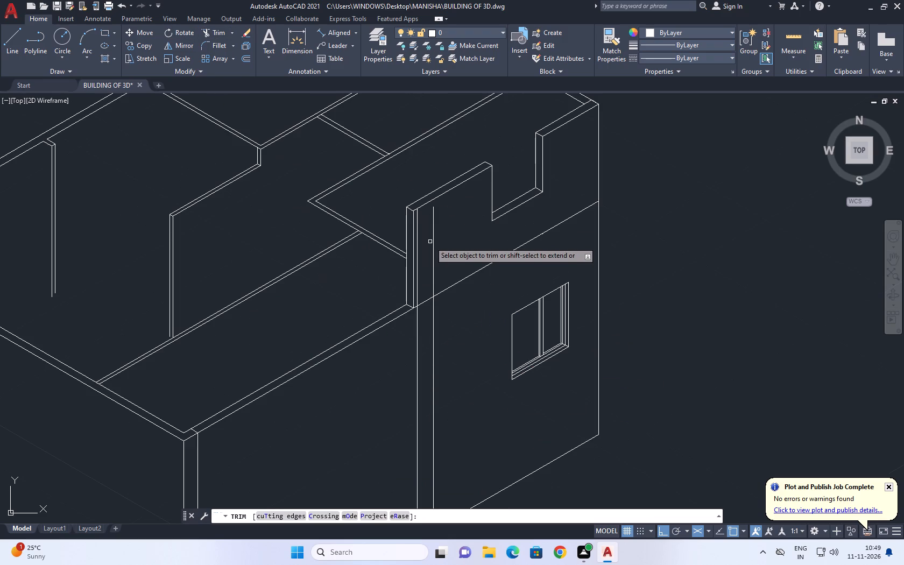
{"action": "left_click", "coordinate": [431, 243]}
{"action": "left_click", "coordinate": [435, 236]}
{"action": "scroll", "coordinate": [442, 233], "scroll_direction": "down", "scroll_amount": 2}
{"action": "scroll", "coordinate": [444, 362], "scroll_direction": "up", "scroll_amount": 5}
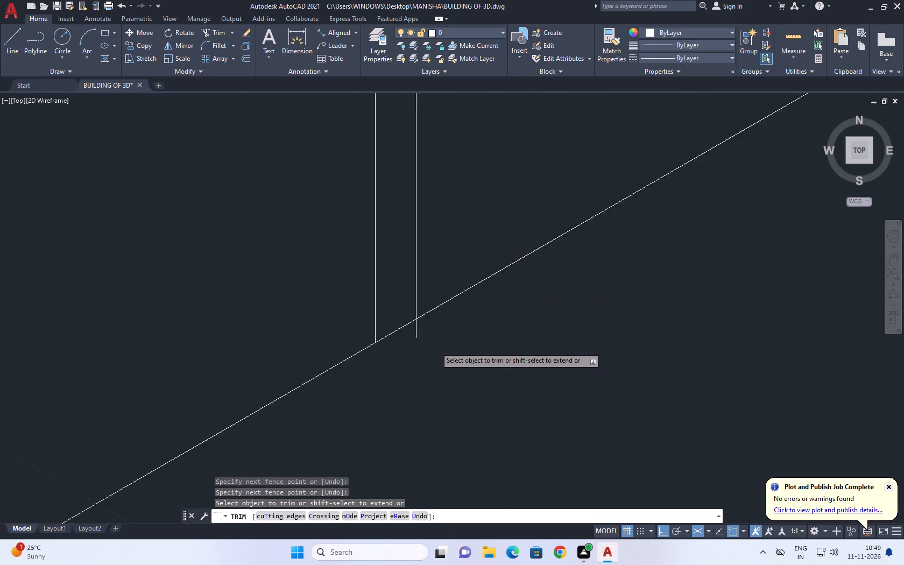
{"action": "scroll", "coordinate": [435, 347], "scroll_direction": "up", "scroll_amount": 1}
{"action": "left_click", "coordinate": [421, 296]}
{"action": "left_click_drag", "start_coordinate": [345, 321], "coordinate": [335, 344]}
{"action": "right_click", "coordinate": [454, 335]}
{"action": "left_click", "coordinate": [493, 350]}
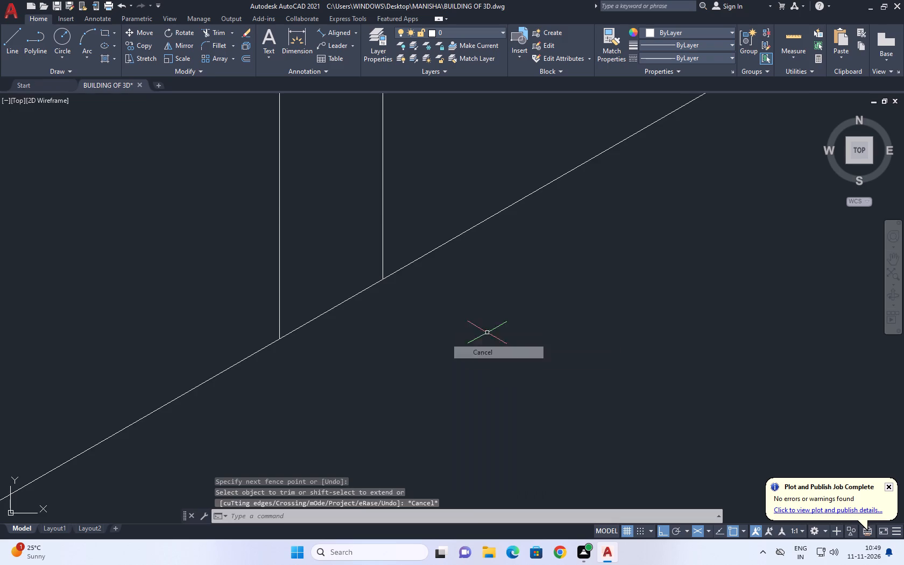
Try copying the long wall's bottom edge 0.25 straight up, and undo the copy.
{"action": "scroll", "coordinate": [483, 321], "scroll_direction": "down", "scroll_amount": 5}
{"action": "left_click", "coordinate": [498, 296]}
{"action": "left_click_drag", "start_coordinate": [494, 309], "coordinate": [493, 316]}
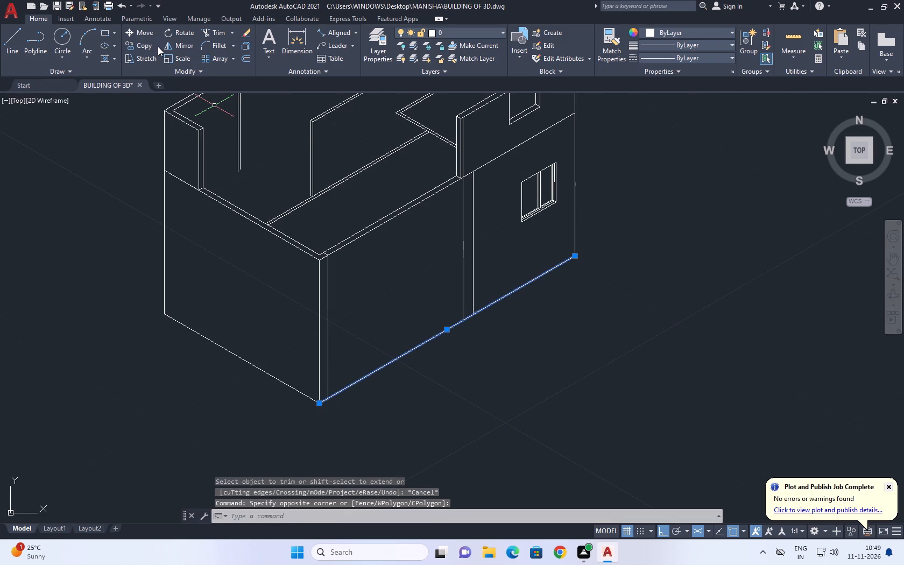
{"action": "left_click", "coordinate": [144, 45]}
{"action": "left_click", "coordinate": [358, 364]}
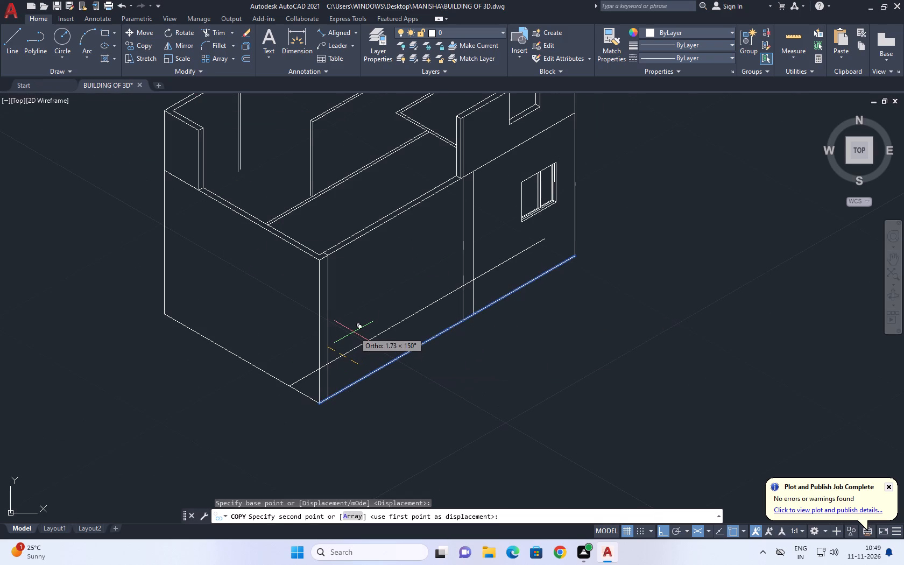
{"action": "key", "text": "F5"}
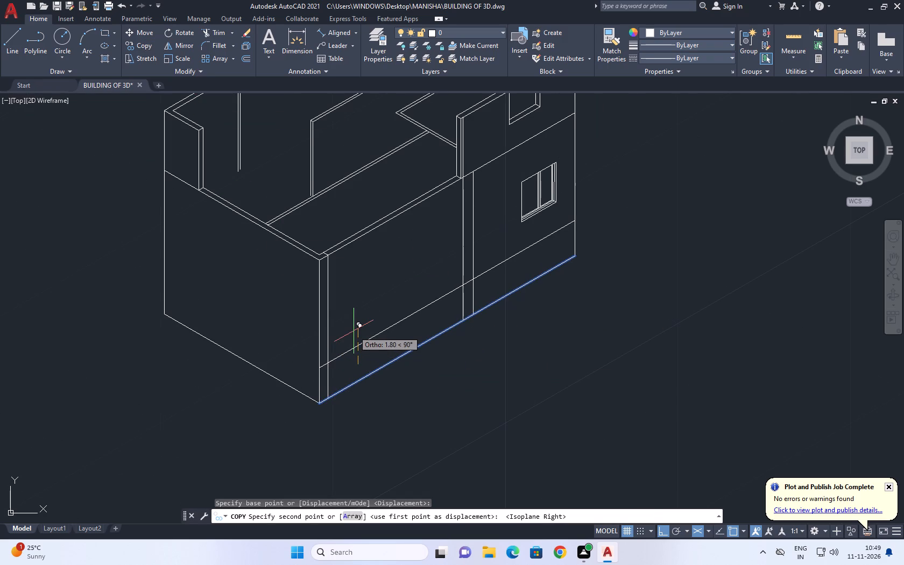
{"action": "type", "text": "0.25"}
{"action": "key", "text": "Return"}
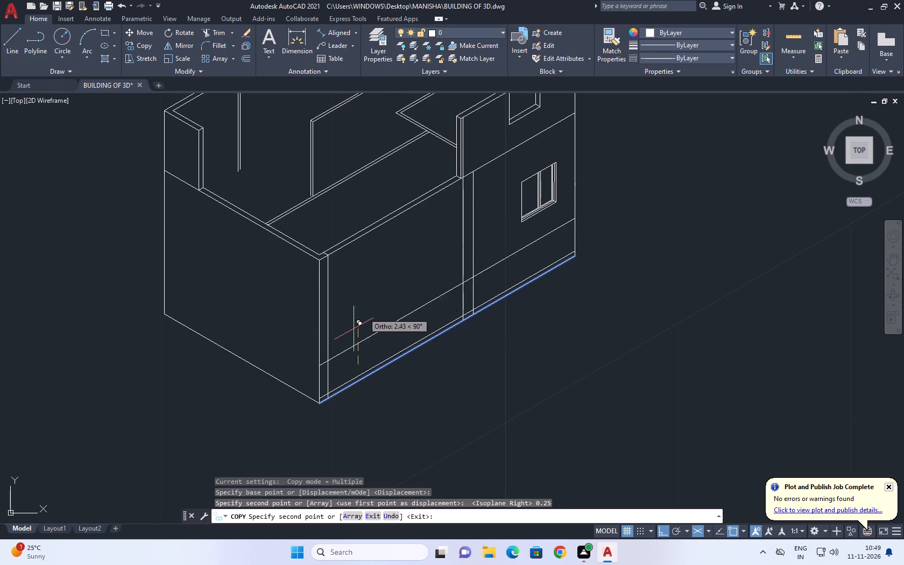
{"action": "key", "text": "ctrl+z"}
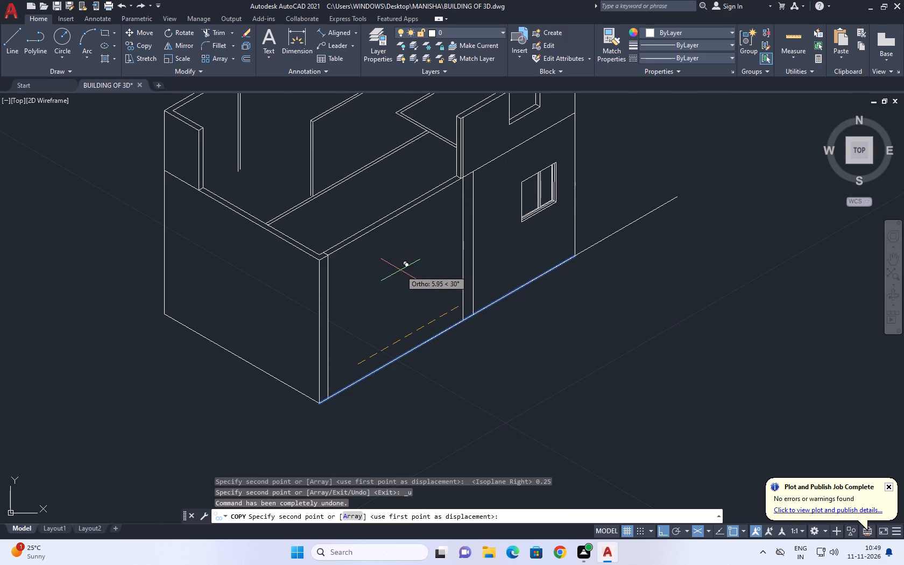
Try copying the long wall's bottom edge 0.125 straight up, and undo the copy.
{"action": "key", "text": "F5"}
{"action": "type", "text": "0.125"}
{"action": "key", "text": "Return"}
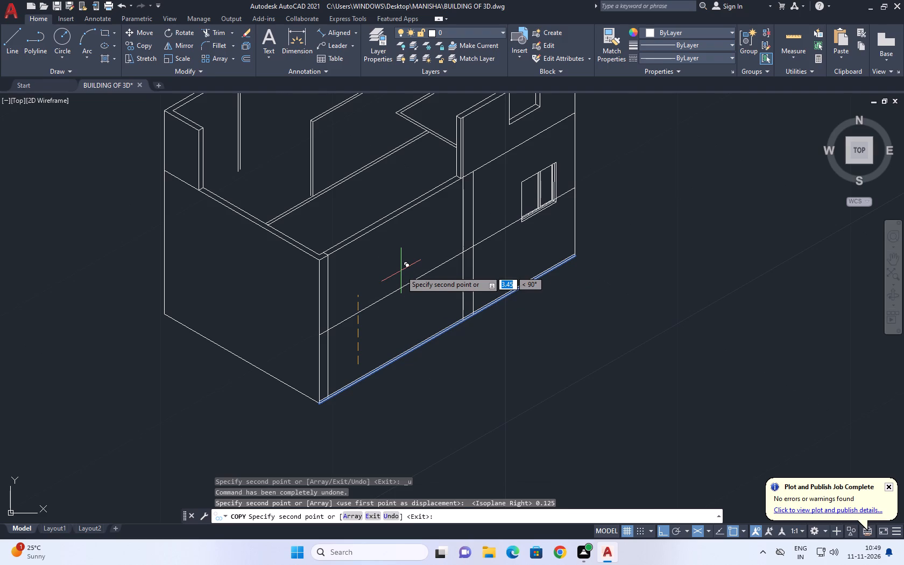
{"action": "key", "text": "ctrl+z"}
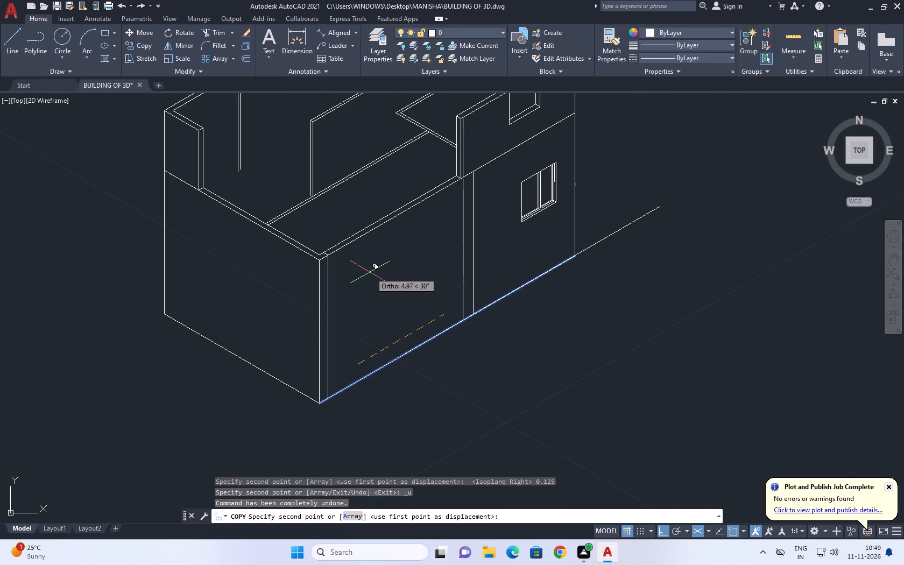
Copy the long wall's bottom edge 0.25 straight up to form a base band.
{"action": "key", "text": "F5"}
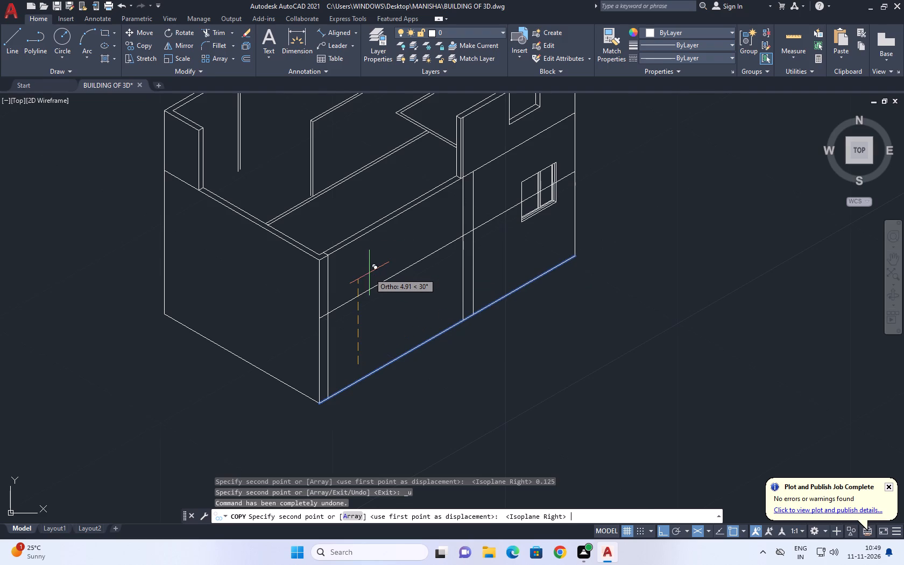
{"action": "type", "text": "0.25"}
{"action": "key", "text": "Return"}
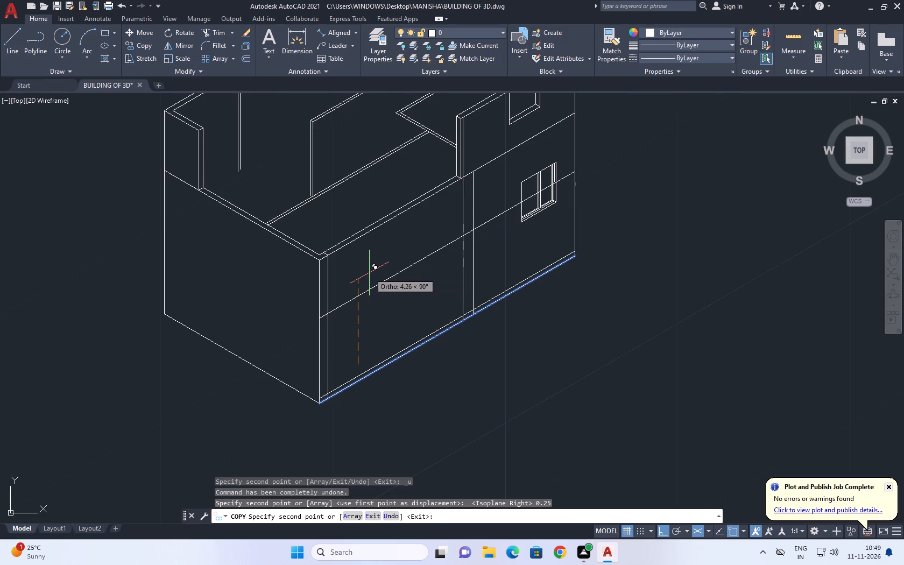
{"action": "key", "text": "space"}
Trim the two vertical lines in mid-wall where they cross the 0.25 base band.
{"action": "middle_click_drag", "start_coordinate": [451, 329], "coordinate": [395, 331]}
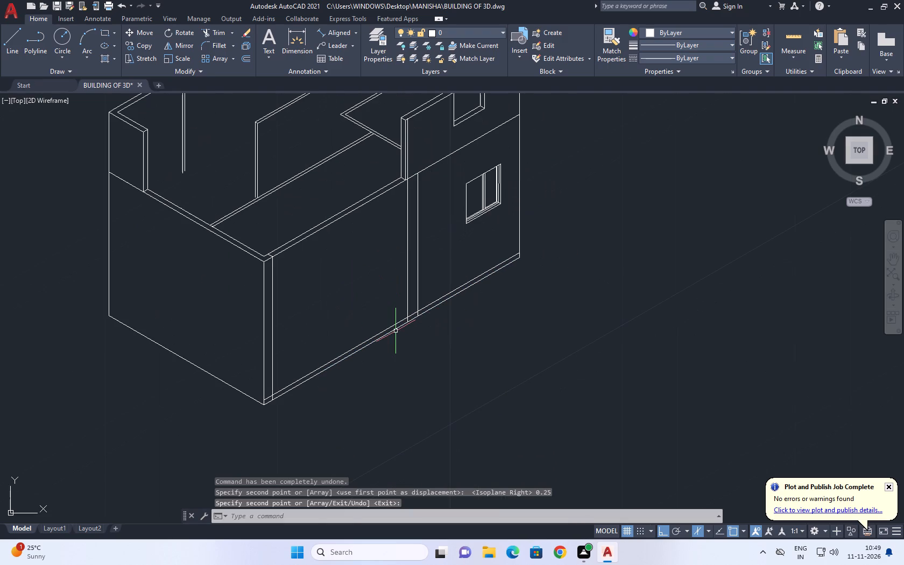
{"action": "type", "text": "TR"}
{"action": "key", "text": "space"}
{"action": "scroll", "coordinate": [407, 323], "scroll_direction": "up", "scroll_amount": 7}
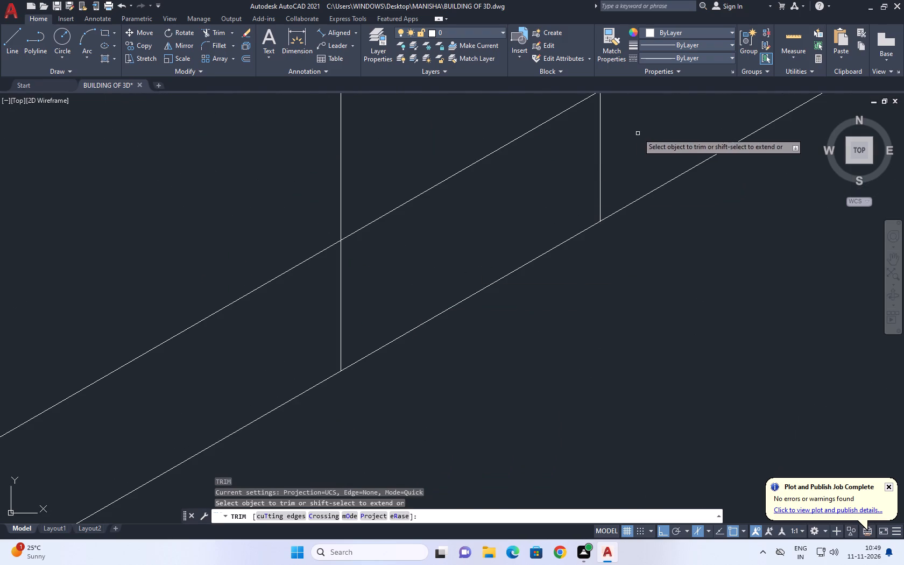
{"action": "left_click", "coordinate": [637, 133]}
{"action": "left_click", "coordinate": [248, 358]}
{"action": "scroll", "coordinate": [460, 285], "scroll_direction": "down", "scroll_amount": 10}
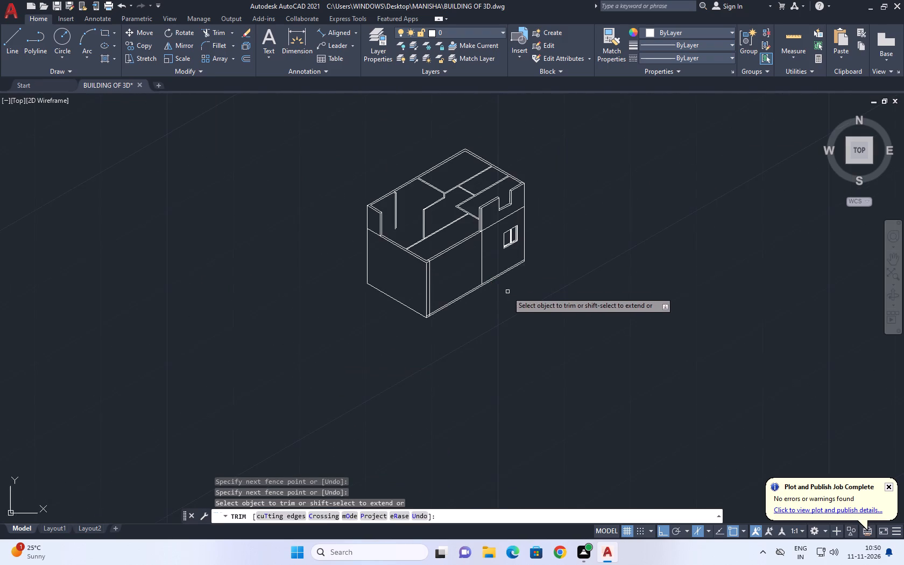
{"action": "scroll", "coordinate": [485, 272], "scroll_direction": "up", "scroll_amount": 2}
{"action": "key", "text": "space"}
Copy the full-height vertical line in mid-wall 0.55 along the long wall toward the window.
{"action": "left_click", "coordinate": [477, 210]}
{"action": "left_click_drag", "start_coordinate": [471, 214], "coordinate": [462, 219]}
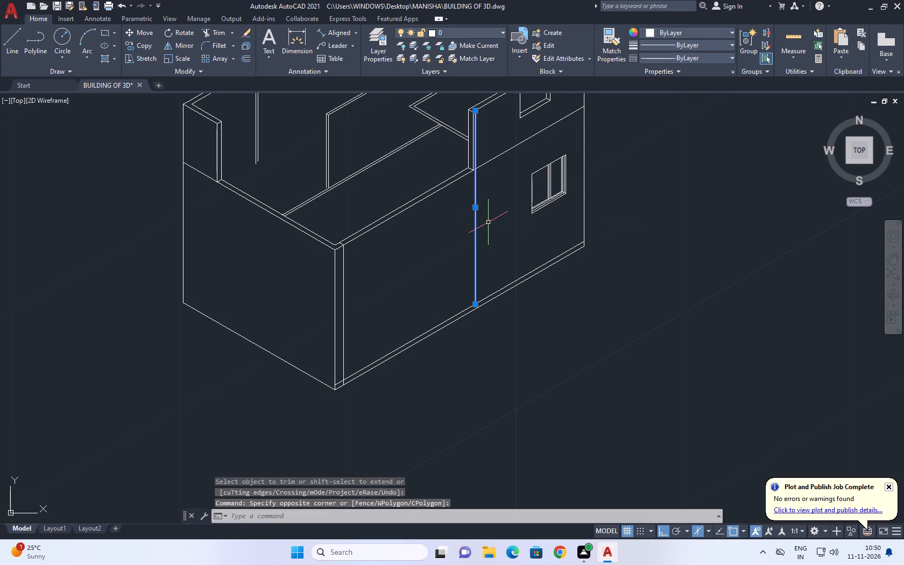
{"action": "middle_click_drag", "start_coordinate": [488, 222], "coordinate": [449, 308]}
{"action": "key", "text": "c"}
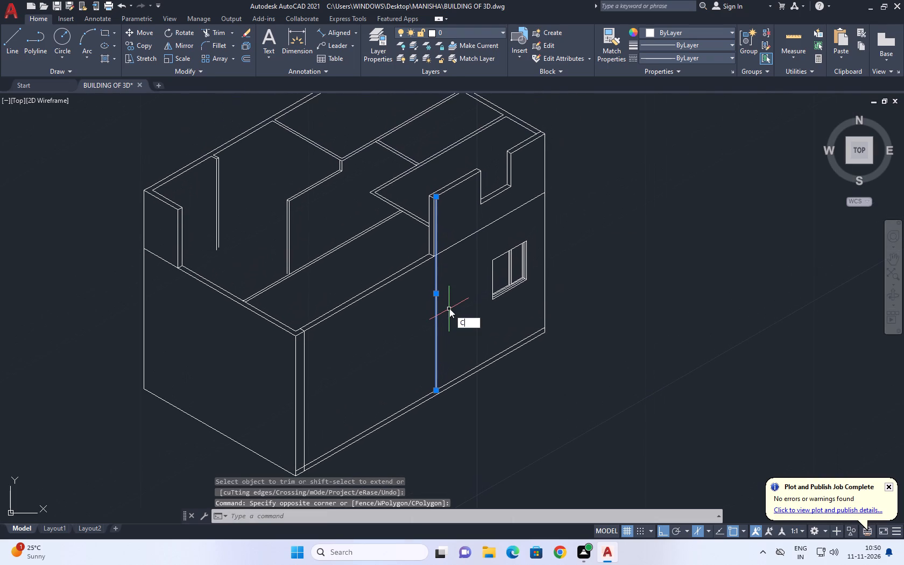
{"action": "type", "text": "O"}
{"action": "key", "text": "space"}
{"action": "left_click", "coordinate": [450, 309]}
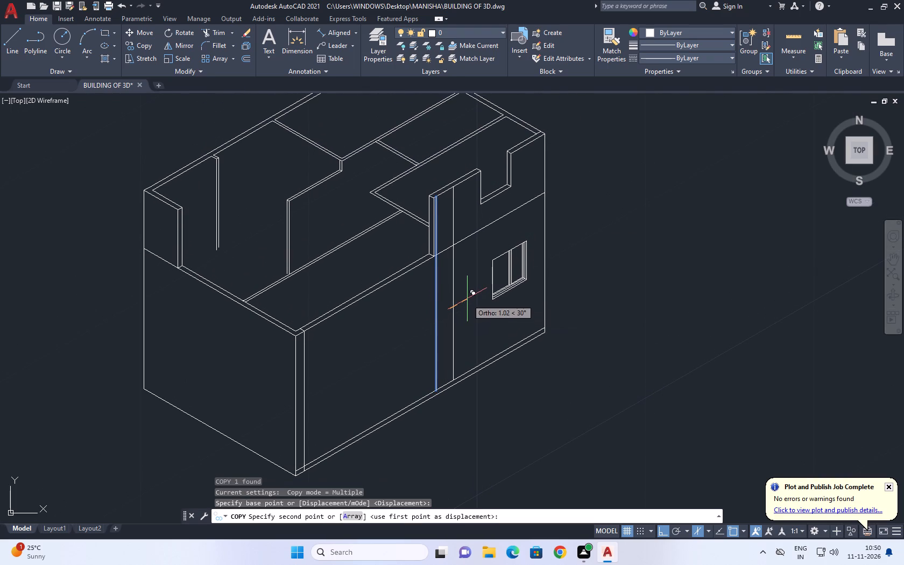
{"action": "key", "text": "0"}
{"action": "type", "text": ".5"}
{"action": "key", "text": "Return"}
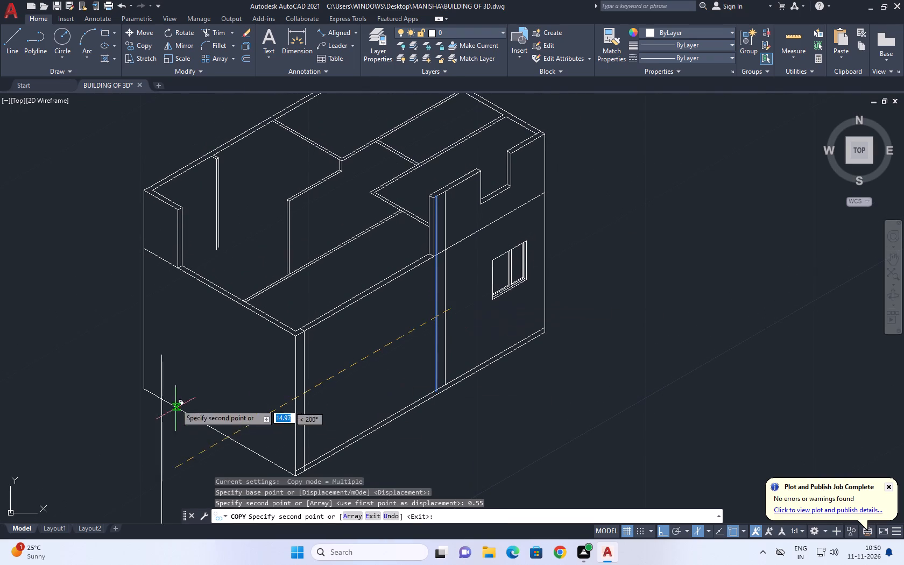
{"action": "key", "text": "Escape"}
Trim the copied vertical line above the floor-level line.
{"action": "type", "text": "TR"}
{"action": "key", "text": "space"}
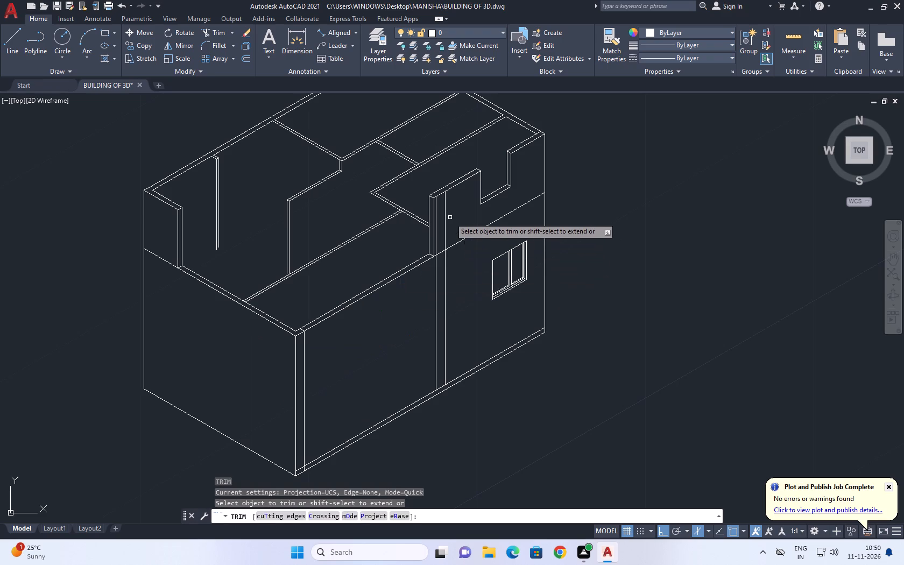
{"action": "left_click", "coordinate": [446, 217]}
{"action": "key", "text": "Escape"}
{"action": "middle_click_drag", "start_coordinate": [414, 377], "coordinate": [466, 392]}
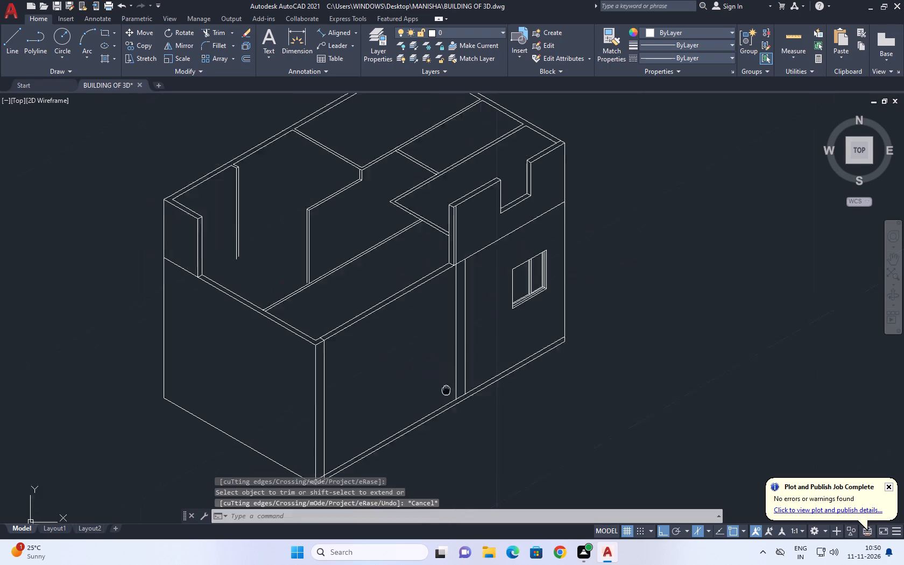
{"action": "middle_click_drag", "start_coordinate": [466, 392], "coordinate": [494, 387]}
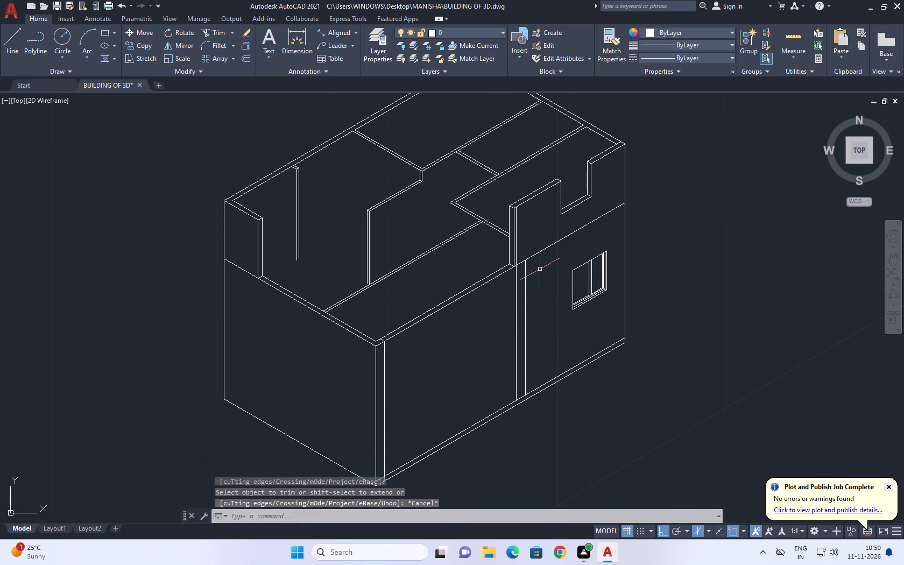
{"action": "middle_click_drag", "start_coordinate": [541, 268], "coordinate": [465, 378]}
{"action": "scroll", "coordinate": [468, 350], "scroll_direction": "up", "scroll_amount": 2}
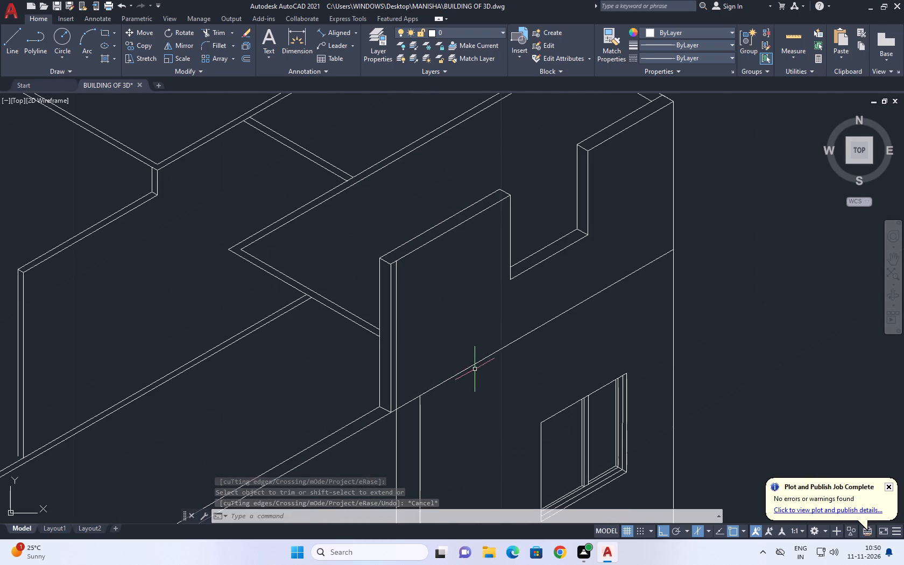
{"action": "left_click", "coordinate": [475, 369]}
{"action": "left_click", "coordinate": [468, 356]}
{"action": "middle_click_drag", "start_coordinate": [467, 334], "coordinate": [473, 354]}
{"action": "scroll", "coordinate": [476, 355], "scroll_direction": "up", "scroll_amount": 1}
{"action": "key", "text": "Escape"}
Draw a line along the floor level from the top of the trimmed vertical line to the building's corner edge.
{"action": "middle_click_drag", "start_coordinate": [512, 368], "coordinate": [471, 363]}
{"action": "scroll", "coordinate": [479, 364], "scroll_direction": "down", "scroll_amount": 1}
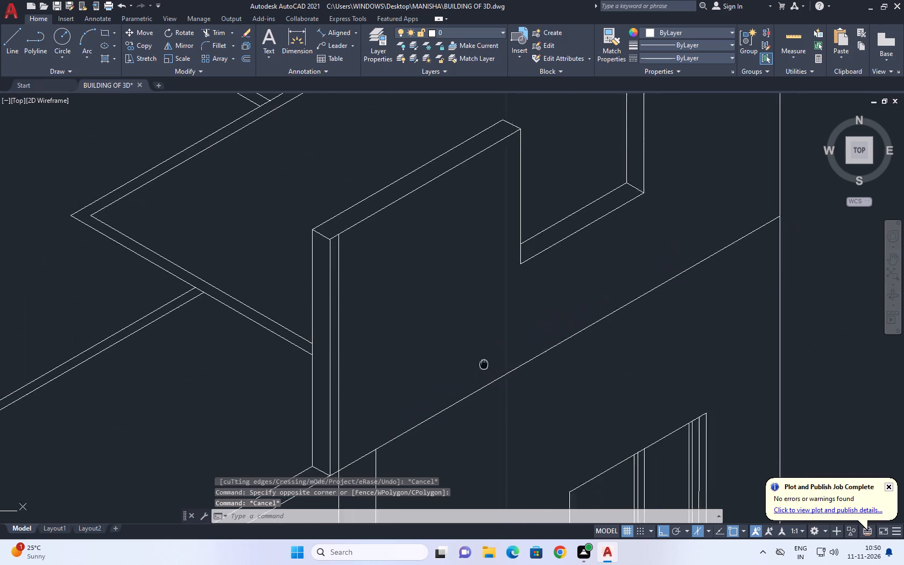
{"action": "middle_click_drag", "start_coordinate": [471, 363], "coordinate": [442, 358]}
{"action": "key", "text": "l"}
{"action": "key", "text": "space"}
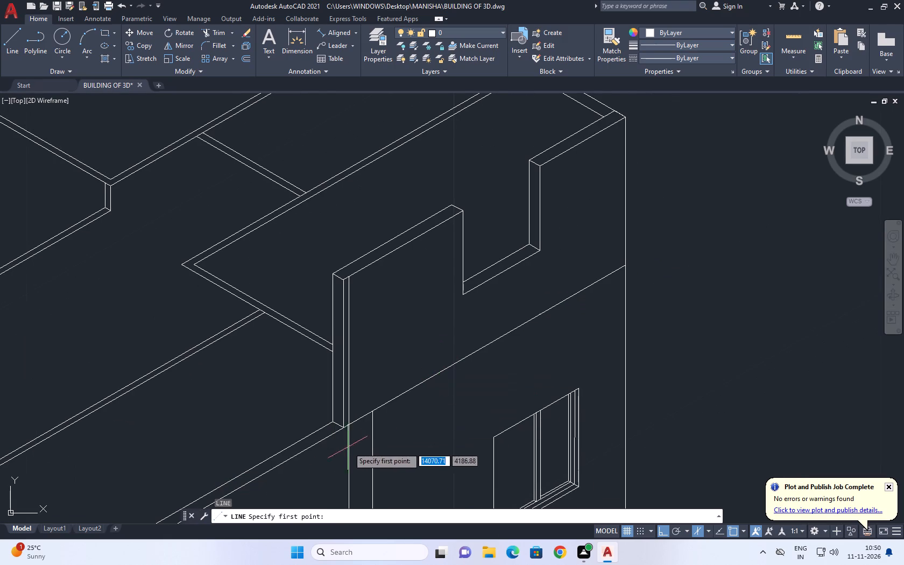
{"action": "left_click", "coordinate": [368, 413]}
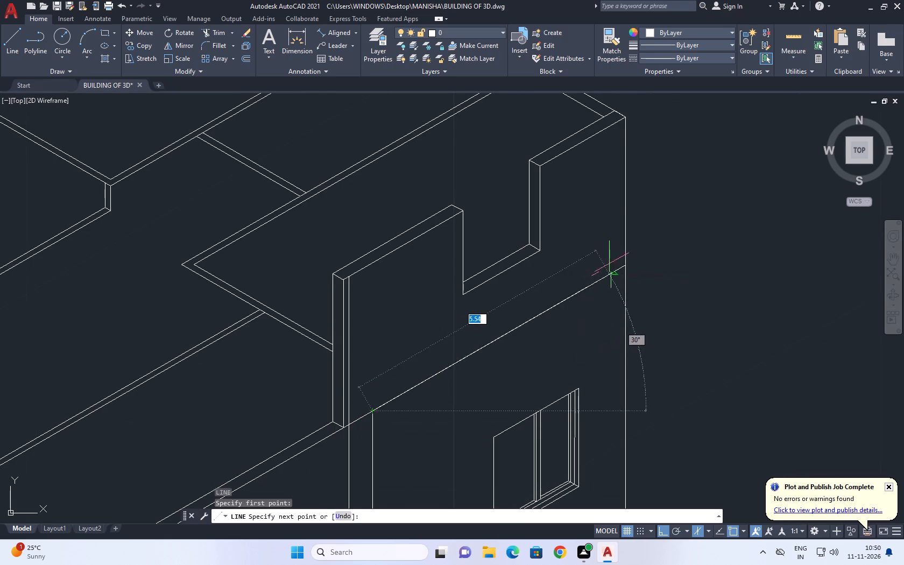
{"action": "left_click", "coordinate": [624, 268]}
{"action": "key", "text": "space"}
Copy the new floor-level line 0.25 inward across the wall, along the left isoplane axis.
{"action": "left_click", "coordinate": [609, 273]}
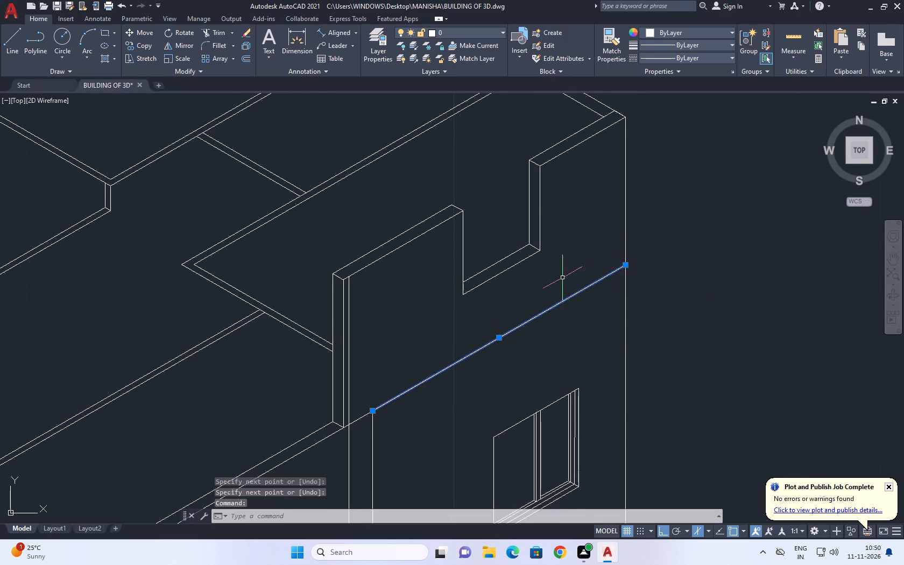
{"action": "middle_click_drag", "start_coordinate": [555, 283], "coordinate": [570, 314]}
{"action": "scroll", "coordinate": [571, 314], "scroll_direction": "up", "scroll_amount": 1}
{"action": "key", "text": "c"}
{"action": "type", "text": "O"}
{"action": "key", "text": "space"}
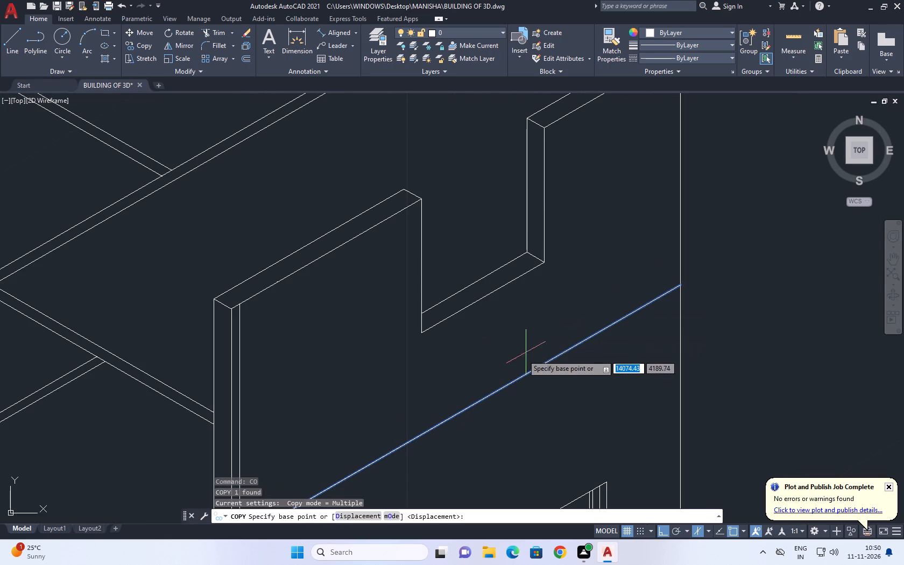
{"action": "left_click", "coordinate": [515, 373]}
{"action": "scroll", "coordinate": [473, 357], "scroll_direction": "down", "scroll_amount": 1}
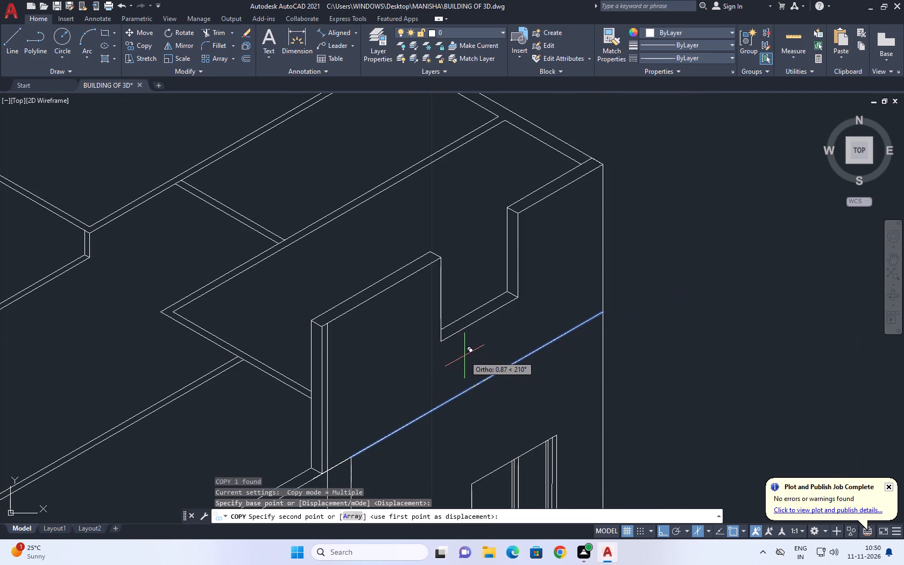
{"action": "key", "text": "F5"}
{"action": "type", "text": "0.25"}
{"action": "key", "text": "Return"}
{"action": "key", "text": "space"}
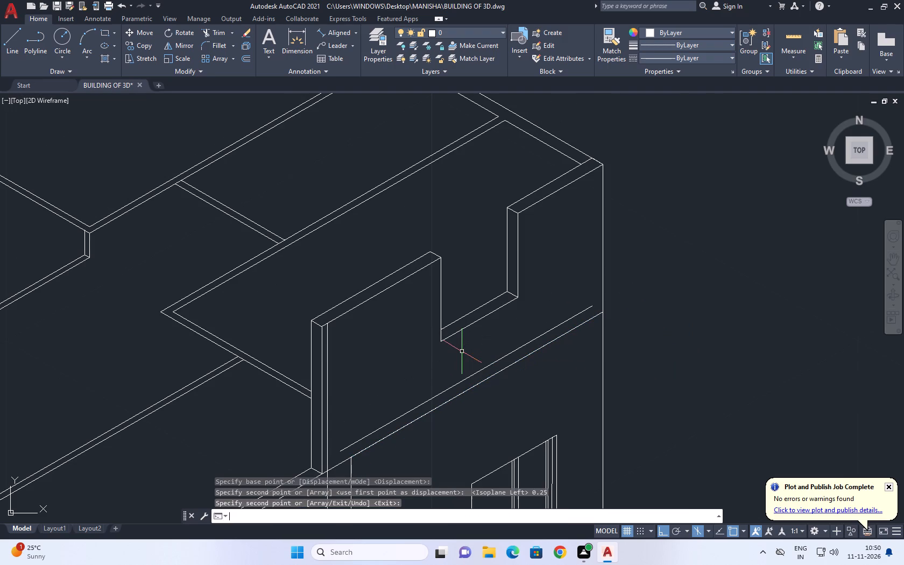
Draw a short line from the top of the vertical line in the left isoplane direction, past the inner floor-level copy.
{"action": "middle_click_drag", "start_coordinate": [383, 321], "coordinate": [496, 289]}
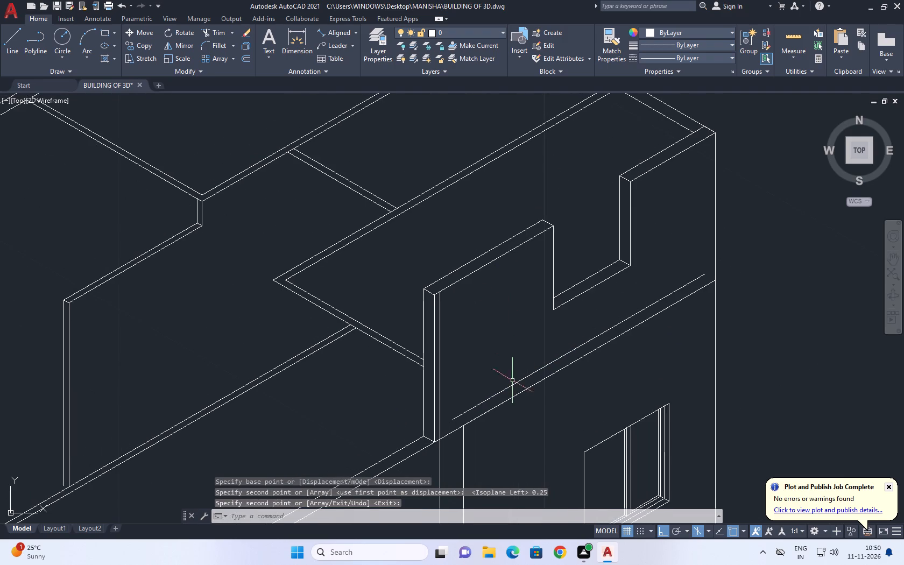
{"action": "scroll", "coordinate": [460, 423], "scroll_direction": "up", "scroll_amount": 2}
{"action": "middle_click_drag", "start_coordinate": [467, 435], "coordinate": [447, 422]}
{"action": "key", "text": "l"}
{"action": "key", "text": "space"}
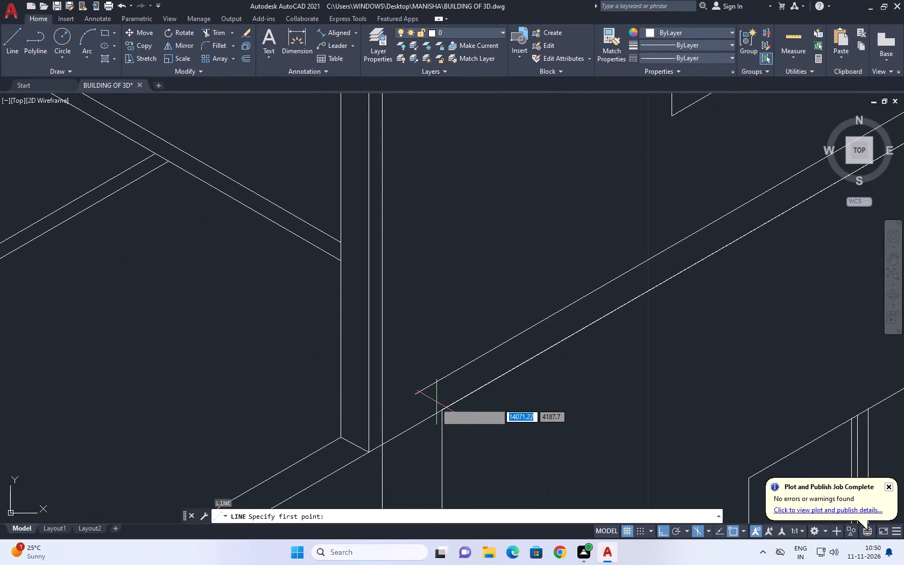
{"action": "left_click", "coordinate": [444, 408]}
{"action": "scroll", "coordinate": [409, 366], "scroll_direction": "up", "scroll_amount": 2}
{"action": "left_click", "coordinate": [387, 372]}
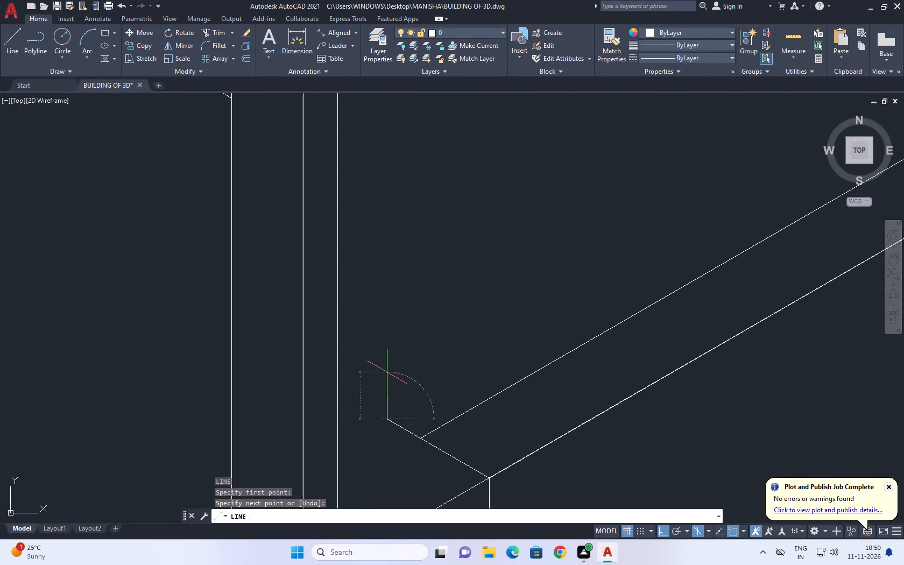
{"action": "key", "text": "space"}
Trim the part of the short end line that runs beyond the inner floor-level copy.
{"action": "scroll", "coordinate": [407, 349], "scroll_direction": "down", "scroll_amount": 2}
{"action": "middle_click_drag", "start_coordinate": [409, 348], "coordinate": [424, 365]}
{"action": "type", "text": "TR"}
{"action": "key", "text": "space"}
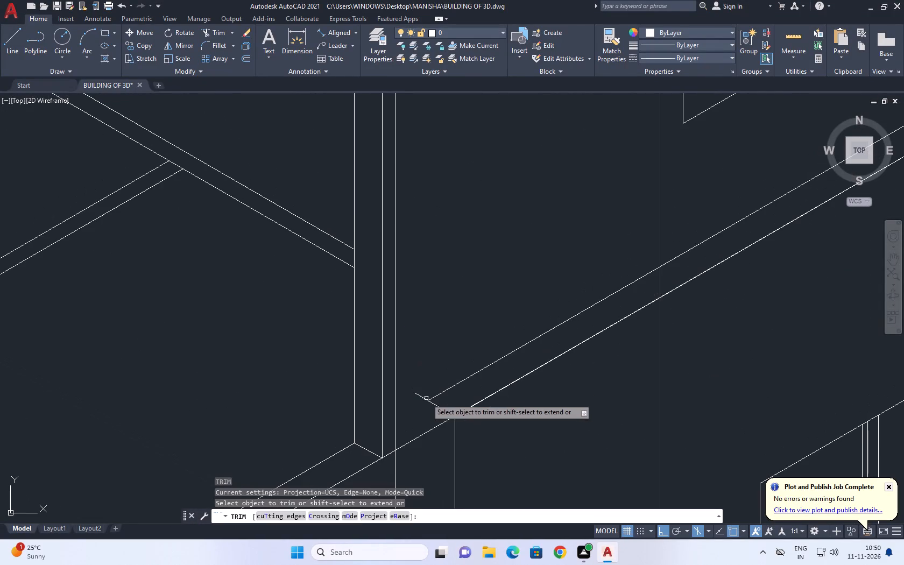
{"action": "left_click", "coordinate": [424, 399]}
{"action": "key", "text": "space"}
Extend both ends of the inner floor-level copy, to the full-height vertical line and to the building's corner edge.
{"action": "type", "text": "EX"}
{"action": "key", "text": "space"}
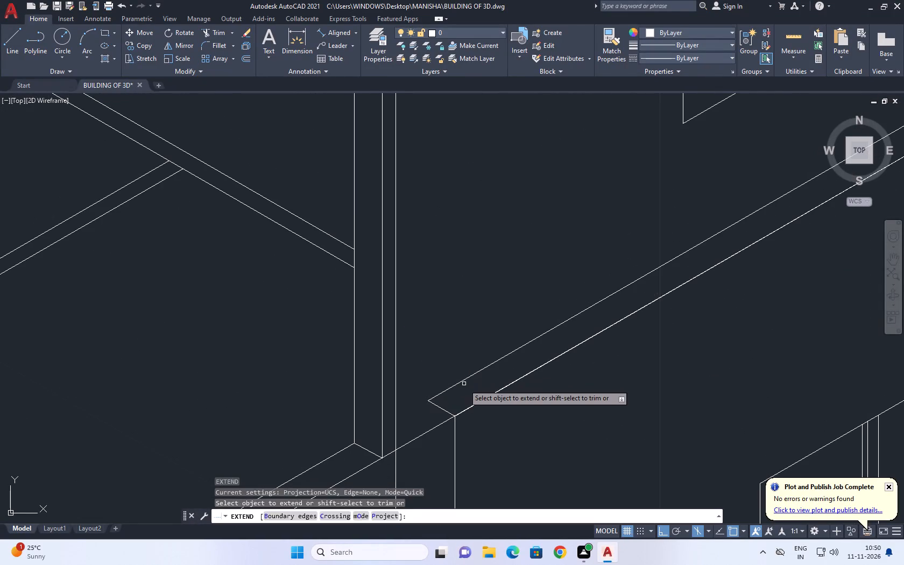
{"action": "left_click", "coordinate": [464, 385]}
{"action": "left_click", "coordinate": [458, 375]}
{"action": "scroll", "coordinate": [456, 372], "scroll_direction": "down", "scroll_amount": 2}
{"action": "key", "text": "space"}
{"action": "middle_click_drag", "start_coordinate": [668, 296], "coordinate": [611, 376]}
{"action": "scroll", "coordinate": [611, 376], "scroll_direction": "down", "scroll_amount": 1}
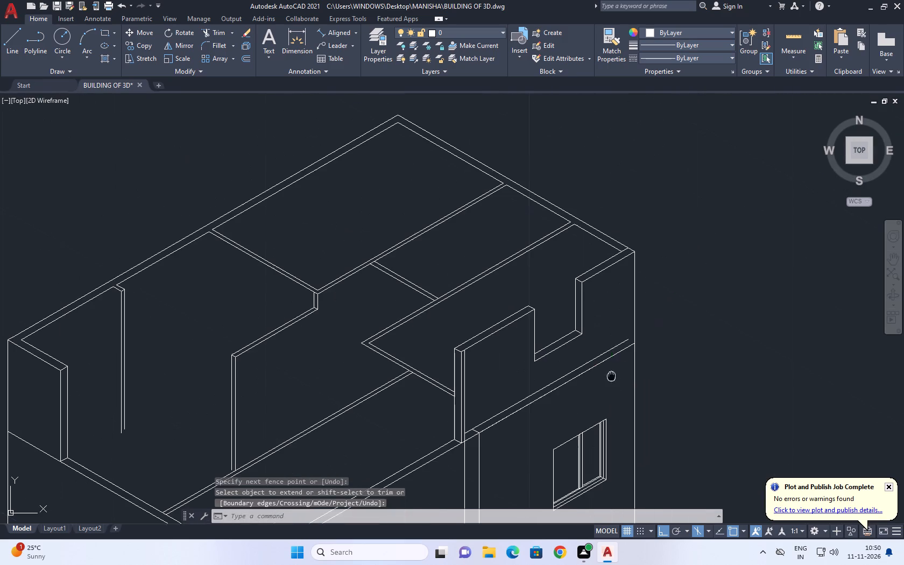
{"action": "type", "text": "EX"}
{"action": "key", "text": "space"}
{"action": "scroll", "coordinate": [611, 376], "scroll_direction": "up", "scroll_amount": 1}
{"action": "left_click", "coordinate": [611, 335]}
{"action": "key", "text": "space"}
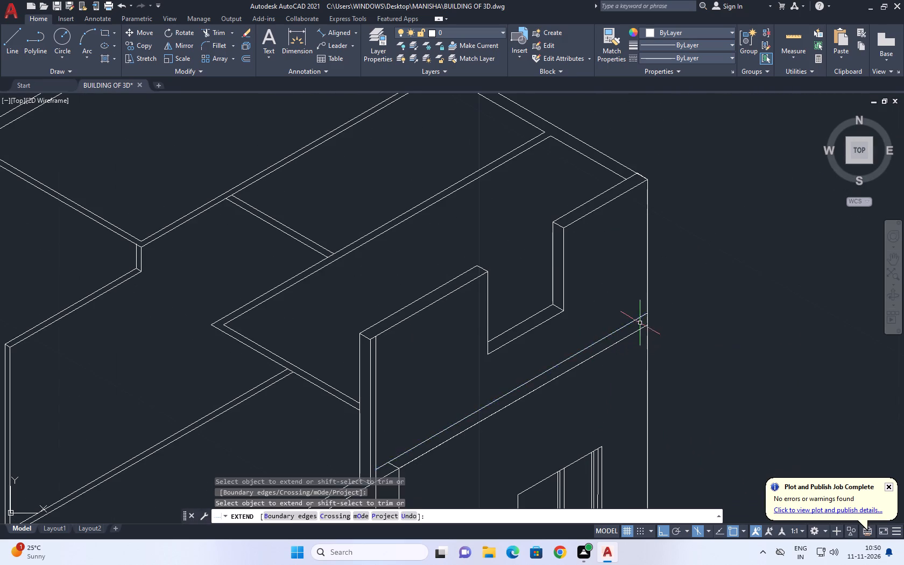
Examine the floor-level ledge line between the full-height vertical line and the building's corner edge for overlapping segments.
{"action": "scroll", "coordinate": [643, 322], "scroll_direction": "down", "scroll_amount": 1}
{"action": "middle_click_drag", "start_coordinate": [698, 327], "coordinate": [705, 357]}
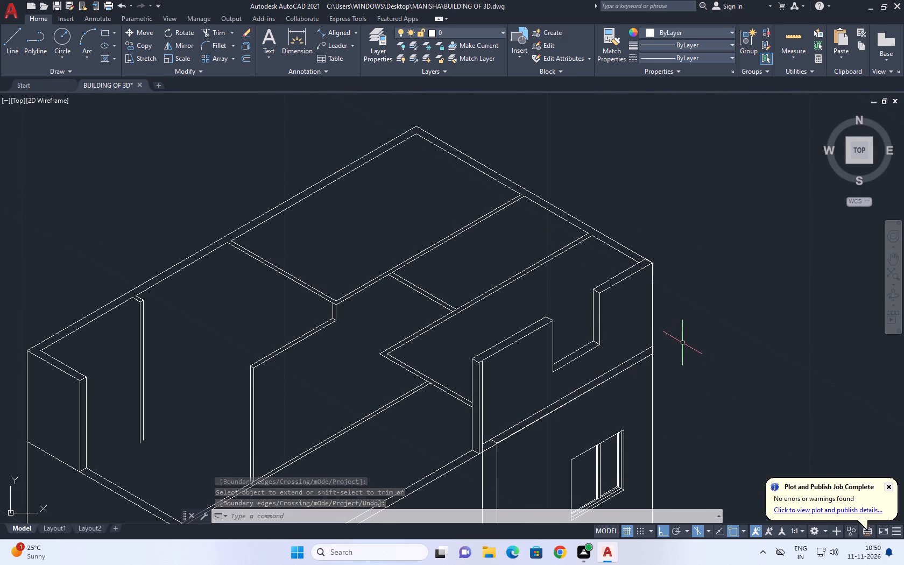
{"action": "scroll", "coordinate": [612, 322], "scroll_direction": "down", "scroll_amount": 1}
{"action": "middle_click_drag", "start_coordinate": [615, 365], "coordinate": [630, 380]}
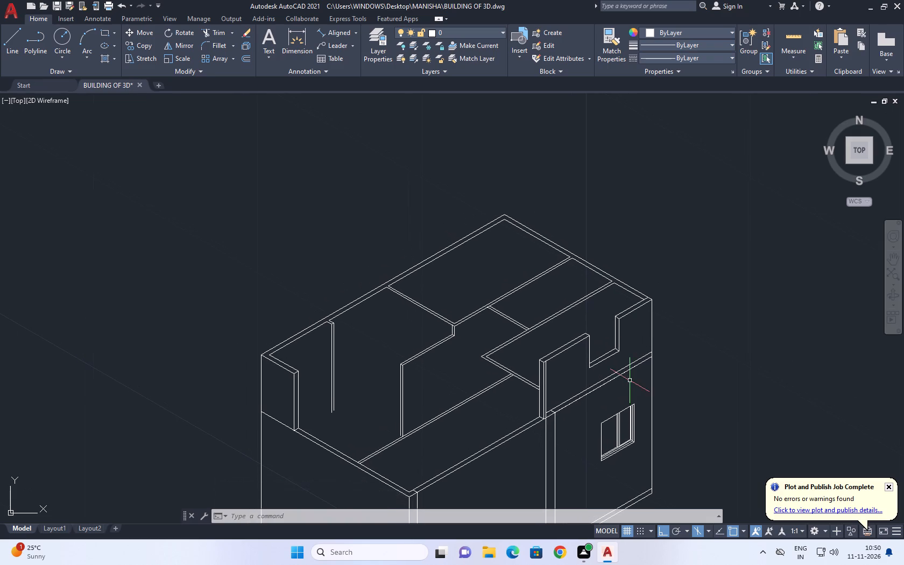
{"action": "scroll", "coordinate": [524, 424], "scroll_direction": "up", "scroll_amount": 3}
{"action": "scroll", "coordinate": [669, 372], "scroll_direction": "up", "scroll_amount": 2}
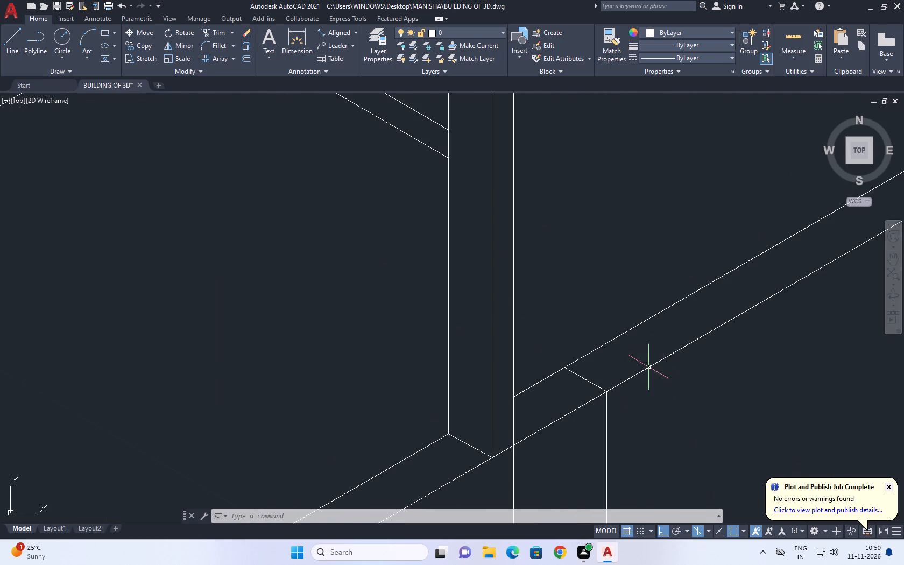
{"action": "left_click", "coordinate": [647, 368]}
{"action": "left_click", "coordinate": [588, 402]}
{"action": "key", "text": "Escape"}
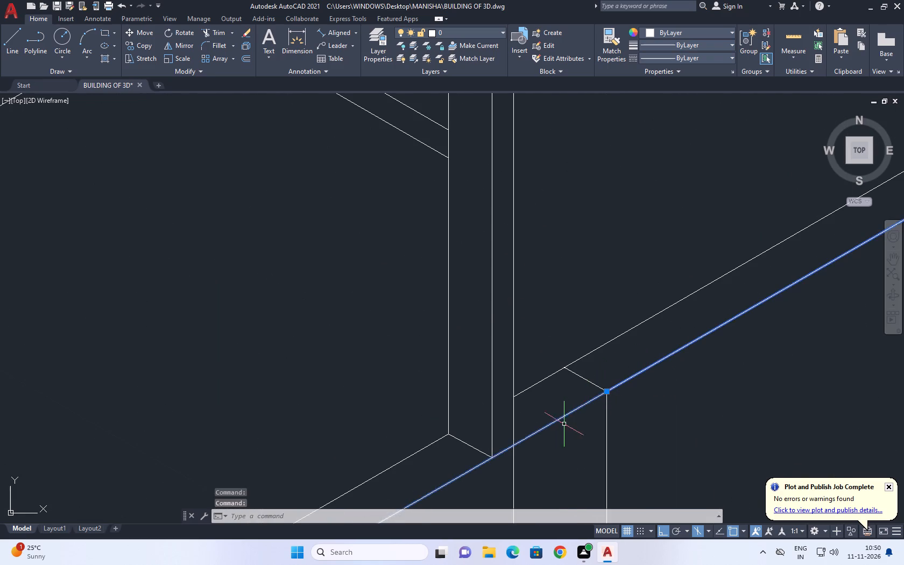
{"action": "left_click", "coordinate": [580, 411]}
{"action": "left_click", "coordinate": [547, 419]}
{"action": "scroll", "coordinate": [581, 402], "scroll_direction": "down", "scroll_amount": 2}
{"action": "key", "text": "Escape"}
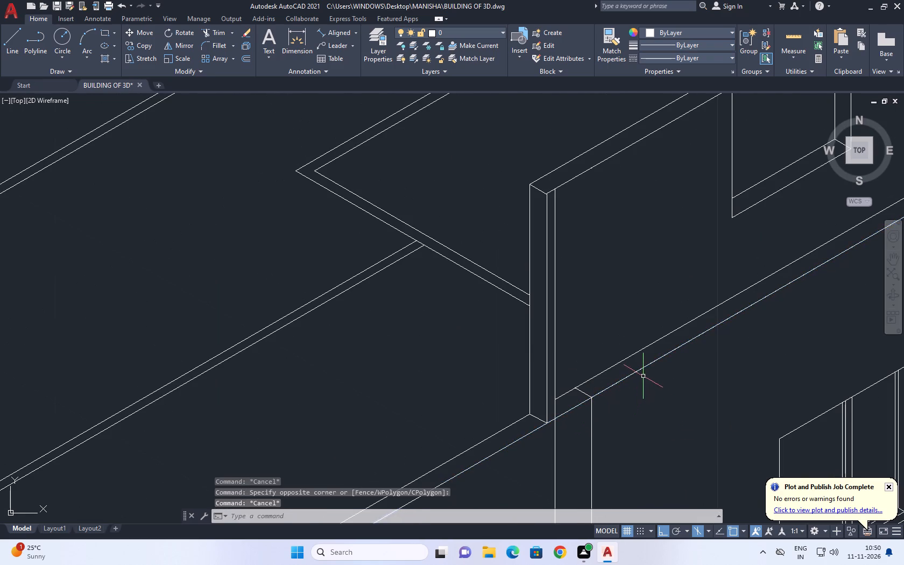
{"action": "left_click", "coordinate": [643, 376]}
{"action": "left_click", "coordinate": [630, 359]}
{"action": "key", "text": "Escape"}
{"action": "left_click", "coordinate": [610, 385]}
{"action": "left_click", "coordinate": [608, 396]}
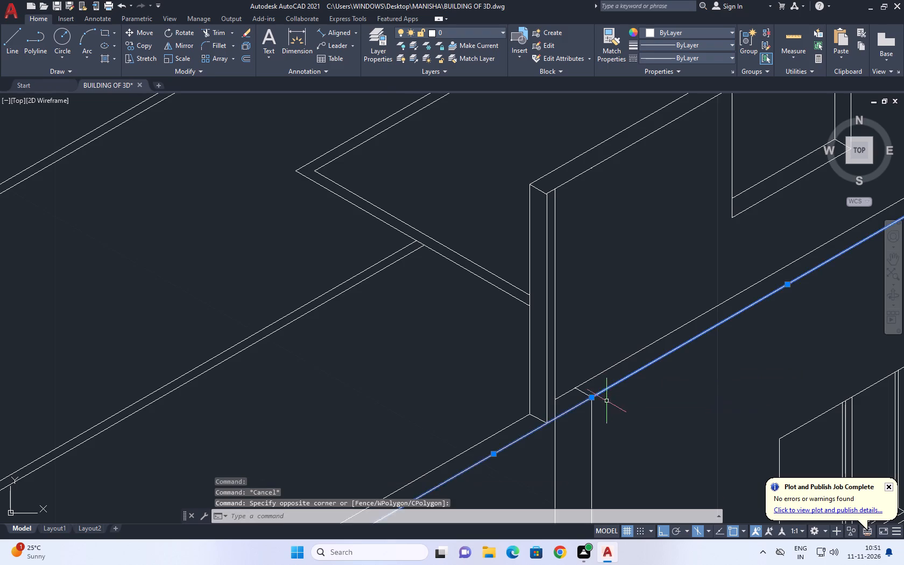
{"action": "scroll", "coordinate": [599, 381], "scroll_direction": "down", "scroll_amount": 4}
{"action": "key", "text": "Escape"}
{"action": "scroll", "coordinate": [602, 389], "scroll_direction": "up", "scroll_amount": 3}
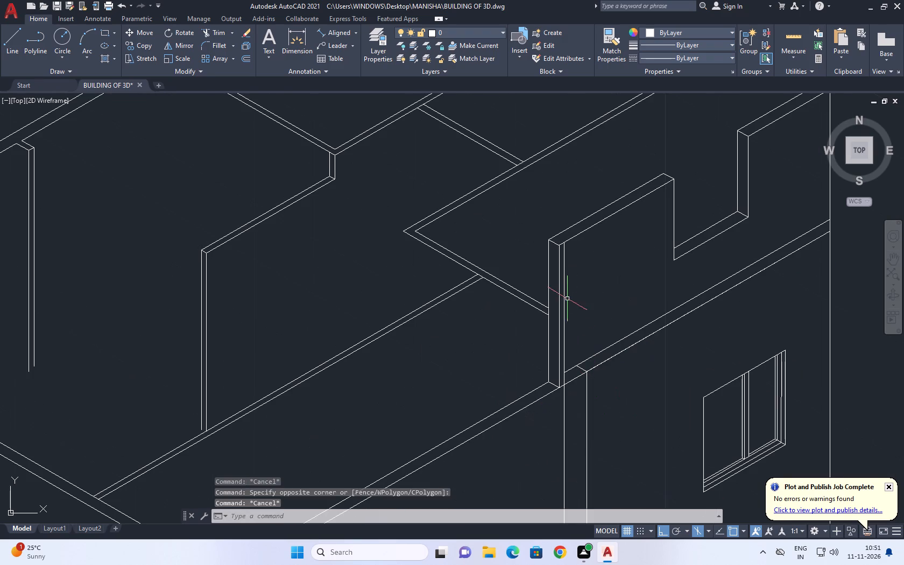
{"action": "left_click", "coordinate": [621, 359]}
{"action": "left_click", "coordinate": [620, 350]}
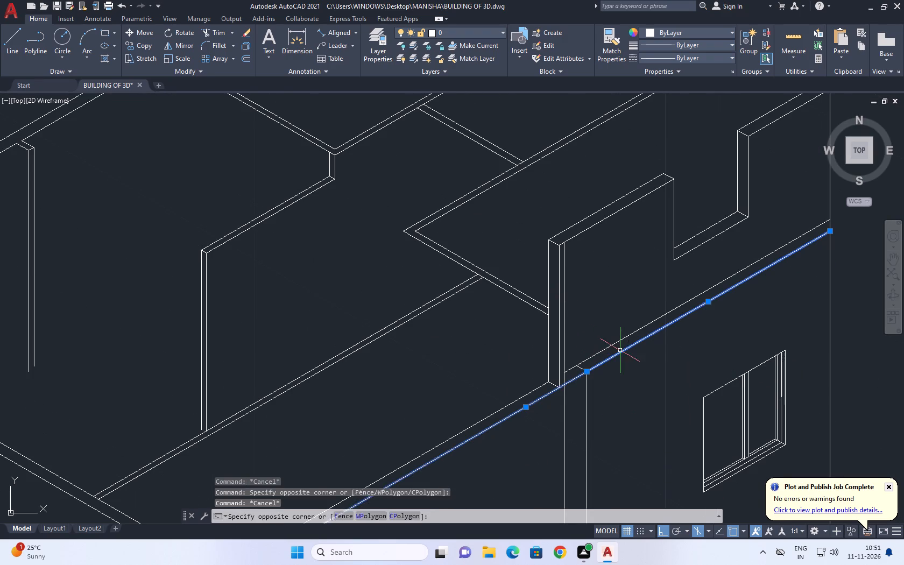
{"action": "key", "text": "Escape"}
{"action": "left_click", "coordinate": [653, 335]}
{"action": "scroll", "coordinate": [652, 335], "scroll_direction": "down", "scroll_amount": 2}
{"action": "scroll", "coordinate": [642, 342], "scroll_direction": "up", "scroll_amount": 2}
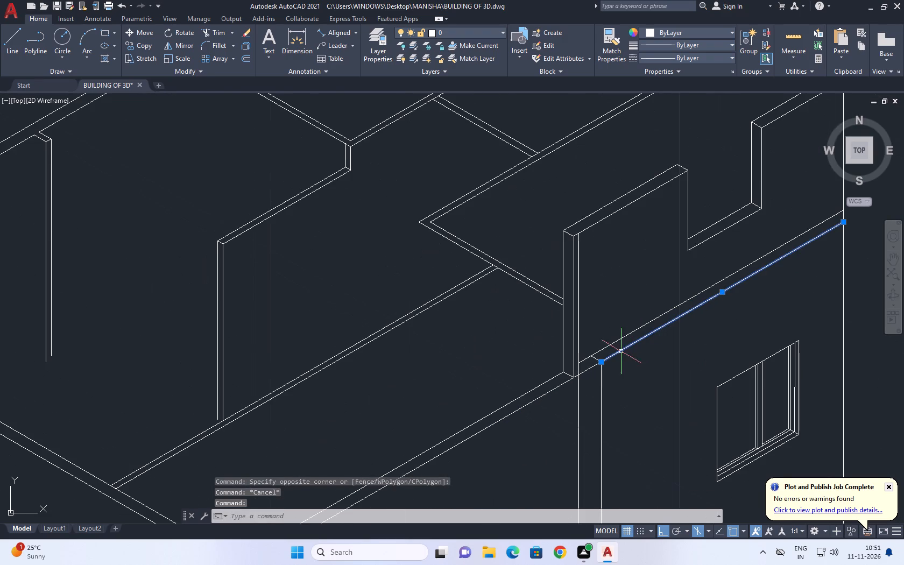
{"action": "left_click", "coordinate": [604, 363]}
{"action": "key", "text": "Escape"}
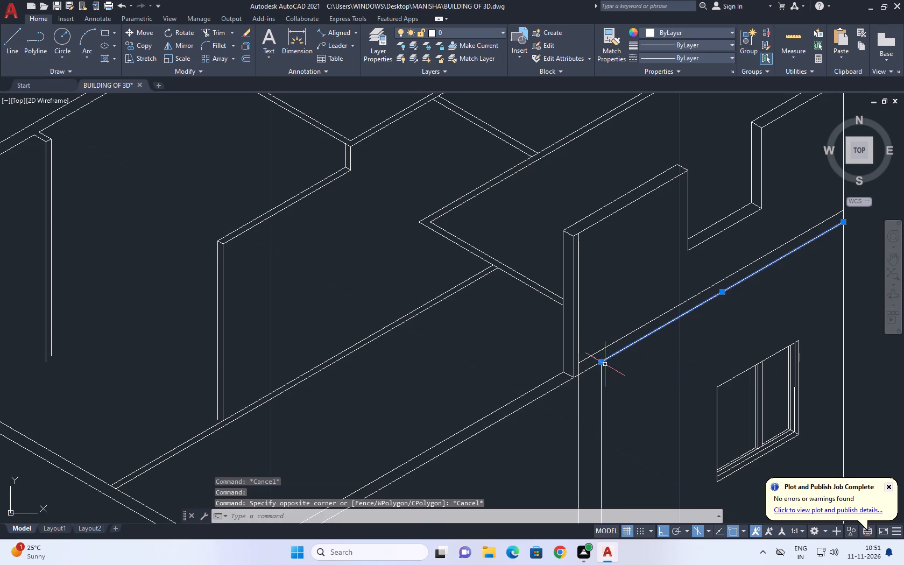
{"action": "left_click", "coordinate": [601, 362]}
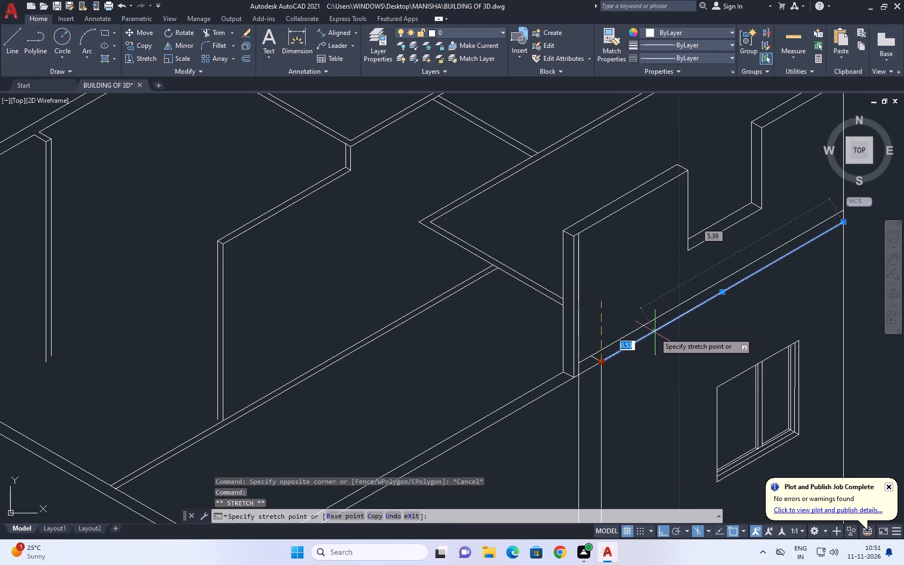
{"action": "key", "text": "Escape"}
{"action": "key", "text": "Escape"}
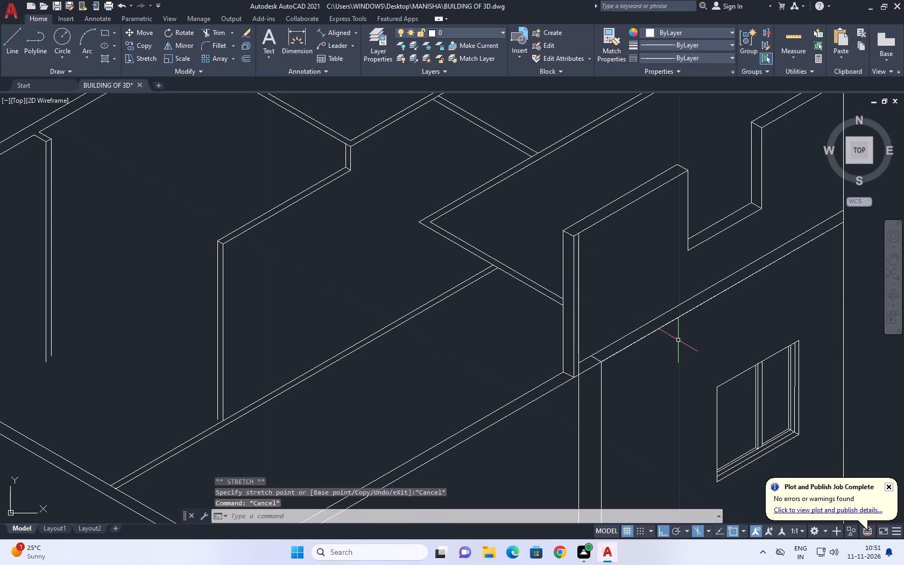
Trim away the duplicate segment lying on the outer floor-level line, from the full-height vertical line toward the corner edge.
{"action": "middle_click_drag", "start_coordinate": [651, 342], "coordinate": [552, 351]}
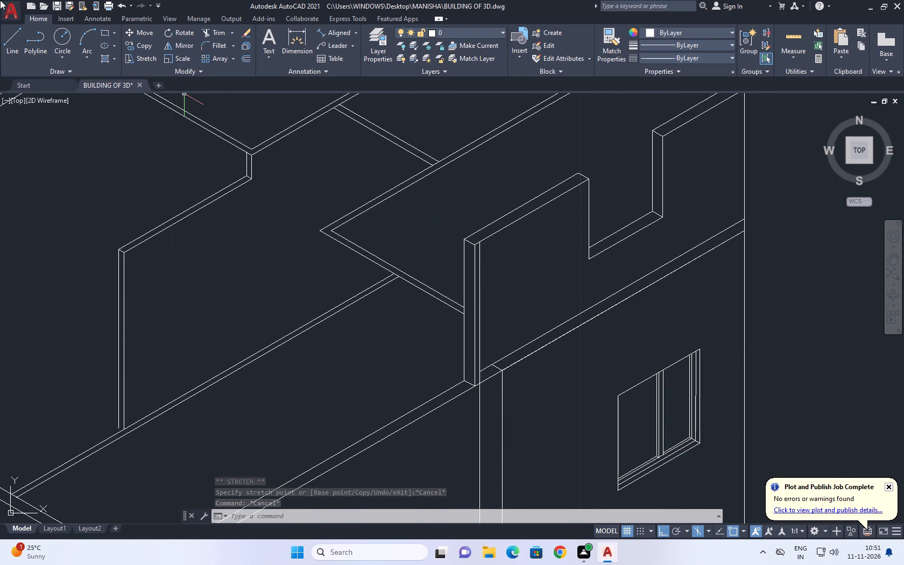
{"action": "left_click", "coordinate": [213, 34]}
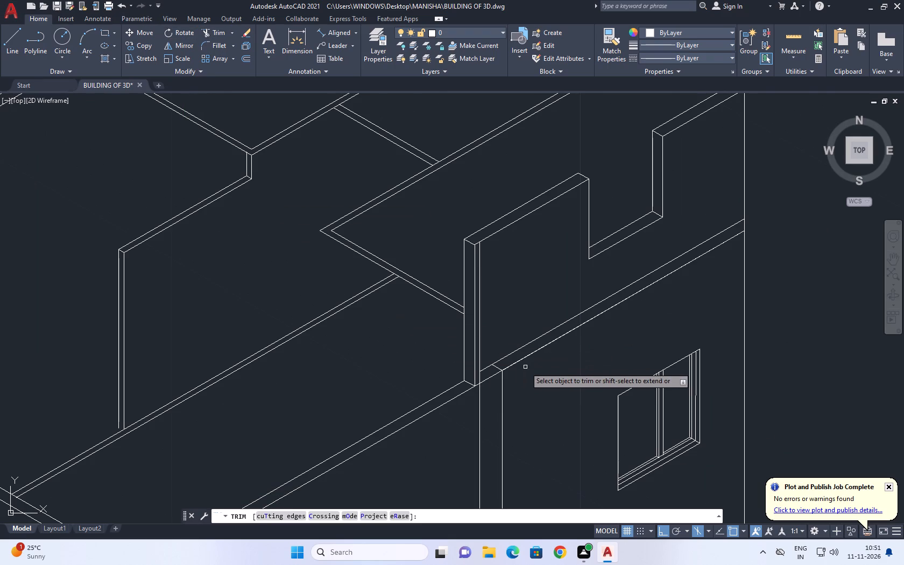
{"action": "left_click", "coordinate": [514, 362]}
{"action": "right_click", "coordinate": [586, 341]}
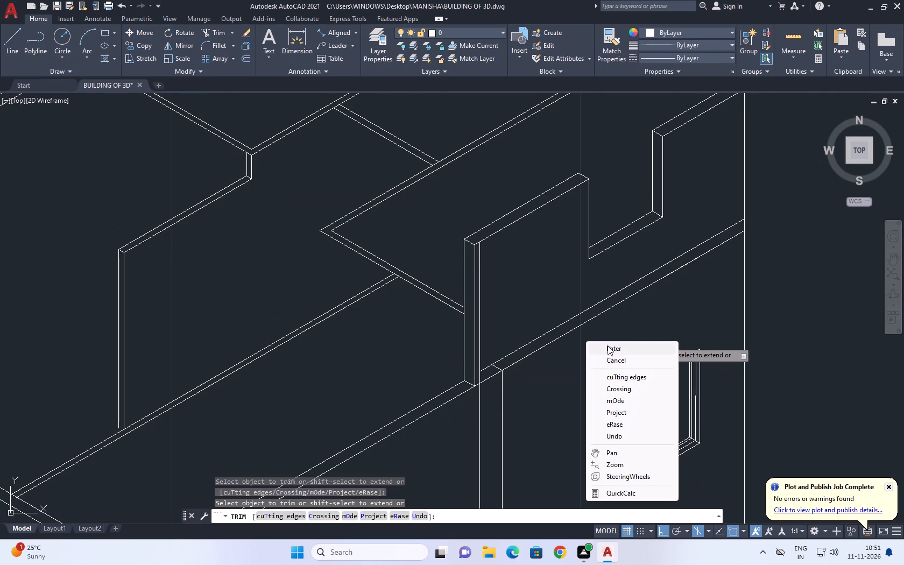
{"action": "left_click", "coordinate": [613, 357]}
{"action": "scroll", "coordinate": [551, 324], "scroll_direction": "down", "scroll_amount": 1}
{"action": "scroll", "coordinate": [536, 348], "scroll_direction": "up", "scroll_amount": 1}
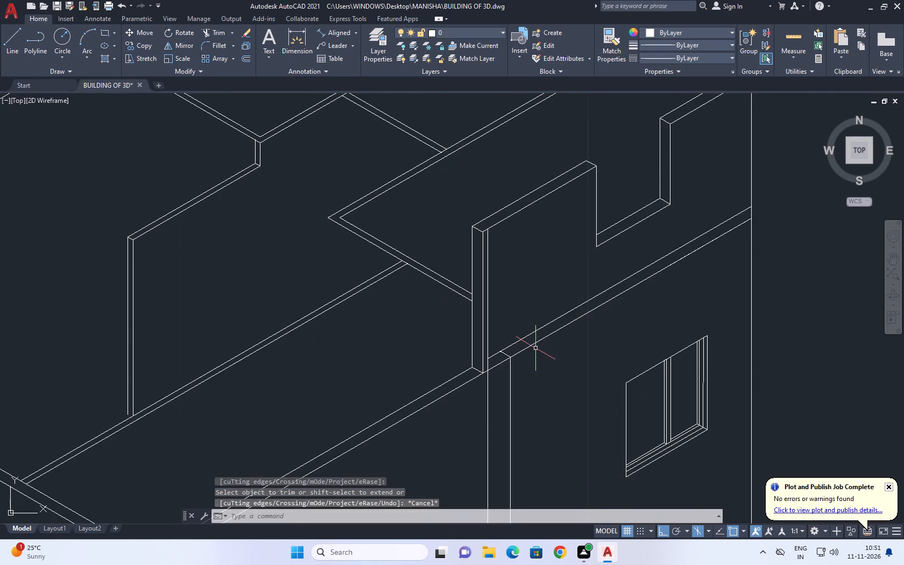
Check that the outer floor-level line is a single line, and inspect the nearby partition lines.
{"action": "left_click", "coordinate": [533, 347]}
{"action": "right_click", "coordinate": [521, 285]}
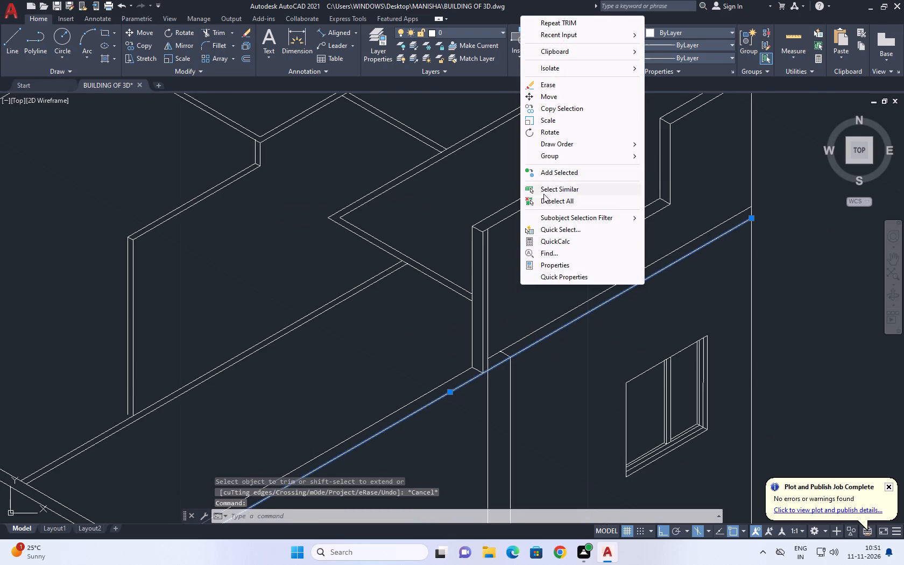
{"action": "left_click", "coordinate": [545, 197]}
{"action": "scroll", "coordinate": [528, 305], "scroll_direction": "down", "scroll_amount": 2}
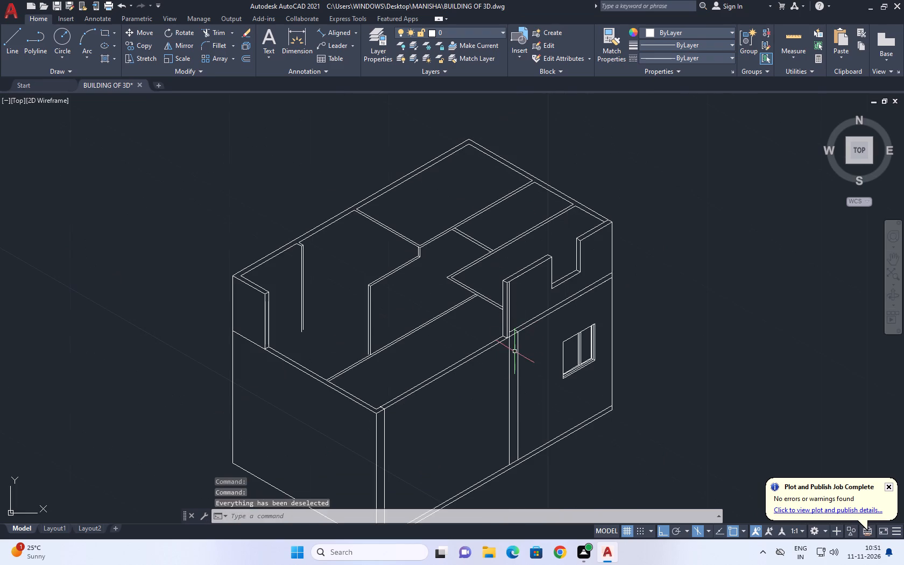
{"action": "middle_click_drag", "start_coordinate": [508, 409], "coordinate": [498, 370]}
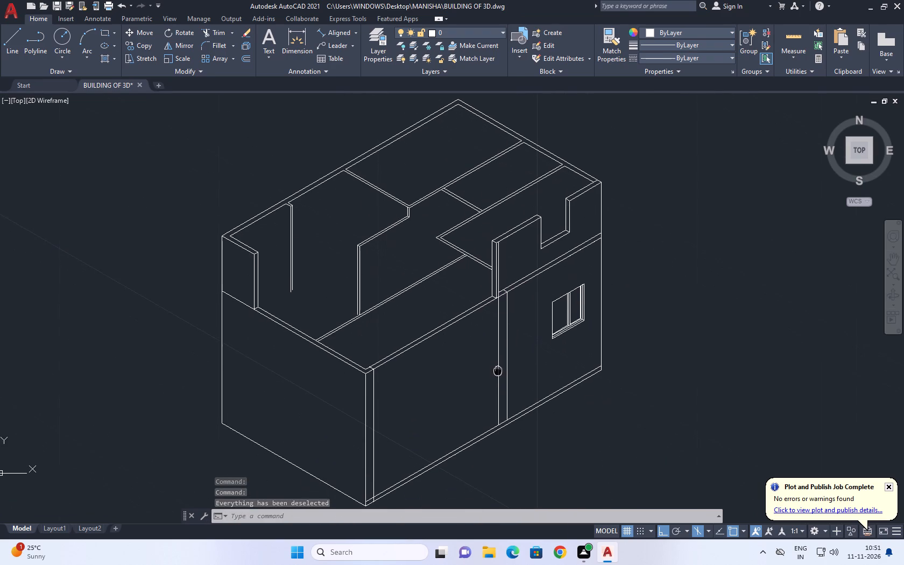
{"action": "middle_click_drag", "start_coordinate": [498, 370], "coordinate": [498, 367]}
{"action": "scroll", "coordinate": [501, 295], "scroll_direction": "up", "scroll_amount": 2}
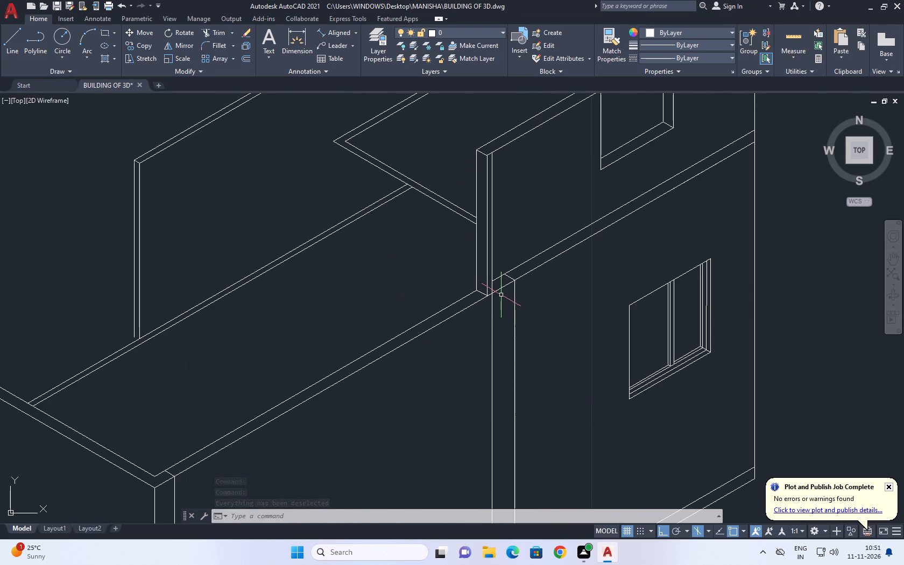
{"action": "left_click", "coordinate": [440, 246]}
{"action": "left_click", "coordinate": [438, 288]}
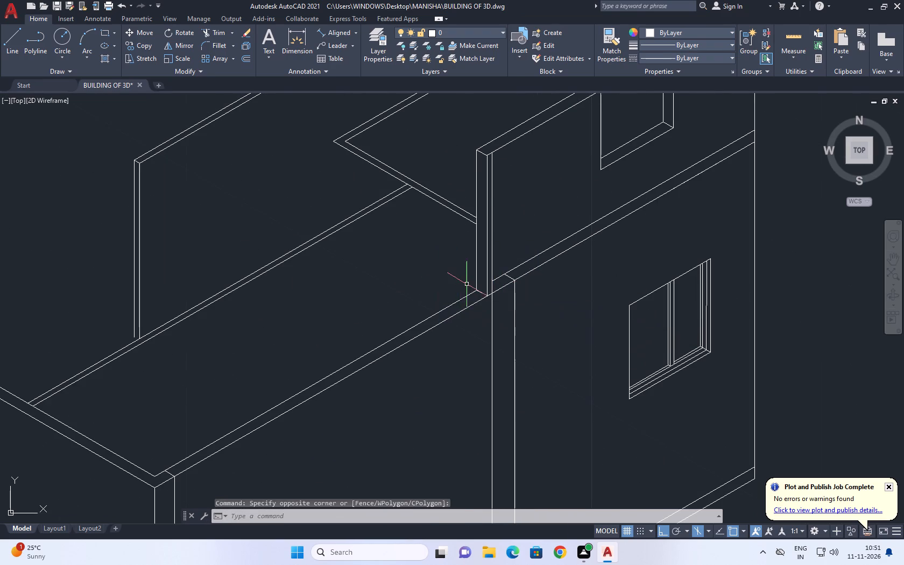
{"action": "scroll", "coordinate": [468, 285], "scroll_direction": "down", "scroll_amount": 1}
{"action": "middle_click_drag", "start_coordinate": [442, 247], "coordinate": [470, 294]}
{"action": "scroll", "coordinate": [449, 265], "scroll_direction": "up", "scroll_amount": 5}
{"action": "left_click", "coordinate": [468, 270]}
{"action": "right_click", "coordinate": [506, 168]}
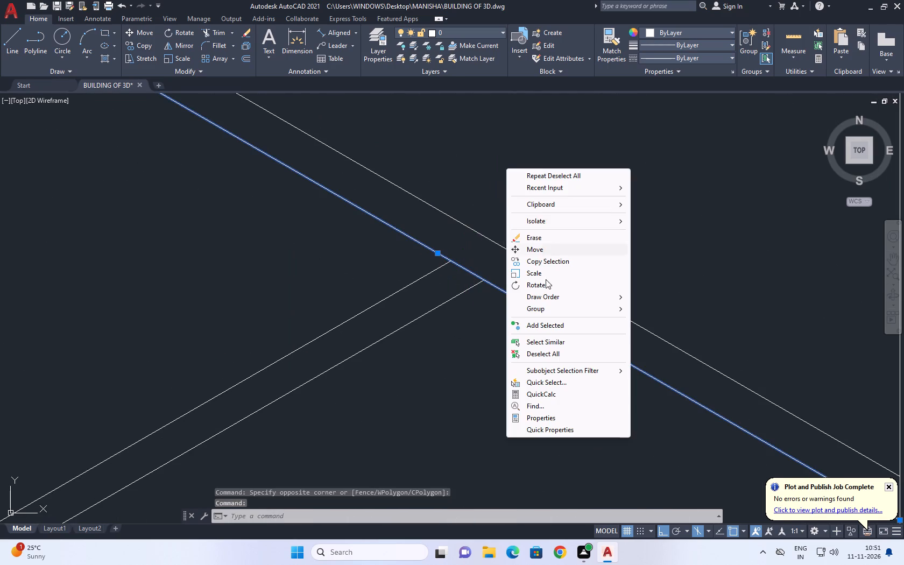
{"action": "left_click", "coordinate": [560, 350]}
{"action": "scroll", "coordinate": [489, 301], "scroll_direction": "down", "scroll_amount": 4}
{"action": "middle_click_drag", "start_coordinate": [464, 250], "coordinate": [471, 259]}
{"action": "scroll", "coordinate": [464, 250], "scroll_direction": "down", "scroll_amount": 1}
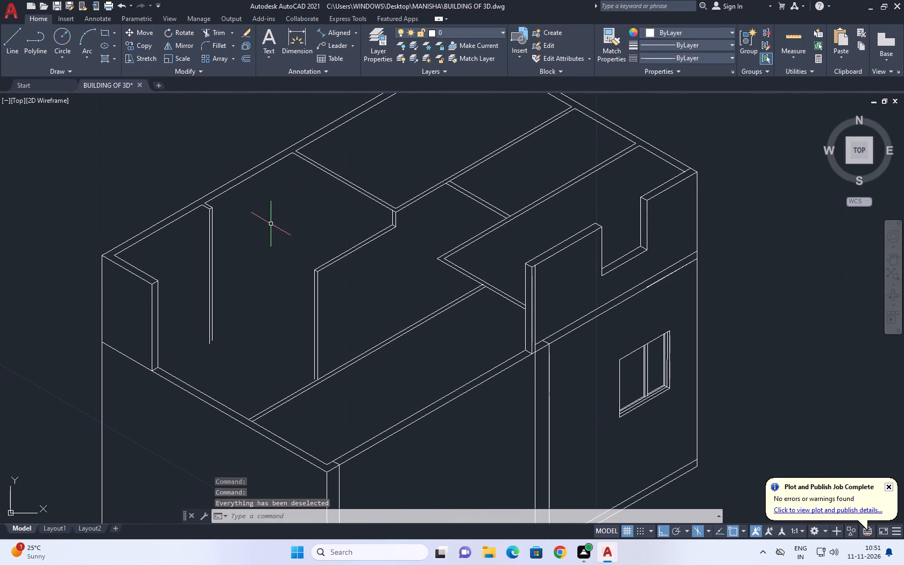
Extend the outer vertical edge line of the stepped partition down to the long partition's line.
{"action": "type", "text": "EX"}
{"action": "key", "text": "space"}
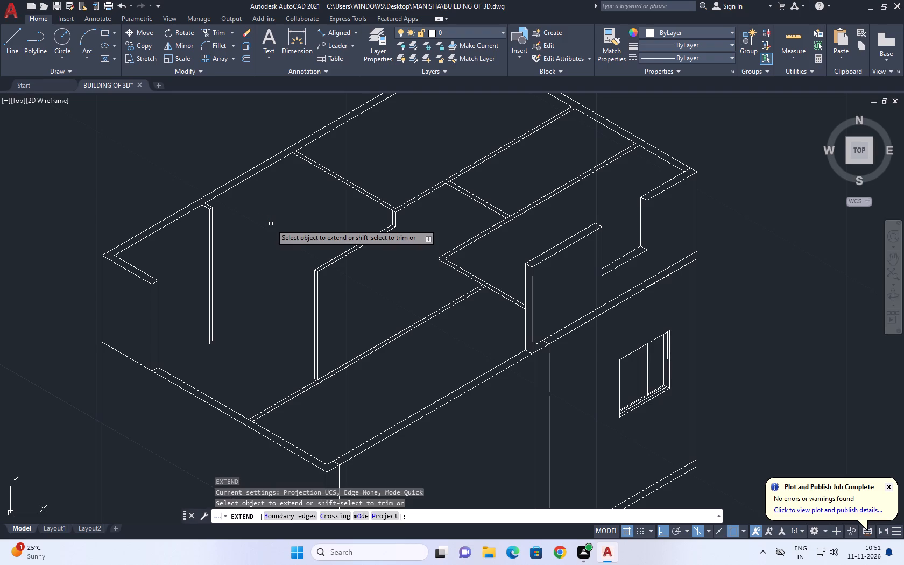
{"action": "left_click", "coordinate": [315, 368]}
{"action": "right_click", "coordinate": [387, 298]}
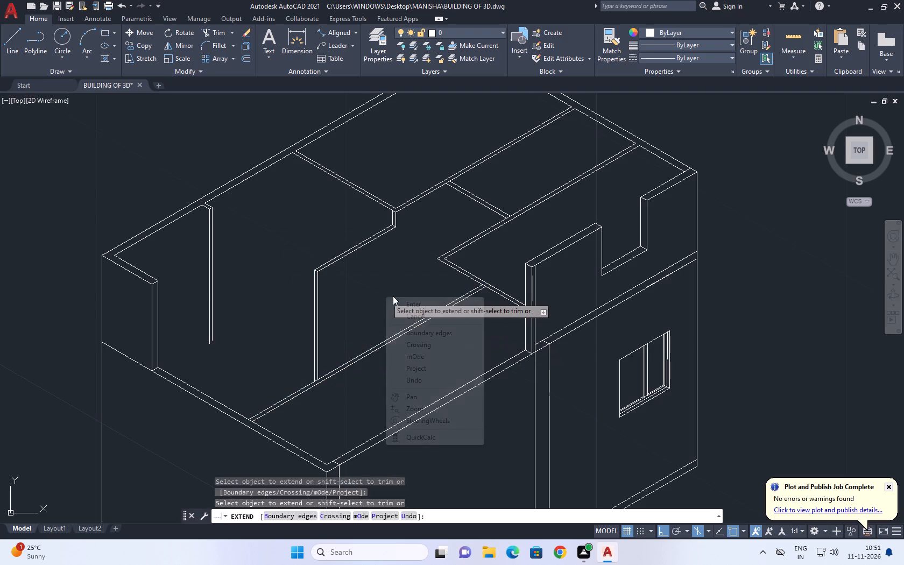
{"action": "left_click", "coordinate": [414, 316]}
Examine the whole building and the partitions near the full-height wall for the next missing partition line.
{"action": "middle_click_drag", "start_coordinate": [425, 289], "coordinate": [427, 301]}
{"action": "scroll", "coordinate": [426, 293], "scroll_direction": "down", "scroll_amount": 1}
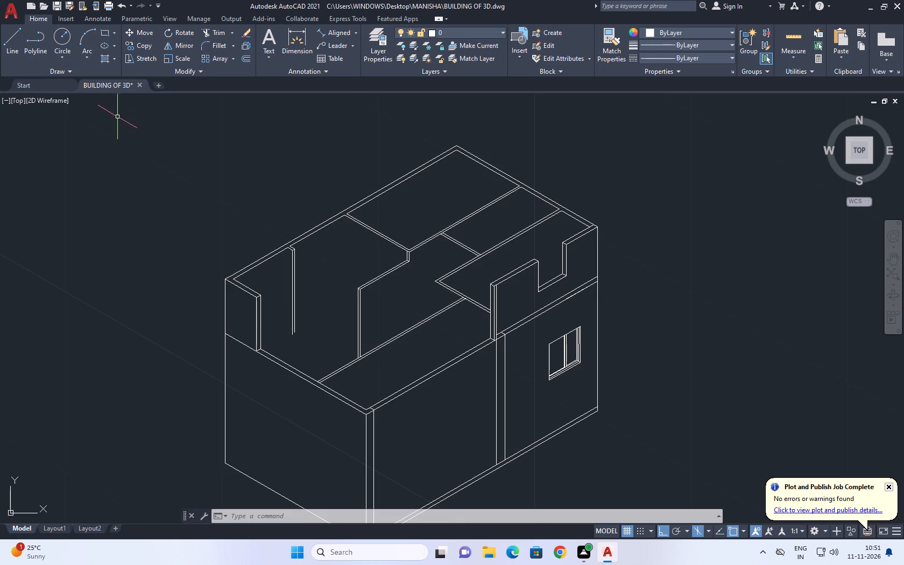
{"action": "scroll", "coordinate": [414, 6], "scroll_direction": "down", "scroll_amount": 1}
{"action": "middle_click_drag", "start_coordinate": [548, 351], "coordinate": [495, 294]}
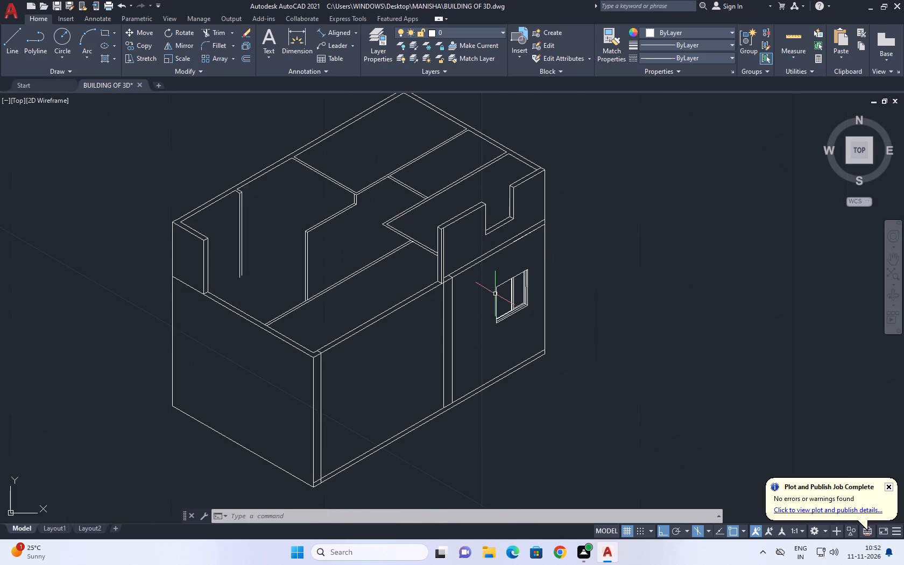
{"action": "middle_click_drag", "start_coordinate": [235, 391], "coordinate": [391, 393]}
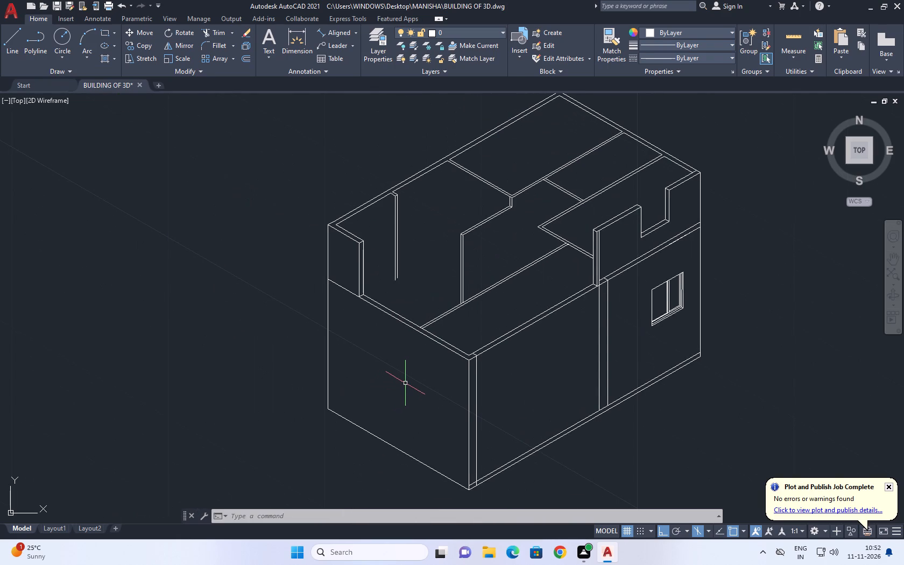
{"action": "middle_click_drag", "start_coordinate": [547, 314], "coordinate": [561, 345]}
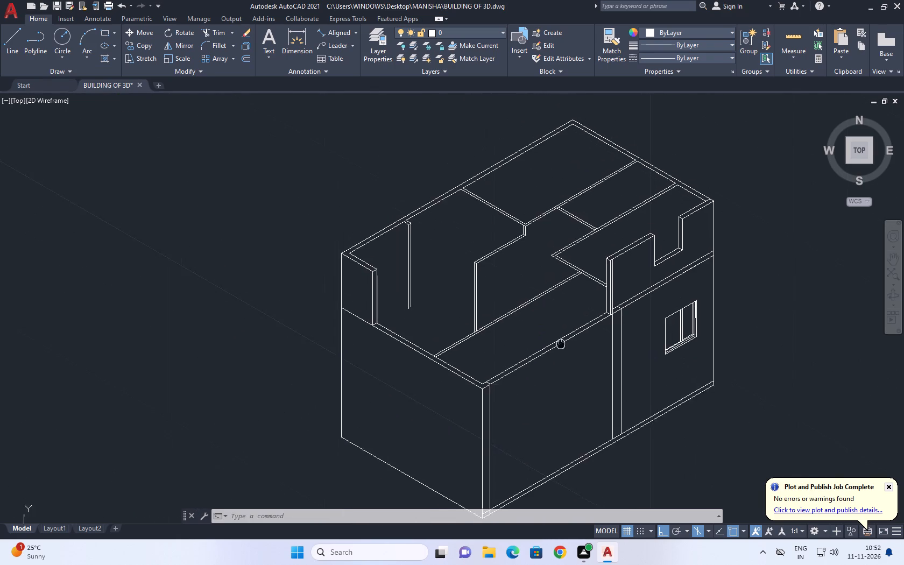
{"action": "middle_click_drag", "start_coordinate": [561, 345], "coordinate": [563, 348]}
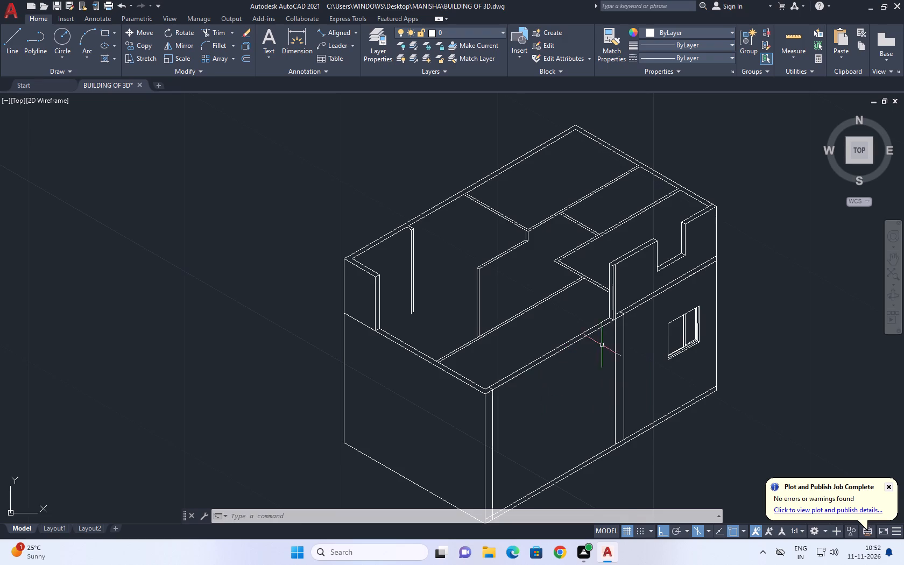
{"action": "scroll", "coordinate": [594, 312], "scroll_direction": "up", "scroll_amount": 2}
{"action": "middle_click", "coordinate": [596, 310]}
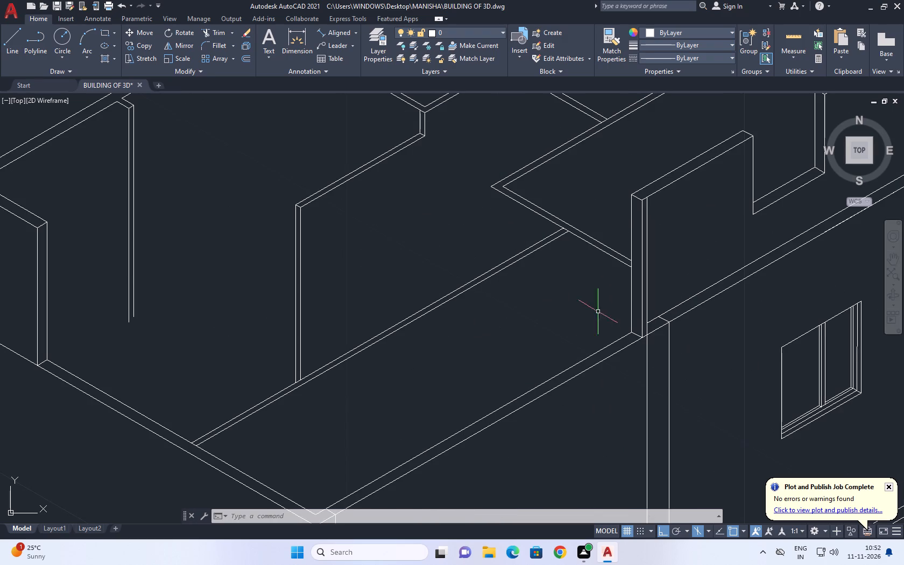
Try to copy the outer line of the short partition meeting the full-height wall, switching the isoplane to Top.
{"action": "left_click", "coordinate": [604, 249]}
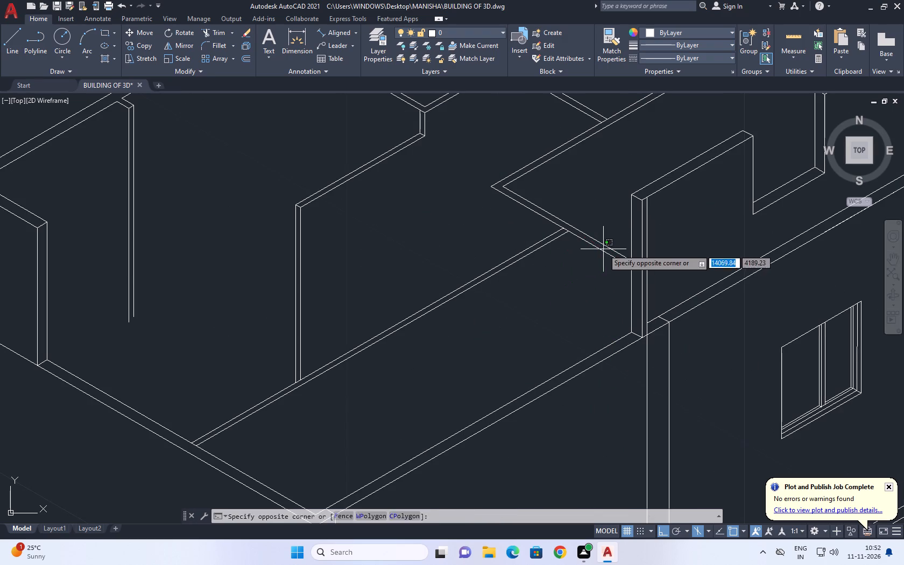
{"action": "left_click", "coordinate": [600, 252]}
{"action": "middle_click_drag", "start_coordinate": [597, 257], "coordinate": [597, 266]}
{"action": "type", "text": "CO"}
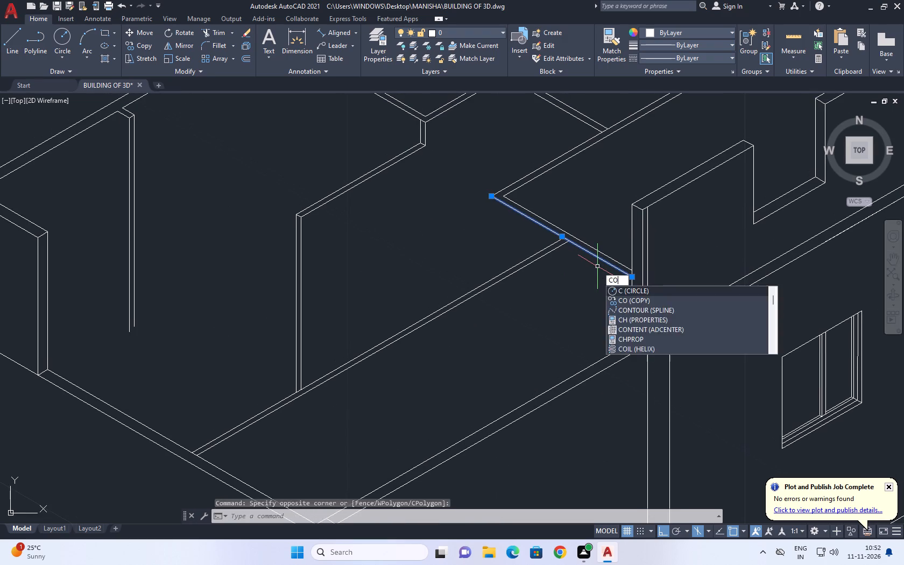
{"action": "key", "text": "space"}
{"action": "left_click", "coordinate": [598, 280]}
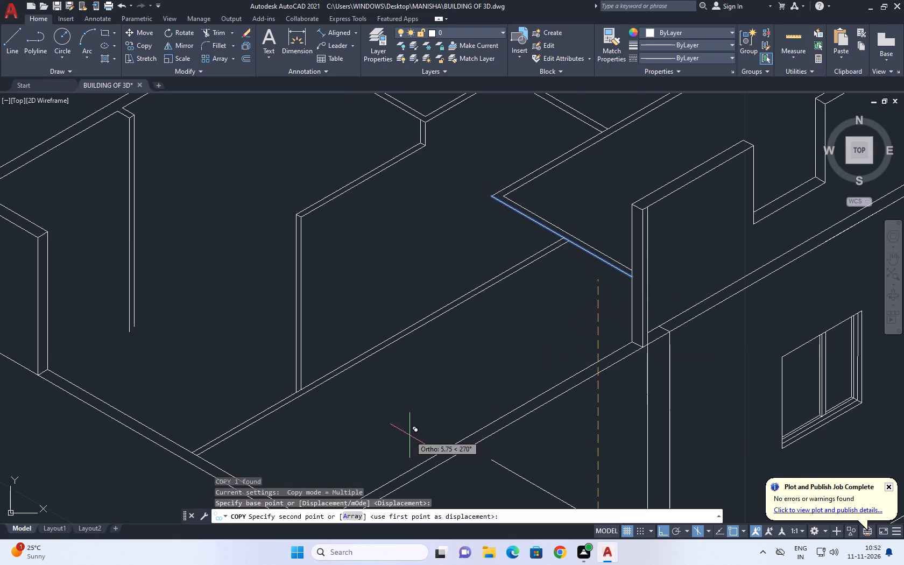
{"action": "key", "text": "F5"}
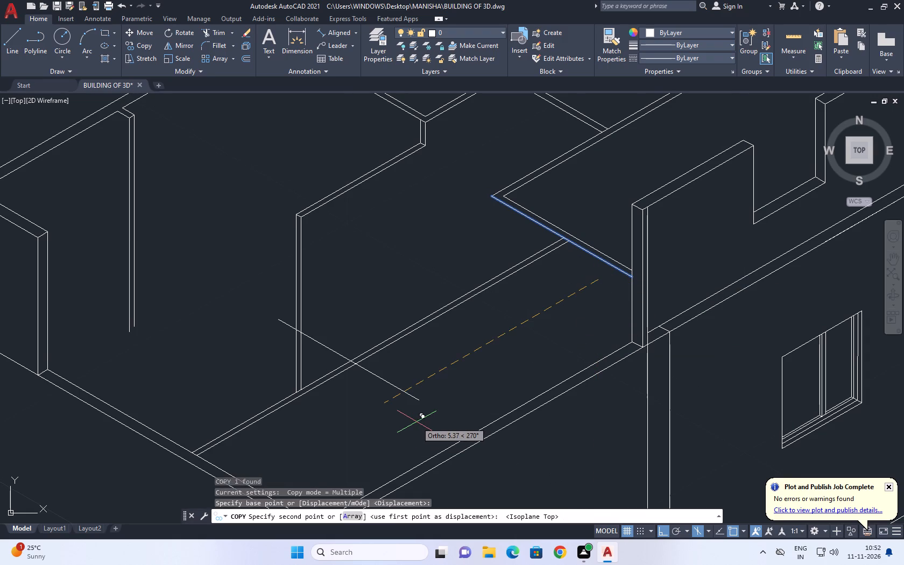
{"action": "key", "text": "Escape"}
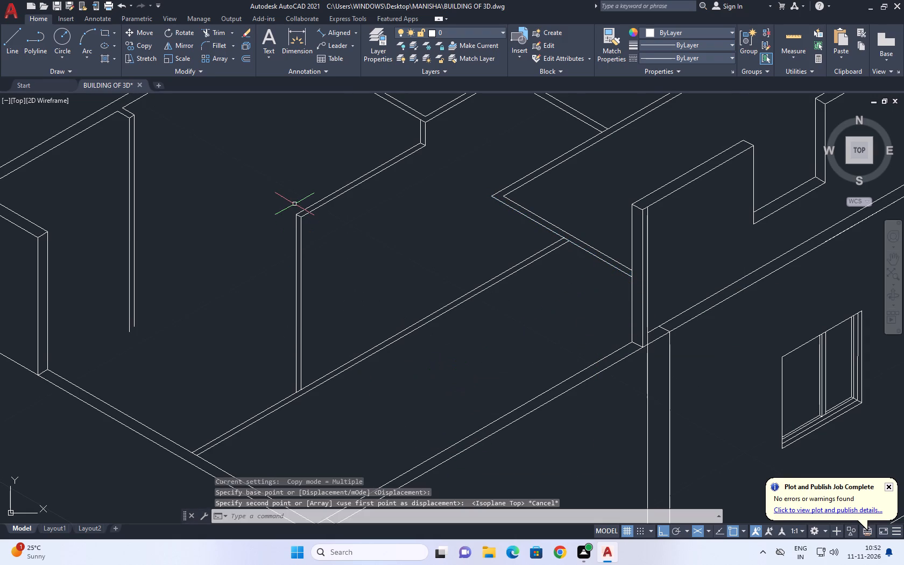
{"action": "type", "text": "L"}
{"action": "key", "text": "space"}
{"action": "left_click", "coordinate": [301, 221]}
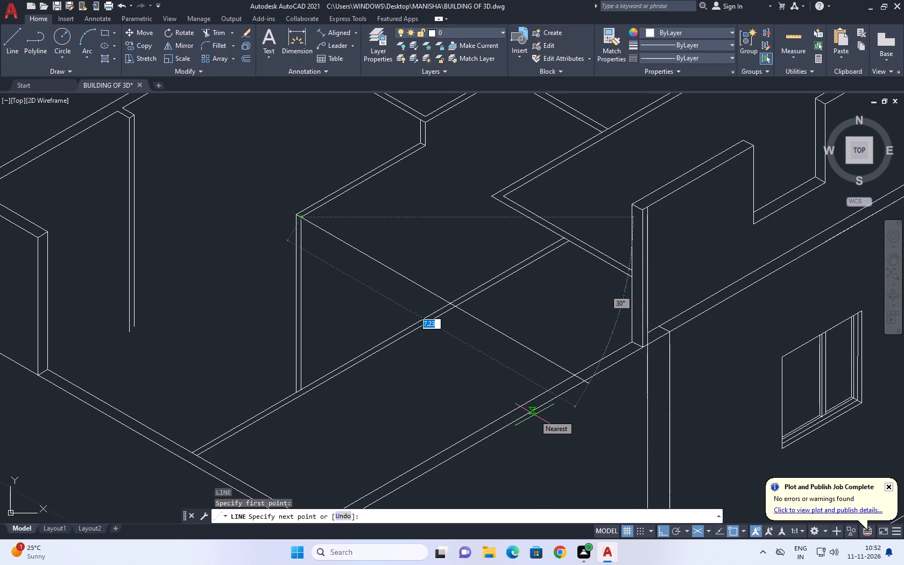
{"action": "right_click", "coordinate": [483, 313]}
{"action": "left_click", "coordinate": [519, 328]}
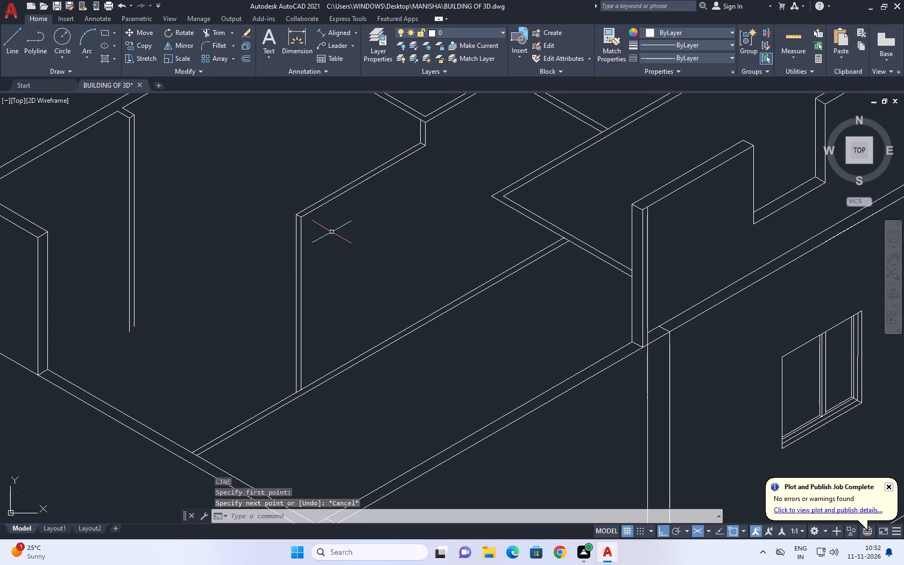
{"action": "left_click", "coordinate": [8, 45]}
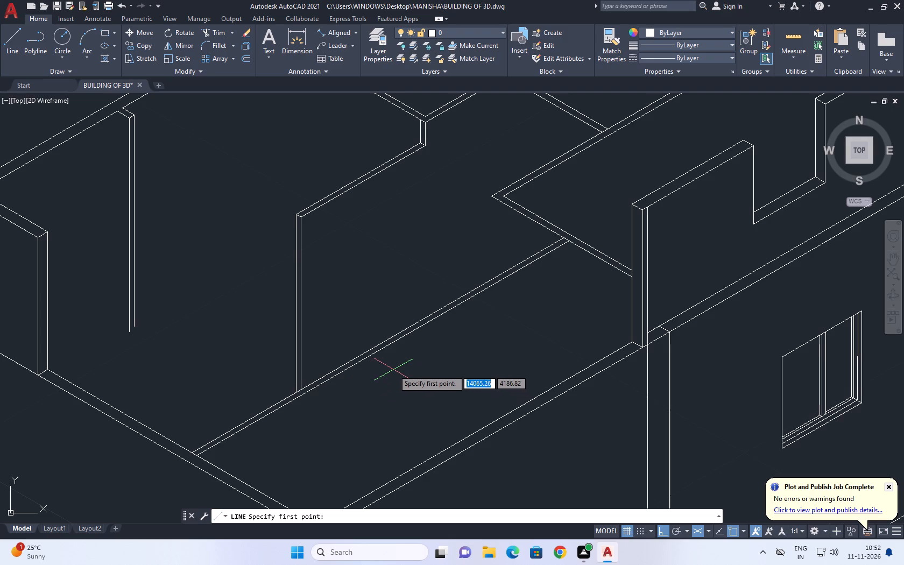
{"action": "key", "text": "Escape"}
Copy the end wall's inner floor-level line 3.5 along the long wall's 30° direction, across the long partition.
{"action": "scroll", "coordinate": [393, 370], "scroll_direction": "down", "scroll_amount": 3}
{"action": "scroll", "coordinate": [347, 397], "scroll_direction": "up", "scroll_amount": 3}
{"action": "left_click", "coordinate": [363, 390]}
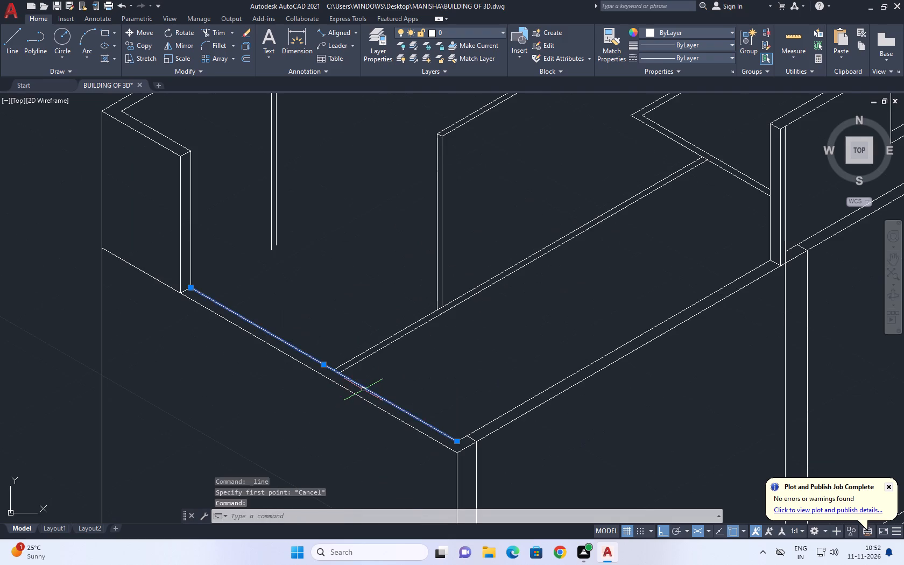
{"action": "middle_click_drag", "start_coordinate": [464, 386], "coordinate": [420, 399]}
{"action": "key", "text": "c"}
{"action": "key", "text": "o"}
{"action": "key", "text": "space"}
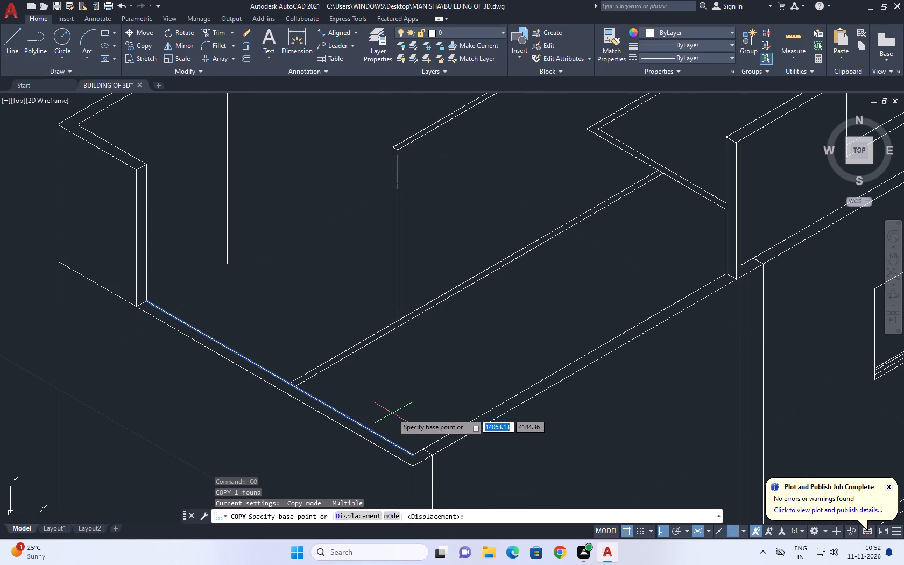
{"action": "left_click", "coordinate": [395, 409]}
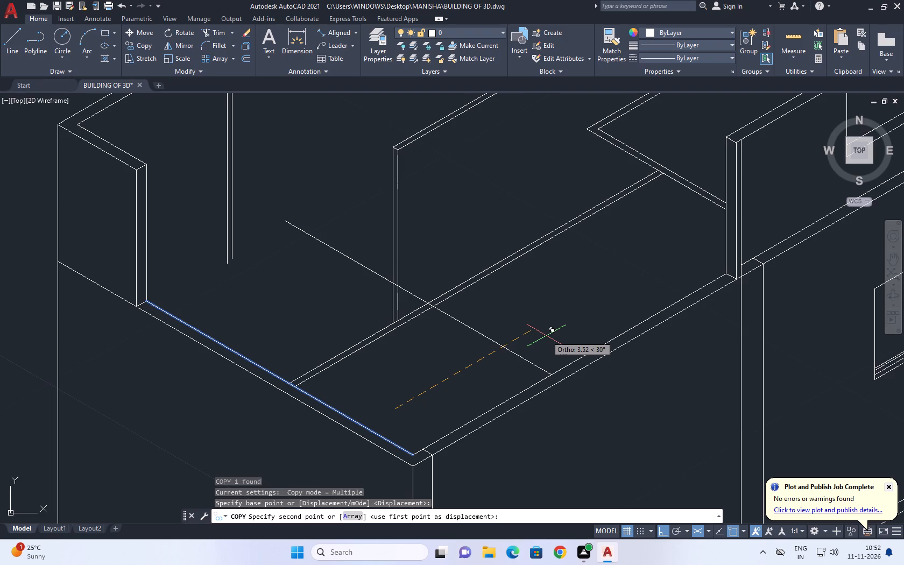
{"action": "key", "text": "3"}
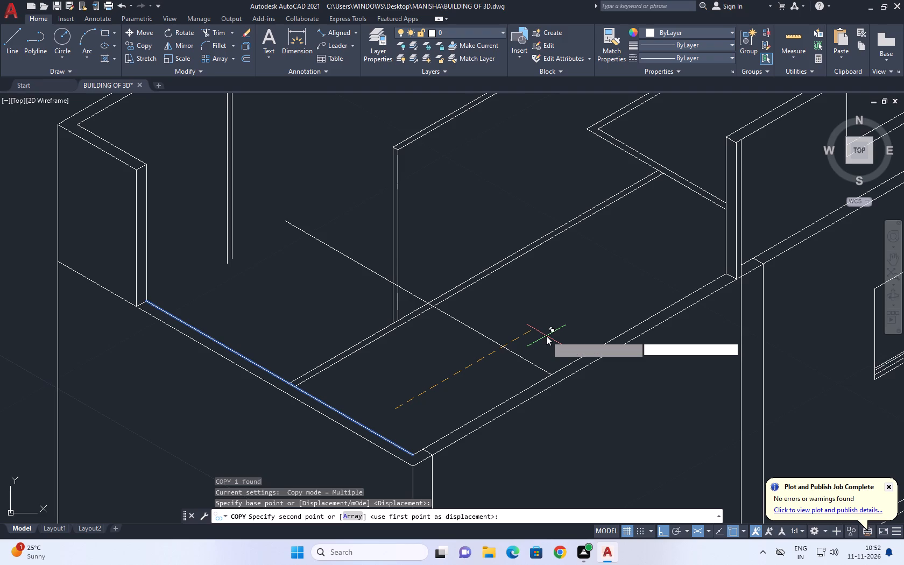
{"action": "type", "text": ".5"}
{"action": "key", "text": "Return"}
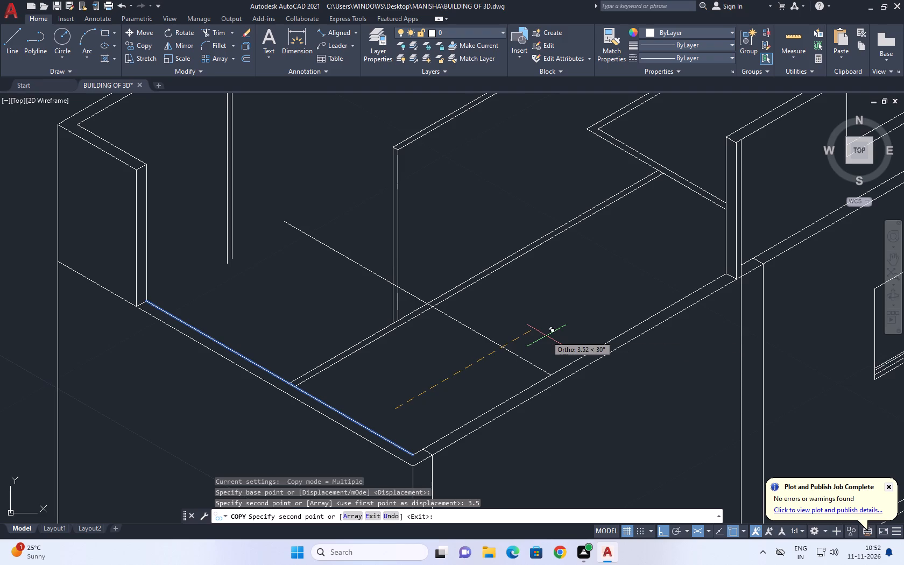
{"action": "key", "text": "space"}
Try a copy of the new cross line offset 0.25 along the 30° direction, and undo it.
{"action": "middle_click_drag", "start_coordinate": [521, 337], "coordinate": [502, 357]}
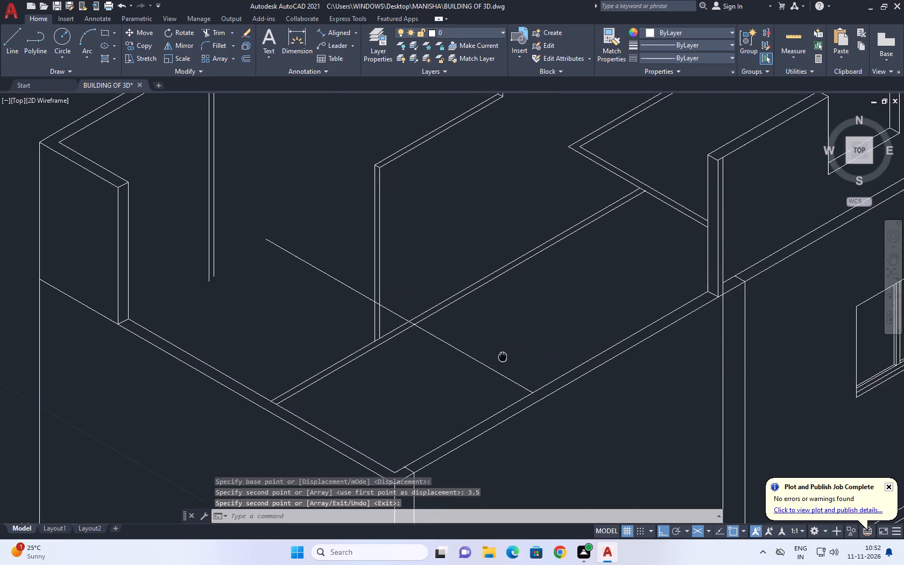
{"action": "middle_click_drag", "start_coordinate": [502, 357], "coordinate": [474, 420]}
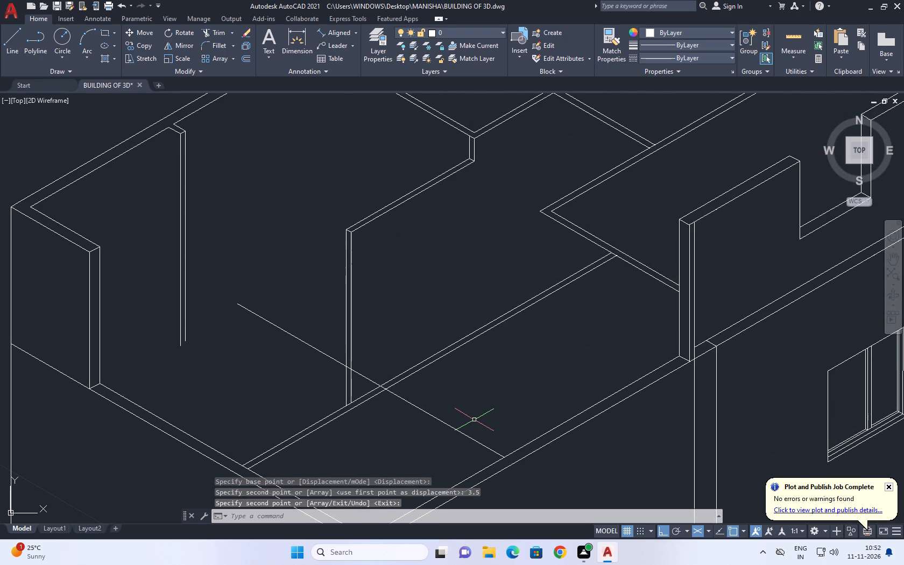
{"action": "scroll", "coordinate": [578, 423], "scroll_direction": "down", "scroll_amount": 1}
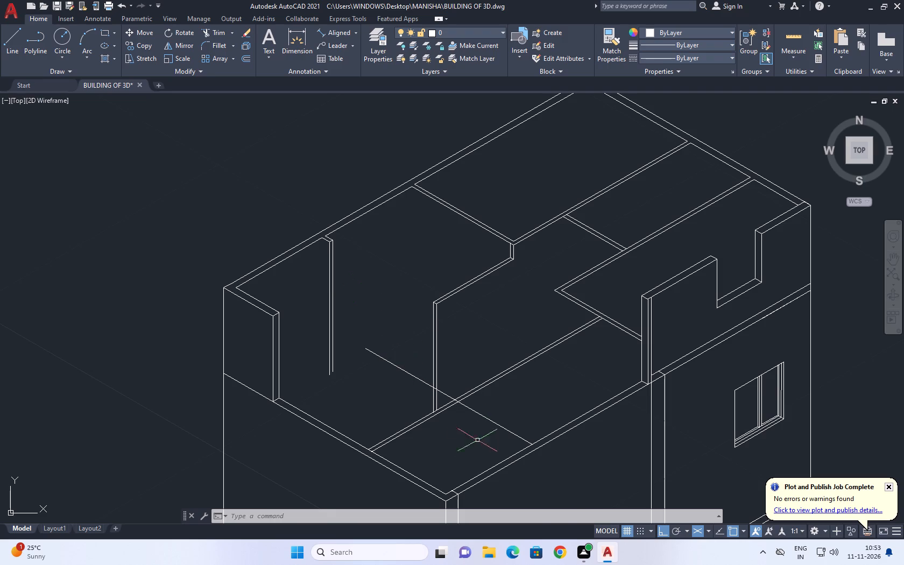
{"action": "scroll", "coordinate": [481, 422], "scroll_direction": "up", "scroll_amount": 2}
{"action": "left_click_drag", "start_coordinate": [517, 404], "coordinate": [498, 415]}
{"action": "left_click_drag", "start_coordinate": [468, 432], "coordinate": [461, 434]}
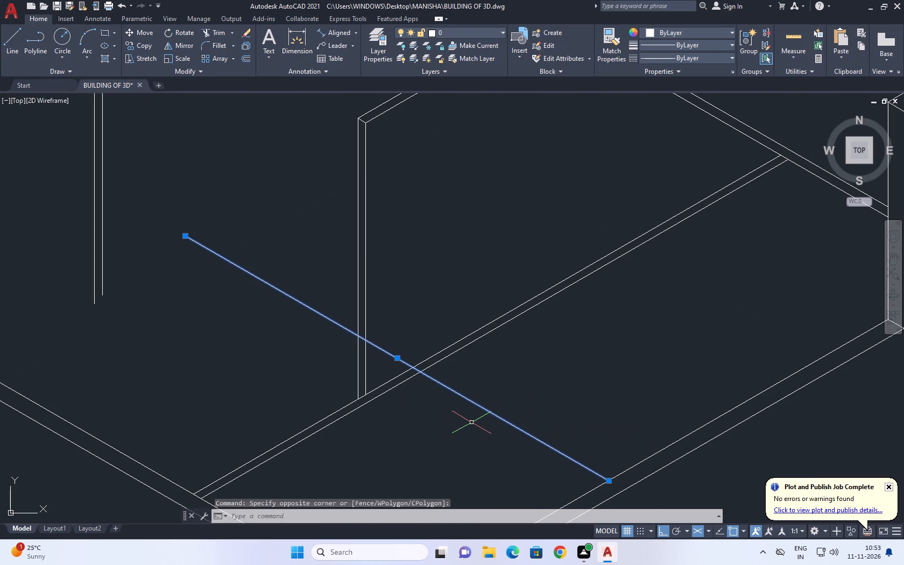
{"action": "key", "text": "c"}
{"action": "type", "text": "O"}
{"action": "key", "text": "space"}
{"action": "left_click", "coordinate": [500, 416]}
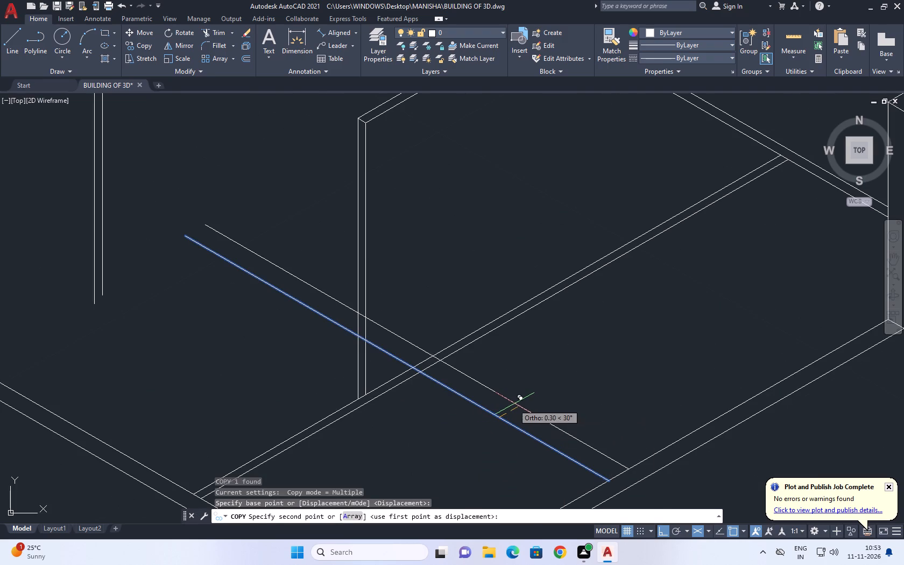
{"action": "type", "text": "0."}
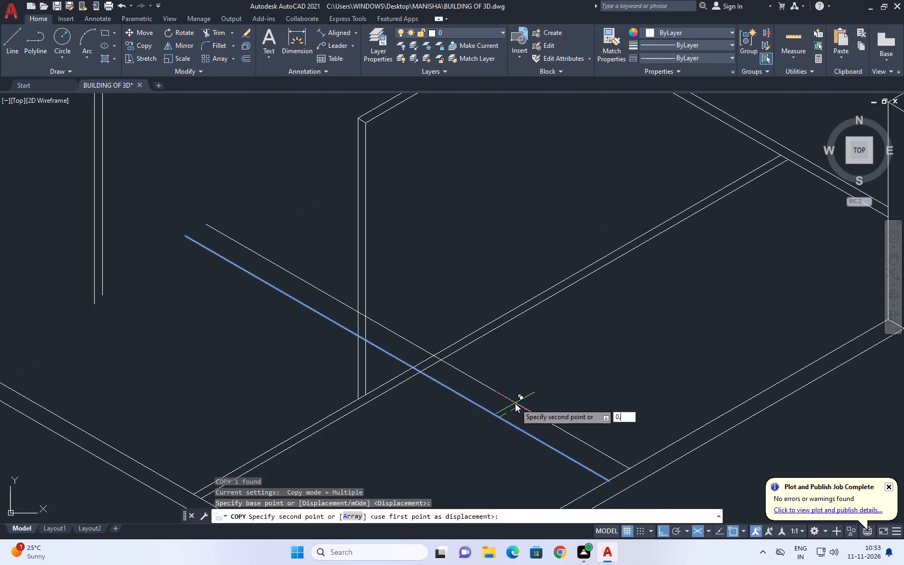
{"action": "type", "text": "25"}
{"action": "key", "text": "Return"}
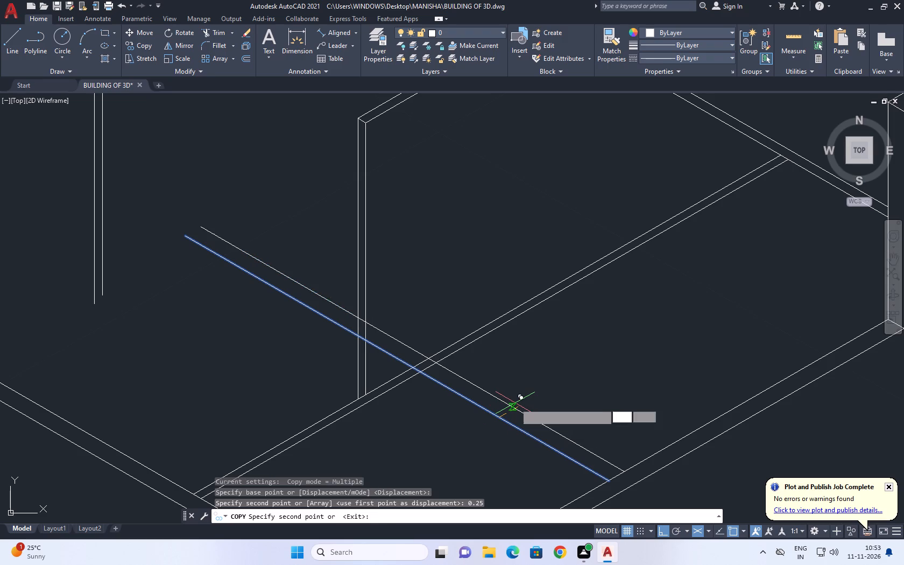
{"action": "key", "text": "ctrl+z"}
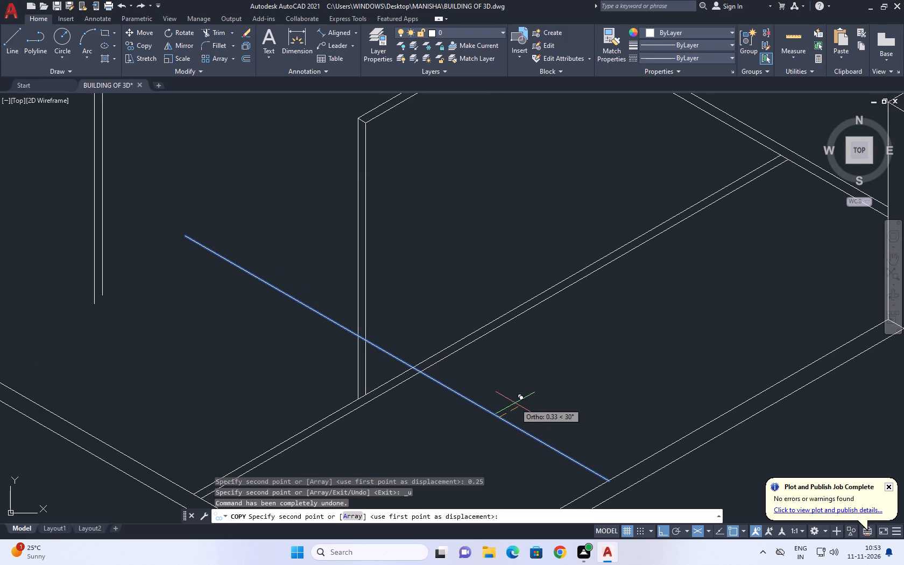
Copy the new cross line 0.125 along the 30° direction to form the cross partition's second line.
{"action": "type", "text": "0."}
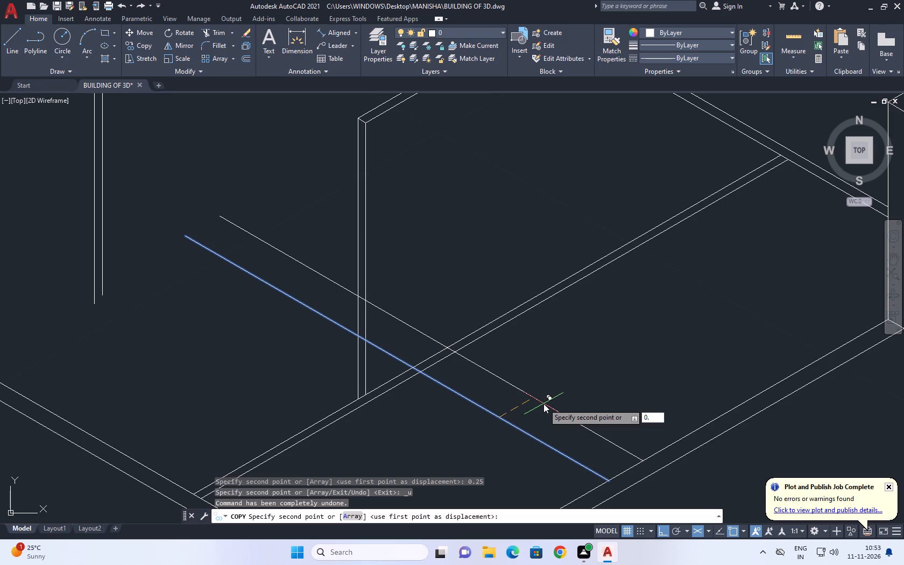
{"action": "key", "text": "0"}
{"action": "key", "text": "BackSpace"}
{"action": "type", "text": "26"}
{"action": "key", "text": "BackSpace"}
{"action": "key", "text": "BackSpace"}
{"action": "key", "text": "0"}
{"action": "key", "text": "BackSpace"}
{"action": "type", "text": "125"}
{"action": "key", "text": "Return"}
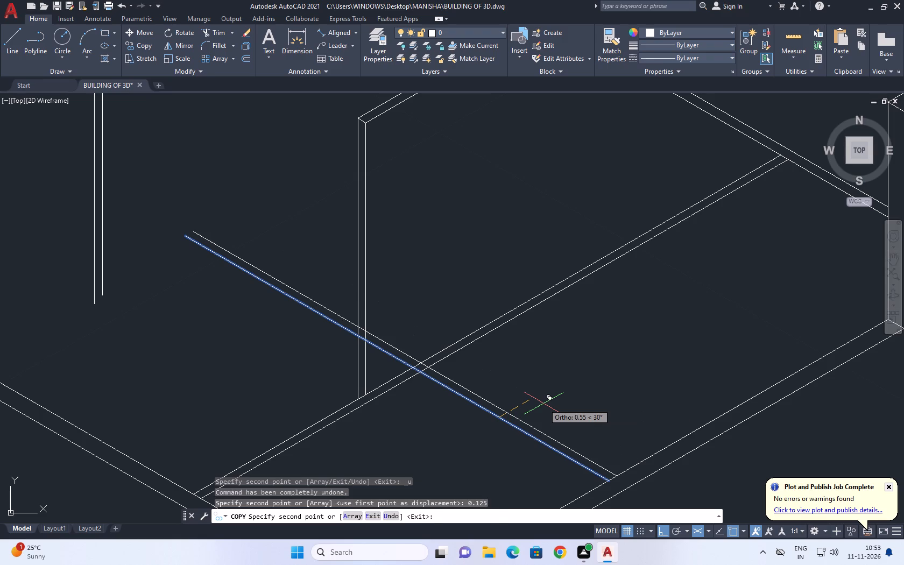
Trim the two cross-partition lines back to the long partition, removing their parts that run across and beyond the vertical partition edges.
{"action": "key", "text": "space"}
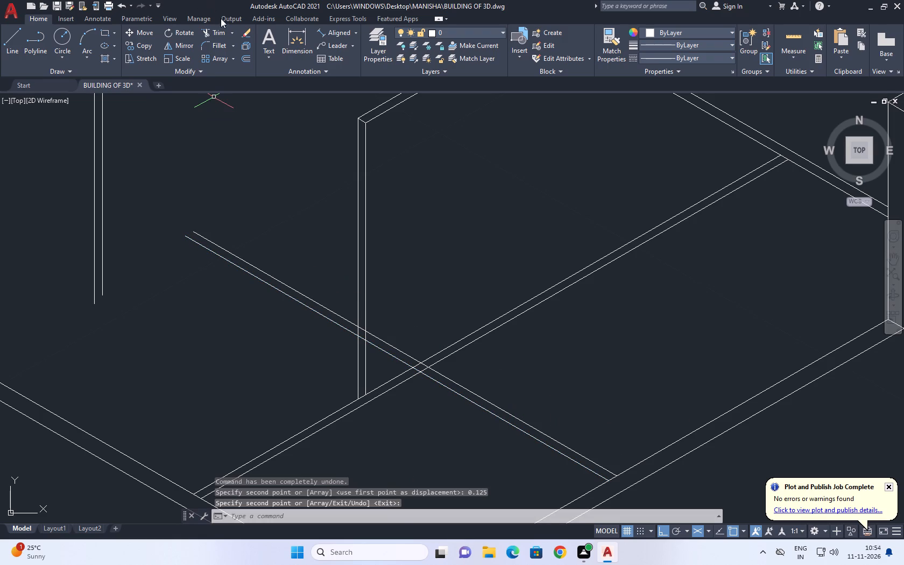
{"action": "left_click", "coordinate": [221, 32]}
{"action": "left_click", "coordinate": [288, 222]}
{"action": "left_click_drag", "start_coordinate": [248, 303], "coordinate": [245, 316]}
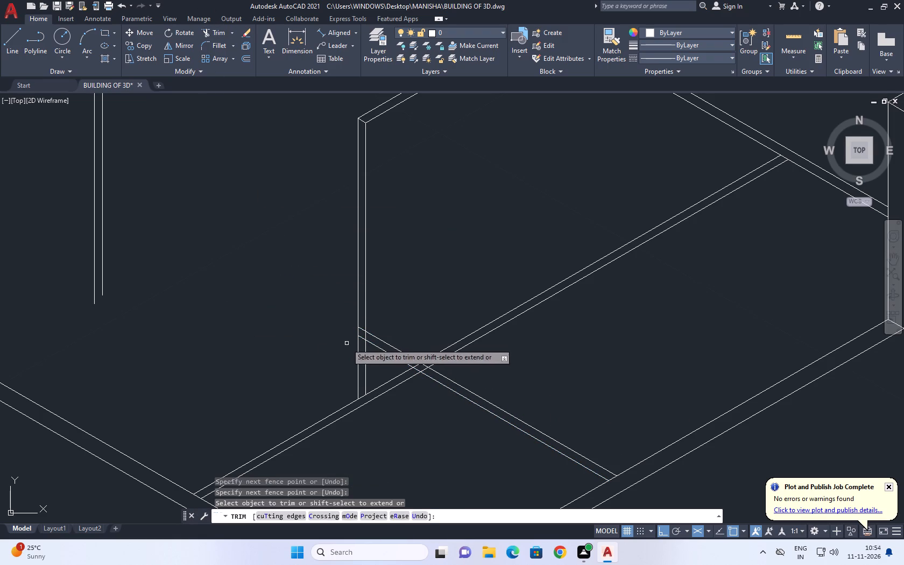
{"action": "scroll", "coordinate": [392, 352], "scroll_direction": "up", "scroll_amount": 1}
{"action": "left_click", "coordinate": [389, 363]}
{"action": "left_click", "coordinate": [461, 334]}
{"action": "scroll", "coordinate": [335, 340], "scroll_direction": "up", "scroll_amount": 1}
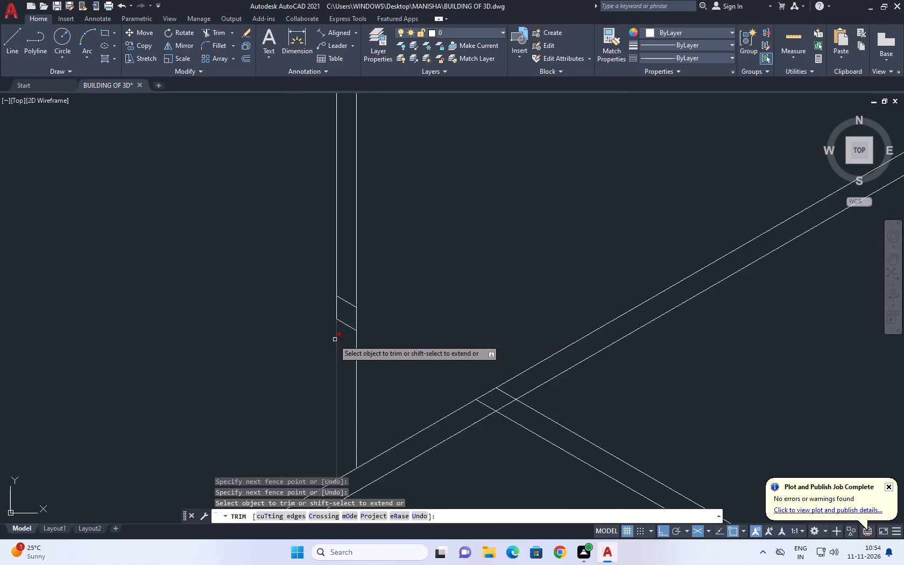
{"action": "scroll", "coordinate": [334, 340], "scroll_direction": "up", "scroll_amount": 1}
{"action": "left_click", "coordinate": [357, 260]}
{"action": "left_click_drag", "start_coordinate": [352, 360], "coordinate": [351, 369]}
{"action": "right_click", "coordinate": [423, 281]}
{"action": "left_click", "coordinate": [447, 292]}
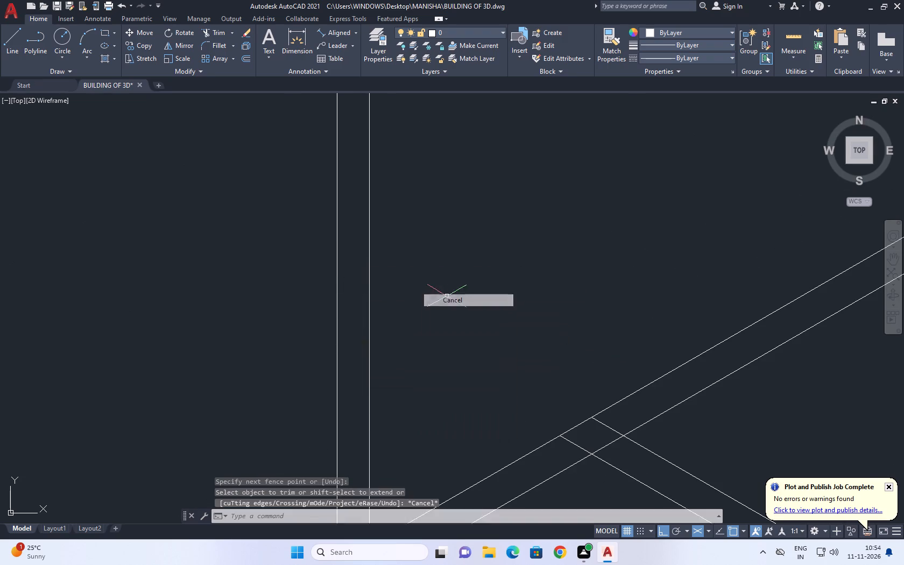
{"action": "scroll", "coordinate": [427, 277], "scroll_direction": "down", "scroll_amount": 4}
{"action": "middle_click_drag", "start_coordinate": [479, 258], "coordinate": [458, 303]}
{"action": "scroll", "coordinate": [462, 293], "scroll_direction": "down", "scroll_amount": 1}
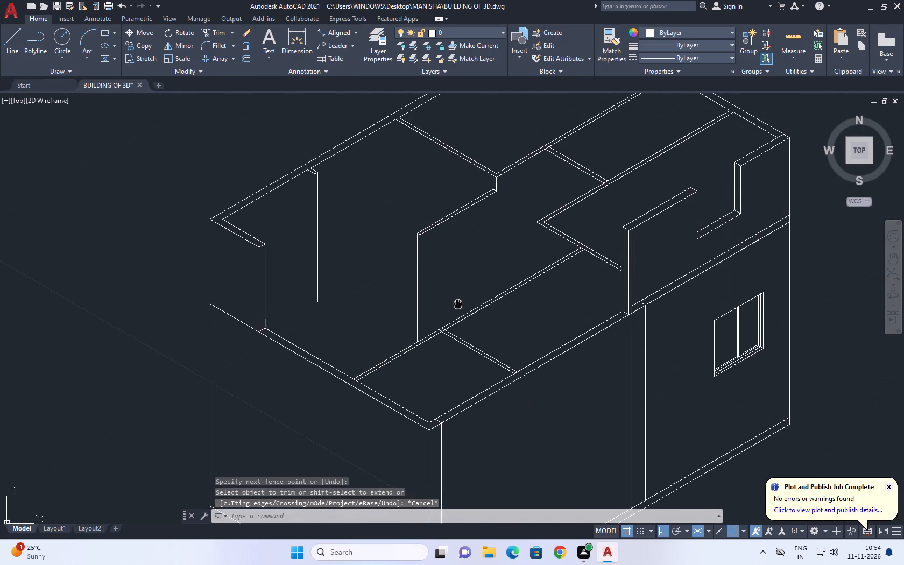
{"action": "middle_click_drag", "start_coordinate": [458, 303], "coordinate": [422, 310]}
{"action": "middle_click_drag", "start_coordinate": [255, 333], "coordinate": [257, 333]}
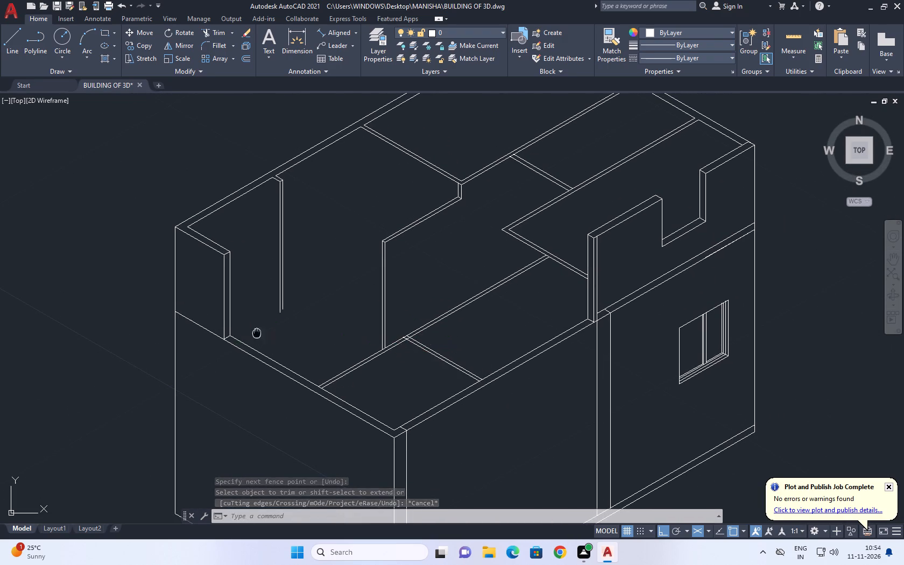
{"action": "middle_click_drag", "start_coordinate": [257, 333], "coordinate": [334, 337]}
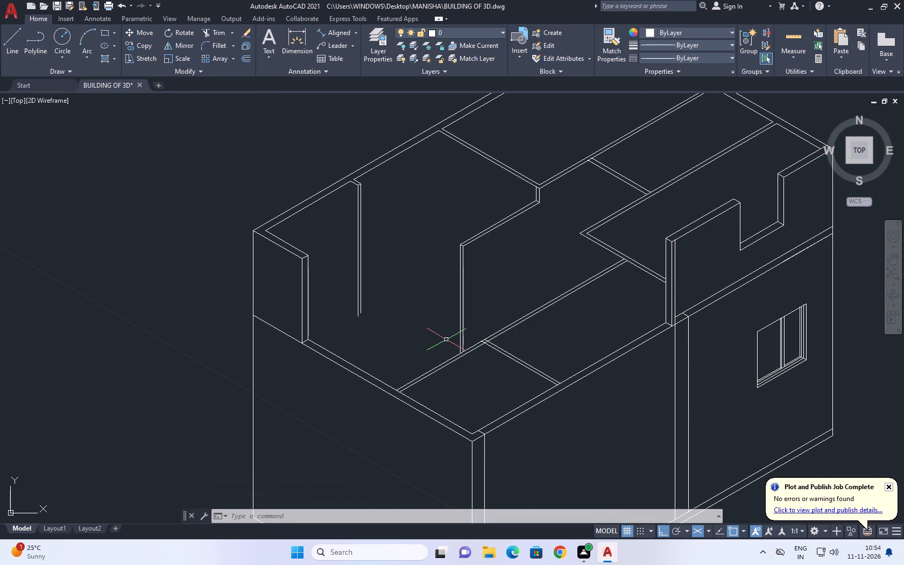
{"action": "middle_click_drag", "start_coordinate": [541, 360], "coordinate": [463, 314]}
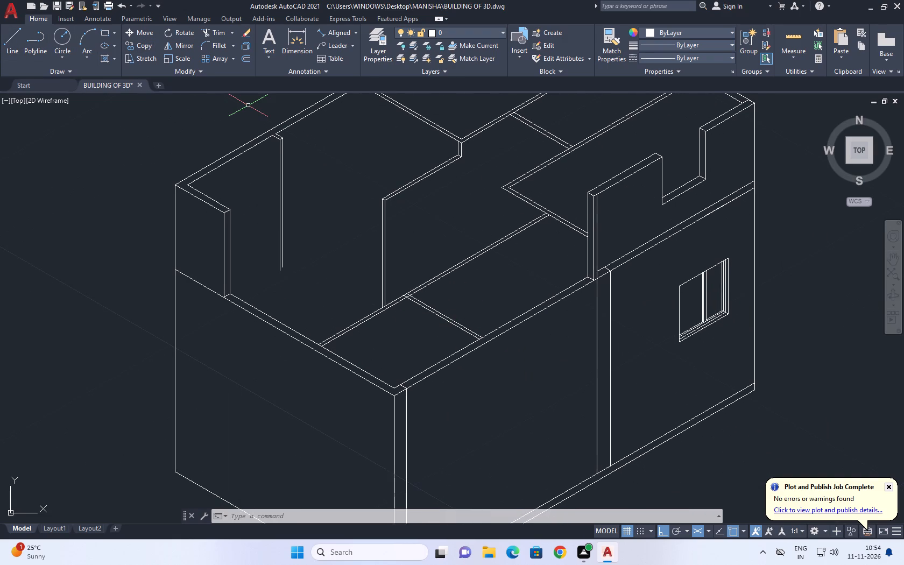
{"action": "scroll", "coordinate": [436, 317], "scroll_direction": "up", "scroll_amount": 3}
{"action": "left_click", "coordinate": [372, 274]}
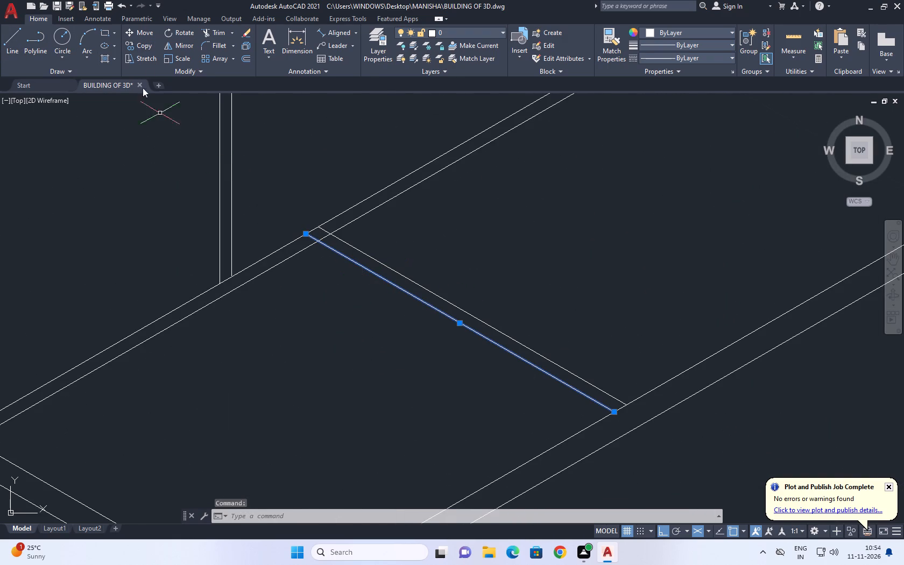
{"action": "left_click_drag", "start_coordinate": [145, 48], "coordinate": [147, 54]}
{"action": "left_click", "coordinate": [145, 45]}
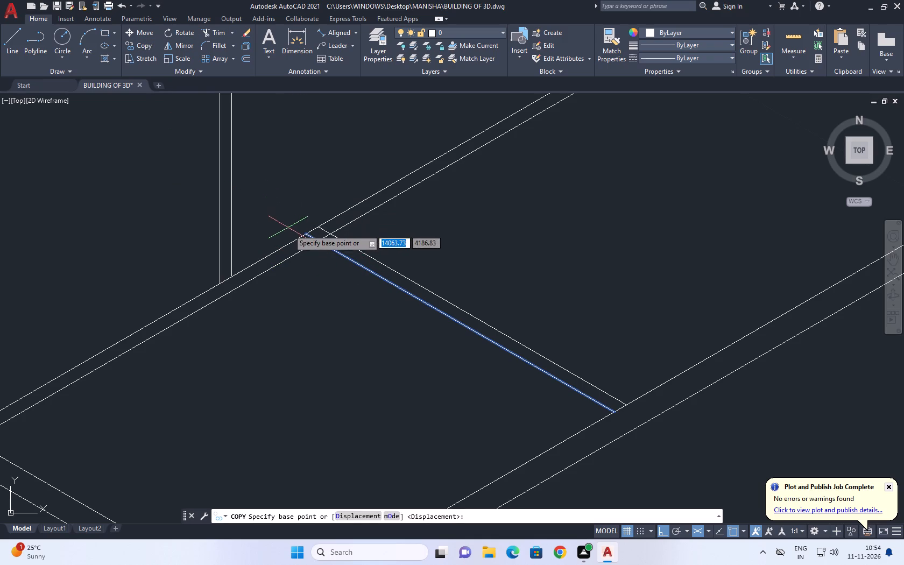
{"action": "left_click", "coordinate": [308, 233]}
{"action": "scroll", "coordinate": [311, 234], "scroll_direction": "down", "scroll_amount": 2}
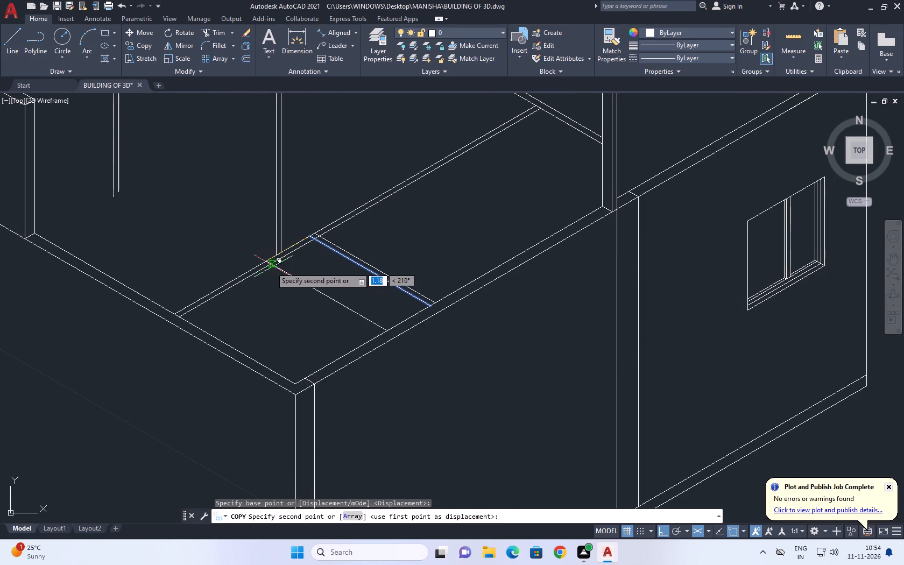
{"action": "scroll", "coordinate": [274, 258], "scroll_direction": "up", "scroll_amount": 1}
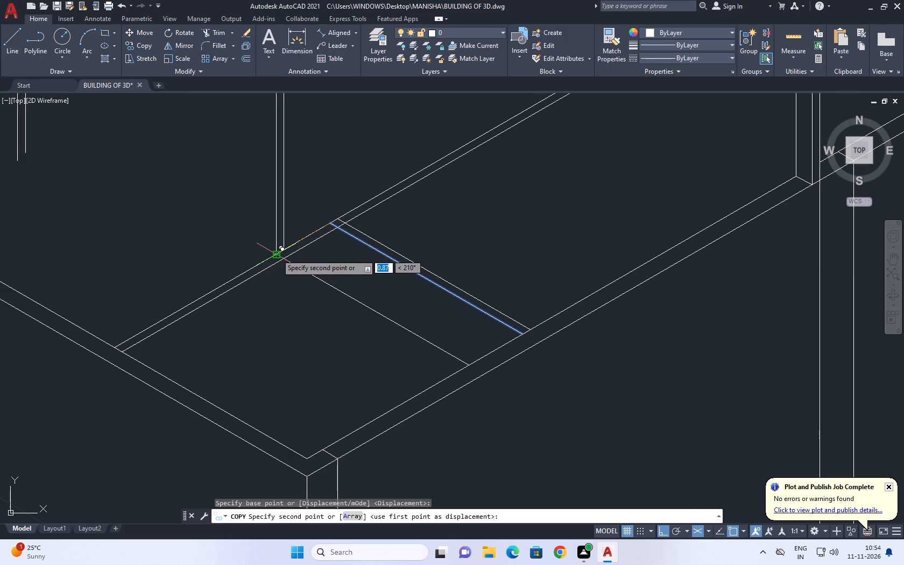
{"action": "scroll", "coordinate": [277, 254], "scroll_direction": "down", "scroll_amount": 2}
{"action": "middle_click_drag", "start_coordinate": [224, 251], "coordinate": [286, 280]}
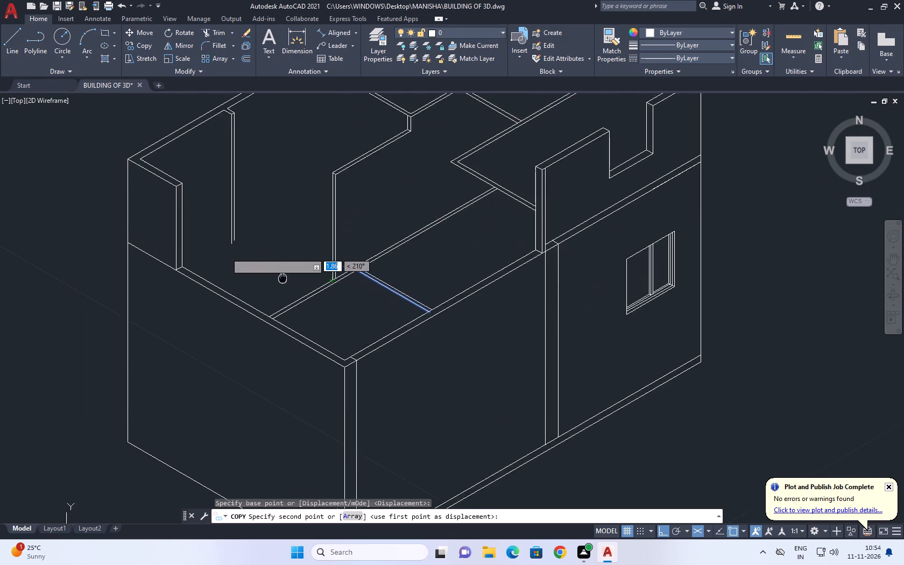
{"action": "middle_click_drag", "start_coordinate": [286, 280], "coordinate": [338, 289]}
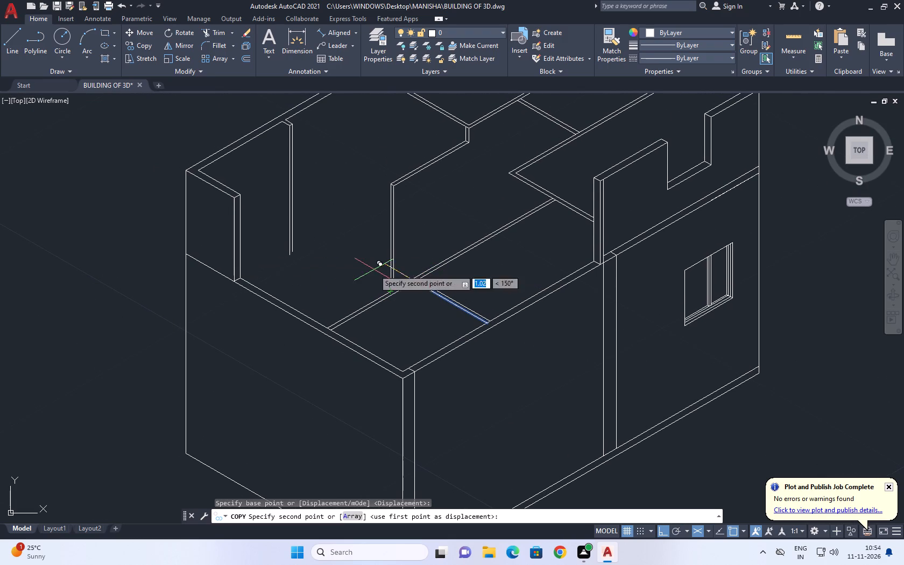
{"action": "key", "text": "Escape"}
Draw a vertical line down from the outer corner of the L-shaped partition past the long partition, switching the isoplane to Right.
{"action": "middle_click_drag", "start_coordinate": [396, 281], "coordinate": [398, 288]}
{"action": "type", "text": "L"}
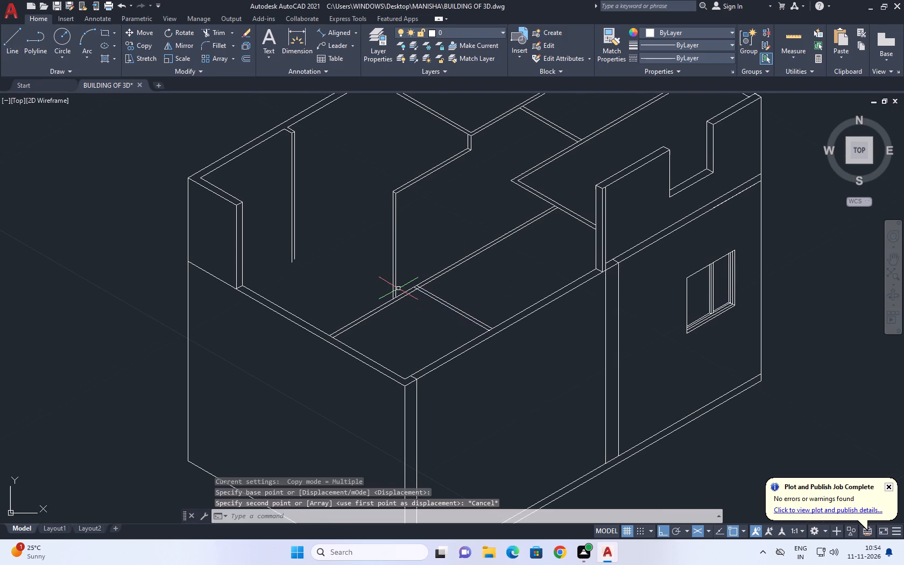
{"action": "key", "text": "space"}
{"action": "middle_click_drag", "start_coordinate": [426, 267], "coordinate": [408, 267]}
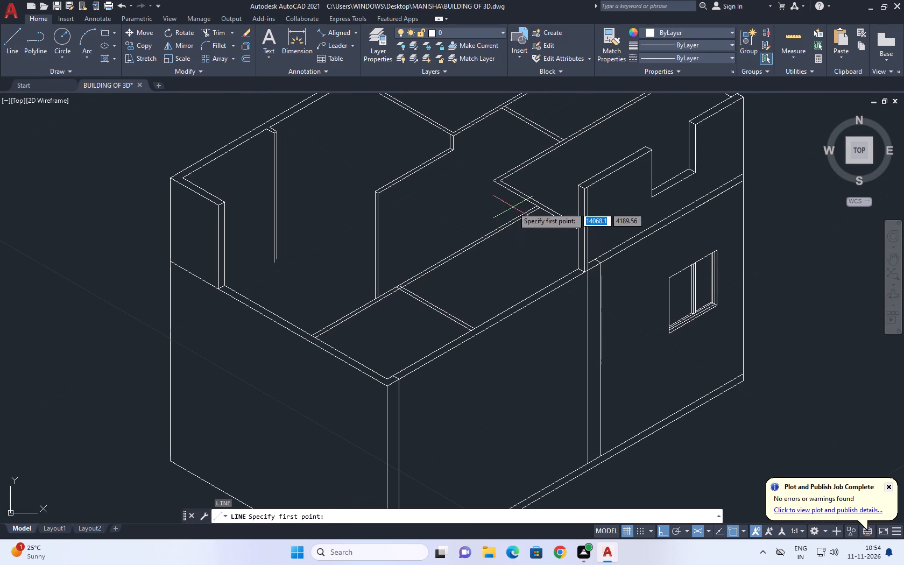
{"action": "middle_click_drag", "start_coordinate": [490, 167], "coordinate": [490, 202]}
{"action": "scroll", "coordinate": [487, 196], "scroll_direction": "up", "scroll_amount": 1}
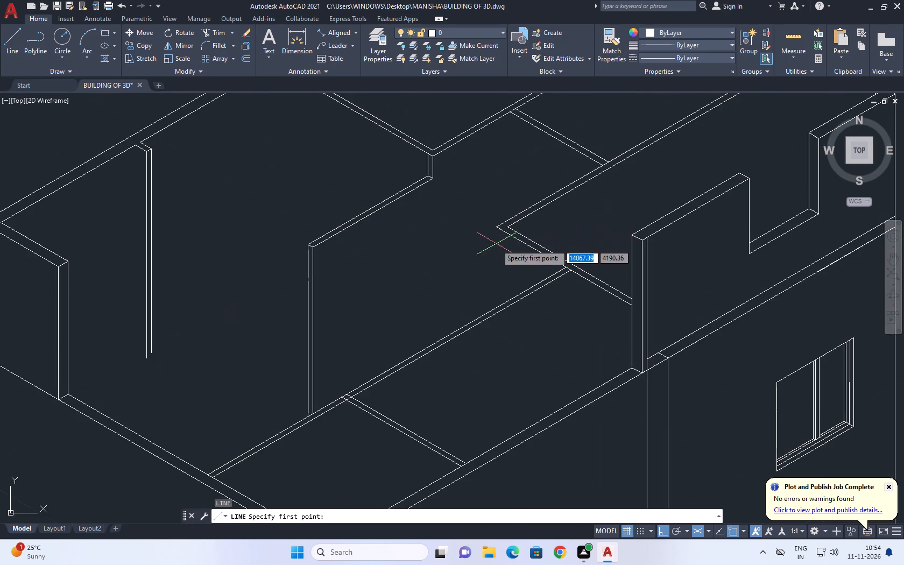
{"action": "scroll", "coordinate": [496, 245], "scroll_direction": "up", "scroll_amount": 1}
{"action": "left_click", "coordinate": [499, 217]}
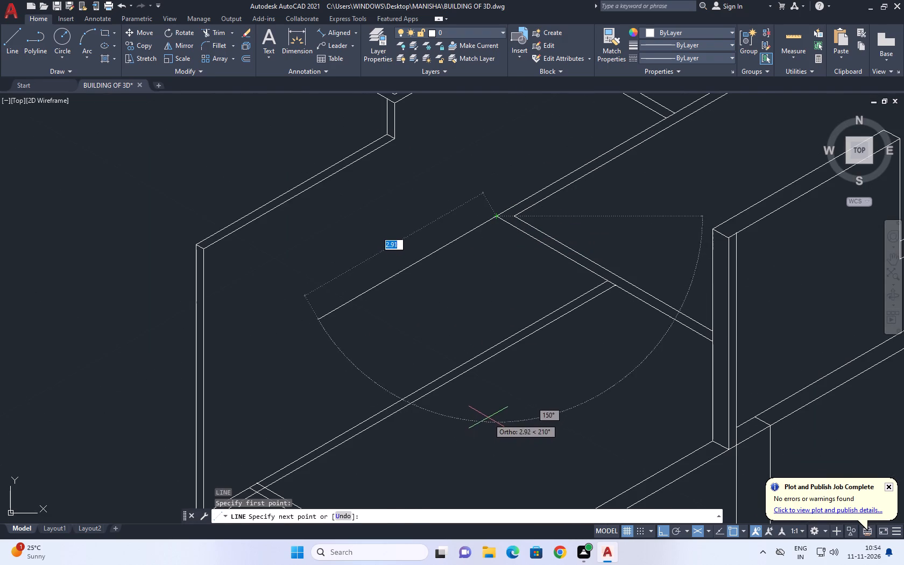
{"action": "key", "text": "F5"}
{"action": "left_click", "coordinate": [503, 400]}
{"action": "key", "text": "space"}
Trim the new vertical corner line at the long partition's upper line and erase its leftover piece below the partition.
{"action": "type", "text": "TR"}
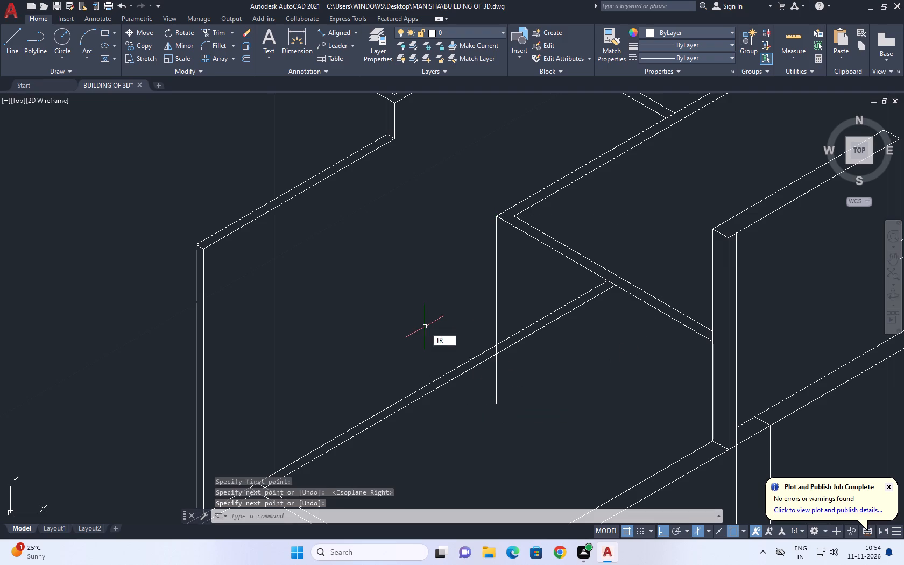
{"action": "key", "text": "space"}
{"action": "scroll", "coordinate": [497, 364], "scroll_direction": "up", "scroll_amount": 2}
{"action": "left_click", "coordinate": [493, 326]}
{"action": "key", "text": "space"}
{"action": "left_click", "coordinate": [505, 362]}
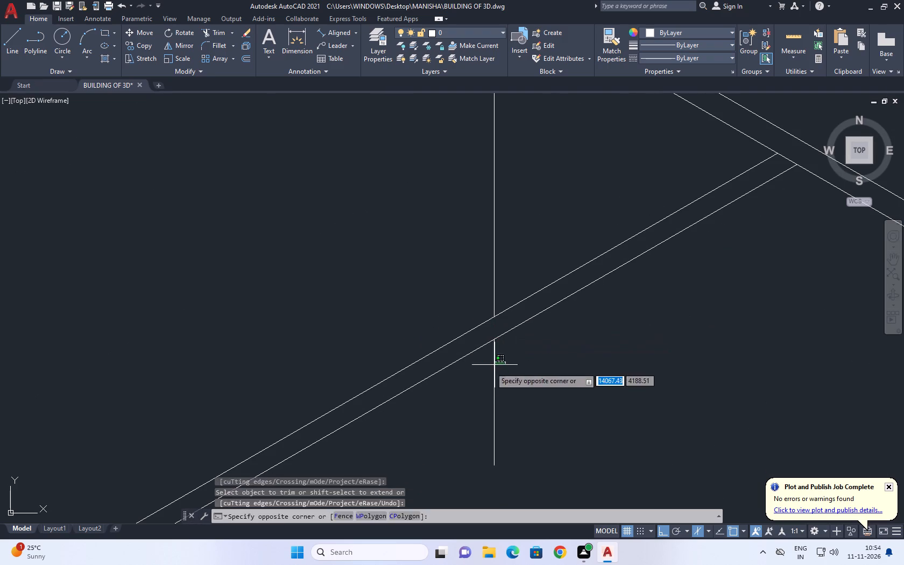
{"action": "left_click", "coordinate": [473, 379]}
{"action": "key", "text": "Delete"}
Extend the two vertical edge lines of the stepped partition's end down to the long partition's lower line.
{"action": "scroll", "coordinate": [484, 335], "scroll_direction": "down", "scroll_amount": 2}
{"action": "middle_click_drag", "start_coordinate": [458, 267], "coordinate": [491, 278]}
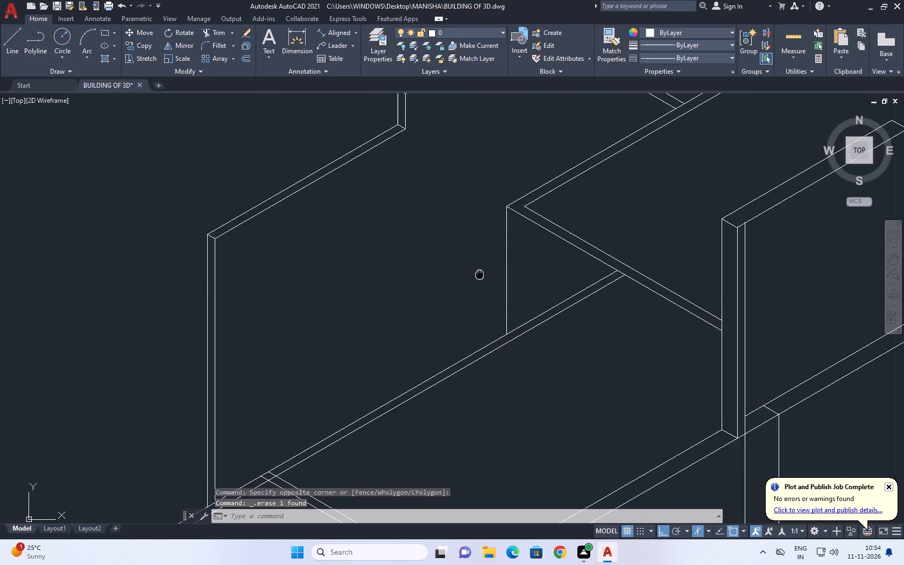
{"action": "middle_click_drag", "start_coordinate": [491, 278], "coordinate": [520, 288]}
{"action": "middle_click_drag", "start_coordinate": [313, 316], "coordinate": [360, 302]}
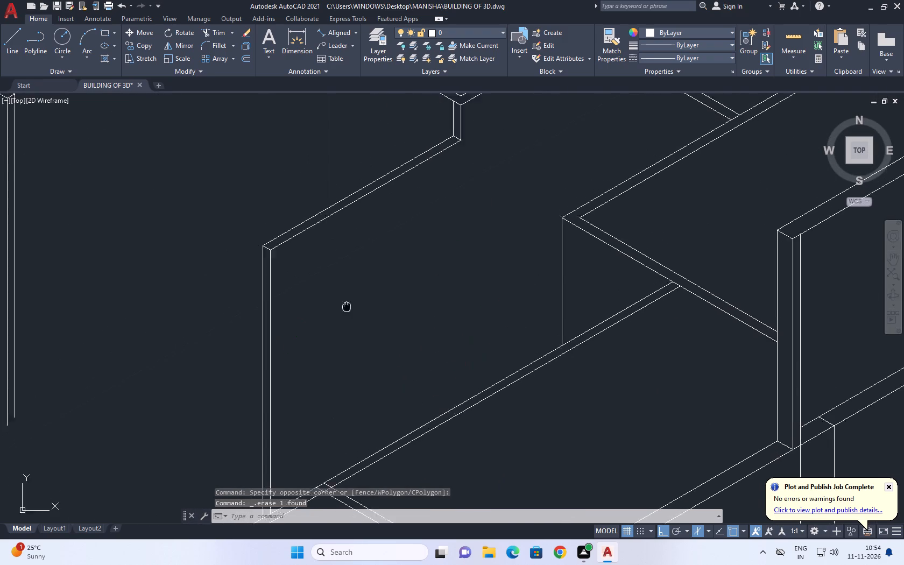
{"action": "middle_click_drag", "start_coordinate": [360, 302], "coordinate": [413, 288]}
{"action": "middle_click_drag", "start_coordinate": [402, 361], "coordinate": [401, 346]}
{"action": "scroll", "coordinate": [405, 383], "scroll_direction": "down", "scroll_amount": 1}
{"action": "middle_click_drag", "start_coordinate": [301, 391], "coordinate": [317, 391]}
{"action": "scroll", "coordinate": [318, 391], "scroll_direction": "down", "scroll_amount": 1}
{"action": "middle_click_drag", "start_coordinate": [317, 391], "coordinate": [321, 388]}
{"action": "key", "text": "e"}
{"action": "key", "text": "x"}
{"action": "key", "text": "space"}
{"action": "left_click", "coordinate": [375, 370]}
{"action": "left_click", "coordinate": [350, 378]}
{"action": "key", "text": "space"}
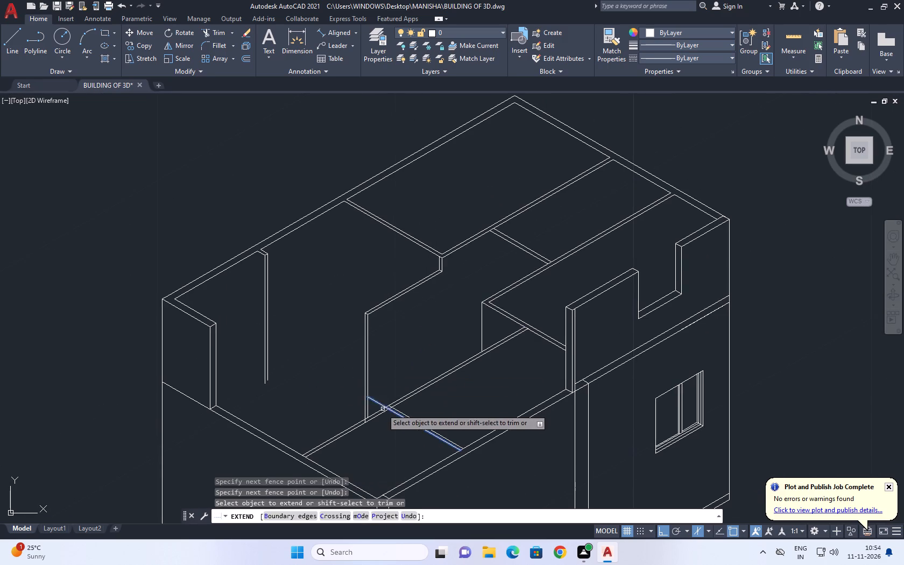
{"action": "scroll", "coordinate": [357, 373], "scroll_direction": "up", "scroll_amount": 2}
{"action": "key", "text": "space"}
{"action": "scroll", "coordinate": [383, 372], "scroll_direction": "down", "scroll_amount": 1}
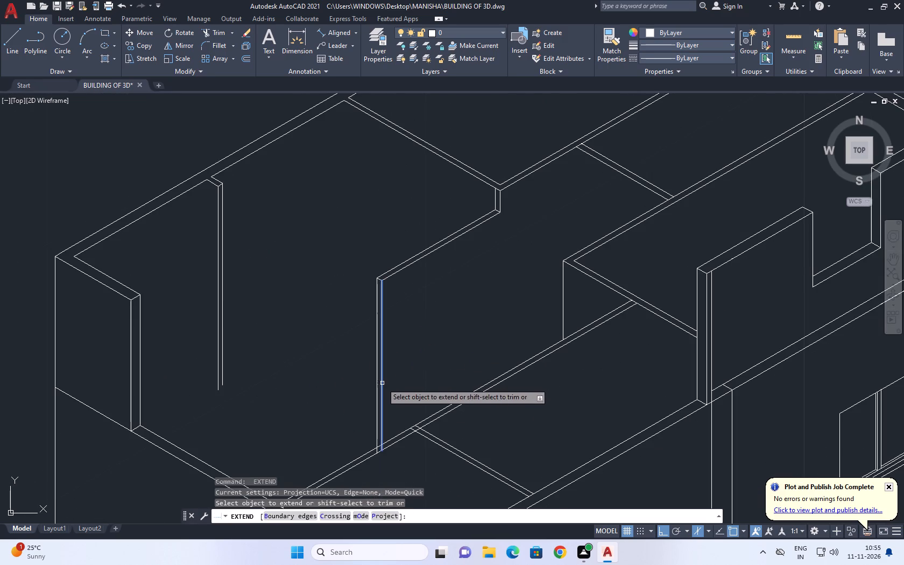
{"action": "left_click", "coordinate": [382, 383]}
{"action": "key", "text": "space"}
Trim both long-partition lines between the vertical partition edges and the cross partition to form an opening.
{"action": "middle_click_drag", "start_coordinate": [401, 351], "coordinate": [403, 321]}
{"action": "type", "text": "TR"}
{"action": "key", "text": "space"}
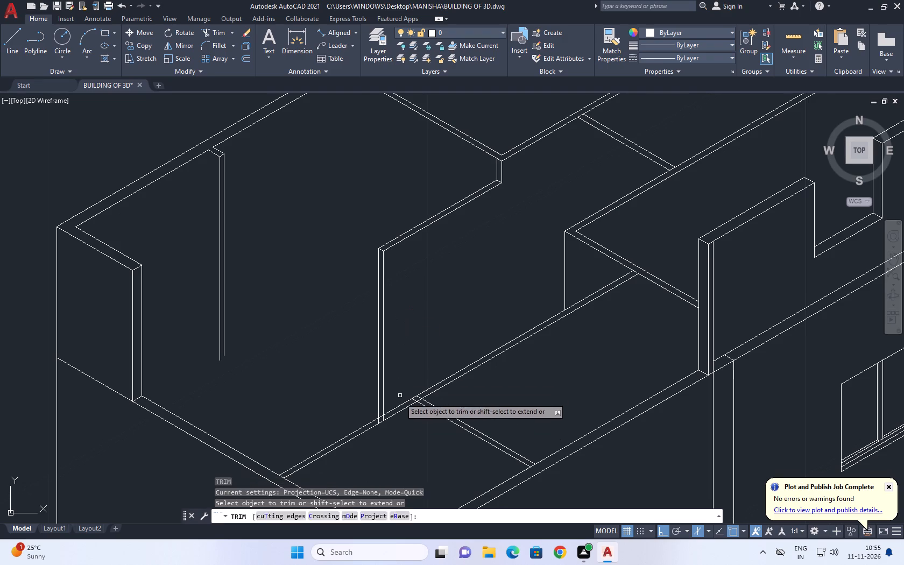
{"action": "left_click", "coordinate": [395, 433]}
{"action": "left_click", "coordinate": [395, 394]}
{"action": "key", "text": "space"}
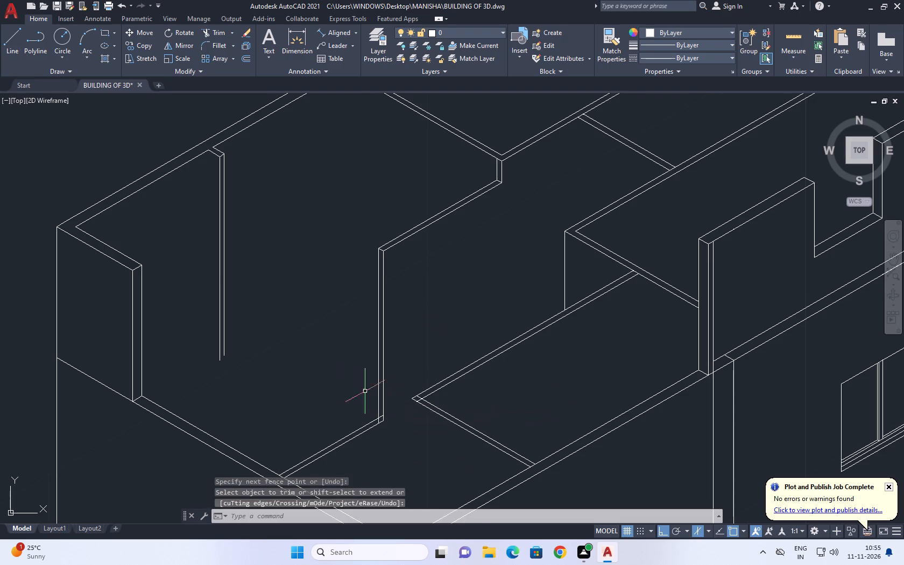
Extend the two cross-partition lines up to the vertical edges of the stepped partition's end and beyond.
{"action": "middle_click_drag", "start_coordinate": [334, 378], "coordinate": [342, 387]}
{"action": "key", "text": "e"}
{"action": "key", "text": "x"}
{"action": "key", "text": "space"}
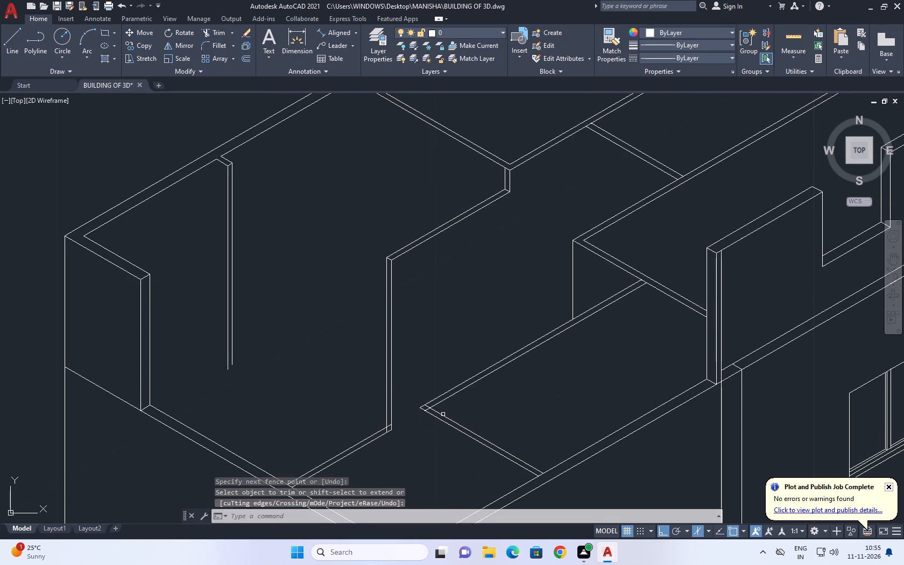
{"action": "left_click", "coordinate": [478, 406]}
{"action": "left_click", "coordinate": [424, 443]}
{"action": "left_click", "coordinate": [498, 426]}
{"action": "left_click", "coordinate": [450, 433]}
{"action": "left_click", "coordinate": [458, 421]}
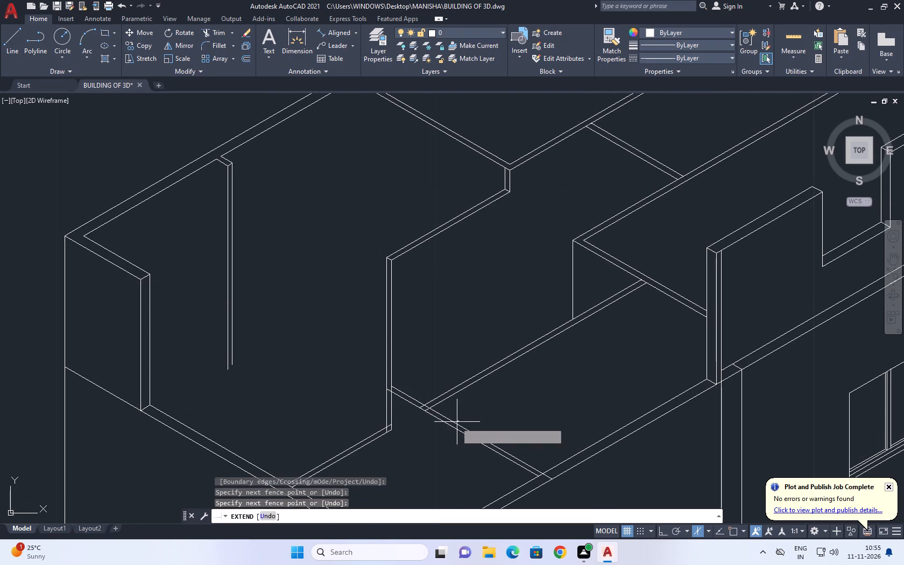
{"action": "left_click", "coordinate": [429, 428]}
{"action": "key", "text": "space"}
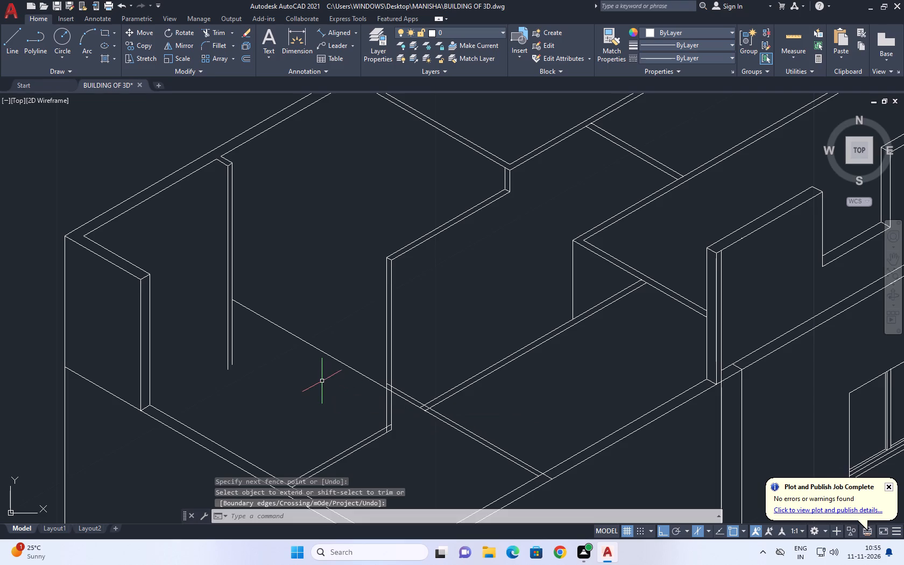
Trim the cross line's excess beyond the vertical partition edges and the parts of those edges below the cross partition.
{"action": "key", "text": "t"}
{"action": "key", "text": "r"}
{"action": "key", "text": "space"}
{"action": "left_click", "coordinate": [345, 364]}
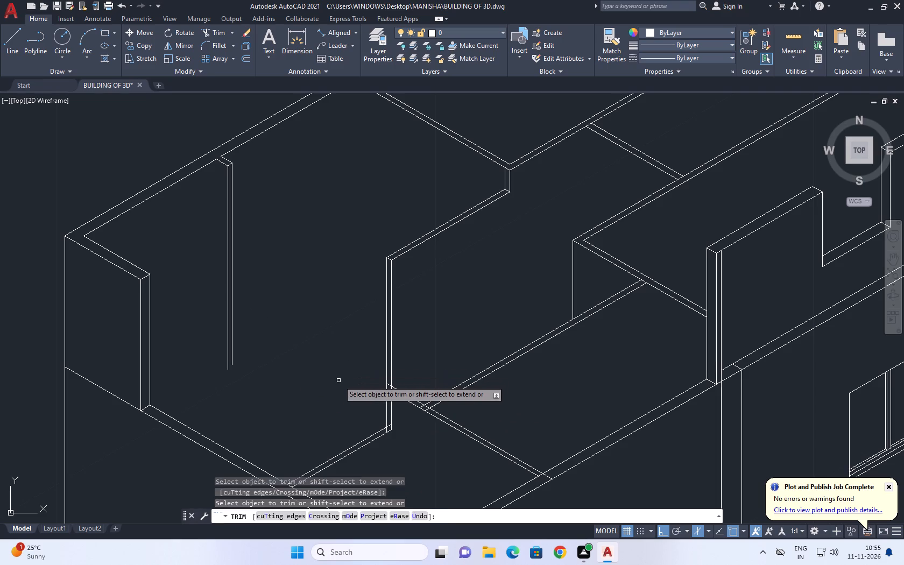
{"action": "left_click", "coordinate": [338, 380]}
{"action": "left_click", "coordinate": [412, 416]}
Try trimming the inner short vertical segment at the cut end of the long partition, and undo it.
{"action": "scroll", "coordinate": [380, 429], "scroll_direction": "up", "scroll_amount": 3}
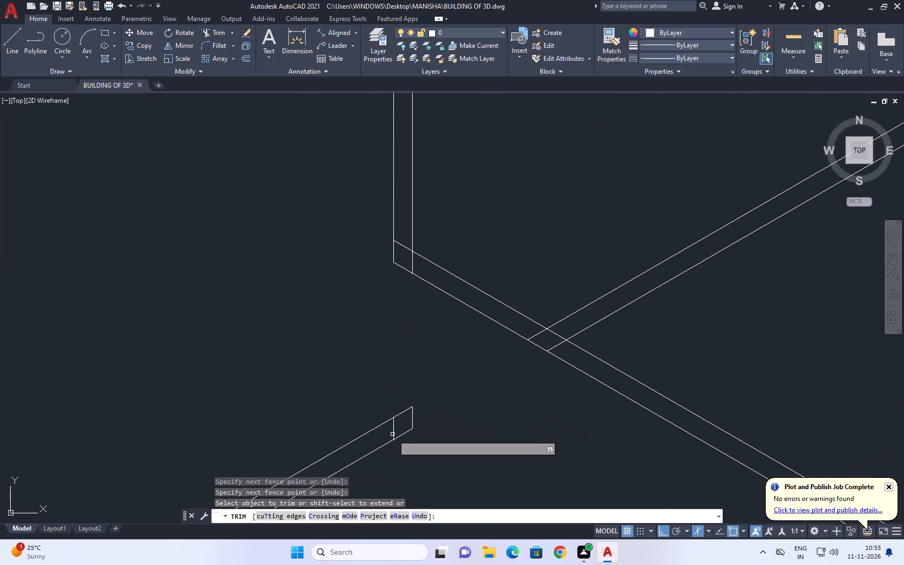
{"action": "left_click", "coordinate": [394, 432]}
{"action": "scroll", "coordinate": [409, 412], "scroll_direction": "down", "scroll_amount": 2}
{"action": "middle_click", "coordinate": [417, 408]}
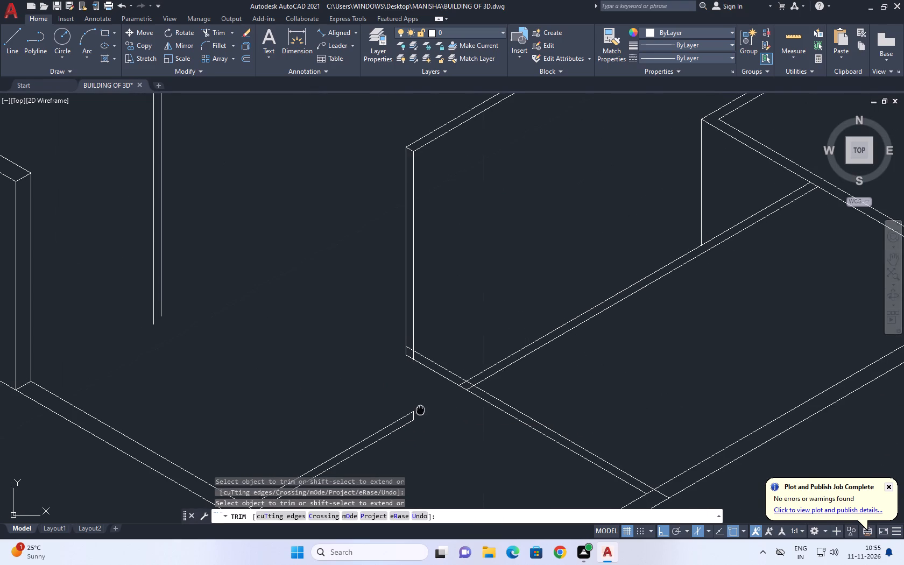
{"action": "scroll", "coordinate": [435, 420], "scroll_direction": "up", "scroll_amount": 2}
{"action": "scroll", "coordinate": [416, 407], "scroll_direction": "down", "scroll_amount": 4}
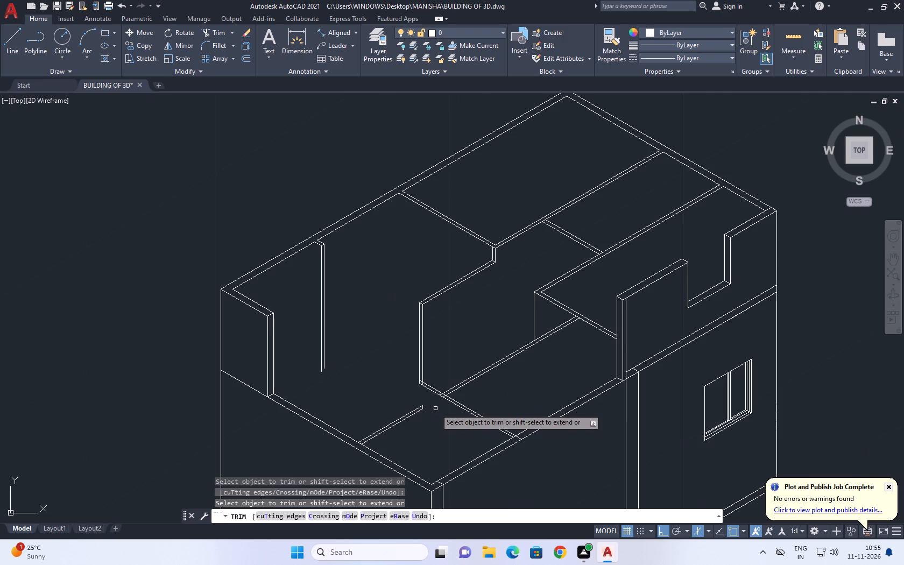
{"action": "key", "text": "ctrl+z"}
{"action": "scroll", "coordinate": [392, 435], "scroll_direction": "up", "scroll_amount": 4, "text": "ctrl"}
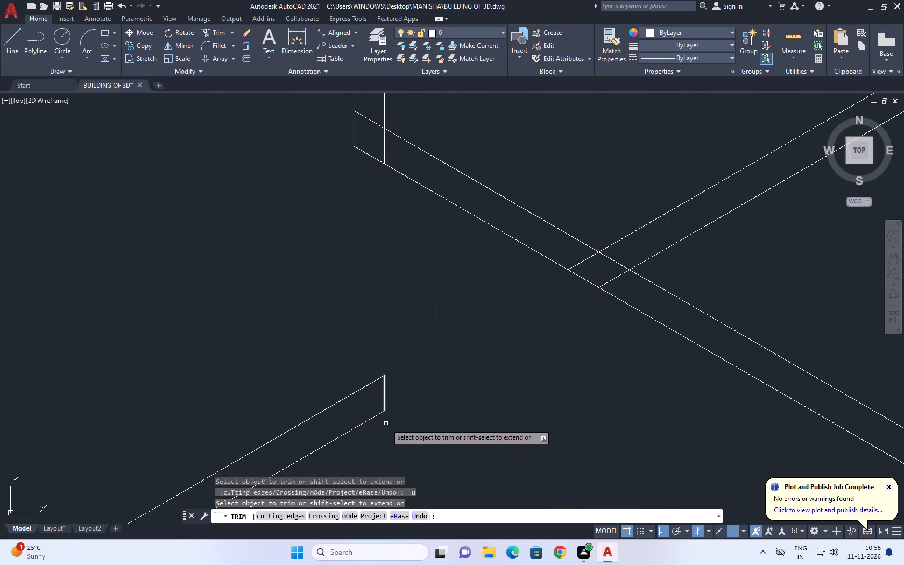
Erase the two short vertical segments at the cut end of the long partition.
{"action": "scroll", "coordinate": [386, 423], "scroll_direction": "up", "scroll_amount": 1}
{"action": "key", "text": "Escape"}
{"action": "left_click", "coordinate": [376, 379]}
{"action": "left_click", "coordinate": [405, 379]}
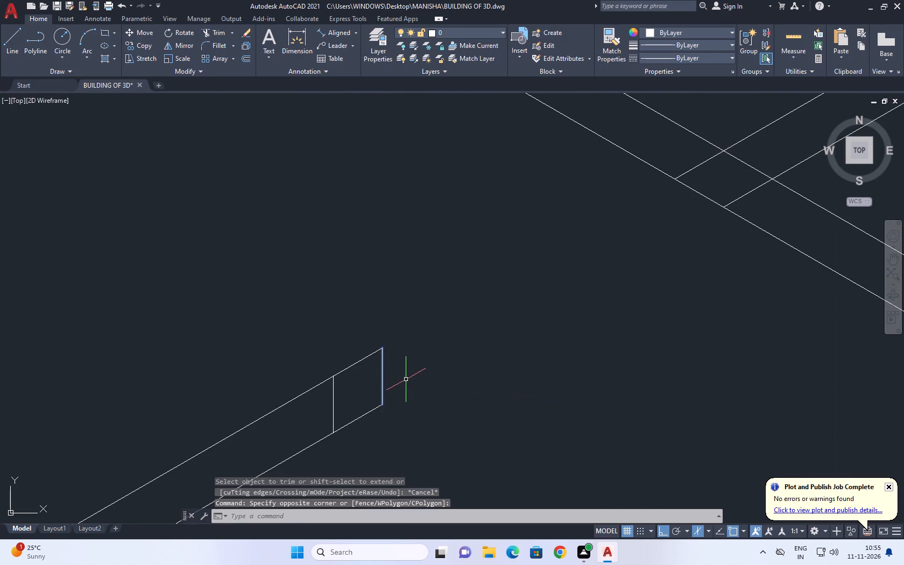
{"action": "key", "text": "Delete"}
{"action": "left_click", "coordinate": [395, 365]}
{"action": "left_click", "coordinate": [375, 374]}
{"action": "key", "text": "Delete"}
{"action": "scroll", "coordinate": [398, 364], "scroll_direction": "down", "scroll_amount": 4}
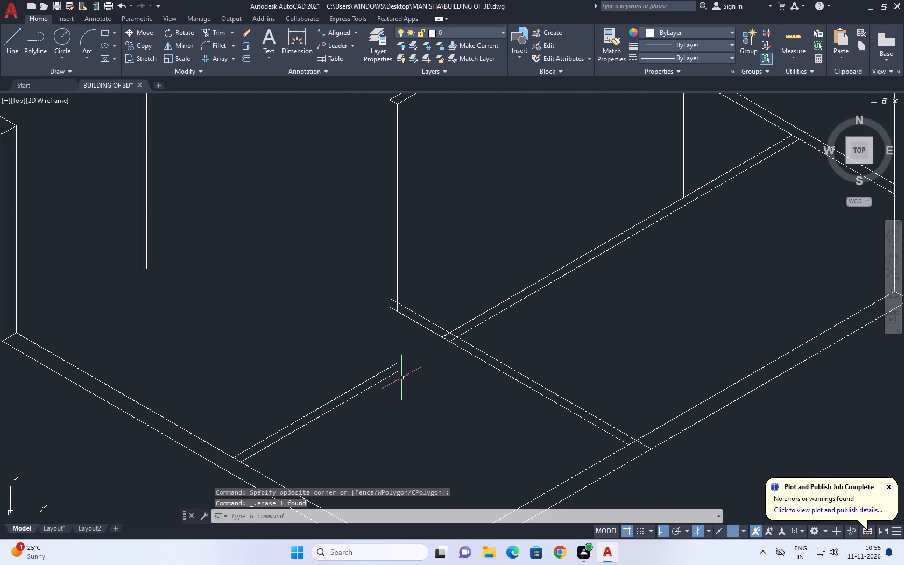
{"action": "scroll", "coordinate": [390, 379], "scroll_direction": "up", "scroll_amount": 4}
{"action": "left_click", "coordinate": [397, 344]}
{"action": "left_click", "coordinate": [372, 343]}
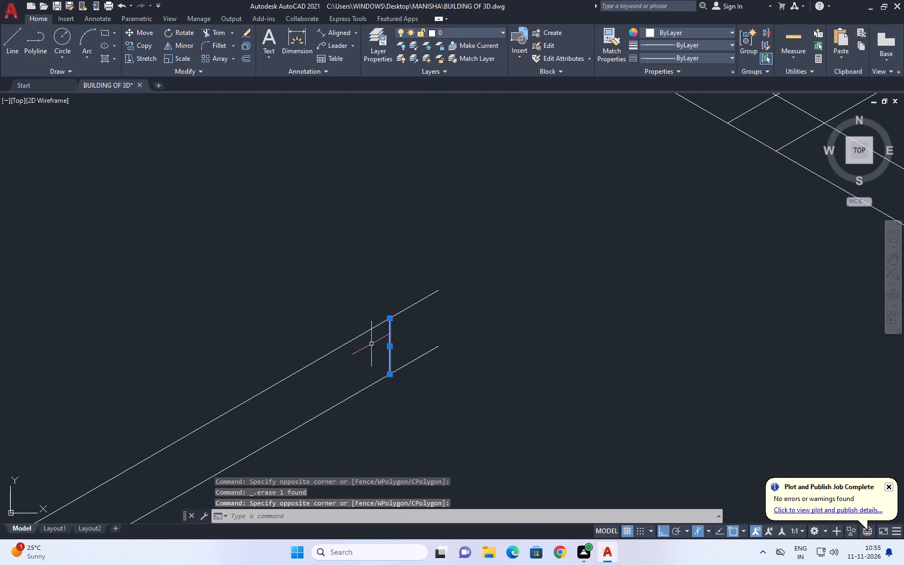
{"action": "key", "text": "Delete"}
Draw an isometric line from the cut end's outer corner across both lines of the long partition, parallel to the cross partition.
{"action": "scroll", "coordinate": [399, 350], "scroll_direction": "down", "scroll_amount": 4}
{"action": "middle_click_drag", "start_coordinate": [417, 349], "coordinate": [427, 372]}
{"action": "type", "text": "L"}
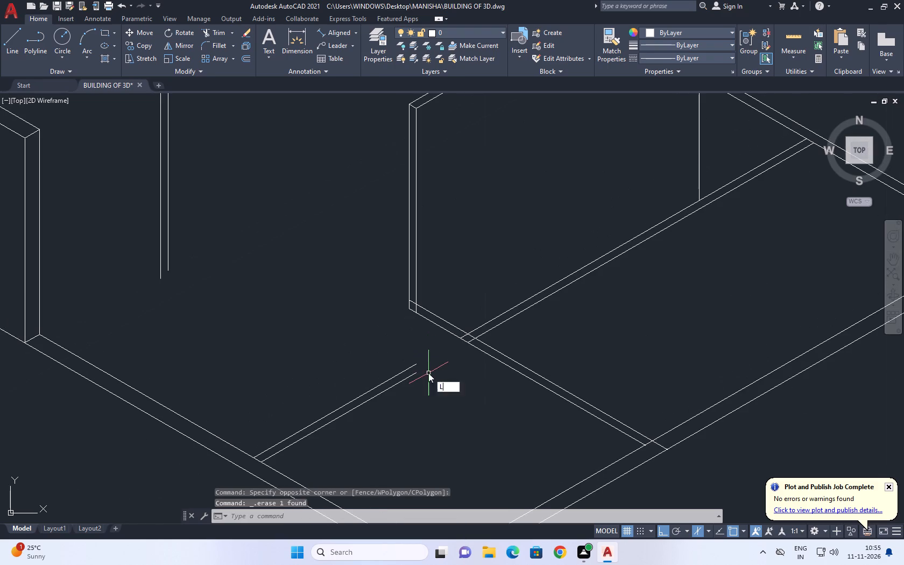
{"action": "key", "text": "space"}
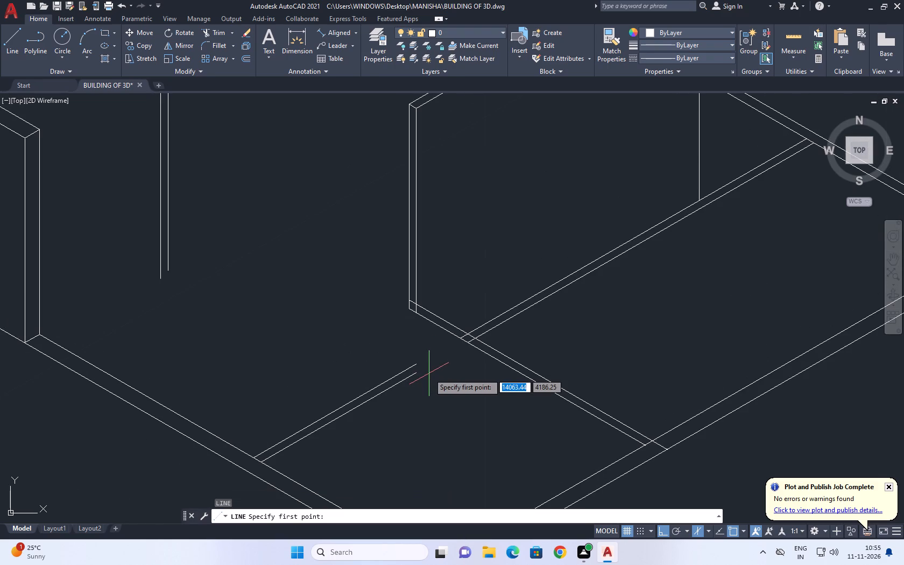
{"action": "scroll", "coordinate": [411, 371], "scroll_direction": "up", "scroll_amount": 3}
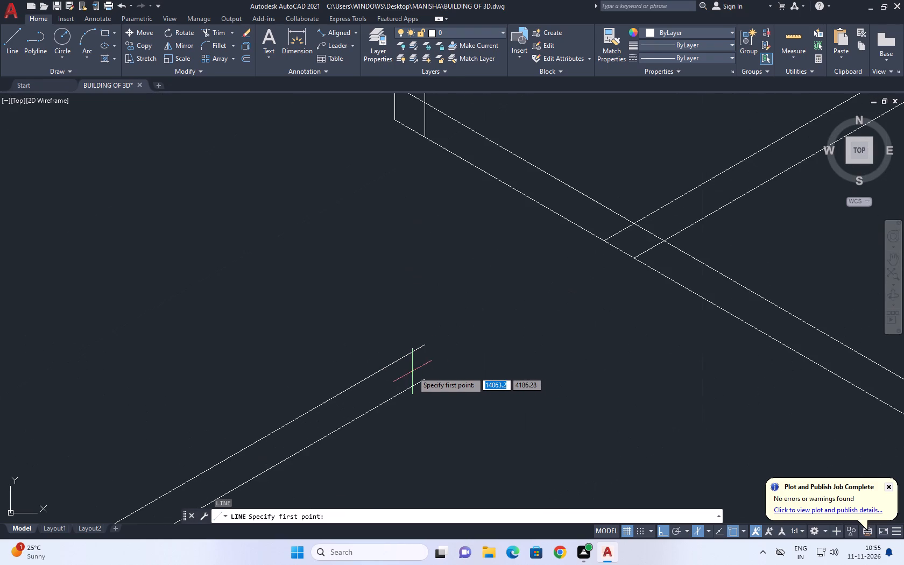
{"action": "left_click", "coordinate": [425, 380]}
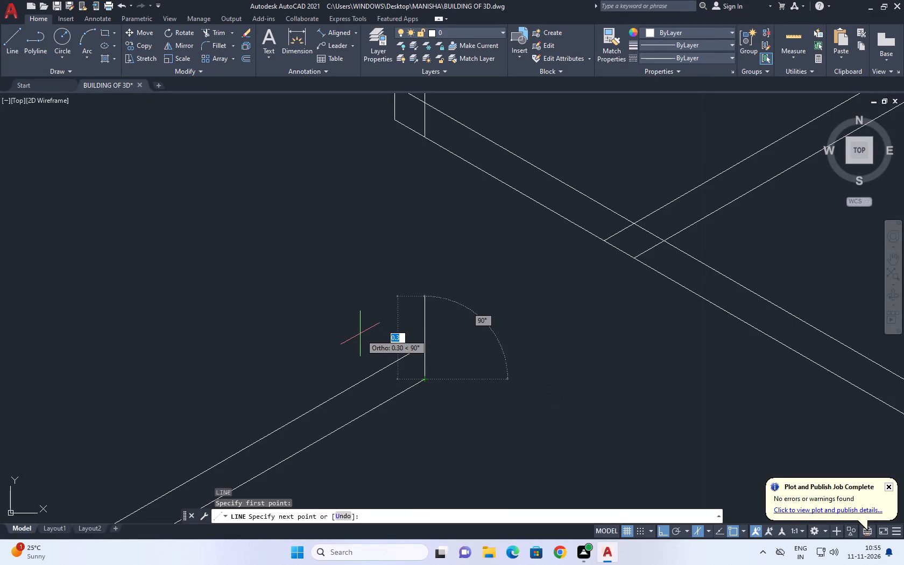
{"action": "key", "text": "F5"}
{"action": "left_click", "coordinate": [341, 333]}
{"action": "key", "text": "space"}
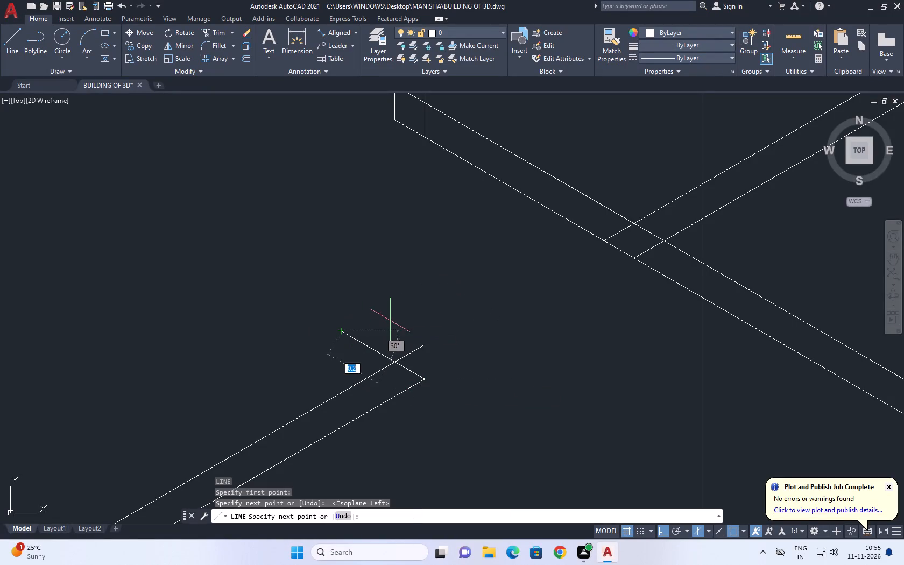
Trim the partition line and the new end line where they overrun each other, leaving a clean capped end.
{"action": "key", "text": "t"}
{"action": "key", "text": "r"}
{"action": "key", "text": "space"}
{"action": "scroll", "coordinate": [465, 351], "scroll_direction": "up", "scroll_amount": 3}
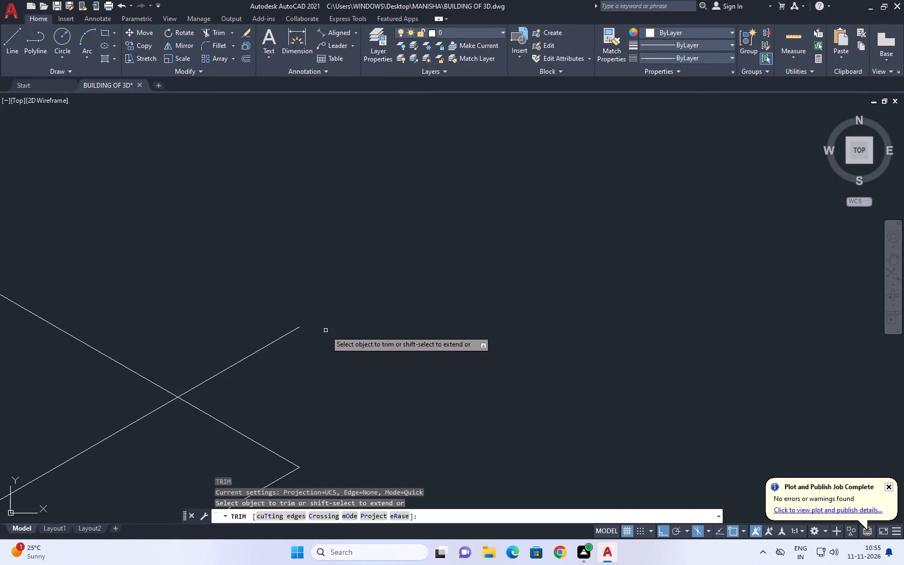
{"action": "left_click_drag", "start_coordinate": [307, 360], "coordinate": [299, 355]}
{"action": "left_click", "coordinate": [86, 382]}
{"action": "key", "text": "space"}
{"action": "scroll", "coordinate": [338, 317], "scroll_direction": "down", "scroll_amount": 3}
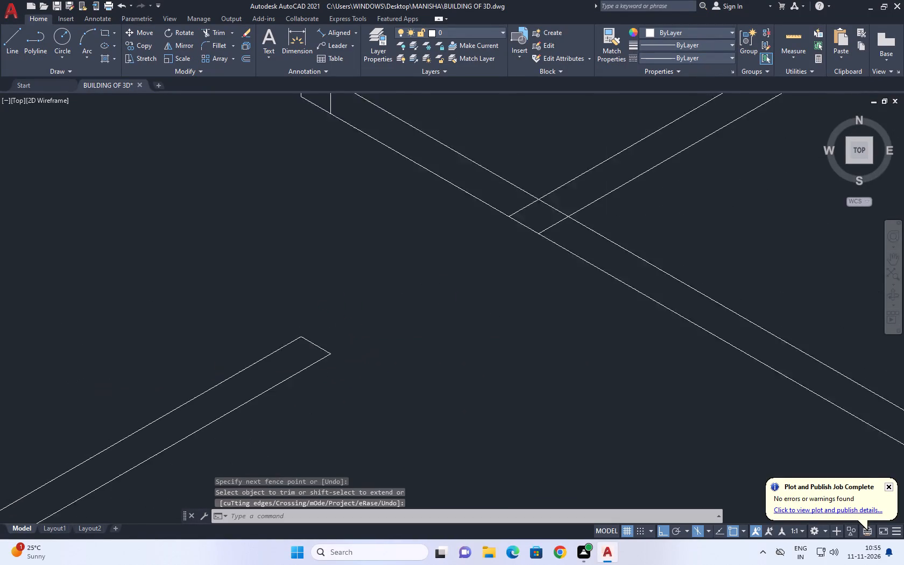
Draw a vertical line down from the outer corner of the capped partition end to below the outer wall.
{"action": "scroll", "coordinate": [342, 317], "scroll_direction": "down", "scroll_amount": 2}
{"action": "scroll", "coordinate": [481, 307], "scroll_direction": "down", "scroll_amount": 1}
{"action": "middle_click_drag", "start_coordinate": [458, 311], "coordinate": [468, 377]}
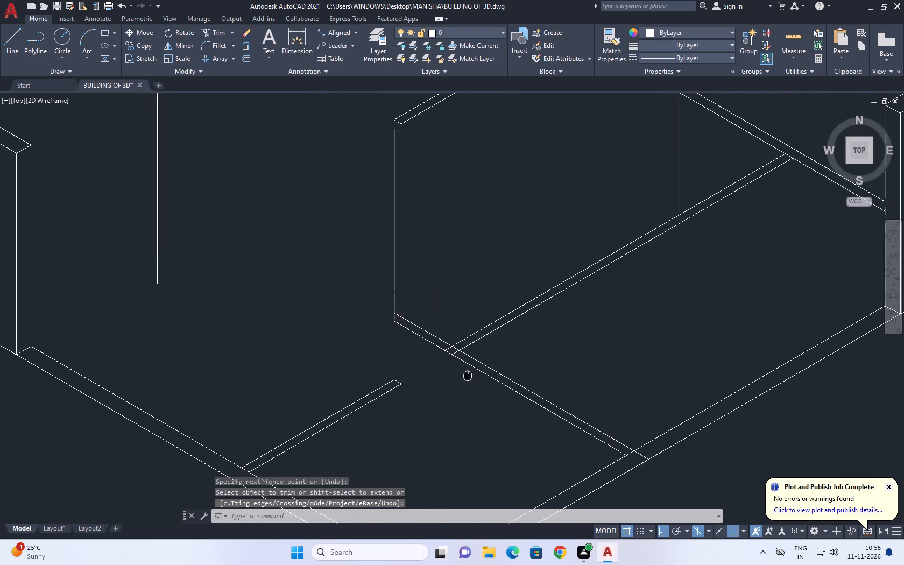
{"action": "middle_click_drag", "start_coordinate": [468, 377], "coordinate": [466, 384]}
{"action": "scroll", "coordinate": [457, 404], "scroll_direction": "down", "scroll_amount": 1}
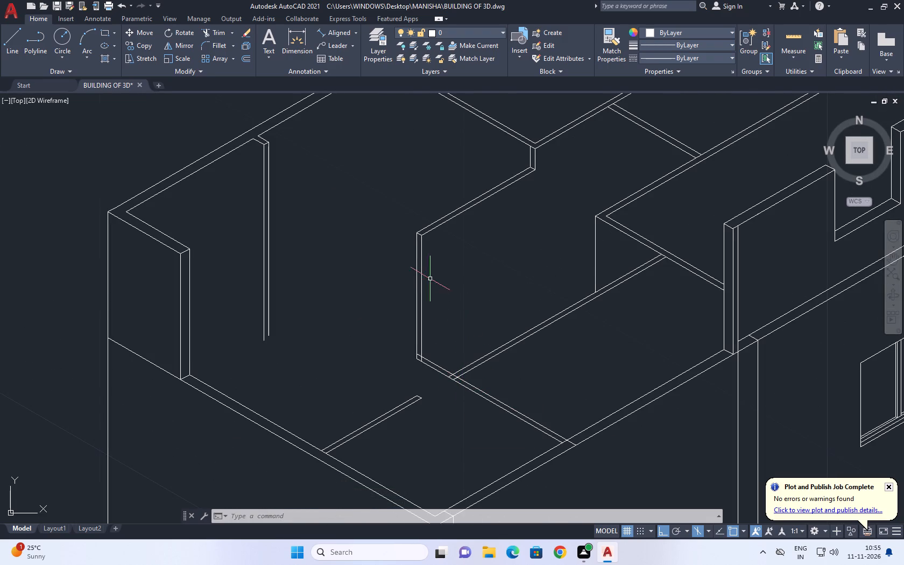
{"action": "middle_click_drag", "start_coordinate": [436, 277], "coordinate": [450, 329]}
{"action": "middle_click_drag", "start_coordinate": [470, 389], "coordinate": [466, 248]}
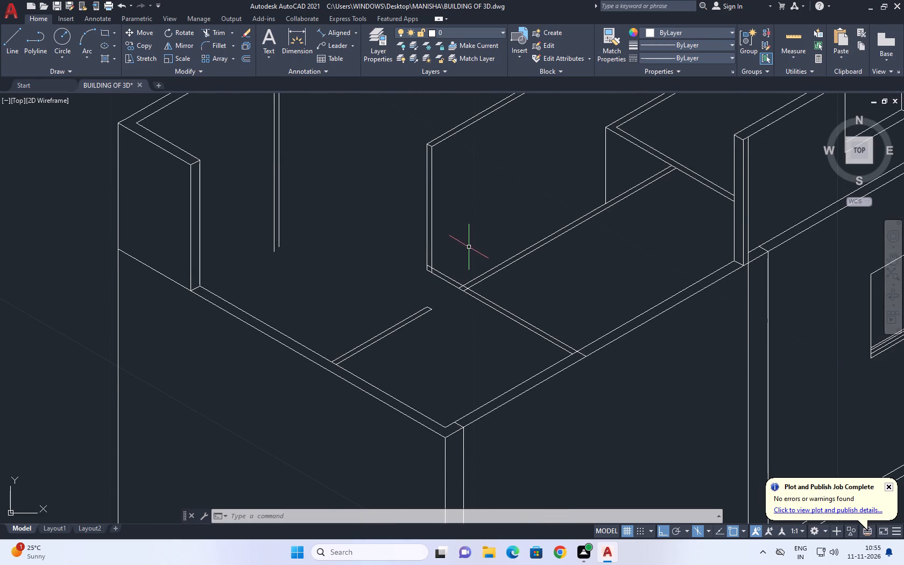
{"action": "left_click", "coordinate": [15, 45]}
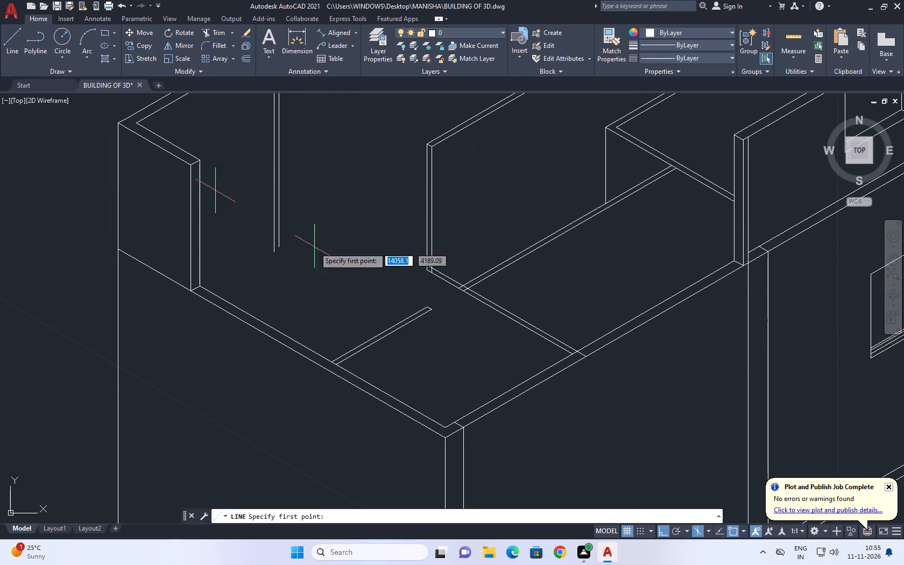
{"action": "scroll", "coordinate": [432, 315], "scroll_direction": "up", "scroll_amount": 1}
{"action": "left_click", "coordinate": [431, 308]}
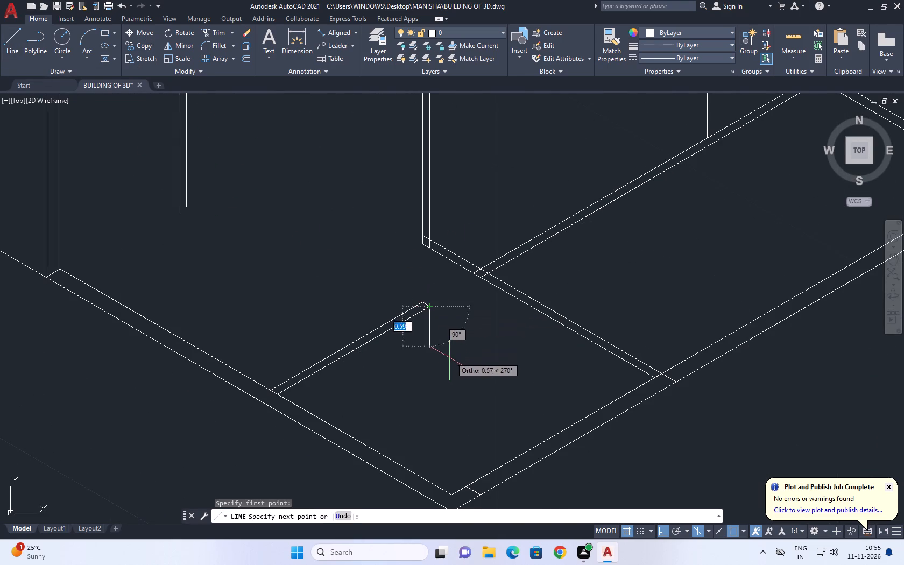
{"action": "scroll", "coordinate": [430, 386], "scroll_direction": "down", "scroll_amount": 1}
{"action": "middle_click_drag", "start_coordinate": [423, 406], "coordinate": [434, 327]}
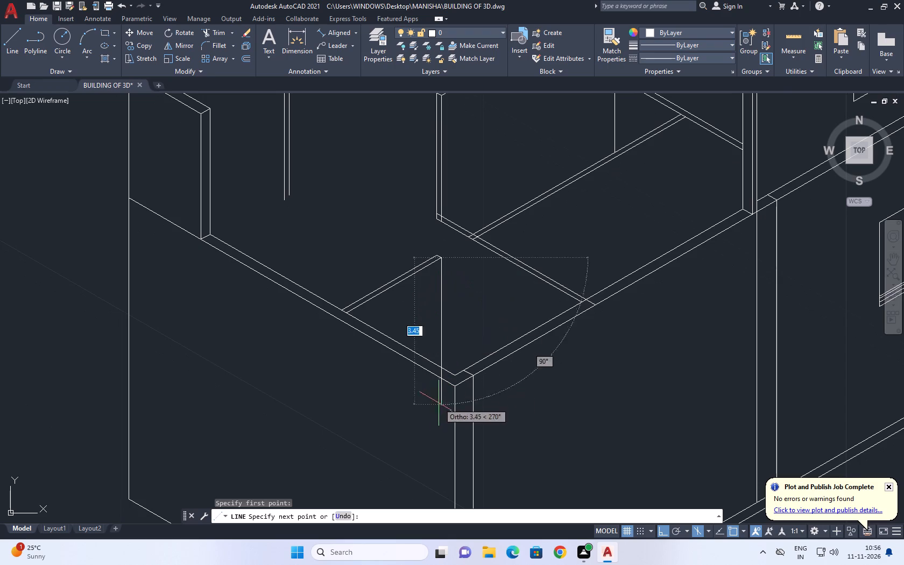
{"action": "left_click", "coordinate": [428, 416]}
{"action": "key", "text": "space"}
{"action": "middle_click_drag", "start_coordinate": [448, 296], "coordinate": [453, 305]}
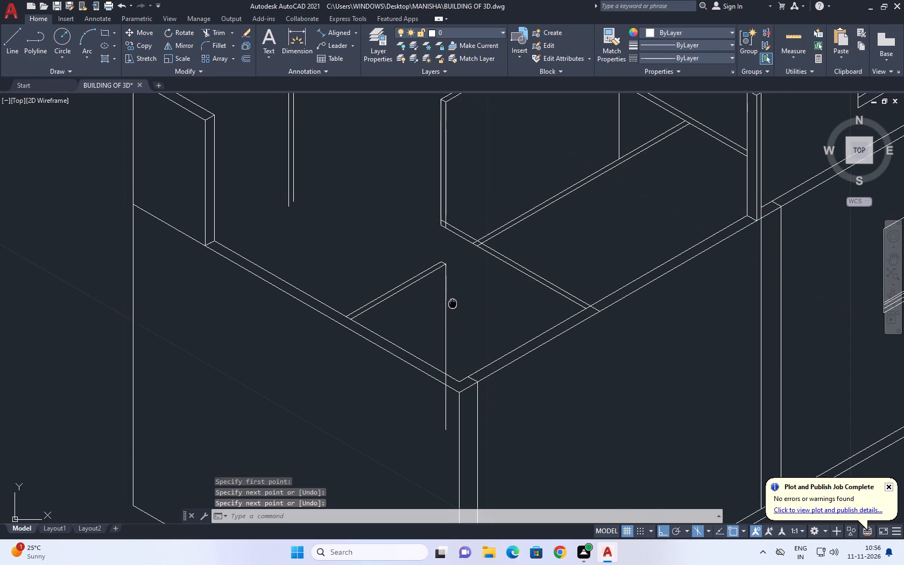
{"action": "middle_click_drag", "start_coordinate": [453, 305], "coordinate": [457, 310]}
Trim the vertical line within the outer wall's thickness and erase its leftover piece below the wall.
{"action": "key", "text": "t"}
{"action": "key", "text": "r"}
{"action": "key", "text": "space"}
{"action": "scroll", "coordinate": [448, 380], "scroll_direction": "up", "scroll_amount": 1}
{"action": "left_click", "coordinate": [451, 391]}
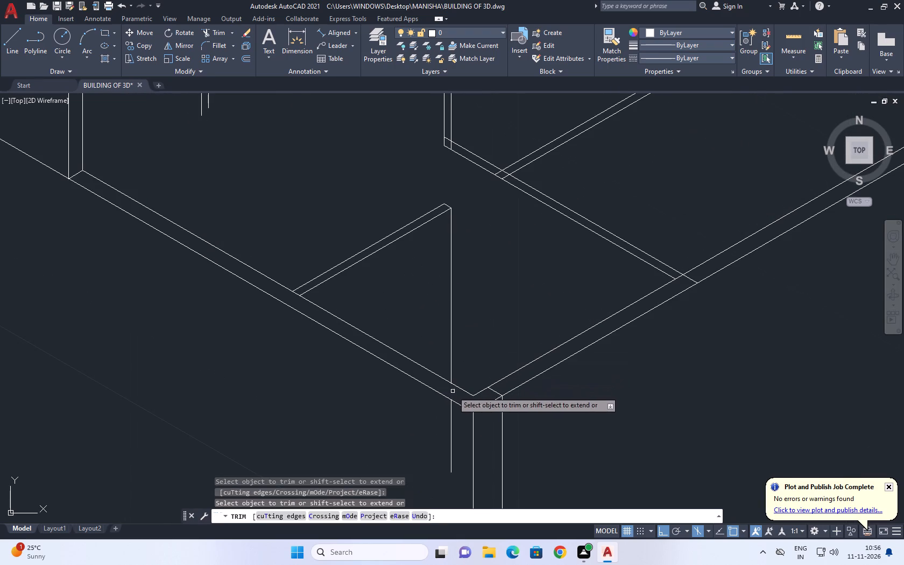
{"action": "key", "text": "space"}
{"action": "left_click", "coordinate": [449, 408]}
{"action": "left_click", "coordinate": [451, 413]}
{"action": "left_click", "coordinate": [451, 414]}
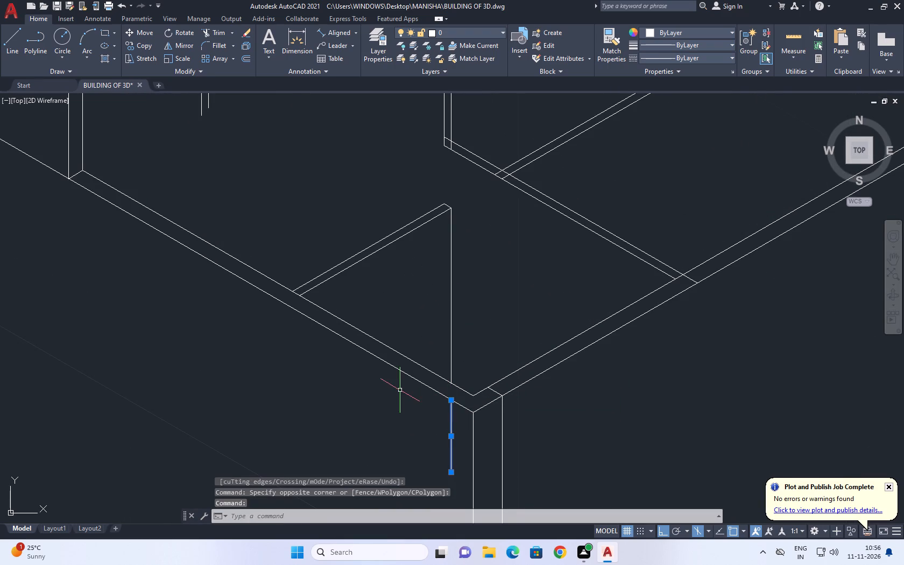
{"action": "key", "text": "Delete"}
Draw a vertical line from the near junction of the cross partition and long partition down past the outer wall's inner edge.
{"action": "scroll", "coordinate": [477, 310], "scroll_direction": "up", "scroll_amount": 1}
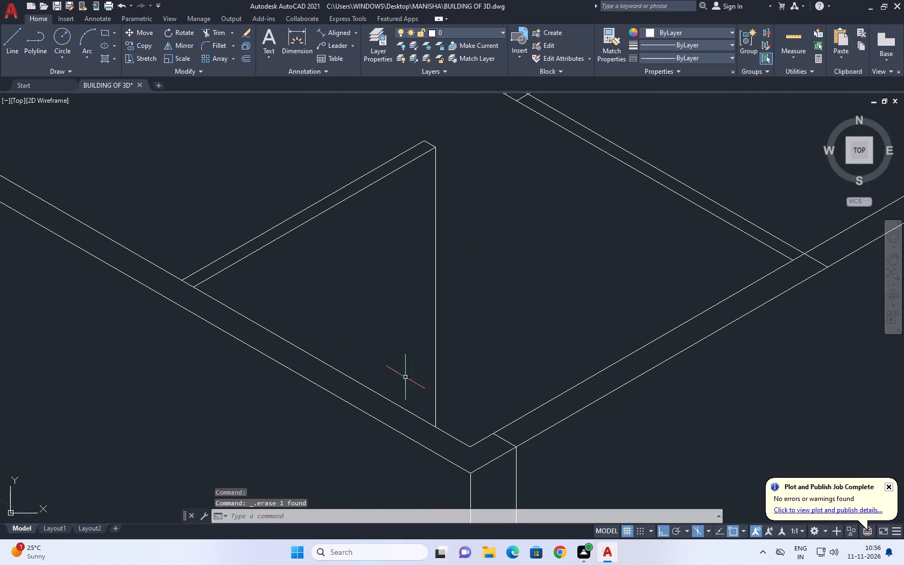
{"action": "middle_click_drag", "start_coordinate": [463, 298], "coordinate": [474, 401]}
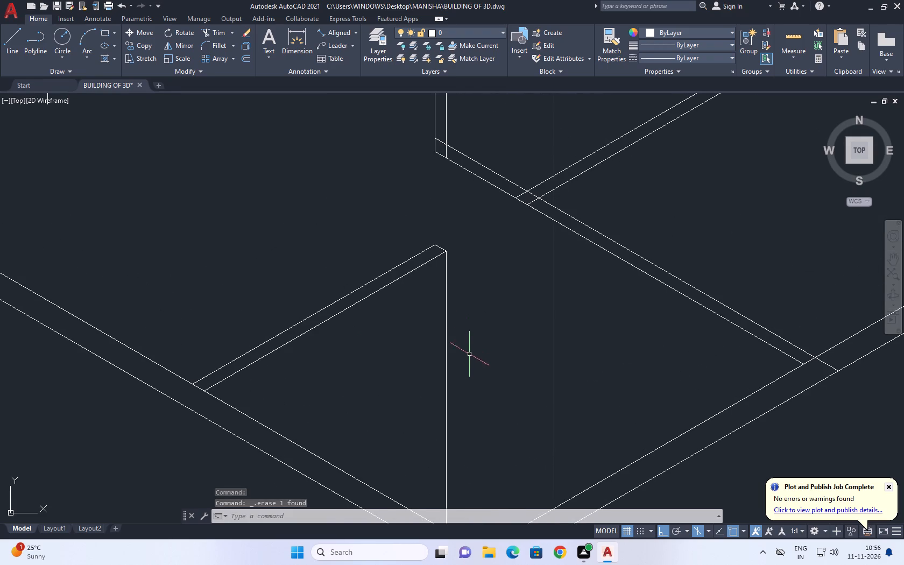
{"action": "middle_click_drag", "start_coordinate": [469, 360], "coordinate": [469, 381]}
{"action": "type", "text": "L"}
{"action": "key", "text": "space"}
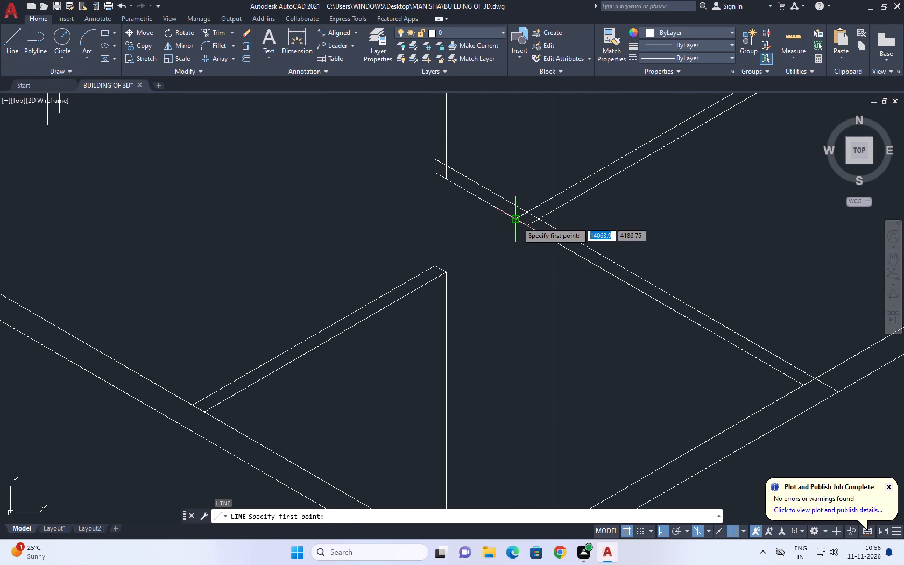
{"action": "left_click", "coordinate": [517, 222]}
{"action": "scroll", "coordinate": [515, 223], "scroll_direction": "down", "scroll_amount": 2}
{"action": "scroll", "coordinate": [526, 298], "scroll_direction": "up", "scroll_amount": 2}
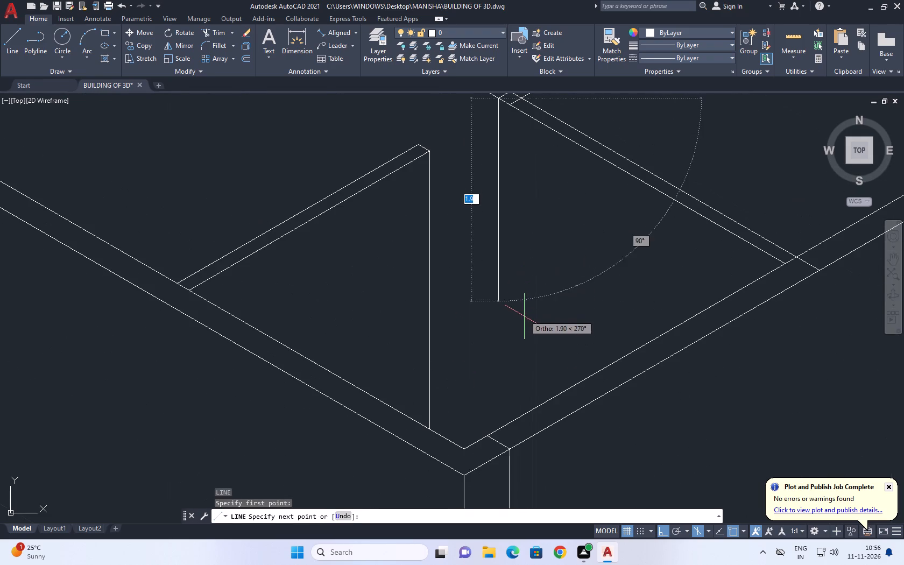
{"action": "scroll", "coordinate": [487, 382], "scroll_direction": "down", "scroll_amount": 1}
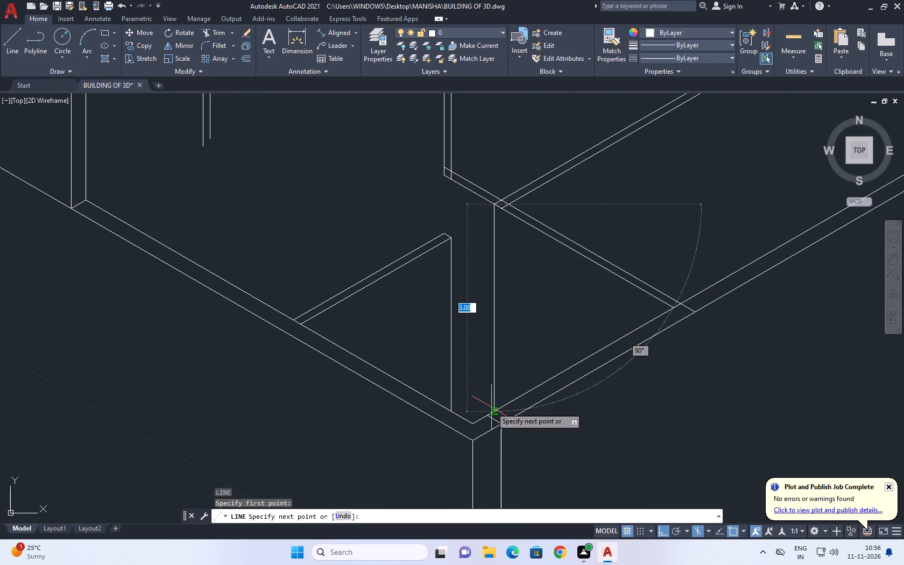
{"action": "scroll", "coordinate": [491, 409], "scroll_direction": "up", "scroll_amount": 5}
{"action": "left_click", "coordinate": [505, 436]}
{"action": "key", "text": "space"}
Trim the junction's vertical line where it overruns the inner edge of the outer wall.
{"action": "middle_click_drag", "start_coordinate": [474, 300], "coordinate": [474, 339]}
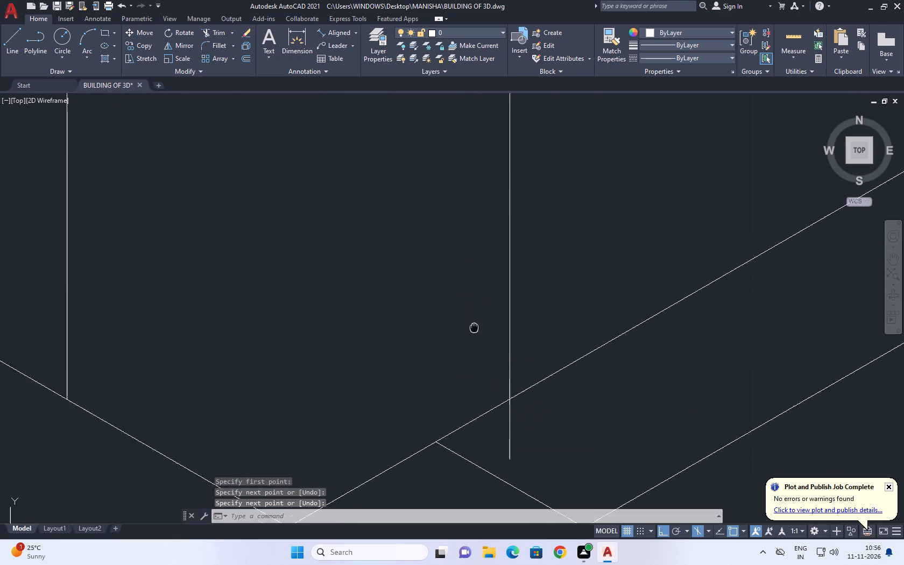
{"action": "middle_click_drag", "start_coordinate": [474, 339], "coordinate": [475, 344]}
{"action": "type", "text": "TR"}
{"action": "key", "text": "space"}
{"action": "left_click", "coordinate": [513, 442]}
{"action": "left_click", "coordinate": [497, 446]}
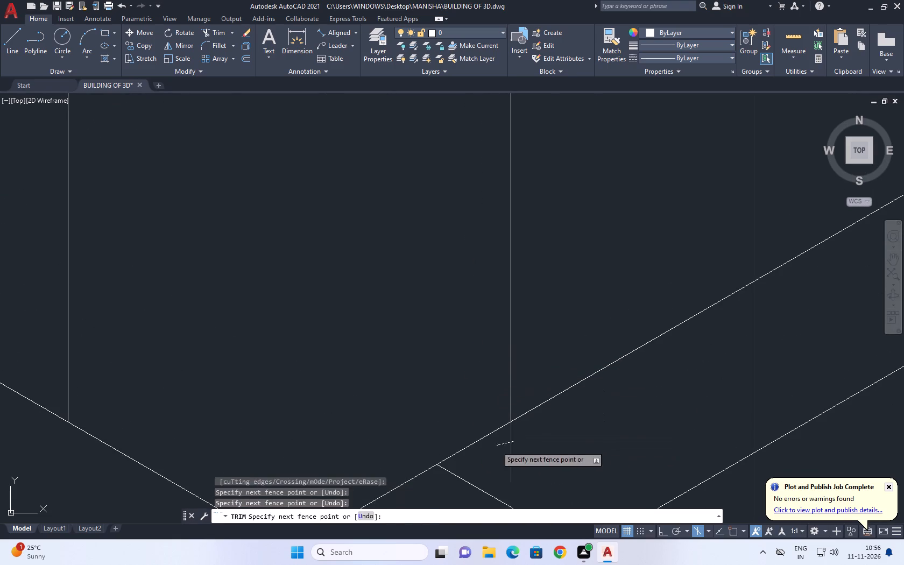
{"action": "scroll", "coordinate": [507, 399], "scroll_direction": "down", "scroll_amount": 7}
{"action": "key", "text": "space"}
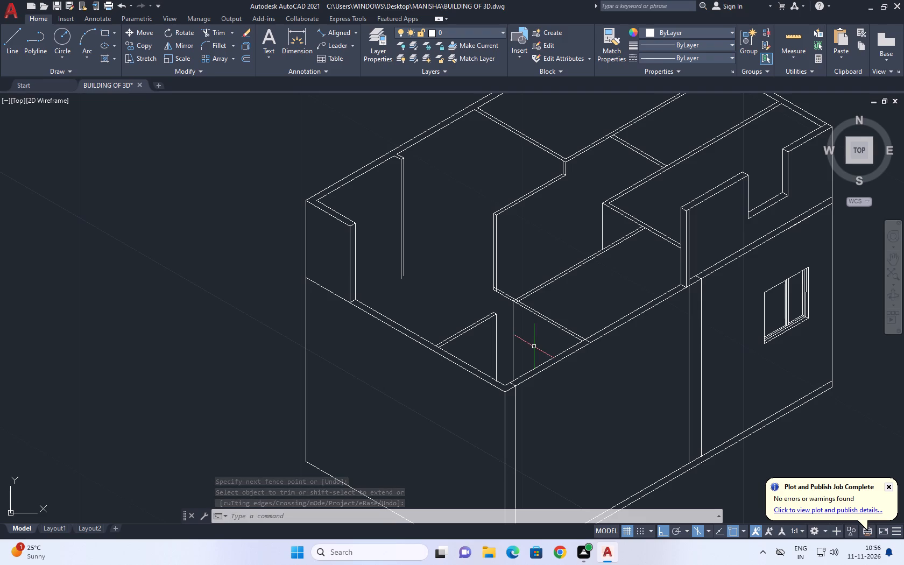
Draw an isometric line about 1.45 long from the capped end's vertical edge across the outer wall, parallel to the partition.
{"action": "left_click", "coordinate": [7, 51]}
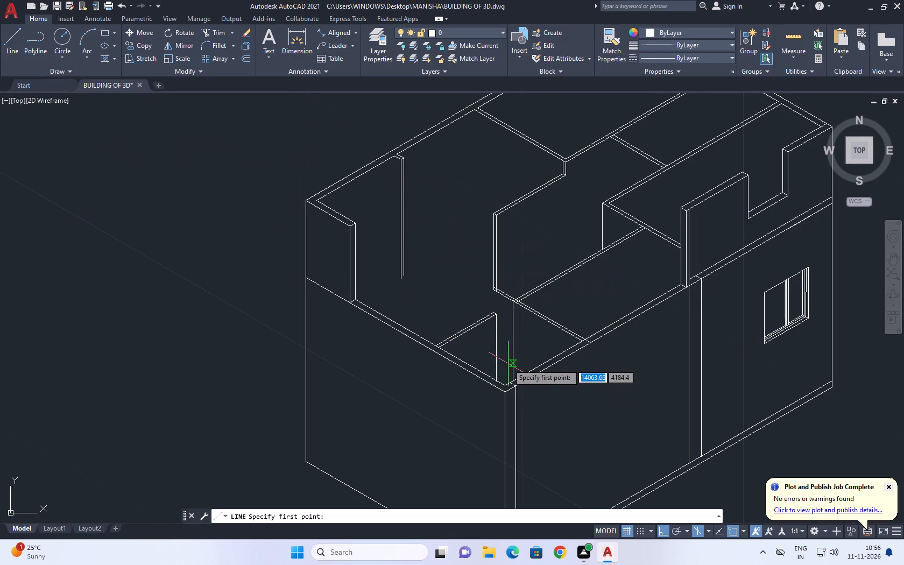
{"action": "scroll", "coordinate": [503, 364], "scroll_direction": "up", "scroll_amount": 2}
{"action": "left_click", "coordinate": [487, 360]}
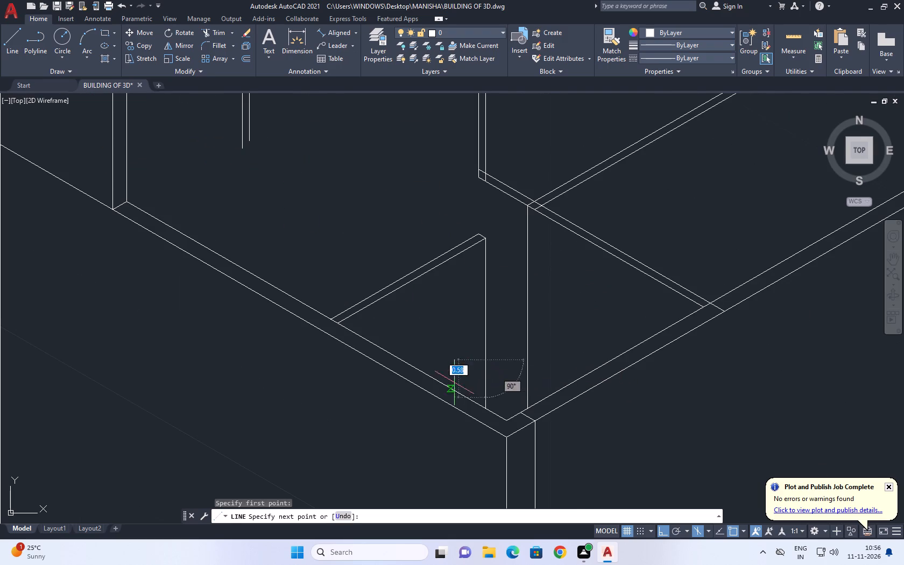
{"action": "key", "text": "F5"}
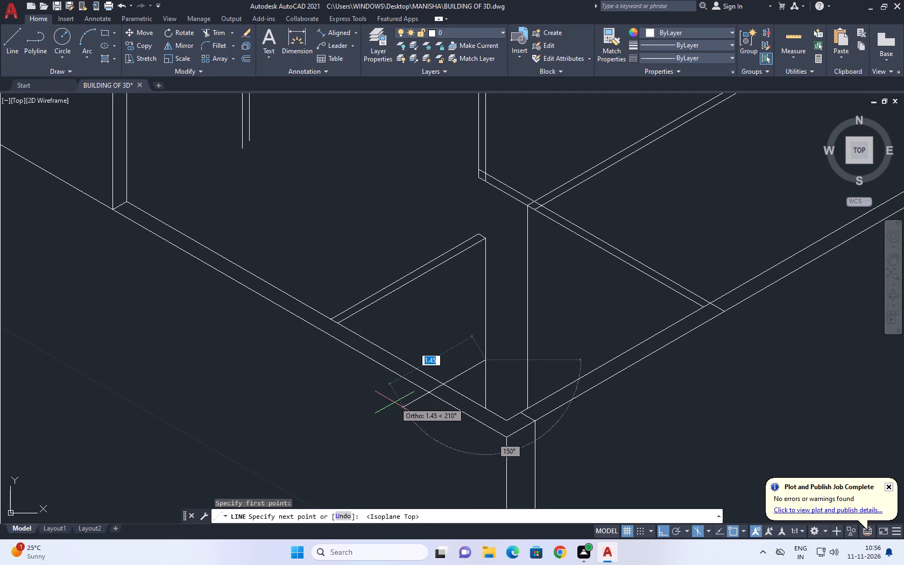
{"action": "left_click", "coordinate": [394, 404]}
{"action": "key", "text": "space"}
Trim the new line beyond the wall's inner edge and the part of the vertical edge below that line.
{"action": "type", "text": "TR"}
{"action": "key", "text": "space"}
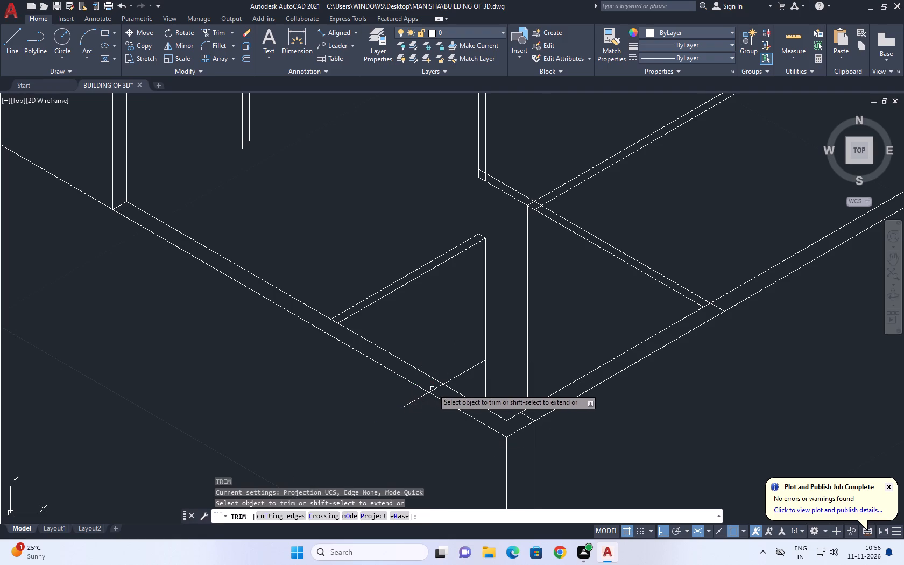
{"action": "left_click", "coordinate": [433, 389]}
{"action": "left_click", "coordinate": [427, 402]}
{"action": "left_click", "coordinate": [400, 397]}
{"action": "key", "text": "space"}
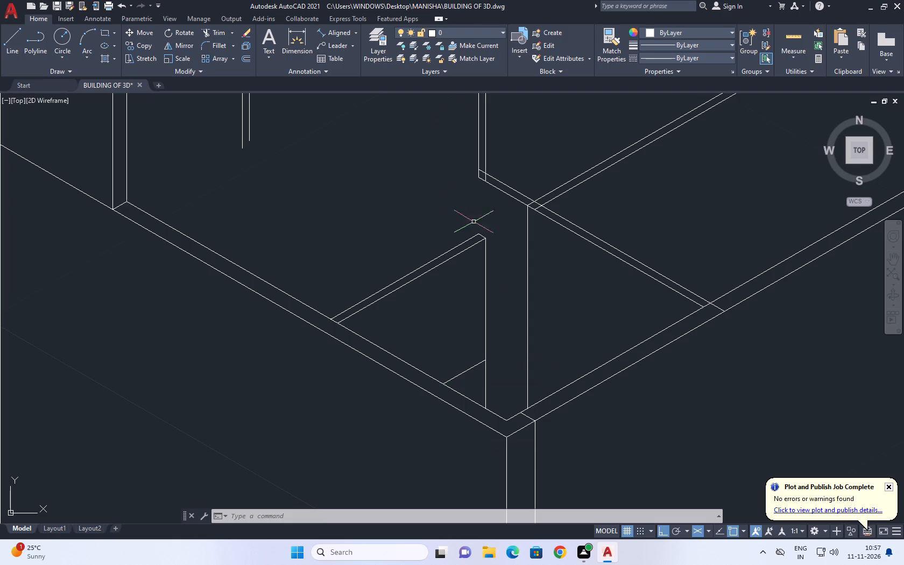
{"action": "left_click", "coordinate": [215, 37]}
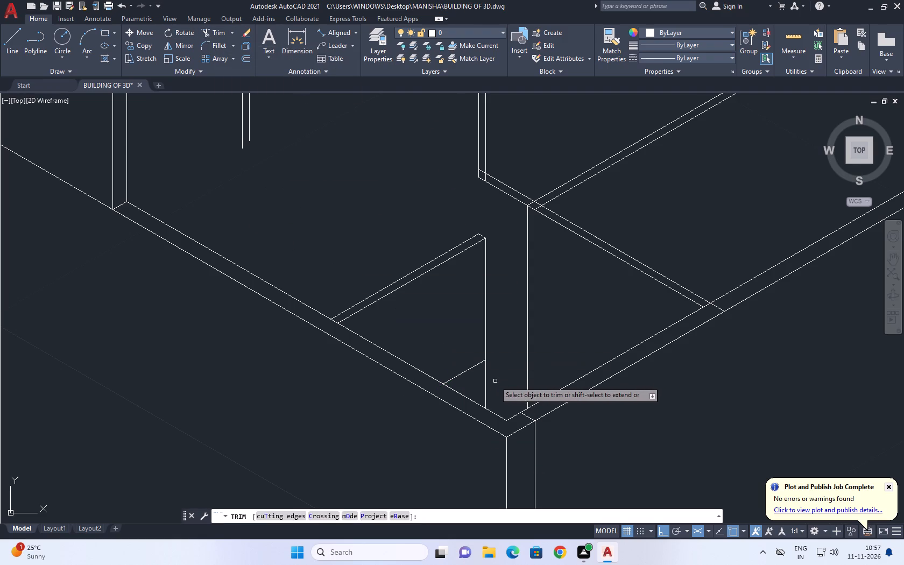
{"action": "left_click", "coordinate": [483, 376]}
{"action": "left_click", "coordinate": [489, 377]}
{"action": "right_click", "coordinate": [500, 336]}
{"action": "left_click", "coordinate": [522, 349]}
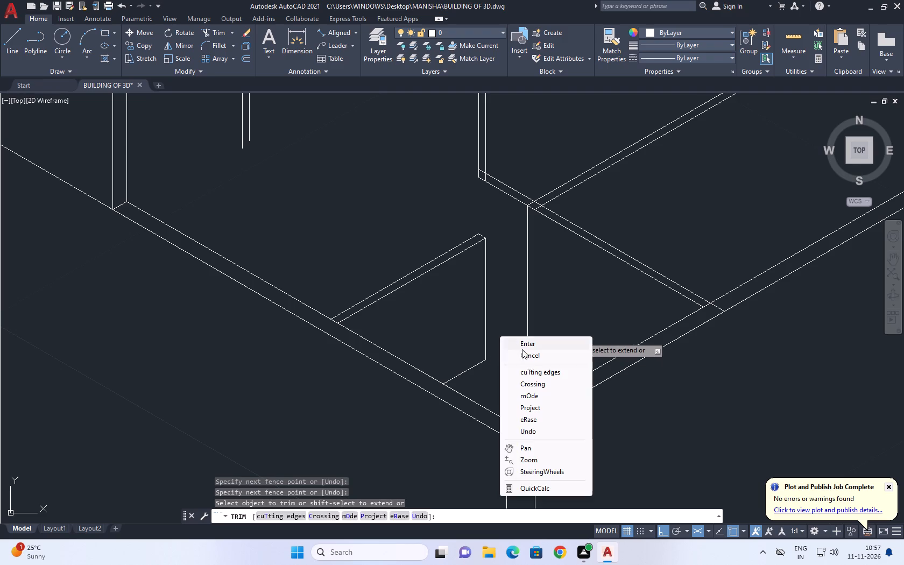
{"action": "middle_click_drag", "start_coordinate": [494, 279], "coordinate": [508, 301]}
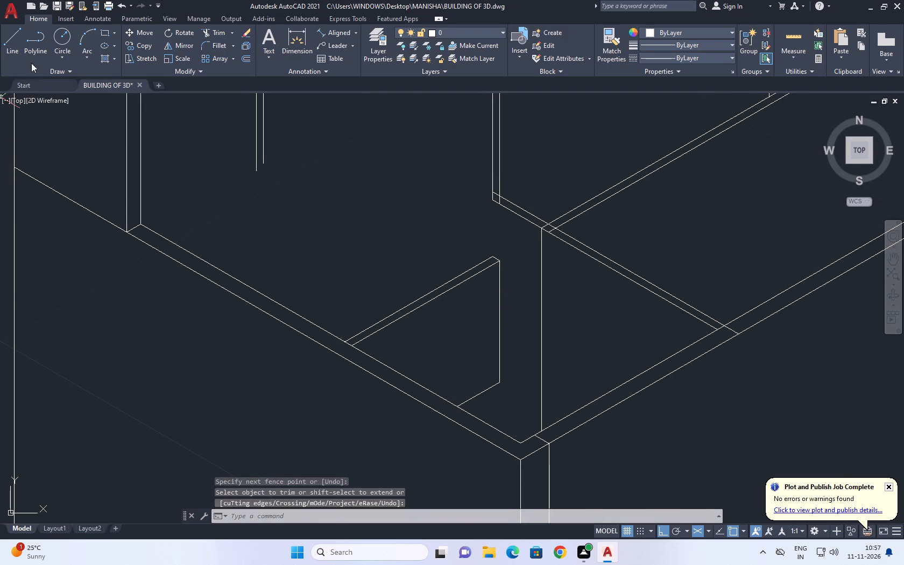
Draw an isometric line about 3.5 long at 30° from the foot of the capped end's vertical edge past the cross partition.
{"action": "left_click", "coordinate": [13, 47]}
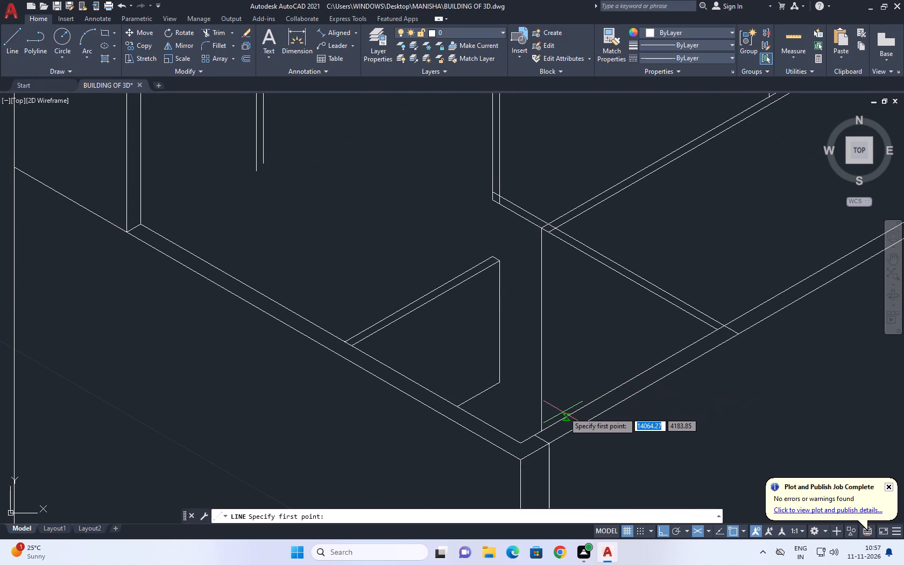
{"action": "left_click", "coordinate": [500, 385]}
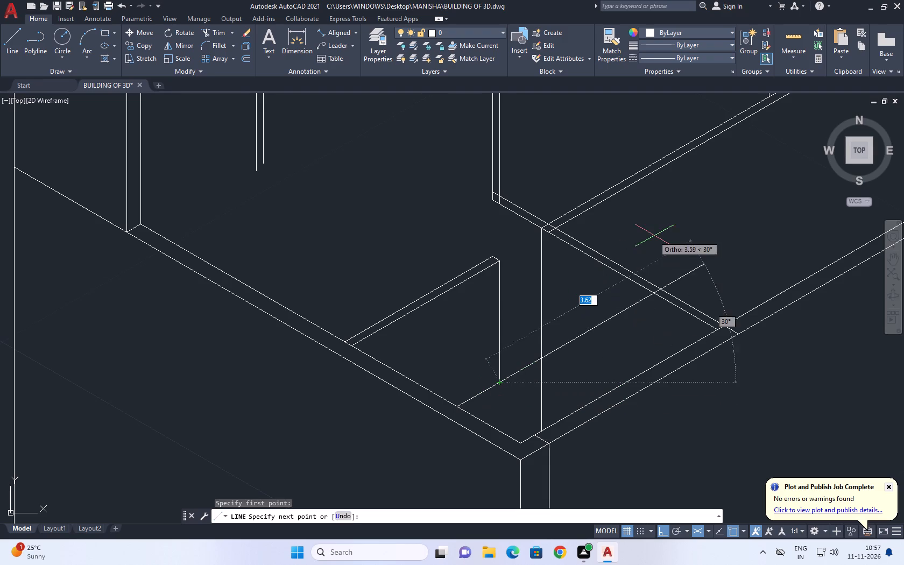
{"action": "left_click", "coordinate": [656, 244]}
{"action": "right_click", "coordinate": [705, 221]}
{"action": "left_click", "coordinate": [741, 242]}
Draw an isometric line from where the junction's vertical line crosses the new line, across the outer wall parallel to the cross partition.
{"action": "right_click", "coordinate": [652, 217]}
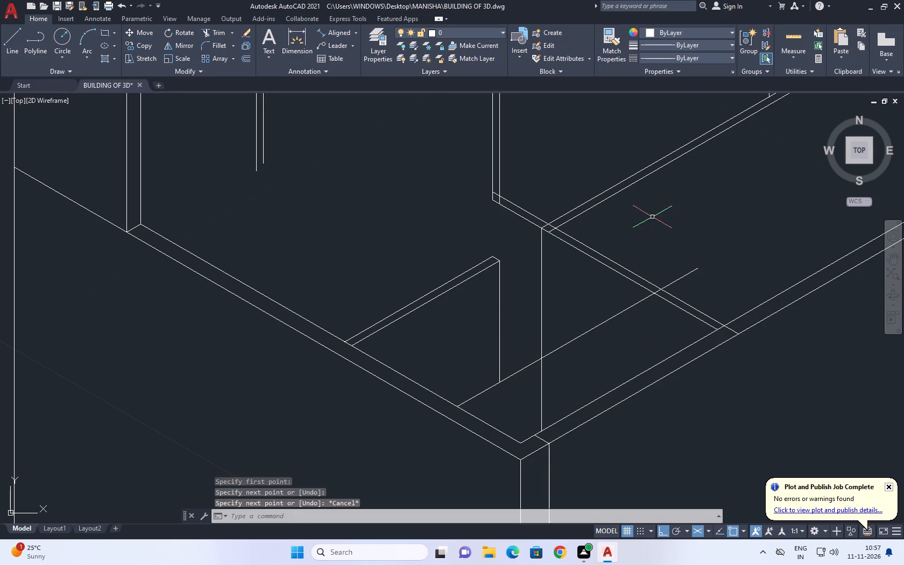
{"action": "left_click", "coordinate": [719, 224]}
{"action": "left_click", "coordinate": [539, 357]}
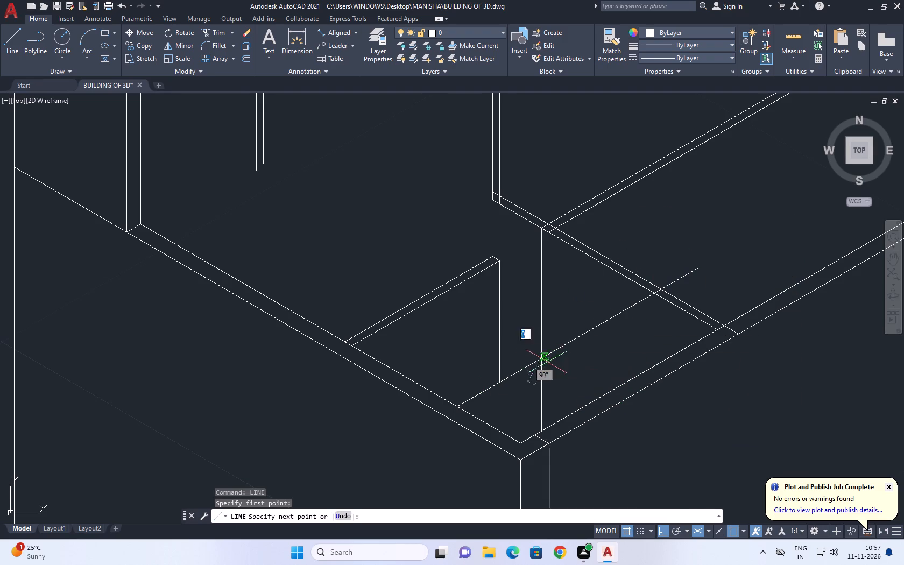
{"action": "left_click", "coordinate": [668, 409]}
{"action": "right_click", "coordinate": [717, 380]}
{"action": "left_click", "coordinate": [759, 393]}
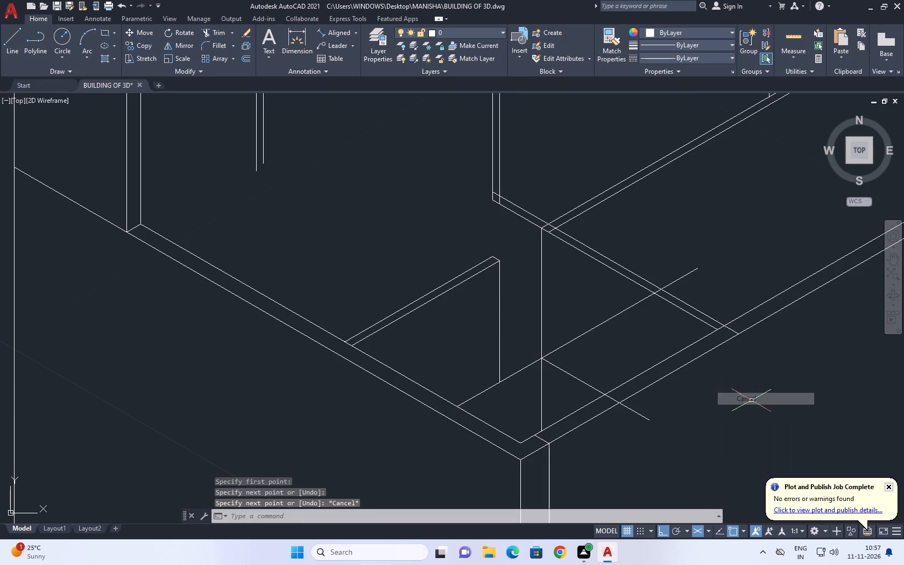
Trim the 30° line where it runs beyond the near face of the cross partition.
{"action": "left_click", "coordinate": [215, 29]}
{"action": "left_click", "coordinate": [667, 276]}
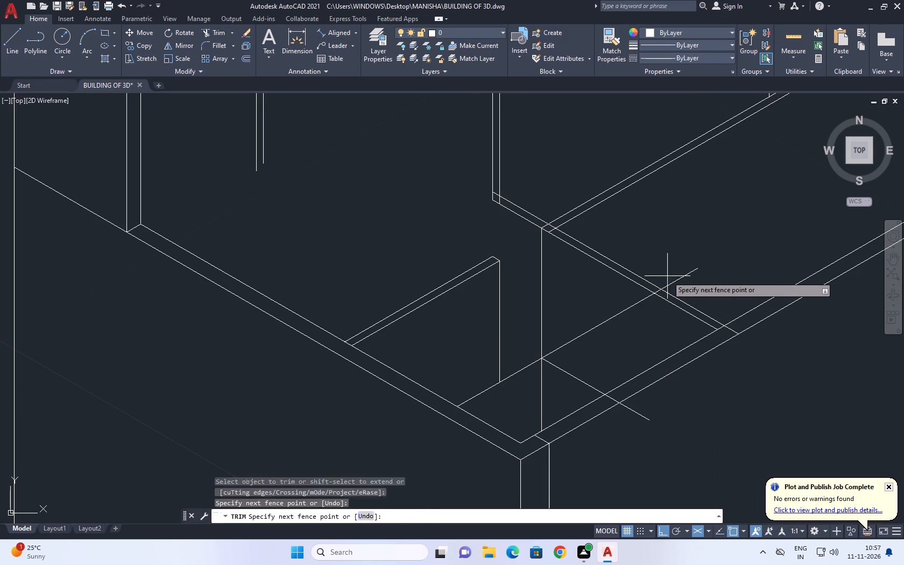
{"action": "left_click", "coordinate": [693, 282]}
{"action": "scroll", "coordinate": [654, 298], "scroll_direction": "up", "scroll_amount": 3}
{"action": "left_click", "coordinate": [680, 275]}
{"action": "left_click", "coordinate": [667, 264]}
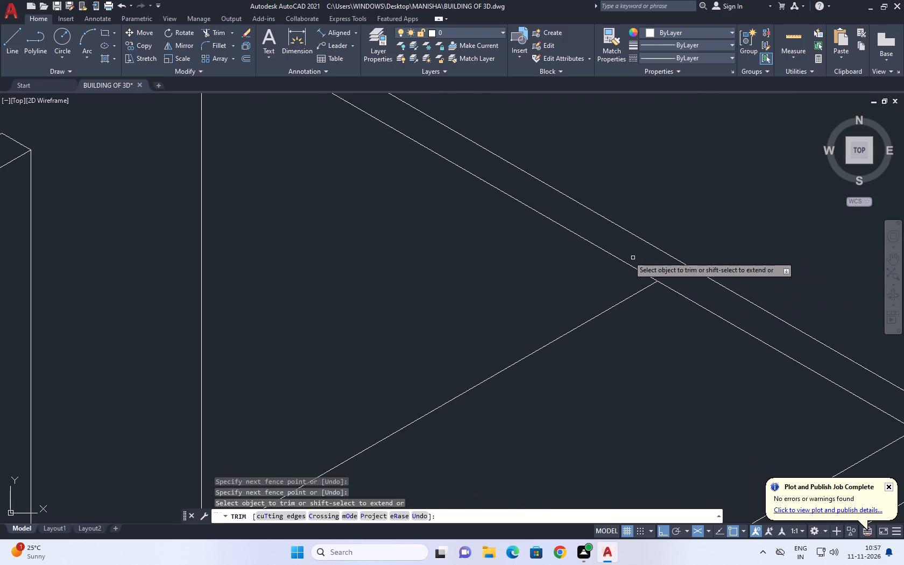
Trim away the junction's vertical below the 30° line, the line crossing the outer wall, and the 30° segment spanning the opening.
{"action": "scroll", "coordinate": [594, 243], "scroll_direction": "down", "scroll_amount": 3}
{"action": "left_click", "coordinate": [564, 322]}
{"action": "left_click", "coordinate": [477, 345]}
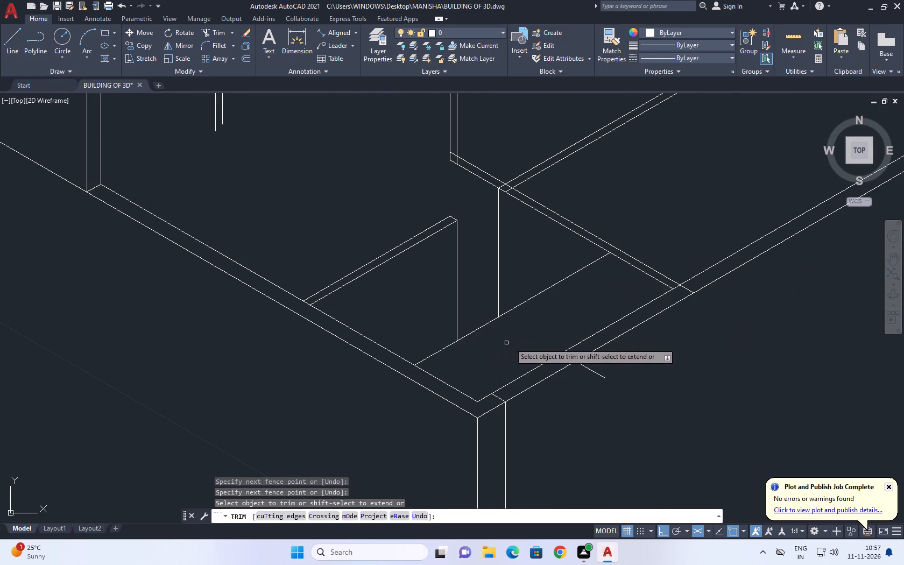
{"action": "left_click", "coordinate": [598, 366]}
{"action": "left_click", "coordinate": [594, 391]}
{"action": "left_click", "coordinate": [576, 357]}
{"action": "left_click", "coordinate": [564, 363]}
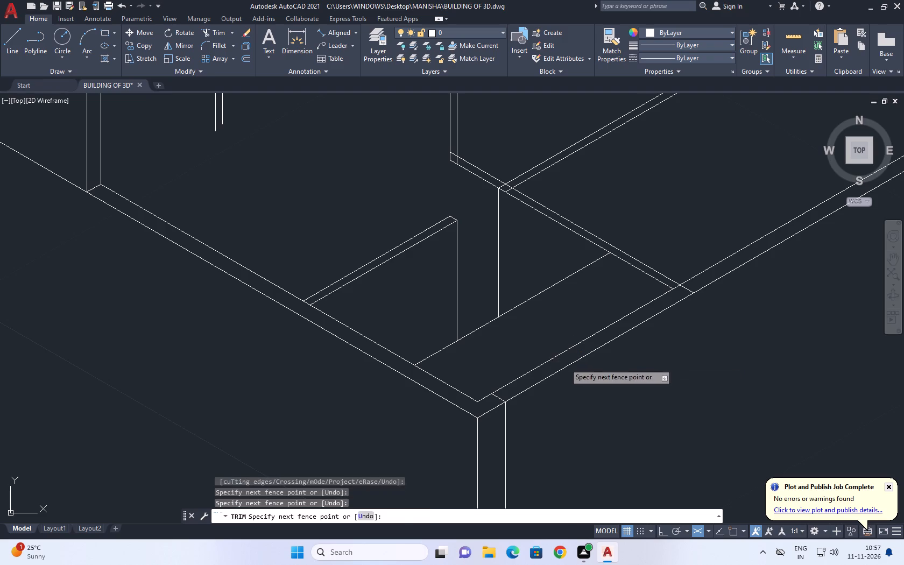
{"action": "left_click", "coordinate": [490, 319]}
{"action": "left_click", "coordinate": [491, 334]}
{"action": "right_click", "coordinate": [592, 176]}
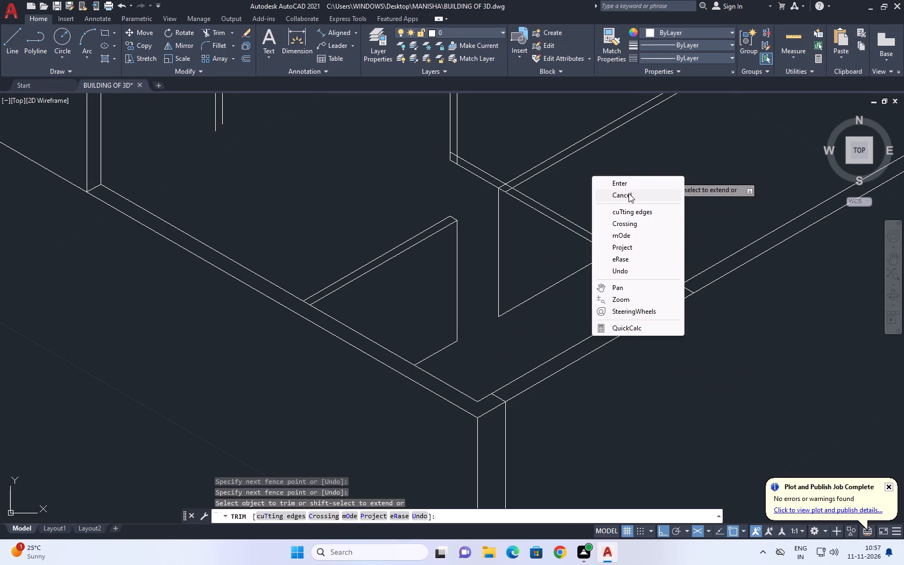
{"action": "left_click", "coordinate": [629, 193]}
Trim the overlapping lines where the cross partition meets the long partition and the outer wall.
{"action": "right_click", "coordinate": [557, 183]}
{"action": "left_click", "coordinate": [626, 193]}
{"action": "scroll", "coordinate": [507, 179], "scroll_direction": "up", "scroll_amount": 2}
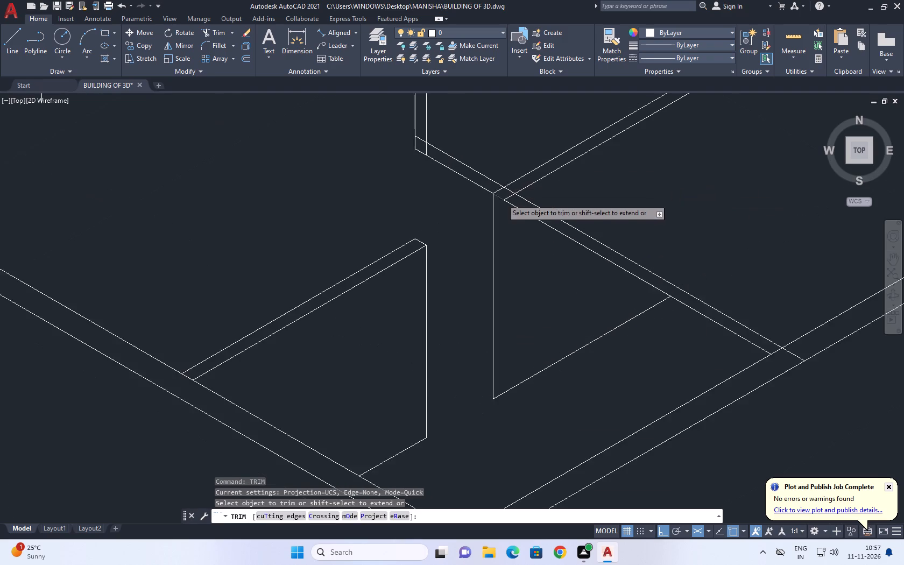
{"action": "scroll", "coordinate": [501, 200], "scroll_direction": "up", "scroll_amount": 1}
{"action": "left_click", "coordinate": [479, 169]}
{"action": "left_click", "coordinate": [536, 209]}
{"action": "left_click", "coordinate": [521, 179]}
{"action": "scroll", "coordinate": [524, 175], "scroll_direction": "down", "scroll_amount": 4}
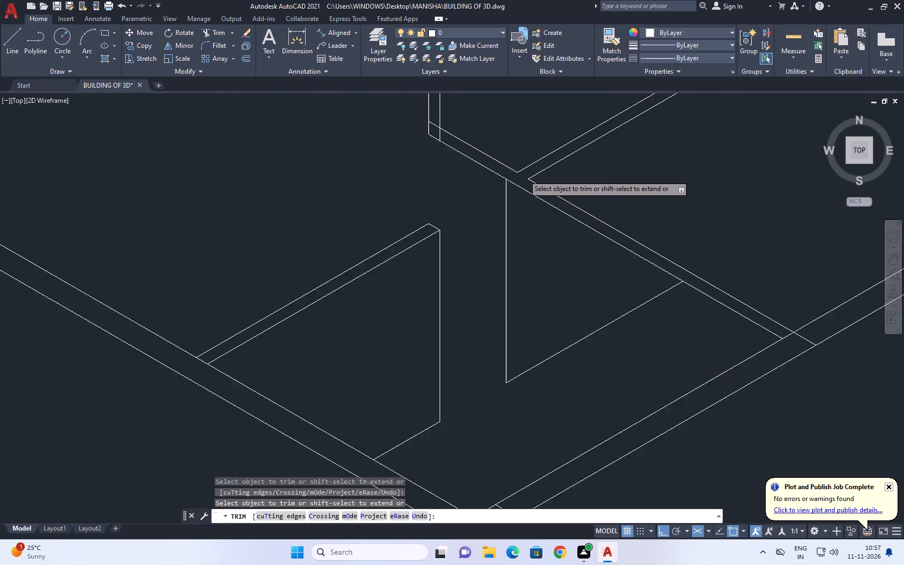
{"action": "middle_click_drag", "start_coordinate": [572, 186], "coordinate": [566, 256]}
{"action": "scroll", "coordinate": [621, 315], "scroll_direction": "up", "scroll_amount": 2}
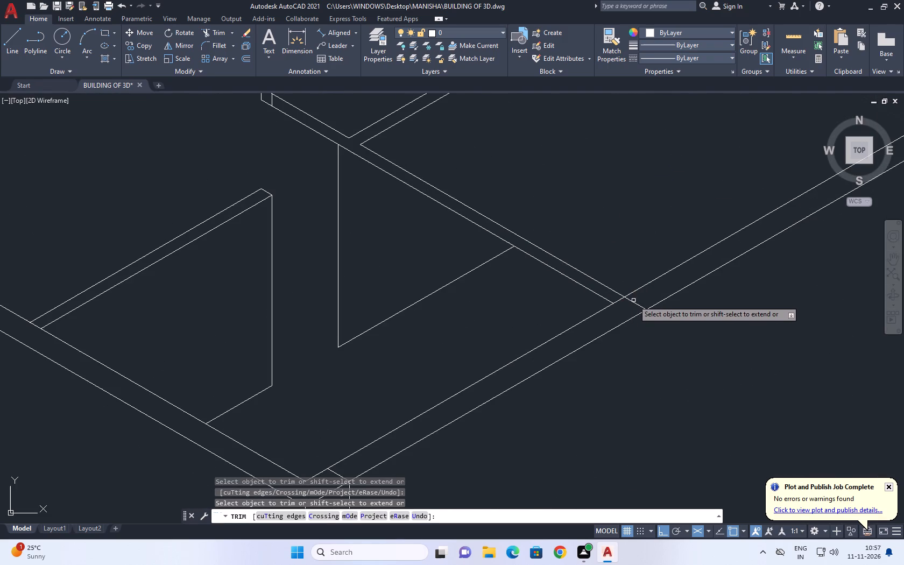
{"action": "left_click", "coordinate": [633, 301]}
{"action": "scroll", "coordinate": [568, 303], "scroll_direction": "down", "scroll_amount": 2}
Trim the crossing pieces at the foot of the paired vertical edges at the cross partition's far end.
{"action": "middle_click_drag", "start_coordinate": [480, 222], "coordinate": [496, 284]}
{"action": "scroll", "coordinate": [472, 291], "scroll_direction": "up", "scroll_amount": 2}
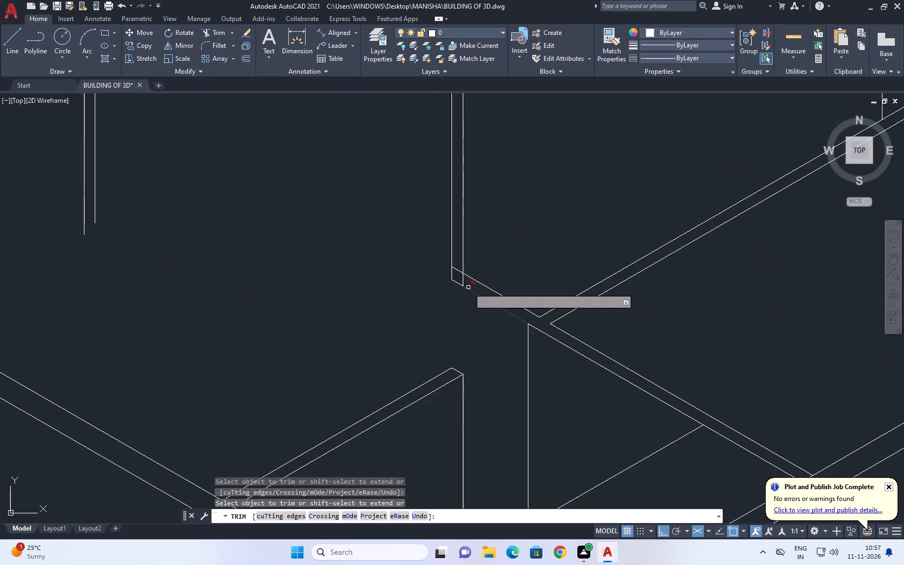
{"action": "scroll", "coordinate": [468, 287], "scroll_direction": "up", "scroll_amount": 2}
{"action": "left_click", "coordinate": [442, 242]}
{"action": "left_click", "coordinate": [443, 261]}
{"action": "left_click", "coordinate": [447, 265]}
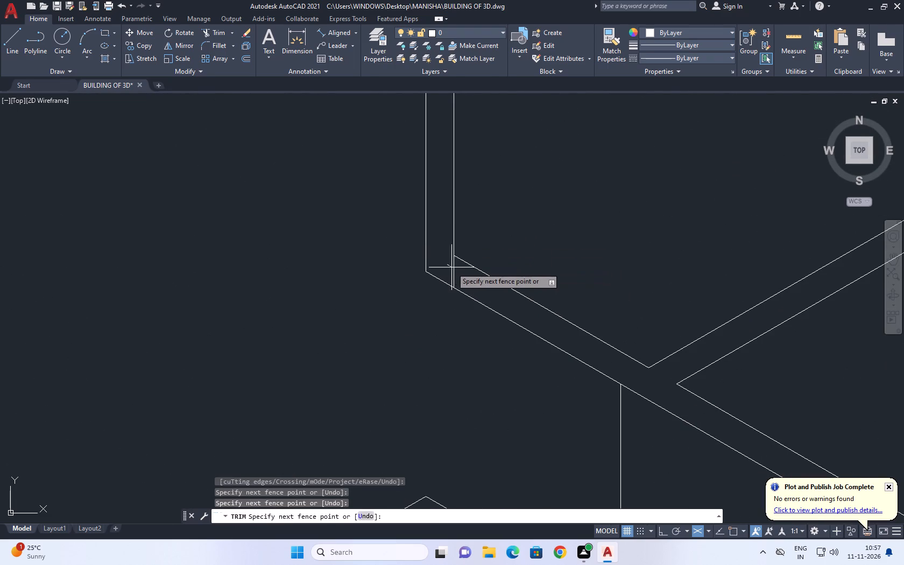
{"action": "left_click", "coordinate": [461, 272]}
{"action": "scroll", "coordinate": [510, 244], "scroll_direction": "down", "scroll_amount": 2}
{"action": "middle_click_drag", "start_coordinate": [572, 210], "coordinate": [548, 287]}
{"action": "scroll", "coordinate": [548, 288], "scroll_direction": "down", "scroll_amount": 1}
{"action": "right_click", "coordinate": [529, 187]}
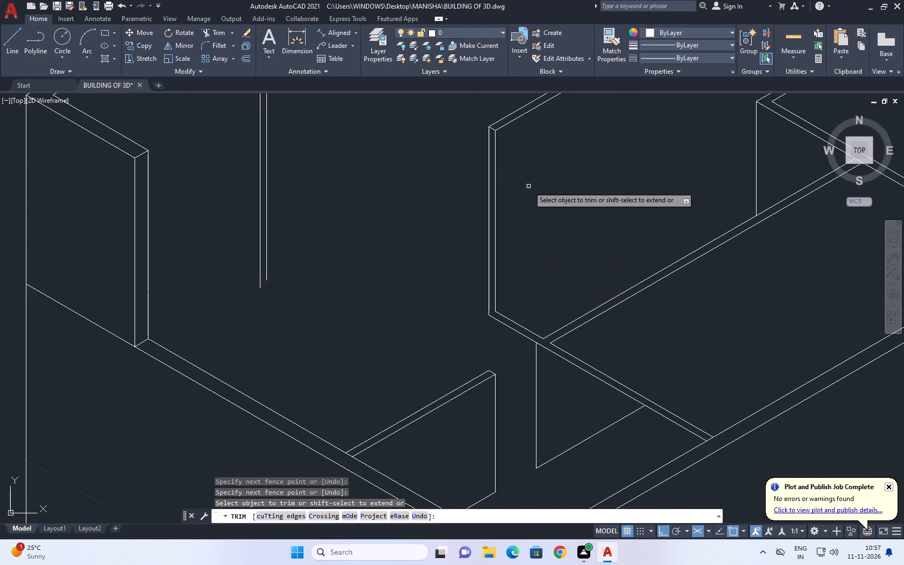
{"action": "left_click", "coordinate": [550, 208]}
Extend the inner vertical edge of that pair down to the cross partition's near face line.
{"action": "scroll", "coordinate": [485, 310], "scroll_direction": "up", "scroll_amount": 3}
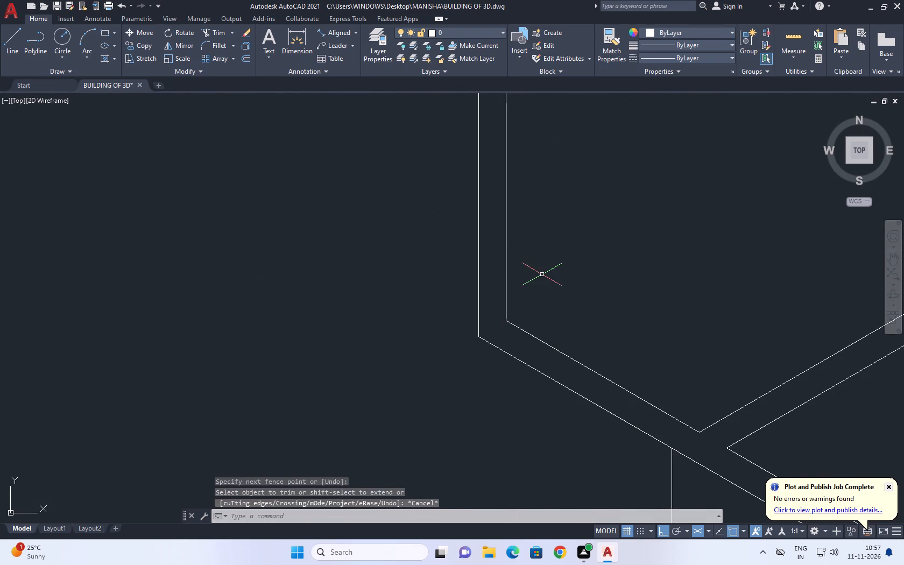
{"action": "type", "text": "EX"}
{"action": "key", "text": "space"}
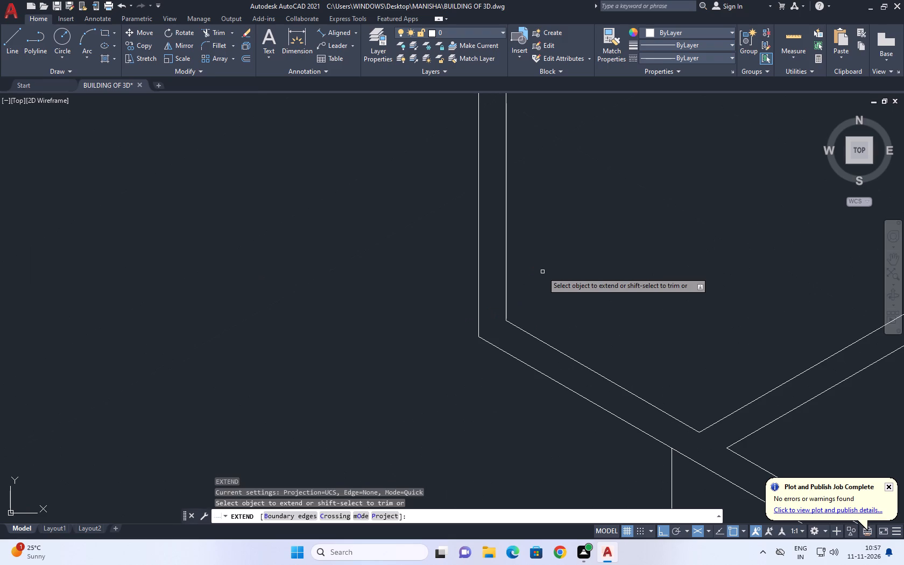
{"action": "left_click", "coordinate": [519, 271]}
{"action": "left_click", "coordinate": [489, 279]}
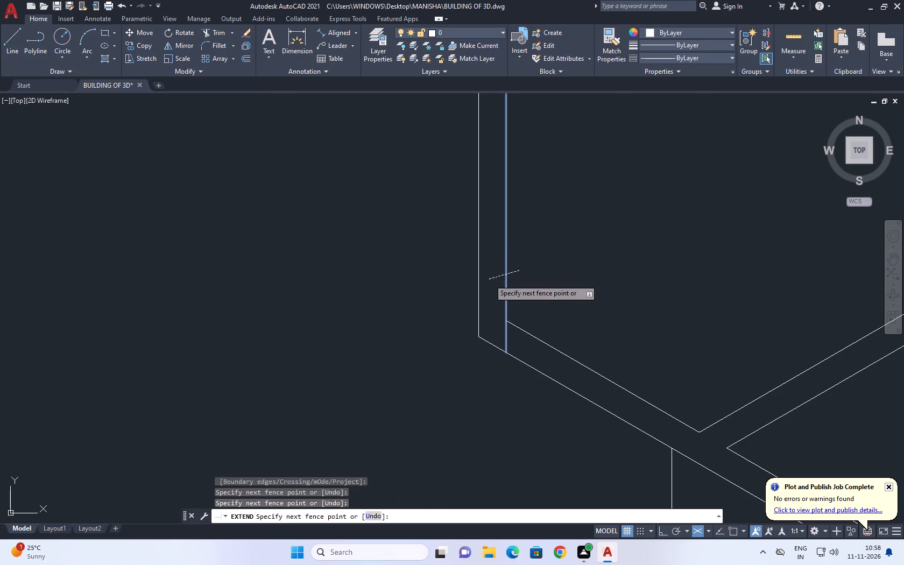
{"action": "right_click", "coordinate": [561, 266]}
{"action": "left_click", "coordinate": [590, 286]}
Examine the partitions and openings across the building for edges still left open.
{"action": "scroll", "coordinate": [564, 292], "scroll_direction": "down", "scroll_amount": 3}
{"action": "scroll", "coordinate": [609, 282], "scroll_direction": "down", "scroll_amount": 1}
{"action": "middle_click_drag", "start_coordinate": [611, 282], "coordinate": [609, 299]}
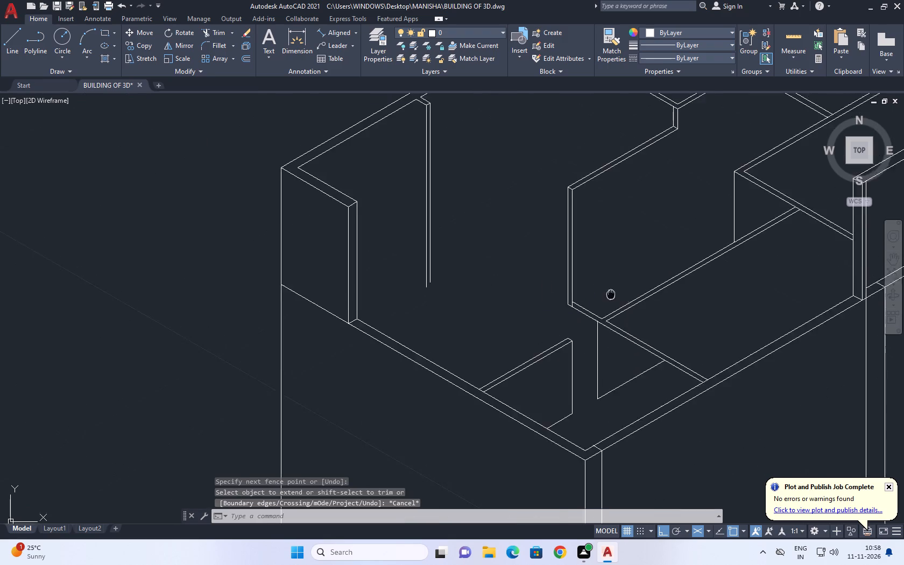
{"action": "middle_click_drag", "start_coordinate": [609, 299], "coordinate": [591, 320]}
{"action": "middle_click_drag", "start_coordinate": [602, 288], "coordinate": [573, 343]}
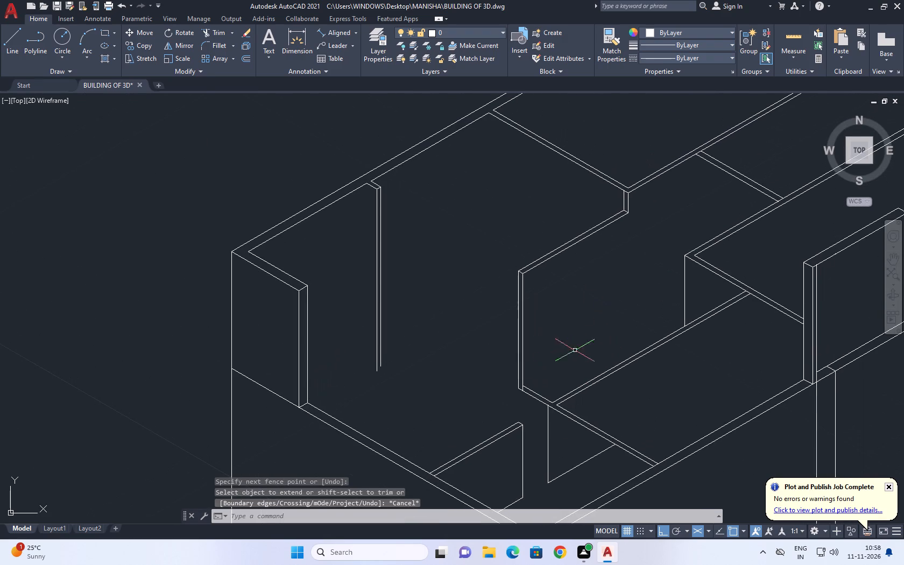
{"action": "middle_click_drag", "start_coordinate": [684, 277], "coordinate": [669, 328]}
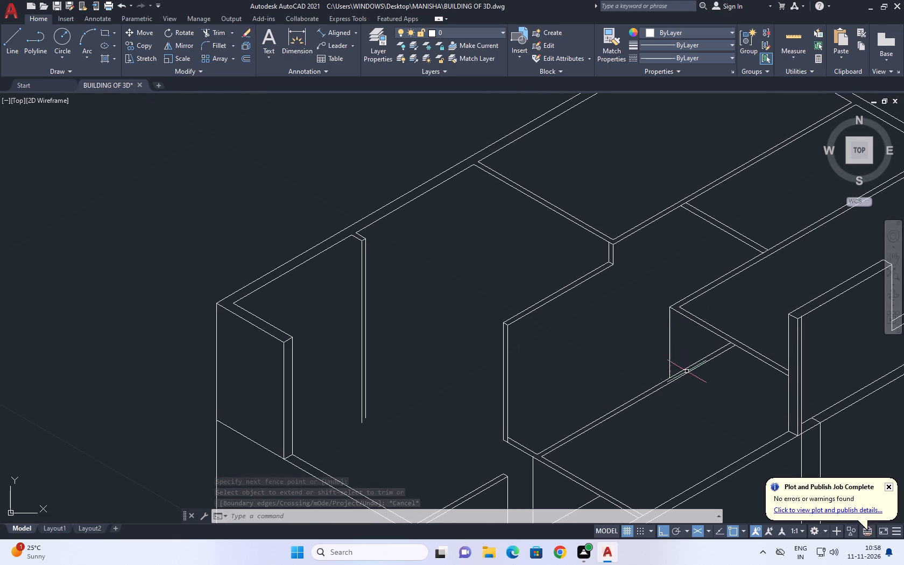
{"action": "middle_click_drag", "start_coordinate": [683, 338], "coordinate": [651, 338]}
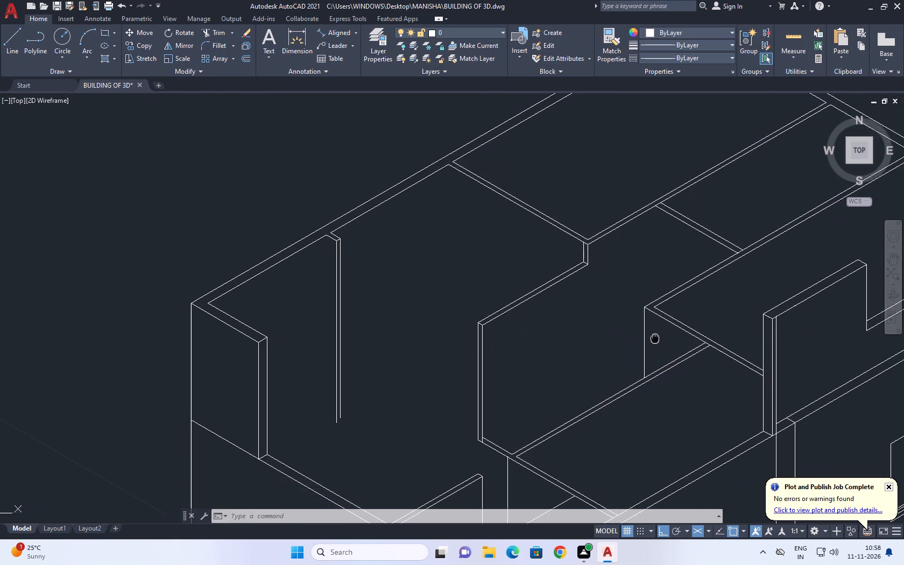
{"action": "middle_click_drag", "start_coordinate": [651, 338], "coordinate": [617, 329]}
{"action": "scroll", "coordinate": [589, 329], "scroll_direction": "down", "scroll_amount": 2}
{"action": "middle_click_drag", "start_coordinate": [607, 354], "coordinate": [589, 341]}
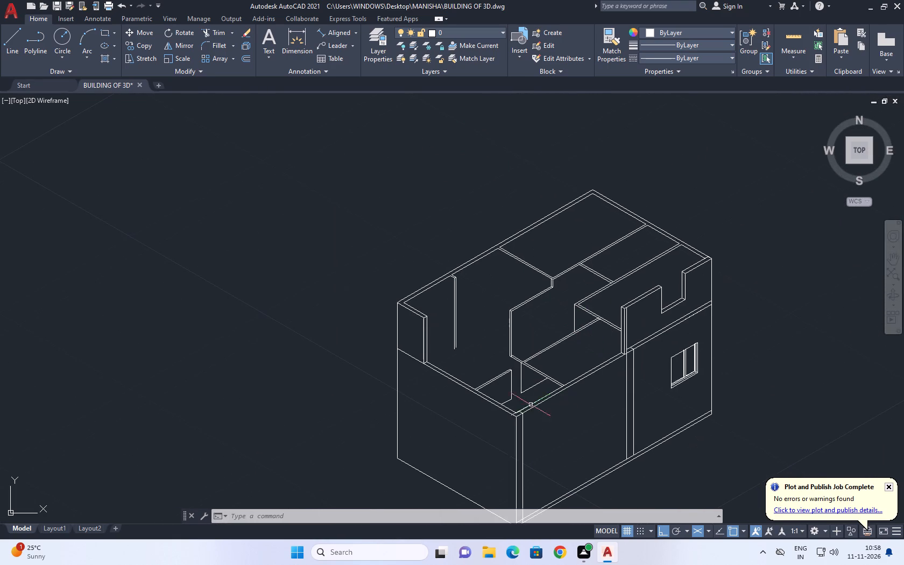
{"action": "scroll", "coordinate": [507, 397], "scroll_direction": "up", "scroll_amount": 4}
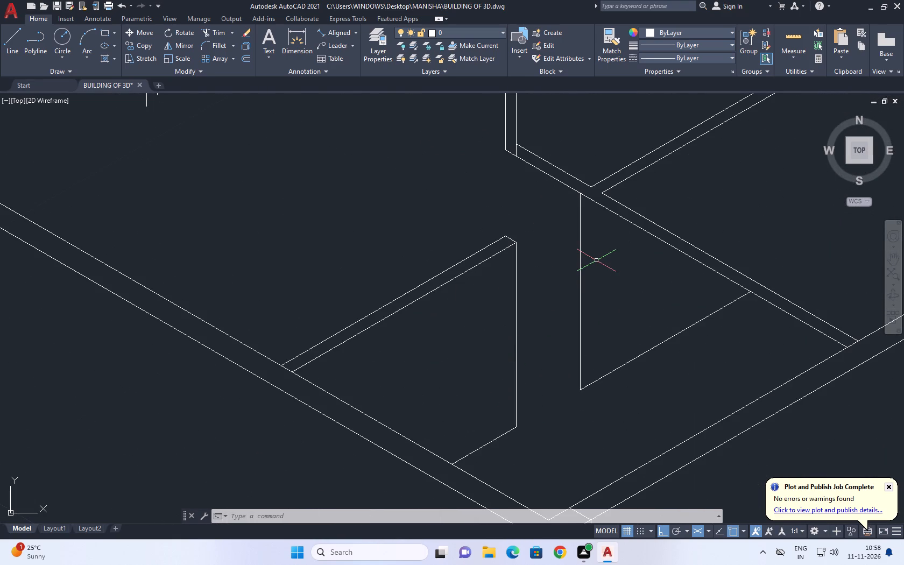
{"action": "scroll", "coordinate": [597, 260], "scroll_direction": "down", "scroll_amount": 2}
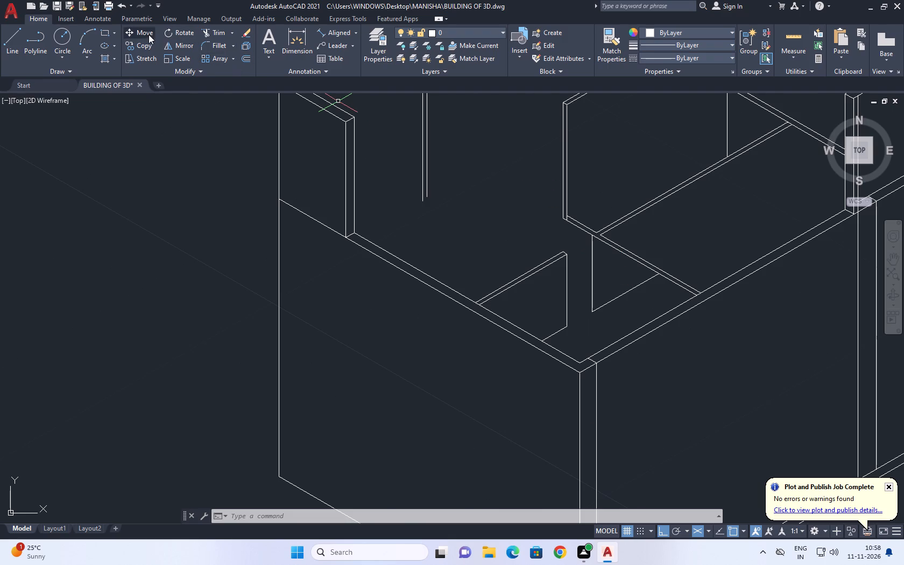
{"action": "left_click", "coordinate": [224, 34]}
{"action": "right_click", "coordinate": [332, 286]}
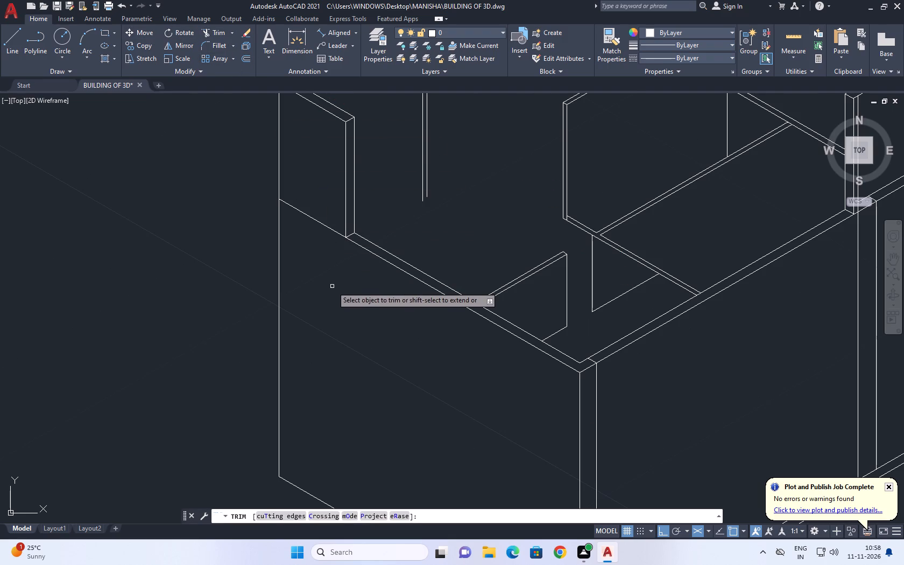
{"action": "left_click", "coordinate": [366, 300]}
Draw an isometric line about 5 long at 30° from the foot of the short partition stub's longer vertical edge.
{"action": "scroll", "coordinate": [455, 279], "scroll_direction": "down", "scroll_amount": 2}
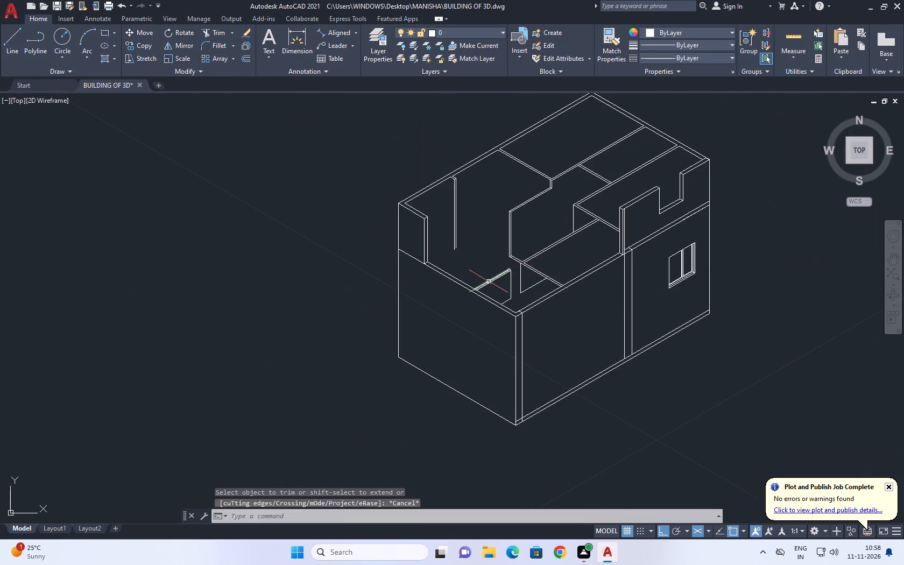
{"action": "middle_click_drag", "start_coordinate": [462, 238], "coordinate": [455, 272]}
{"action": "scroll", "coordinate": [456, 270], "scroll_direction": "up", "scroll_amount": 1}
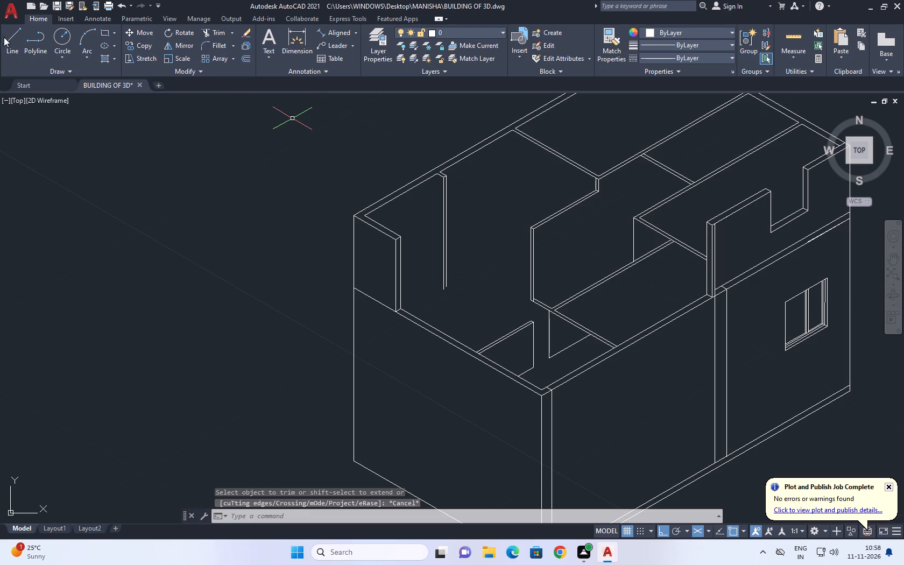
{"action": "left_click", "coordinate": [13, 45]}
{"action": "scroll", "coordinate": [453, 282], "scroll_direction": "up", "scroll_amount": 1}
{"action": "left_click", "coordinate": [436, 291]}
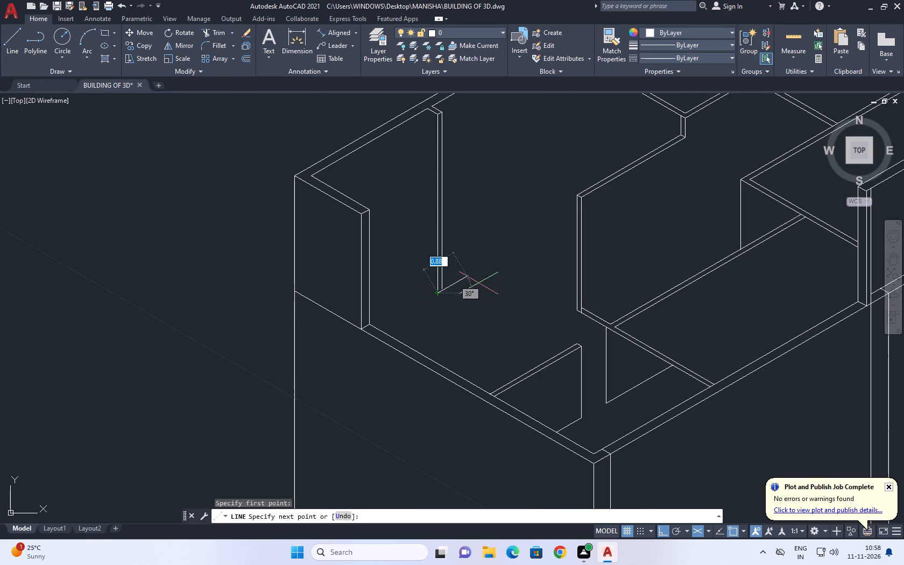
{"action": "middle_click_drag", "start_coordinate": [534, 201], "coordinate": [486, 274]}
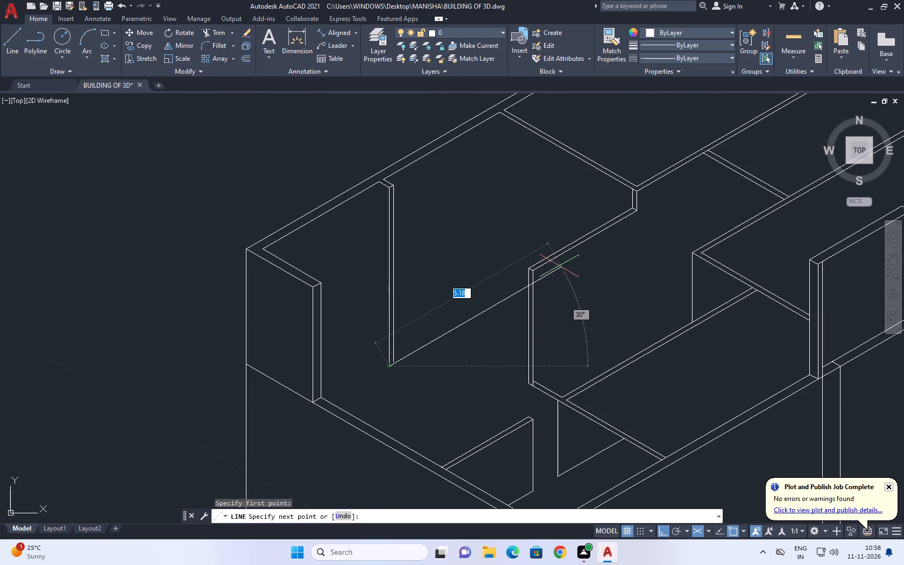
{"action": "left_click", "coordinate": [557, 274]}
{"action": "right_click", "coordinate": [596, 248]}
{"action": "left_click", "coordinate": [633, 262]}
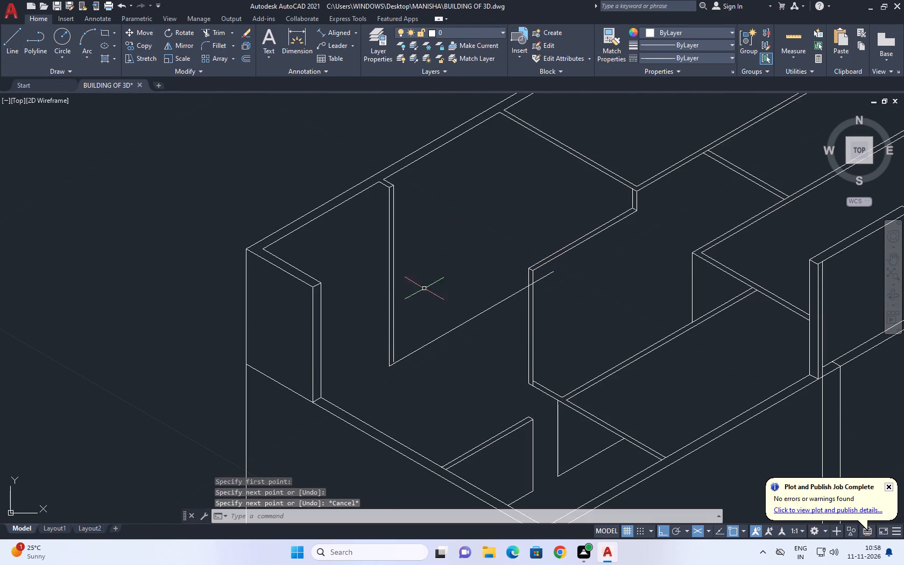
Fillet the new 30° line with the stub's shorter vertical edge to close the foot of the stub.
{"action": "left_click", "coordinate": [225, 45]}
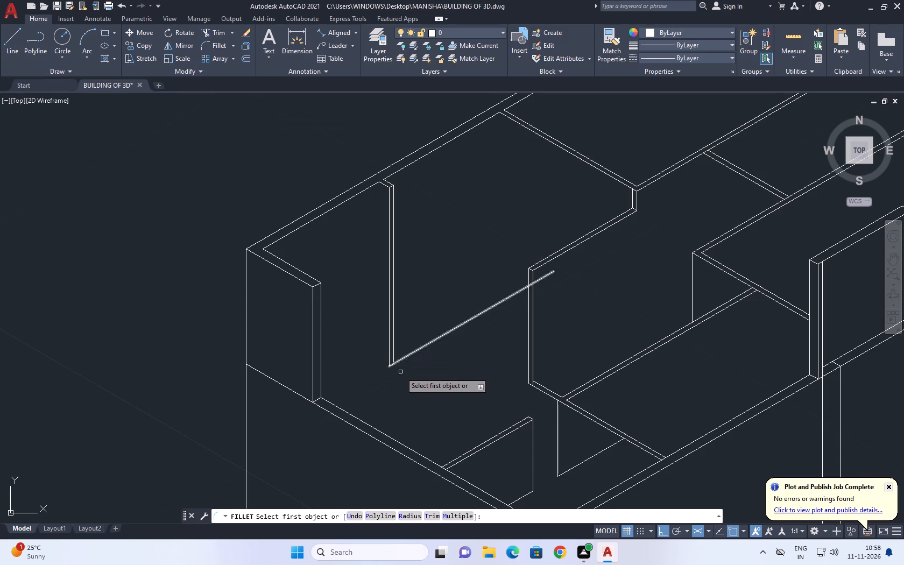
{"action": "scroll", "coordinate": [398, 366], "scroll_direction": "up", "scroll_amount": 2}
{"action": "left_click", "coordinate": [380, 366]}
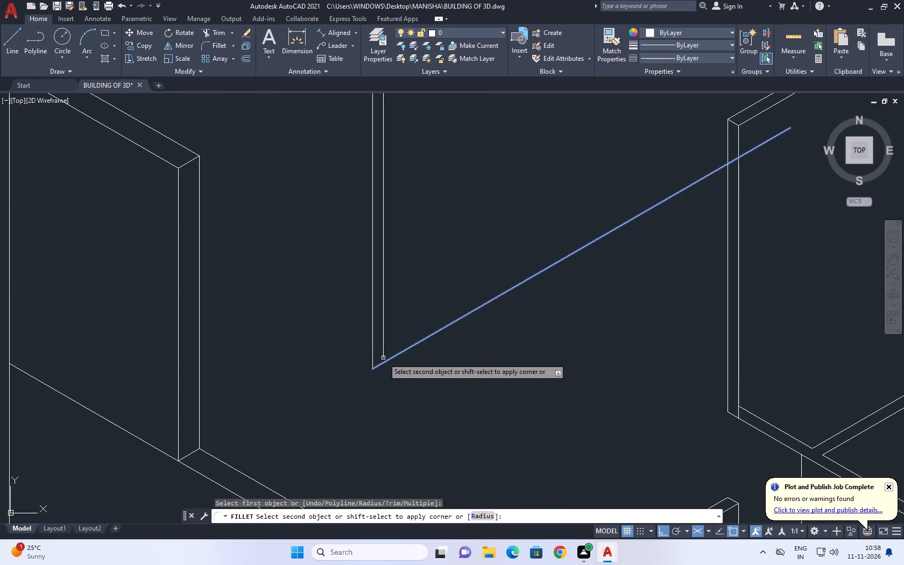
{"action": "left_click", "coordinate": [383, 351]}
{"action": "scroll", "coordinate": [417, 298], "scroll_direction": "down", "scroll_amount": 2}
{"action": "middle_click_drag", "start_coordinate": [467, 237], "coordinate": [461, 296]}
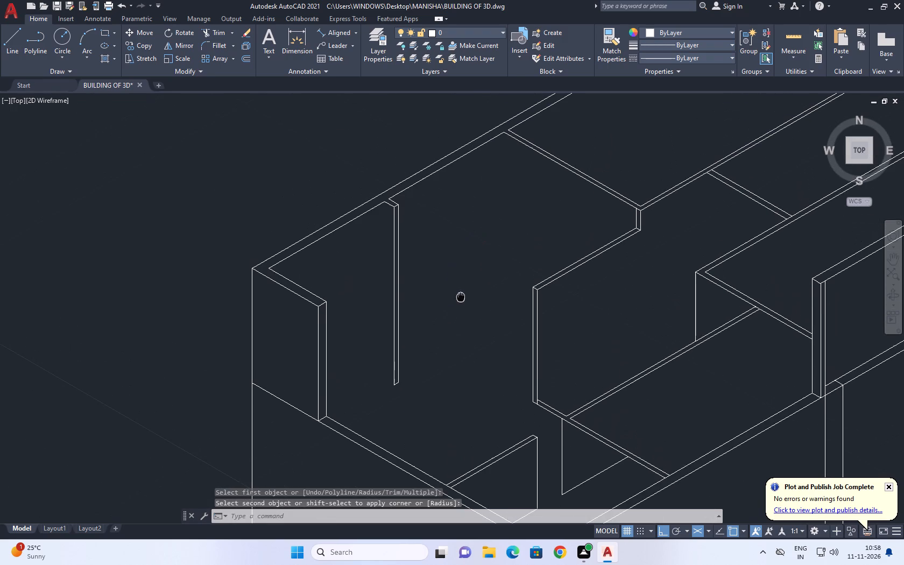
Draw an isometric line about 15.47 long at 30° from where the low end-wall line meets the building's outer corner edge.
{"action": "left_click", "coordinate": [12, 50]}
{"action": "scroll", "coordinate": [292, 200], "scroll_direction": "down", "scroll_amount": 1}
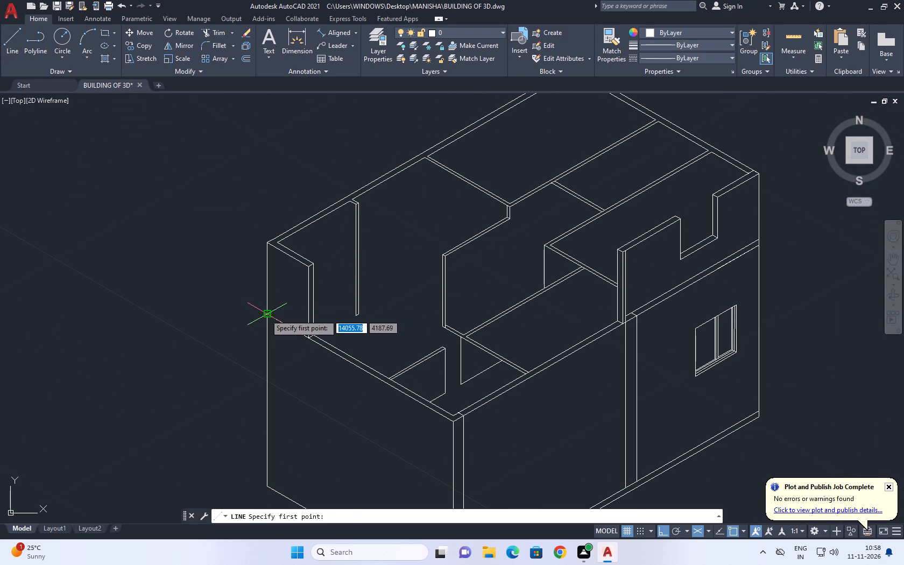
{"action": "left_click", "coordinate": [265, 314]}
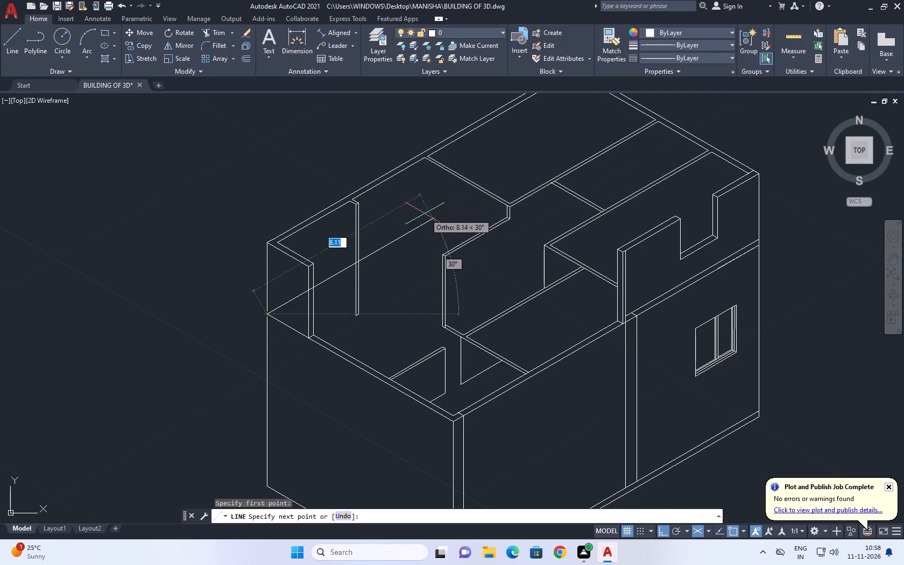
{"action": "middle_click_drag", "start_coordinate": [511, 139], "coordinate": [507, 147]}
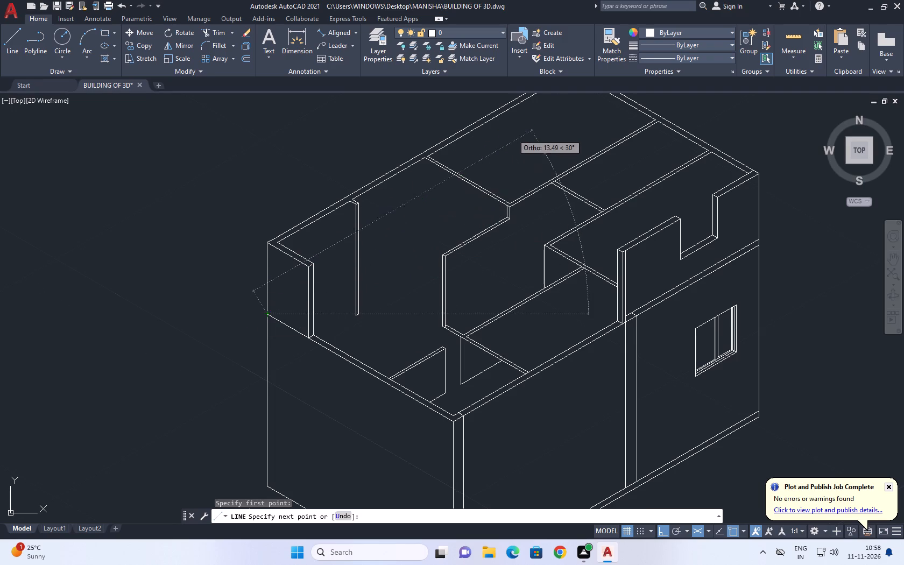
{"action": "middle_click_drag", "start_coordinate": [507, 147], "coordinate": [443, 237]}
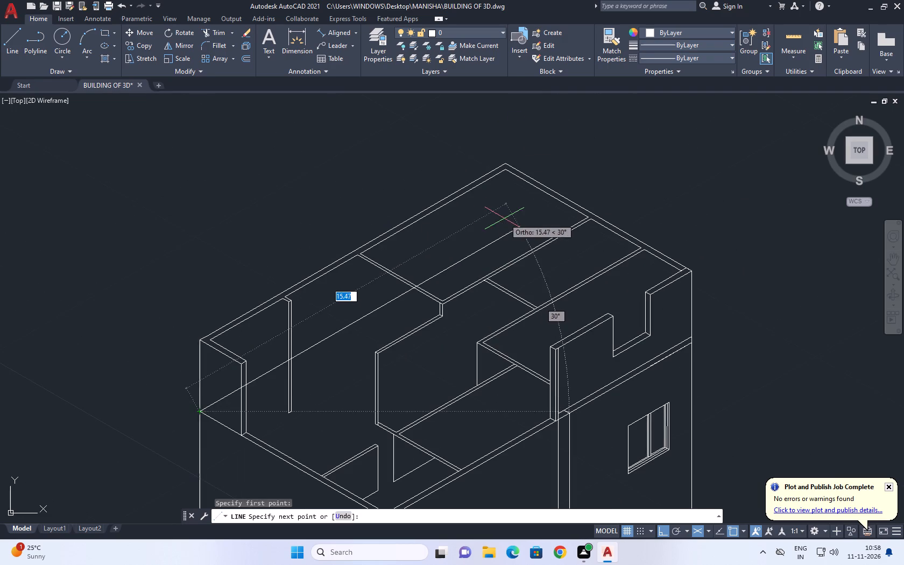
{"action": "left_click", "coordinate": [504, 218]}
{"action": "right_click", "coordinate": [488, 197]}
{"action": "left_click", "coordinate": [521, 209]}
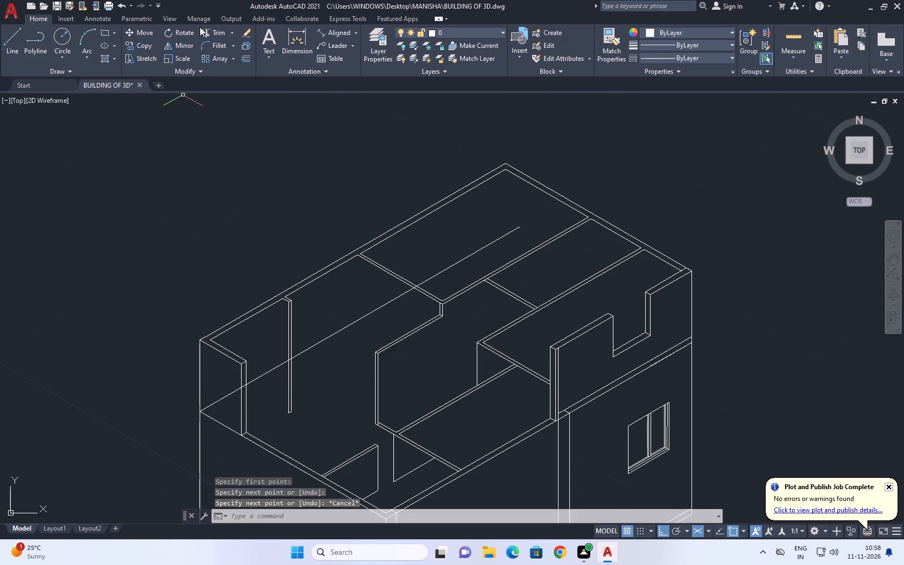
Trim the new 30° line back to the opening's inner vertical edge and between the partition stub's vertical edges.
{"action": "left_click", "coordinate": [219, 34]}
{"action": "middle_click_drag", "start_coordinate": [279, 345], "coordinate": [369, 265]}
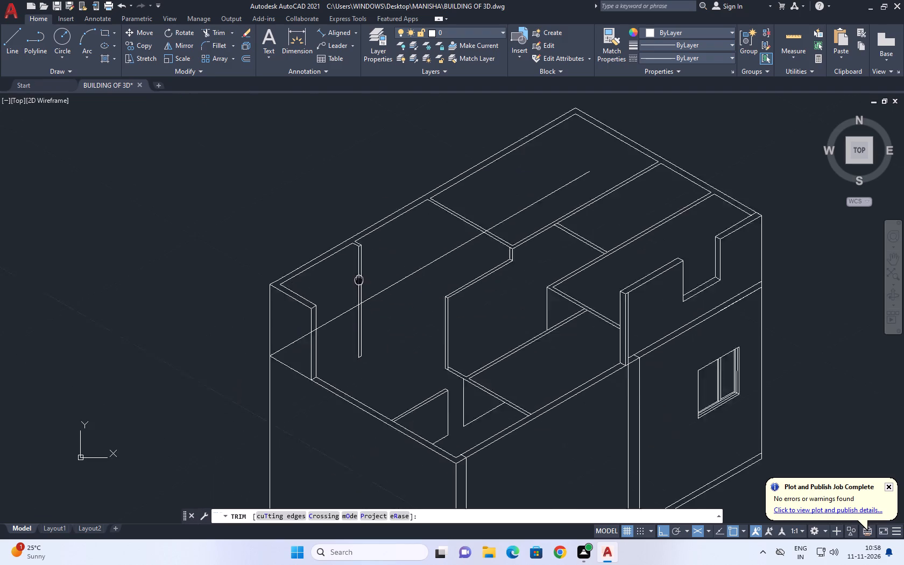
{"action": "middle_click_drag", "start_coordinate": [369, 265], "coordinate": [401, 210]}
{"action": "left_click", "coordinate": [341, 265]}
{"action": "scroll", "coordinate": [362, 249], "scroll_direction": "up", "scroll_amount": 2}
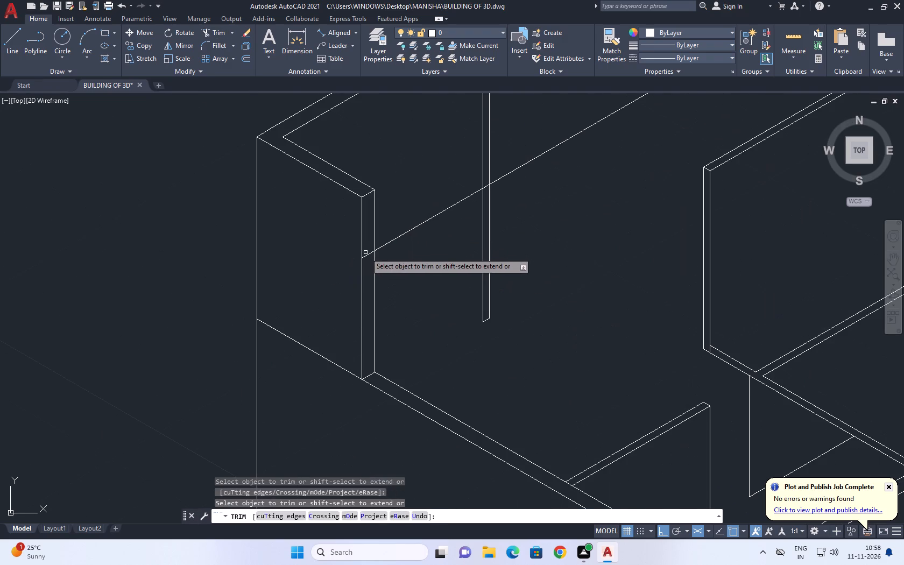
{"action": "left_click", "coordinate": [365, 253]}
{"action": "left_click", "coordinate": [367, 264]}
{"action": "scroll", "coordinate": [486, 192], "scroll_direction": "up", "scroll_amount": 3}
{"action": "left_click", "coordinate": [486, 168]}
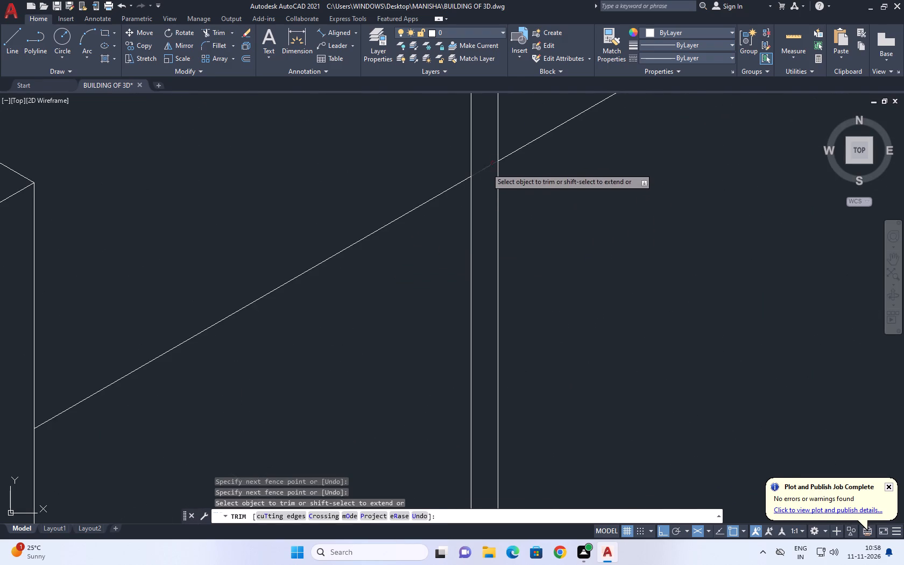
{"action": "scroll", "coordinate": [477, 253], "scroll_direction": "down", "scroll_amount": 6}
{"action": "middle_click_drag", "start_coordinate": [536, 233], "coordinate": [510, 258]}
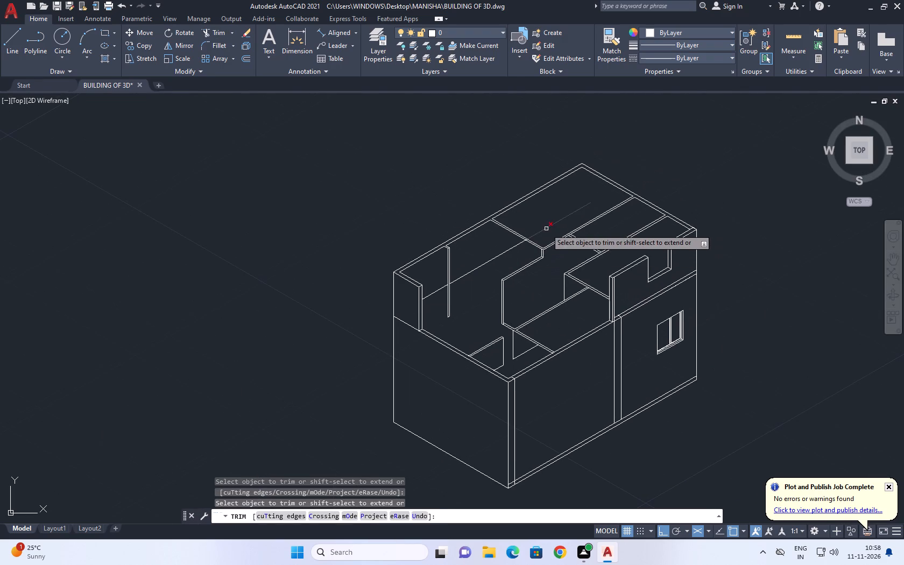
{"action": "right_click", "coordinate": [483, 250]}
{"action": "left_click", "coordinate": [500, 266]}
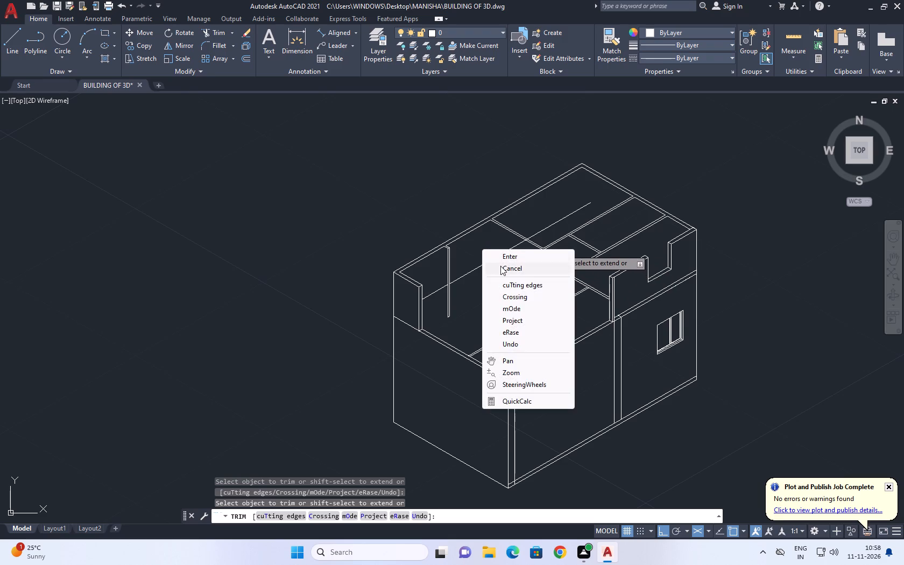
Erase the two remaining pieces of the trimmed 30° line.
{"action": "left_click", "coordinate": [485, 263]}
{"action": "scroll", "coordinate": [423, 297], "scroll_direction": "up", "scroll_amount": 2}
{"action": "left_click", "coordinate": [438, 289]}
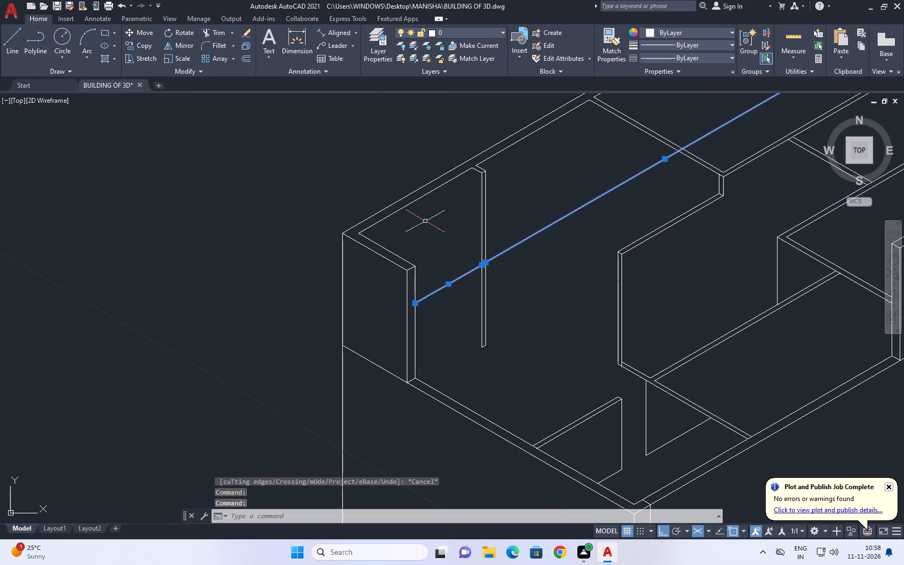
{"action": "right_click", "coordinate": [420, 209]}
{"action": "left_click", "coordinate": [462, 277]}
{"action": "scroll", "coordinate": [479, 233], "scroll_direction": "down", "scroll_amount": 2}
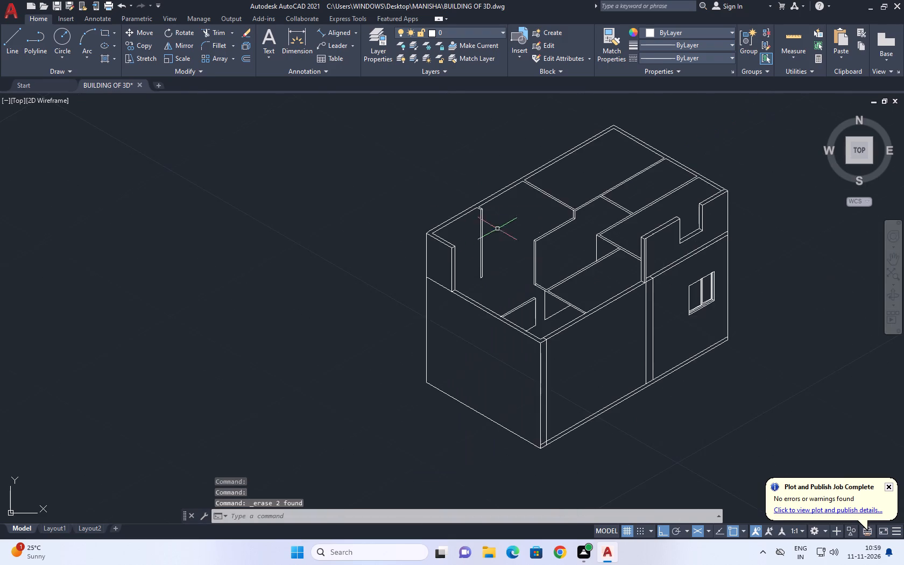
Draw a vertical line from the inner wall line's corner beside the short partition stub down to near the stub's foot.
{"action": "middle_click_drag", "start_coordinate": [550, 199], "coordinate": [553, 238]}
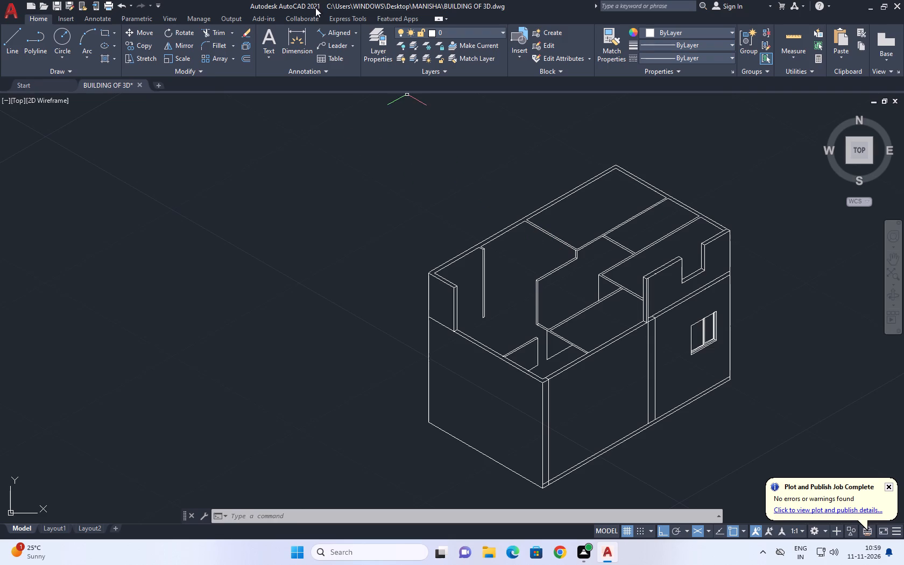
{"action": "scroll", "coordinate": [485, 330], "scroll_direction": "up", "scroll_amount": 2}
{"action": "middle_click_drag", "start_coordinate": [475, 319], "coordinate": [473, 327]}
{"action": "scroll", "coordinate": [473, 327], "scroll_direction": "up", "scroll_amount": 1}
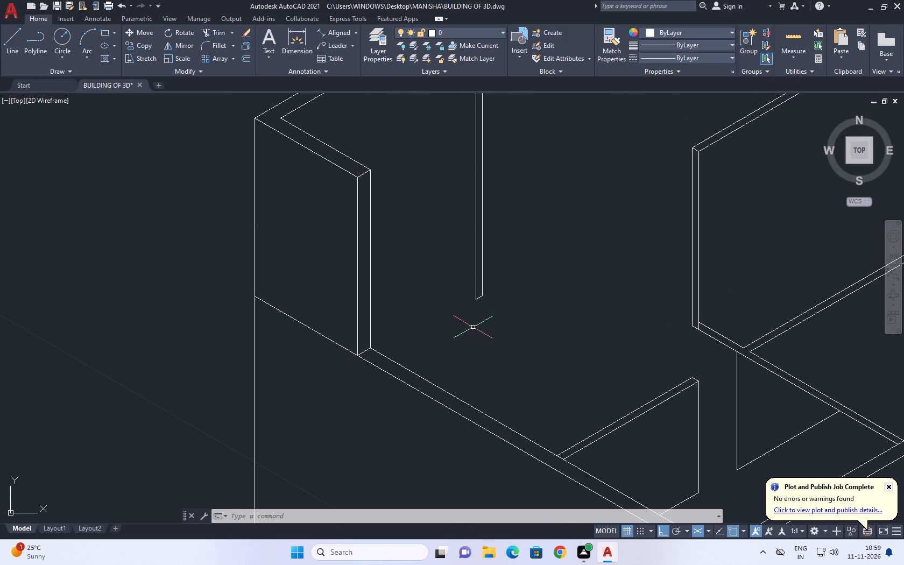
{"action": "middle_click_drag", "start_coordinate": [442, 287], "coordinate": [481, 375]}
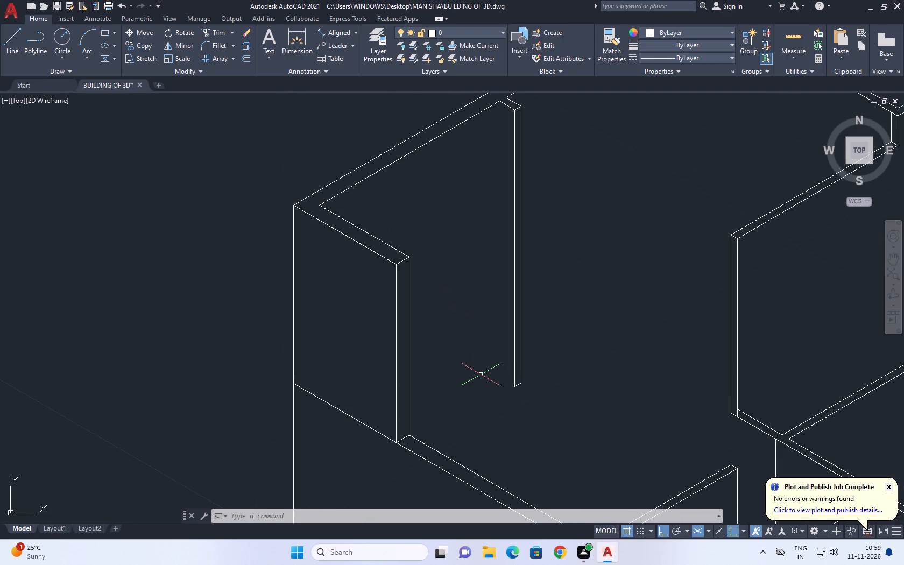
{"action": "key", "text": "l"}
{"action": "key", "text": "space"}
{"action": "scroll", "coordinate": [505, 371], "scroll_direction": "down", "scroll_amount": 1}
{"action": "scroll", "coordinate": [489, 207], "scroll_direction": "up", "scroll_amount": 2}
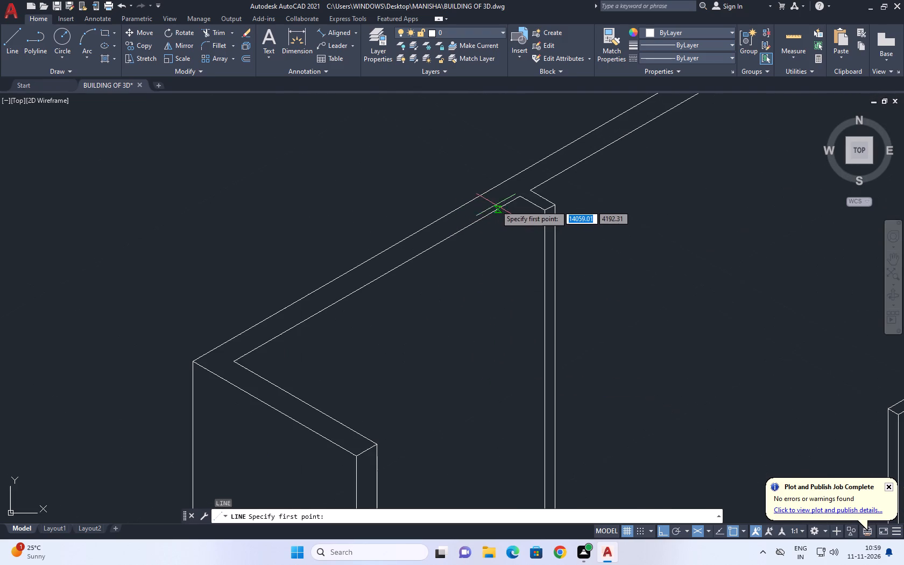
{"action": "left_click", "coordinate": [516, 194]}
{"action": "scroll", "coordinate": [523, 203], "scroll_direction": "down", "scroll_amount": 3}
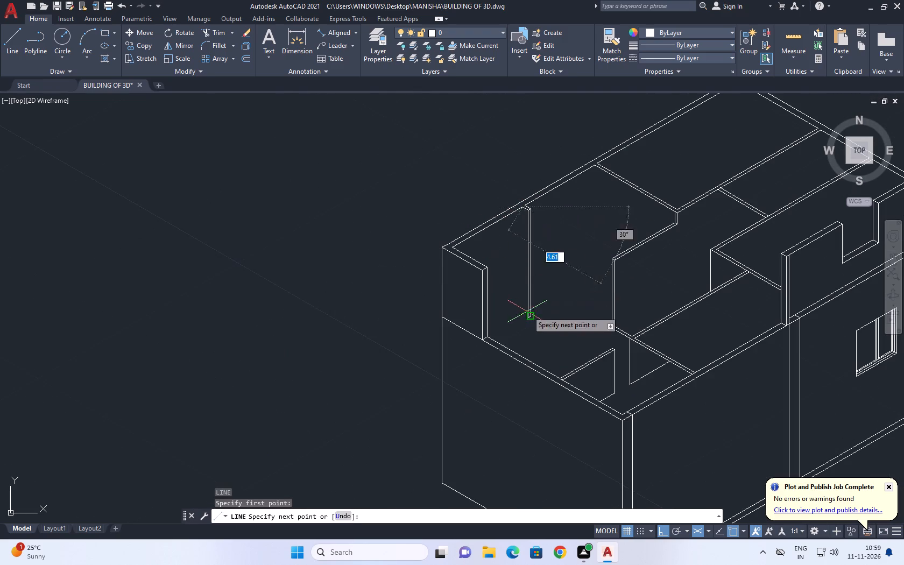
{"action": "scroll", "coordinate": [516, 317], "scroll_direction": "up", "scroll_amount": 2}
{"action": "key", "text": "F5"}
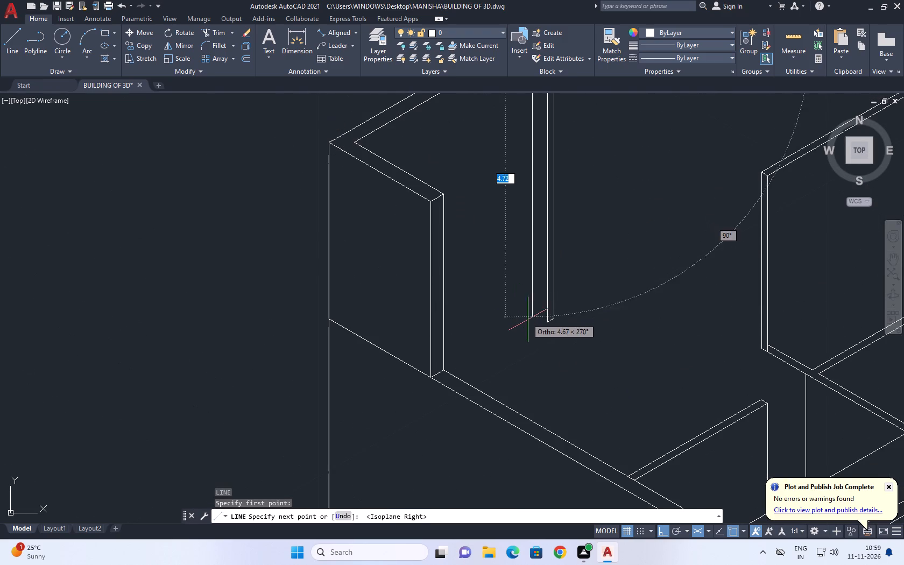
{"action": "scroll", "coordinate": [530, 321], "scroll_direction": "up", "scroll_amount": 2}
{"action": "left_click", "coordinate": [523, 313]}
{"action": "key", "text": "space"}
Draw an isometric line about 0.69 long at 150° from the stub's front foot corner across the new vertical edge.
{"action": "key", "text": "space"}
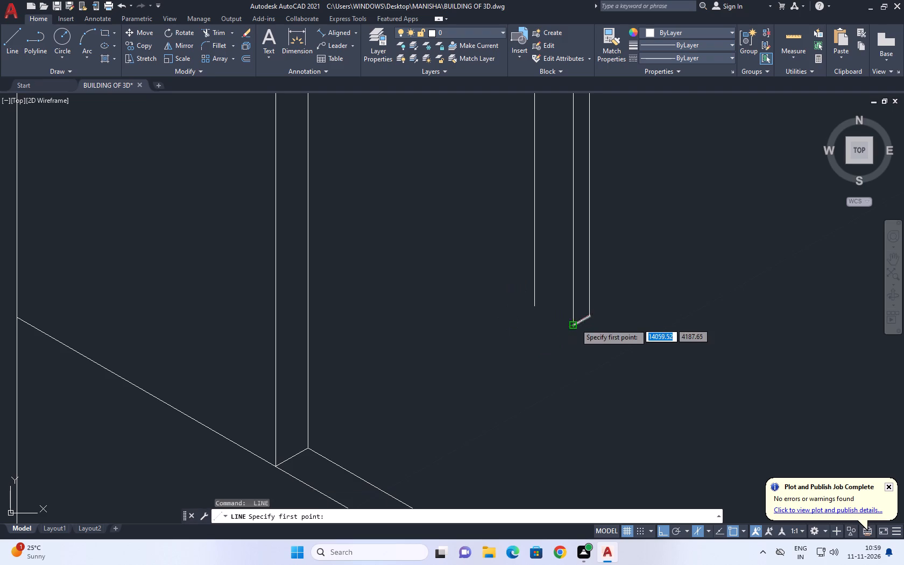
{"action": "left_click", "coordinate": [575, 324]}
{"action": "key", "text": "F5"}
{"action": "key", "text": "F5"}
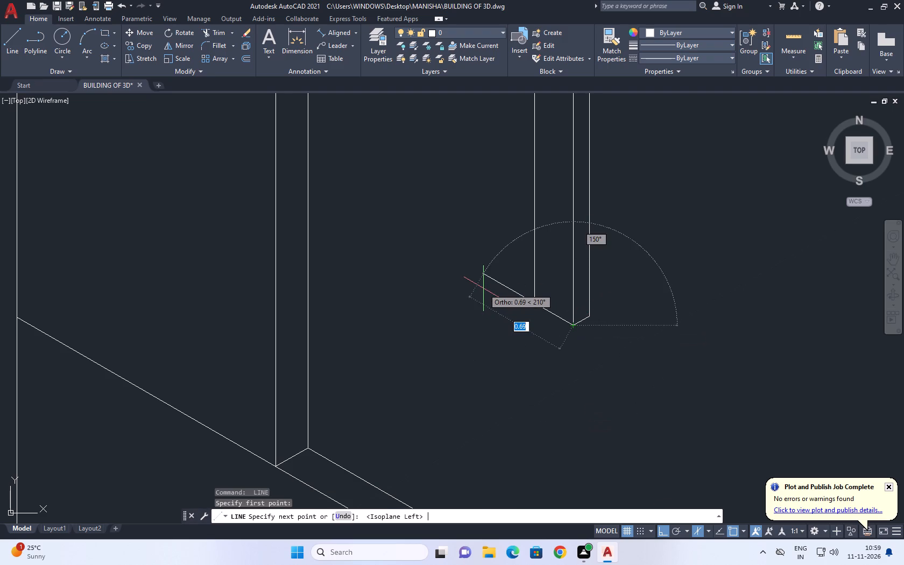
{"action": "left_click", "coordinate": [482, 288]}
{"action": "key", "text": "space"}
Fillet the new vertical edge with the 150° line at radius 0 to close the stub's foot.
{"action": "middle_click_drag", "start_coordinate": [527, 287], "coordinate": [533, 322]}
{"action": "type", "text": "F"}
{"action": "key", "text": "space"}
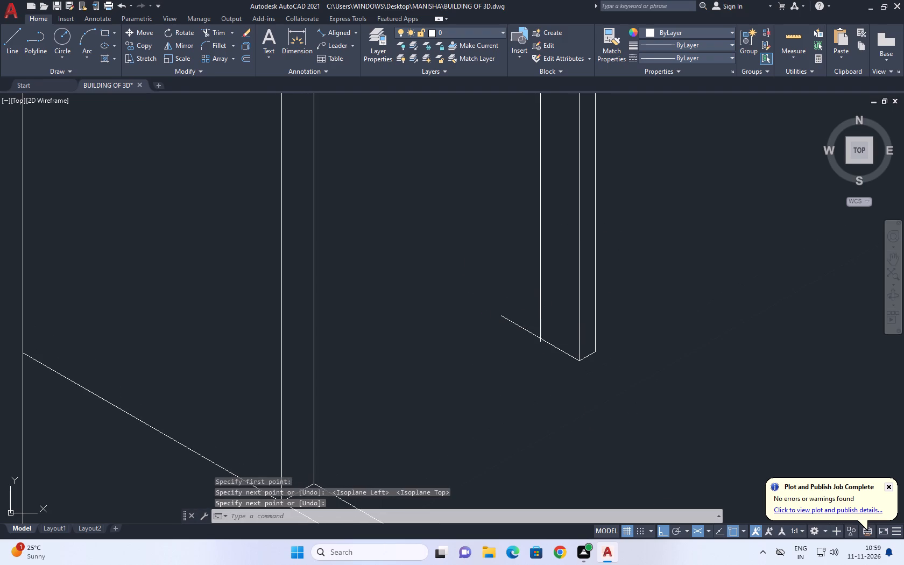
{"action": "scroll", "coordinate": [537, 330], "scroll_direction": "up", "scroll_amount": 2}
{"action": "left_click", "coordinate": [543, 336]}
{"action": "left_click", "coordinate": [550, 358]}
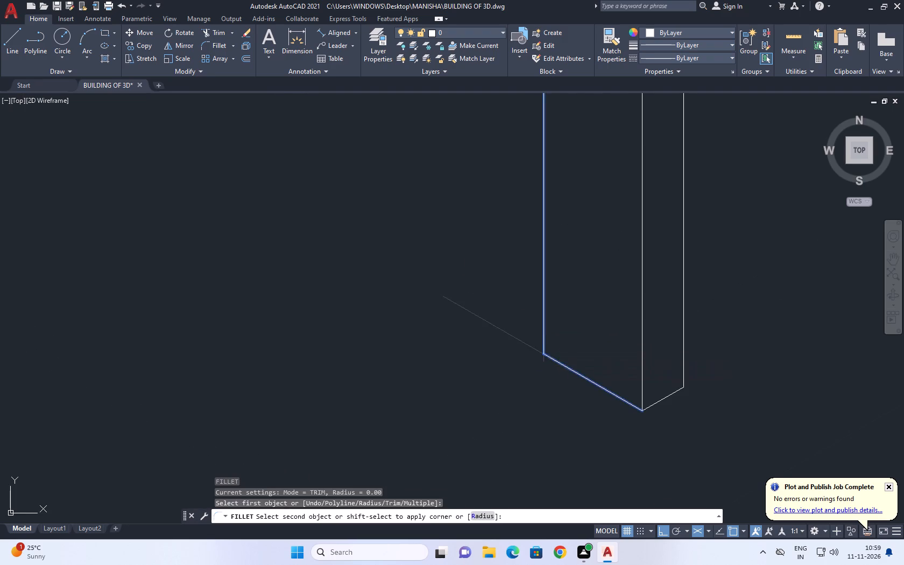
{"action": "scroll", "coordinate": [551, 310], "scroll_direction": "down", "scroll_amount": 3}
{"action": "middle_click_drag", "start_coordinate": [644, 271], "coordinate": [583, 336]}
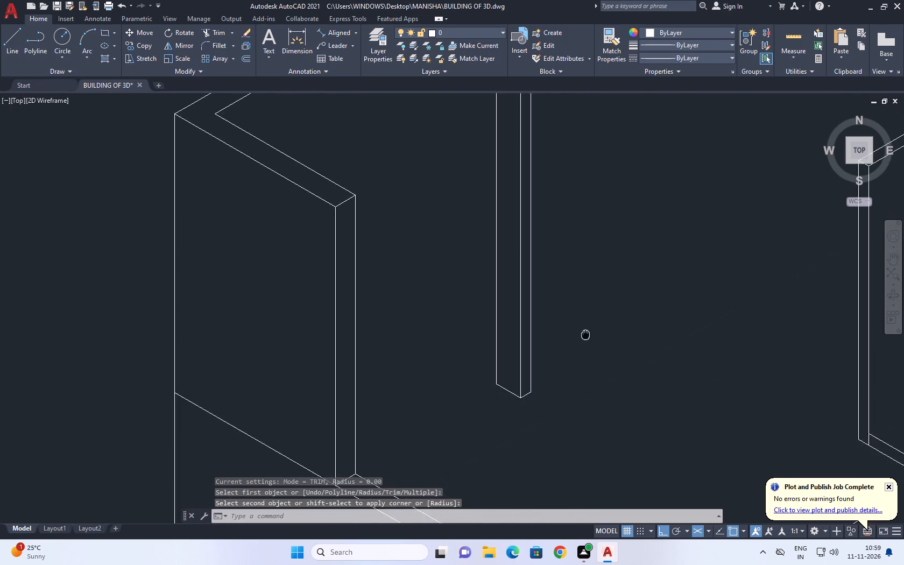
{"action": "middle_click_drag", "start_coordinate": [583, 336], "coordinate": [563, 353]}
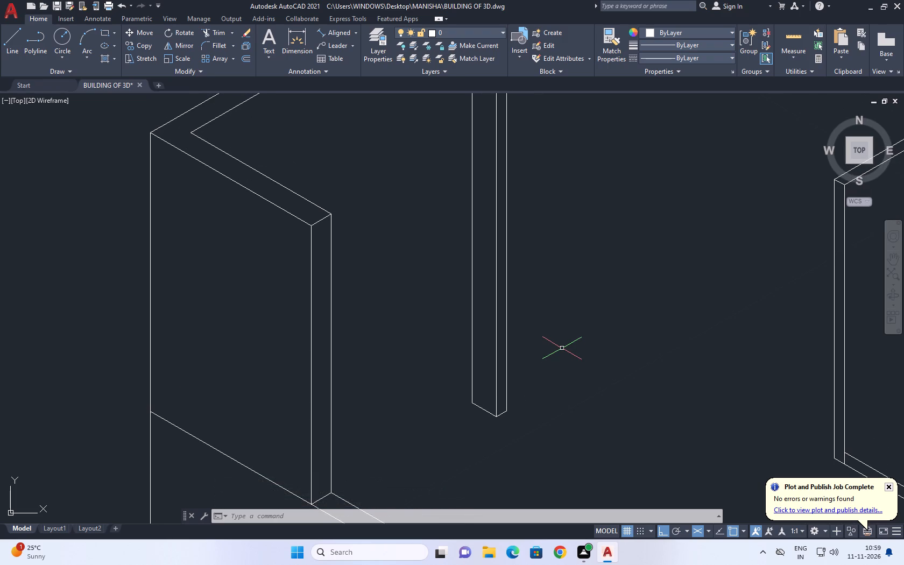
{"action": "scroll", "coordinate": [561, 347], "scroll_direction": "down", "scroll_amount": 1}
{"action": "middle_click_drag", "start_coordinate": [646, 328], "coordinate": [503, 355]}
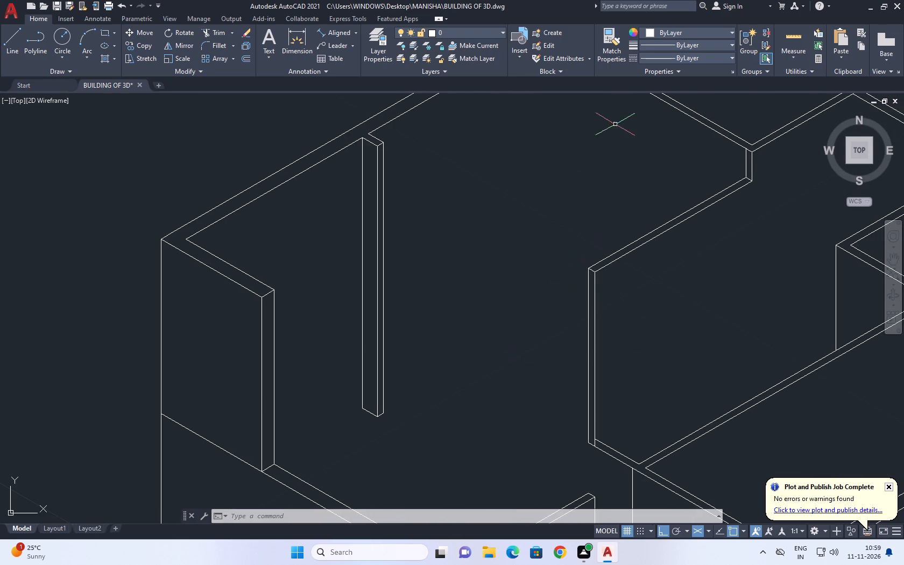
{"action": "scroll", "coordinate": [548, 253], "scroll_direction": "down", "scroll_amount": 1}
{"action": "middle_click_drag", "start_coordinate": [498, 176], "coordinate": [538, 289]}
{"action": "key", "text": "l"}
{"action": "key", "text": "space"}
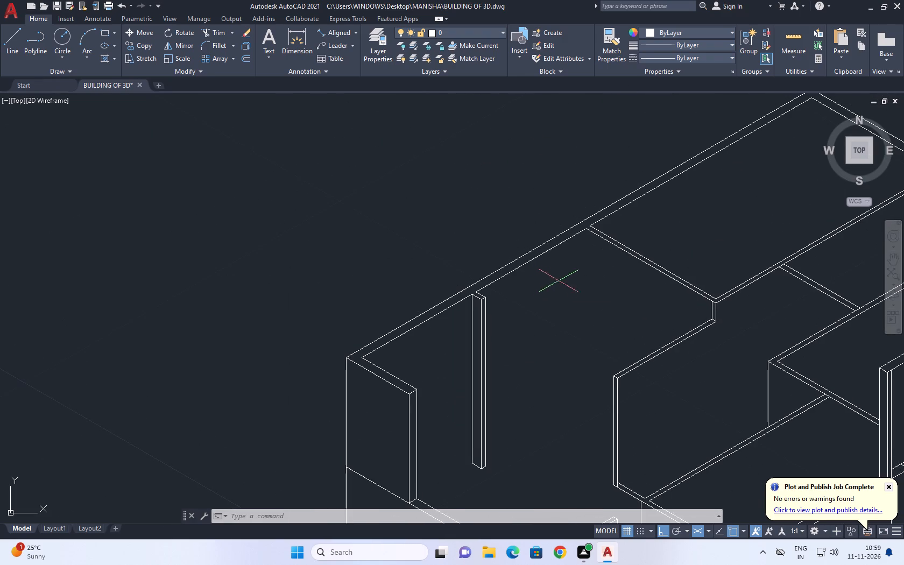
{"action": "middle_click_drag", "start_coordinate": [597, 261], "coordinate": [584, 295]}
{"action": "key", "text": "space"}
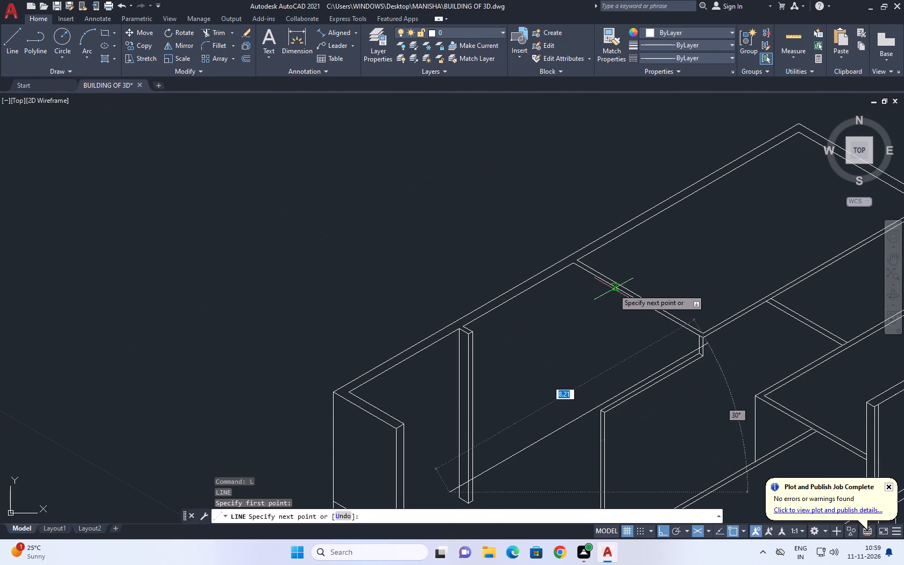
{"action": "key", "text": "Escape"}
Copy the cross partition's near top line from the top to the foot of the short vertical edge at its inner end.
{"action": "middle_click_drag", "start_coordinate": [612, 299], "coordinate": [575, 288]}
{"action": "left_click", "coordinate": [580, 274]}
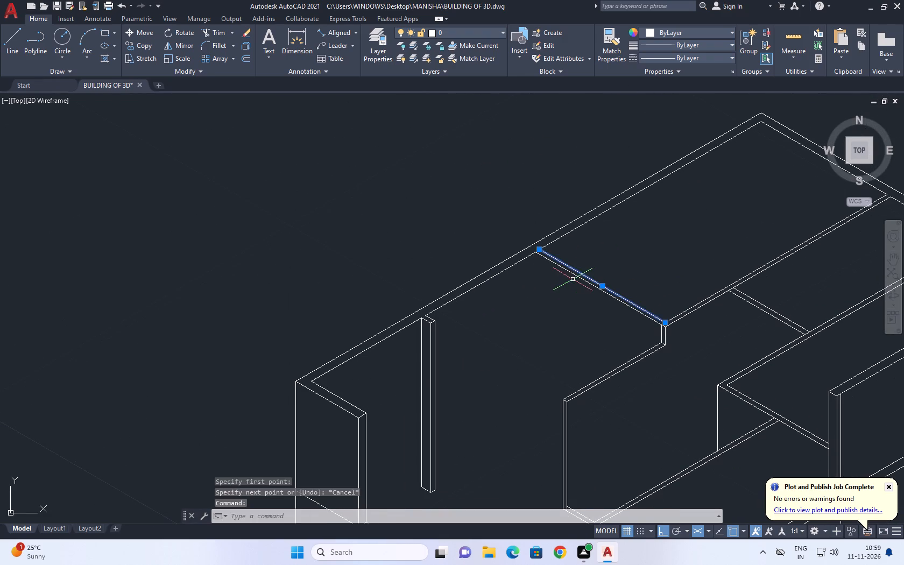
{"action": "key", "text": "Escape"}
{"action": "left_click", "coordinate": [576, 275]}
{"action": "middle_click", "coordinate": [550, 283]}
{"action": "type", "text": "CO"}
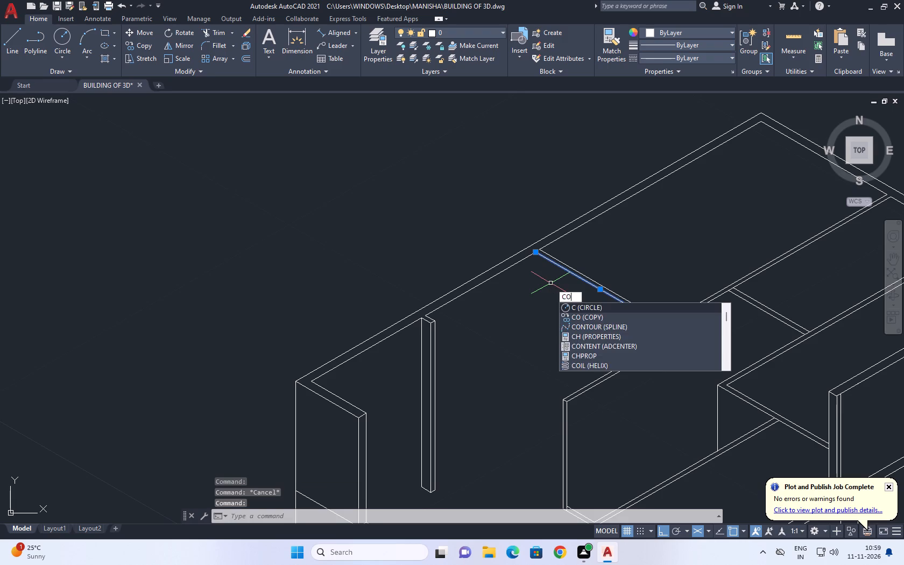
{"action": "key", "text": "space"}
{"action": "middle_click_drag", "start_coordinate": [593, 296], "coordinate": [560, 290]}
{"action": "scroll", "coordinate": [629, 330], "scroll_direction": "up", "scroll_amount": 3}
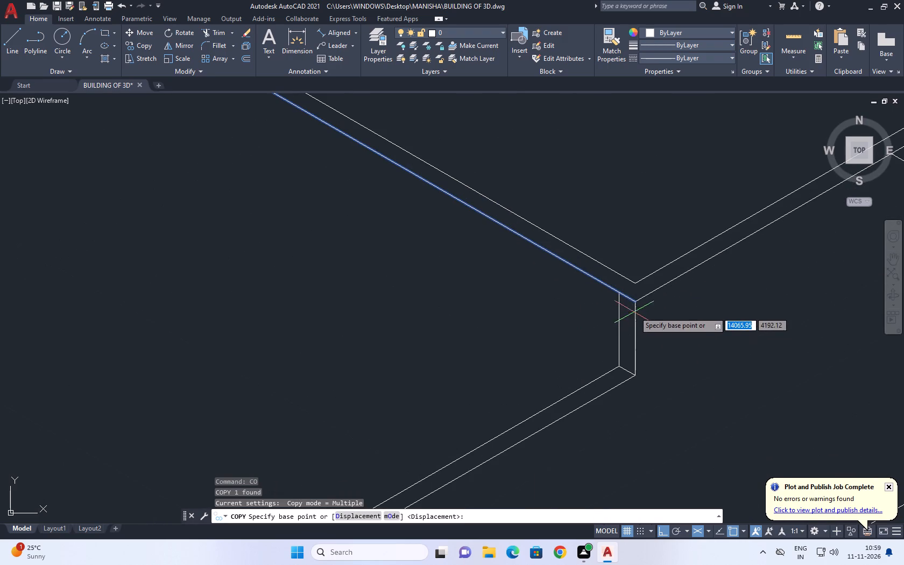
{"action": "left_click", "coordinate": [636, 303]}
{"action": "left_click", "coordinate": [633, 376]}
{"action": "key", "text": "Escape"}
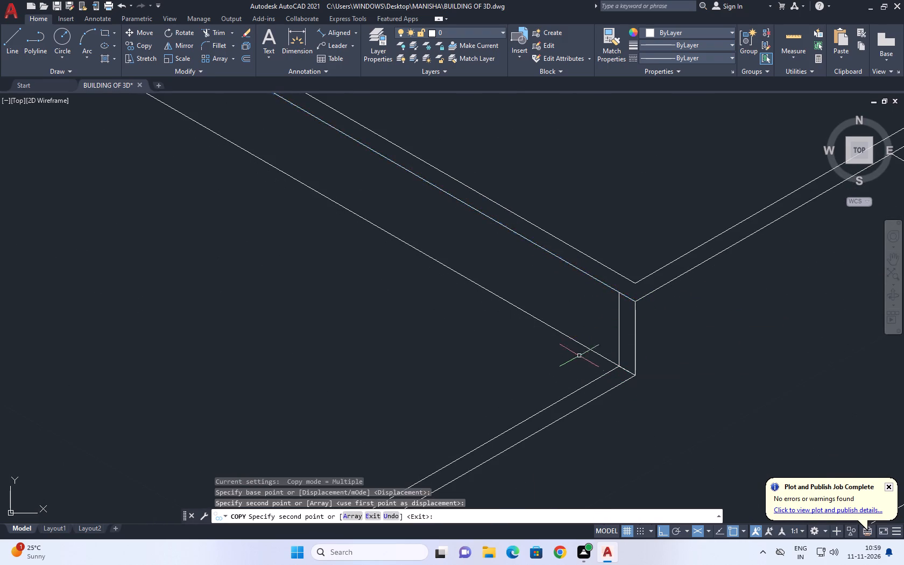
Draw a vertical line from the cross partition's junction with the long outer wall down to the copied line's end.
{"action": "scroll", "coordinate": [590, 338], "scroll_direction": "down", "scroll_amount": 3}
{"action": "middle_click_drag", "start_coordinate": [479, 275], "coordinate": [488, 306]}
{"action": "type", "text": "L"}
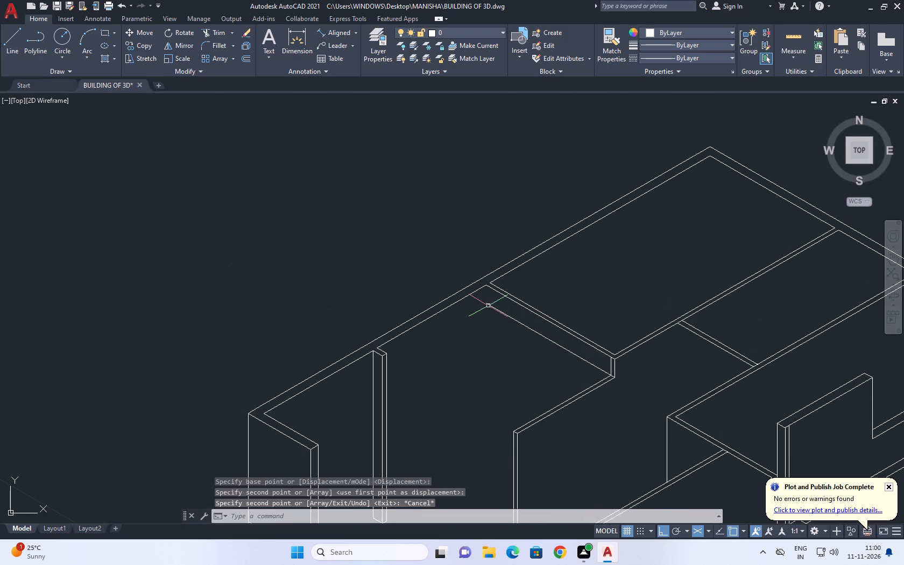
{"action": "key", "text": "space"}
{"action": "scroll", "coordinate": [488, 306], "scroll_direction": "up", "scroll_amount": 2}
{"action": "left_click", "coordinate": [478, 251]}
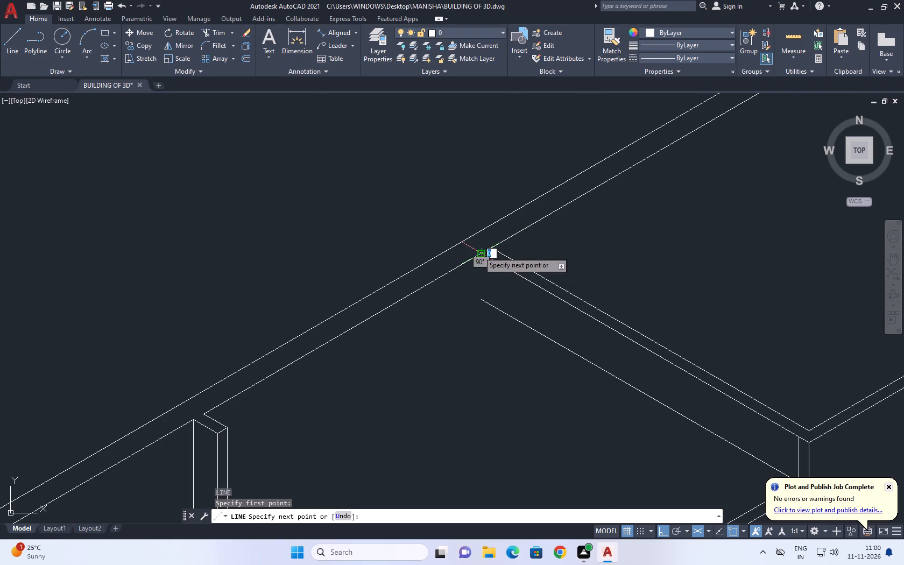
{"action": "left_click", "coordinate": [478, 301]}
{"action": "key", "text": "Escape"}
{"action": "scroll", "coordinate": [504, 255], "scroll_direction": "down", "scroll_amount": 2}
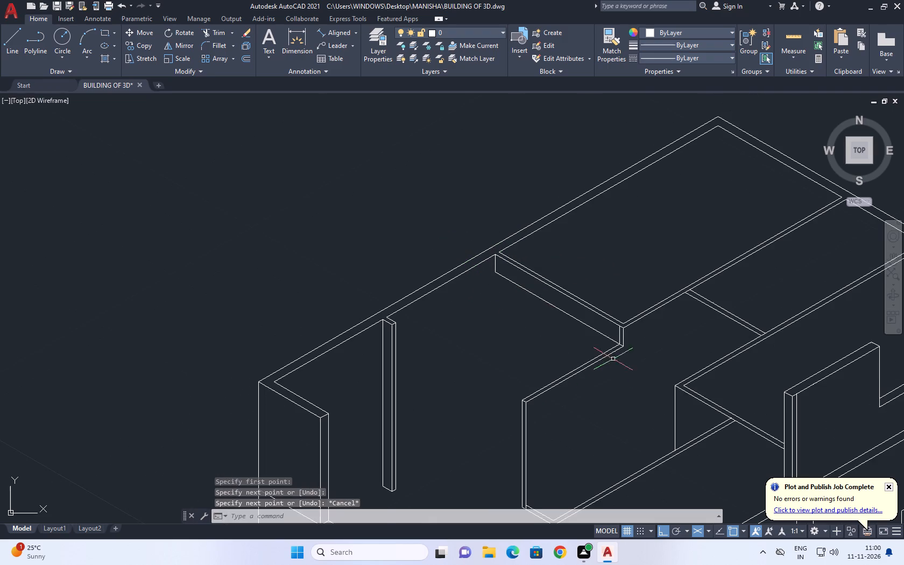
Stretch the copied line's inner end back to the foot of the inner vertical edge of the partition corner.
{"action": "scroll", "coordinate": [609, 334], "scroll_direction": "up", "scroll_amount": 2}
{"action": "left_click", "coordinate": [608, 330]}
{"action": "left_click", "coordinate": [575, 355]}
{"action": "scroll", "coordinate": [640, 365], "scroll_direction": "up", "scroll_amount": 1}
{"action": "left_click", "coordinate": [645, 372]}
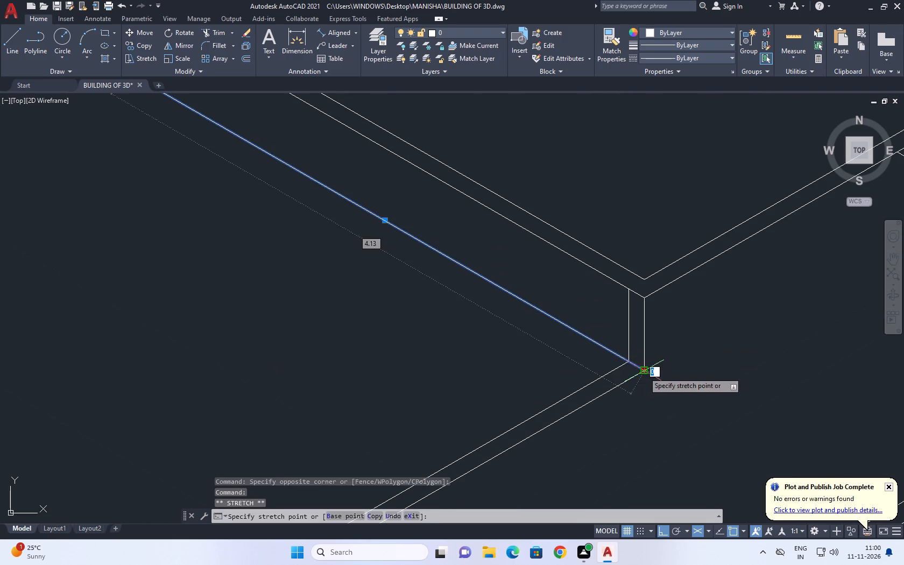
{"action": "left_click", "coordinate": [627, 363]}
{"action": "scroll", "coordinate": [561, 316], "scroll_direction": "down", "scroll_amount": 2}
{"action": "key", "text": "Escape"}
{"action": "middle_click_drag", "start_coordinate": [515, 308], "coordinate": [519, 309]}
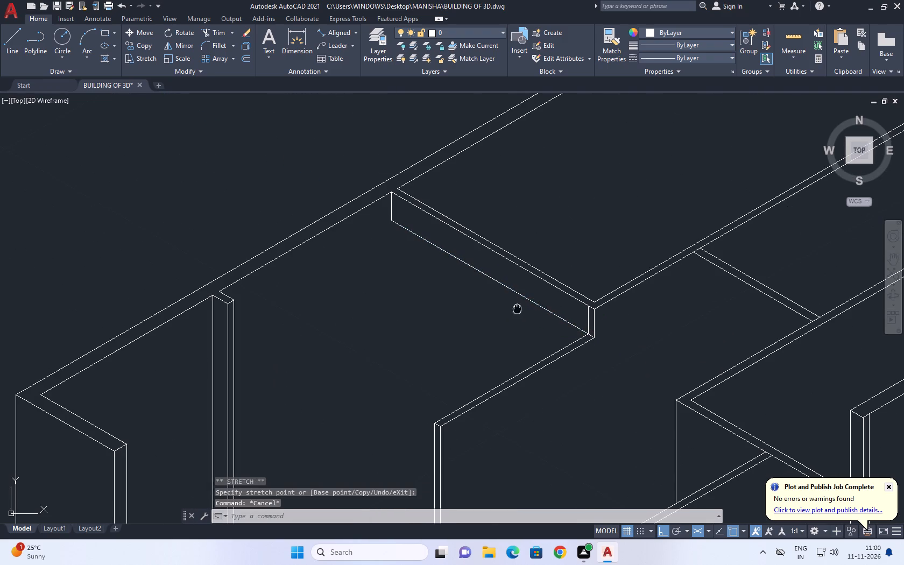
{"action": "middle_click_drag", "start_coordinate": [519, 309], "coordinate": [615, 329]}
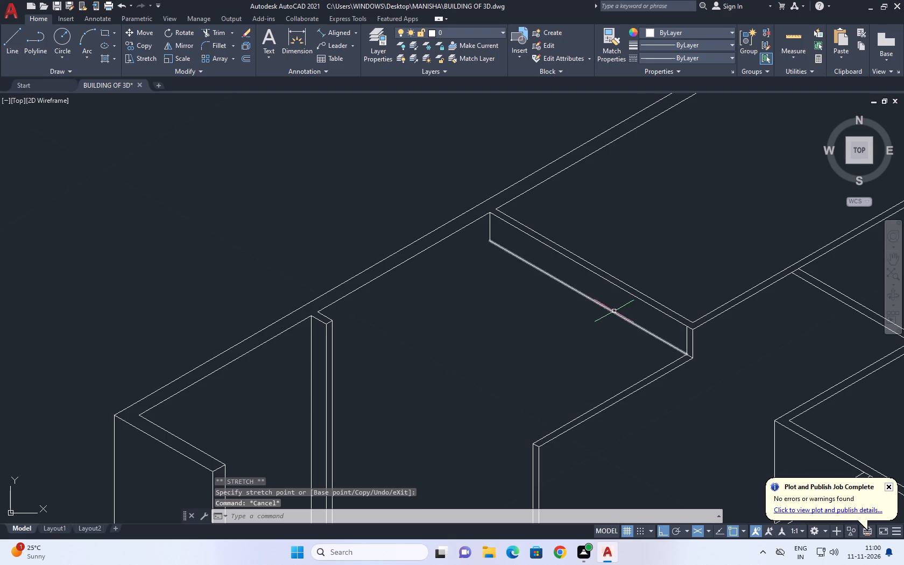
Copy the cross partition's lower line 0.56 at 210° to form the front edge of a counter top.
{"action": "left_click", "coordinate": [615, 310]}
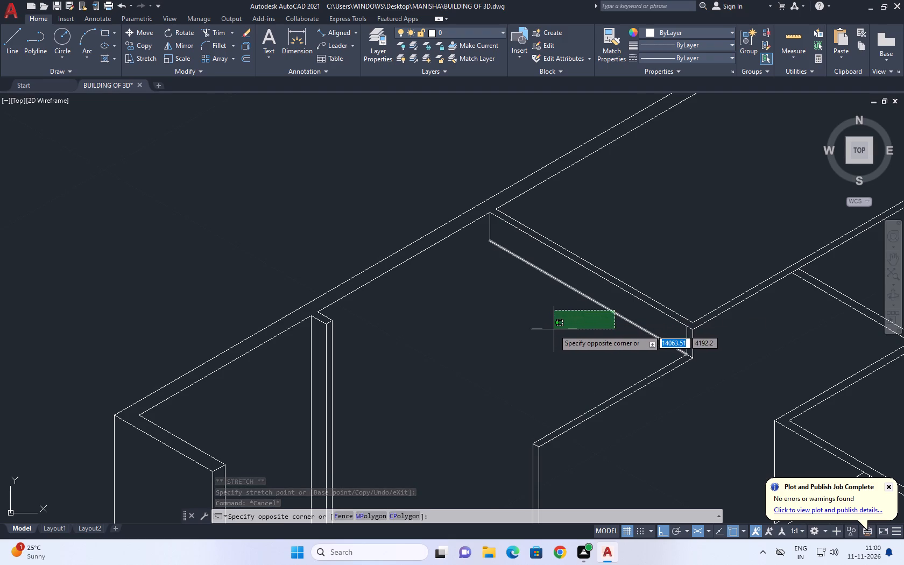
{"action": "left_click_drag", "start_coordinate": [537, 316], "coordinate": [526, 319]}
{"action": "middle_click_drag", "start_coordinate": [563, 327], "coordinate": [556, 341]}
{"action": "key", "text": "c"}
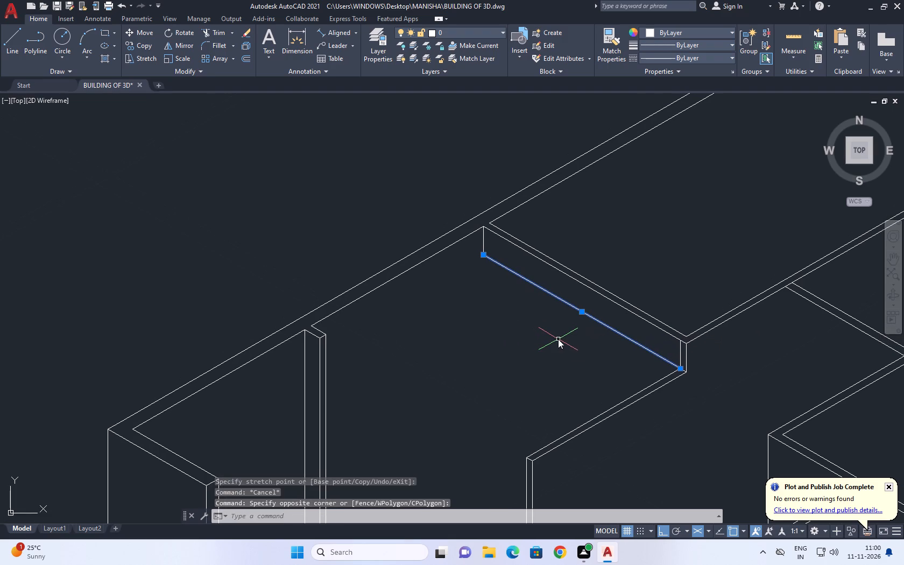
{"action": "type", "text": "O"}
{"action": "key", "text": "space"}
{"action": "scroll", "coordinate": [606, 337], "scroll_direction": "up", "scroll_amount": 1}
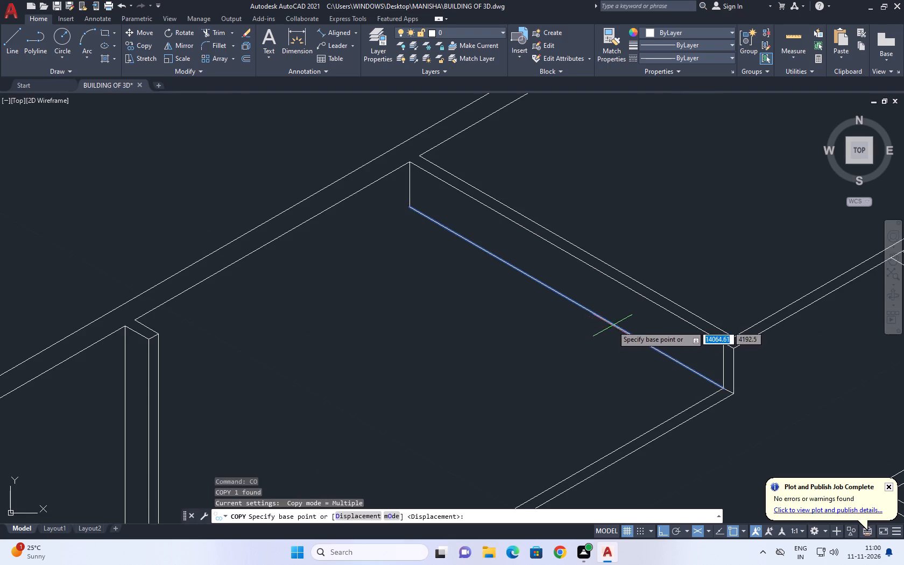
{"action": "left_click", "coordinate": [613, 326]}
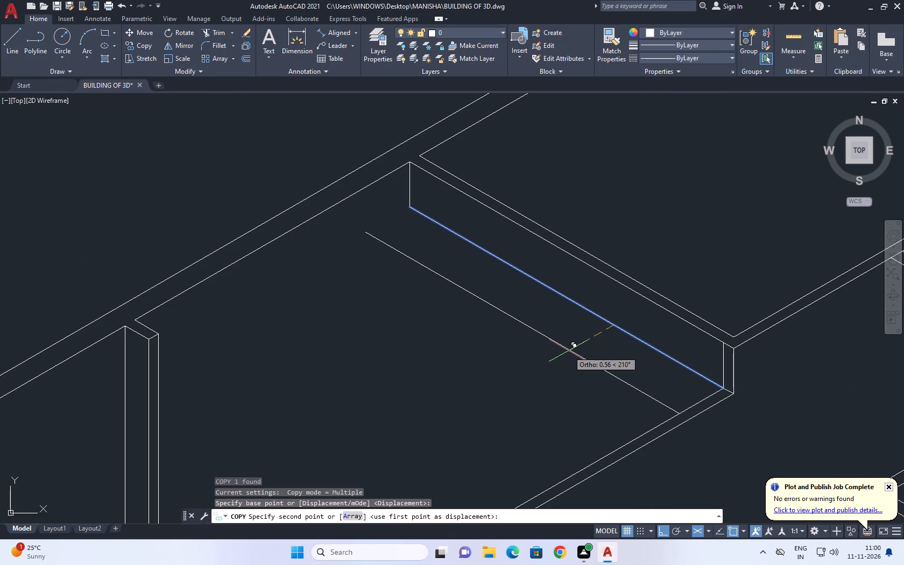
{"action": "type", "text": "0.56"}
{"action": "key", "text": "Return"}
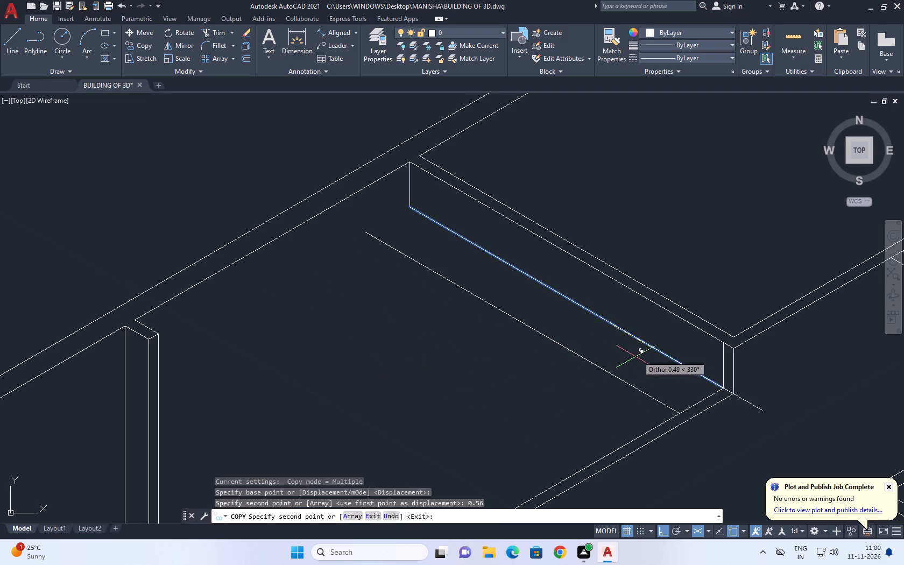
{"action": "key", "text": "Escape"}
Move the copied front edge slightly at 30° toward the cross partition to narrow the counter top.
{"action": "scroll", "coordinate": [500, 330], "scroll_direction": "up", "scroll_amount": 1}
{"action": "middle_click_drag", "start_coordinate": [500, 329], "coordinate": [615, 331]}
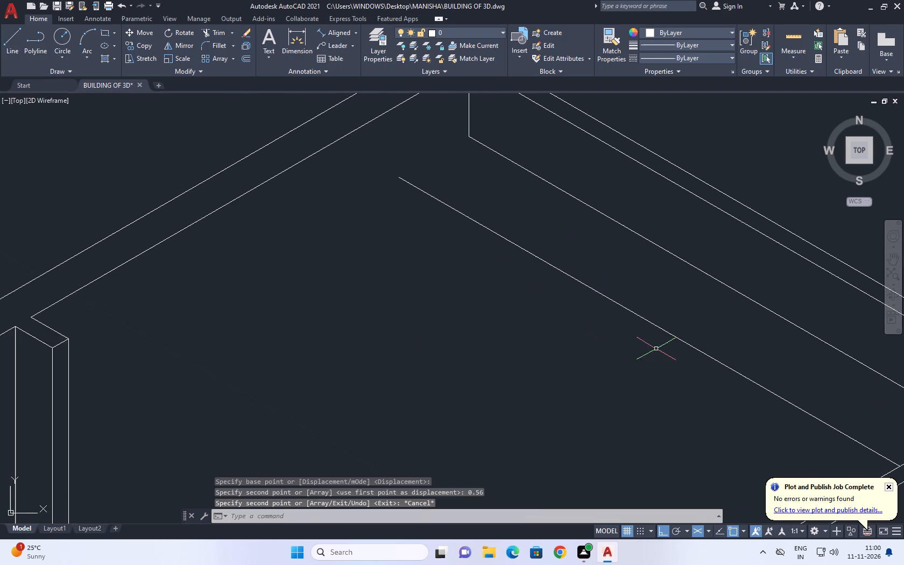
{"action": "left_click", "coordinate": [674, 326]}
{"action": "left_click_drag", "start_coordinate": [641, 334], "coordinate": [631, 336]}
{"action": "scroll", "coordinate": [648, 324], "scroll_direction": "down", "scroll_amount": 4}
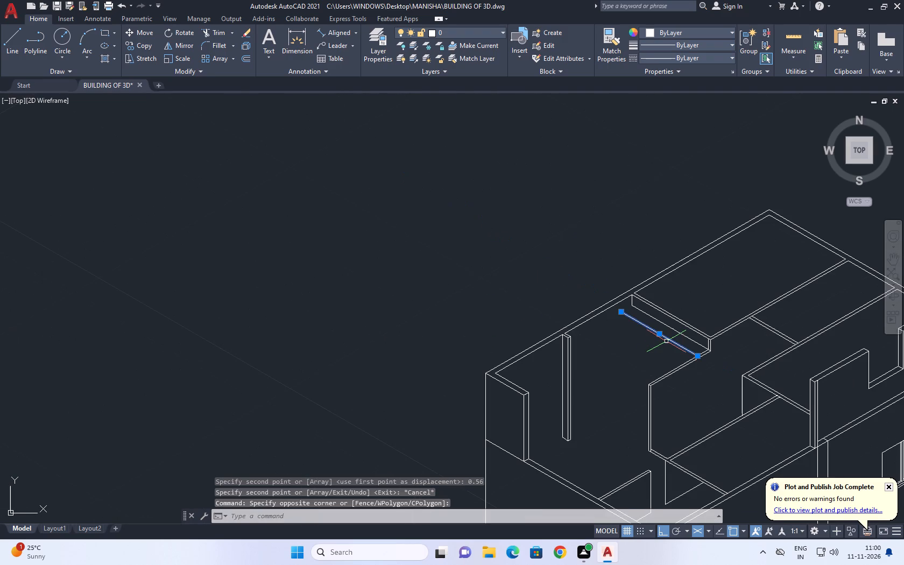
{"action": "key", "text": "m"}
{"action": "key", "text": "space"}
{"action": "scroll", "coordinate": [677, 344], "scroll_direction": "up", "scroll_amount": 4}
{"action": "left_click", "coordinate": [681, 344]}
{"action": "left_click", "coordinate": [705, 338]}
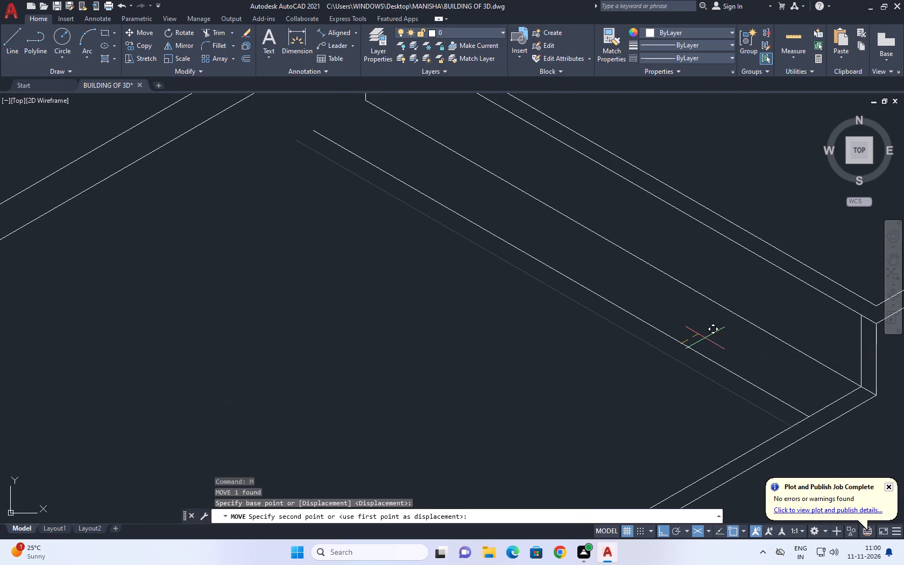
{"action": "scroll", "coordinate": [654, 326], "scroll_direction": "down", "scroll_amount": 1}
Draw a line from the foot of the short vertical at the long outer wall to the front edge's end.
{"action": "middle_click_drag", "start_coordinate": [668, 341], "coordinate": [670, 356]}
{"action": "key", "text": "l"}
{"action": "key", "text": "space"}
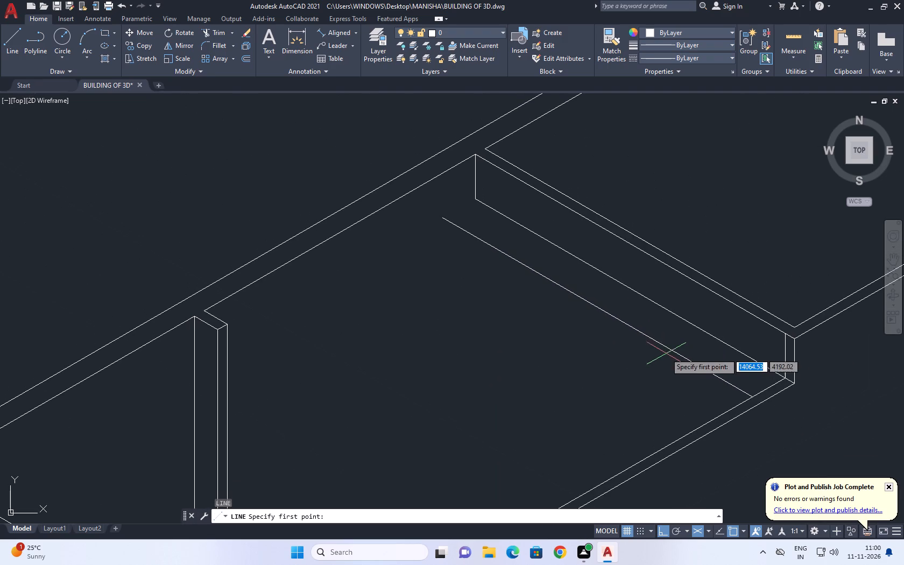
{"action": "left_click", "coordinate": [470, 199]}
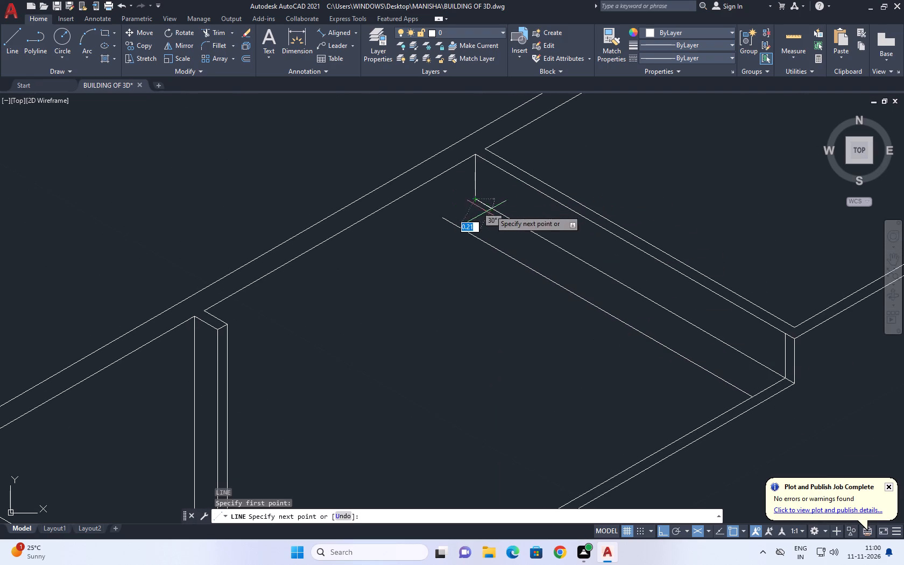
{"action": "left_click", "coordinate": [439, 218]}
{"action": "key", "text": "space"}
{"action": "scroll", "coordinate": [436, 241], "scroll_direction": "down", "scroll_amount": 2}
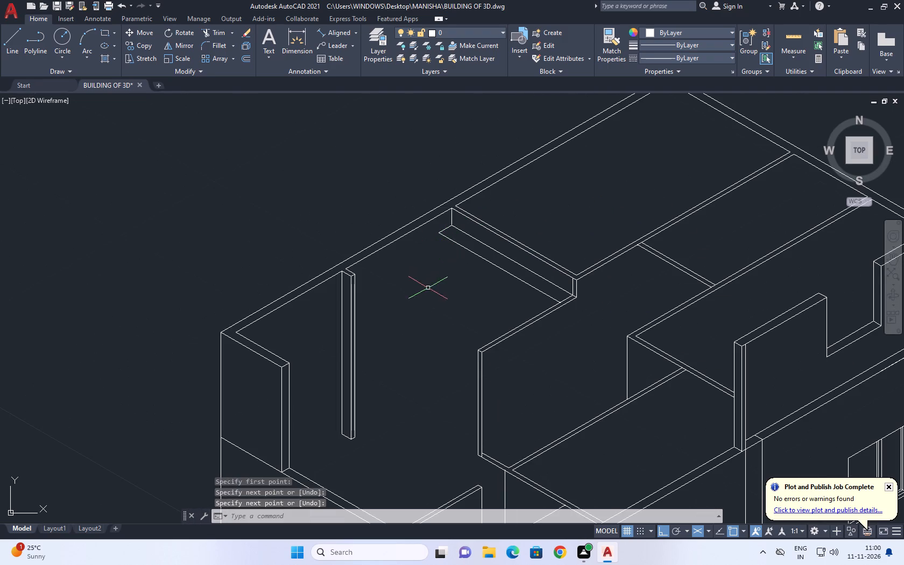
Draw the counter's front face: a vertical line 1 down from its outer front corner and a 330° line across the inner partition.
{"action": "key", "text": "space"}
{"action": "left_click", "coordinate": [439, 231]}
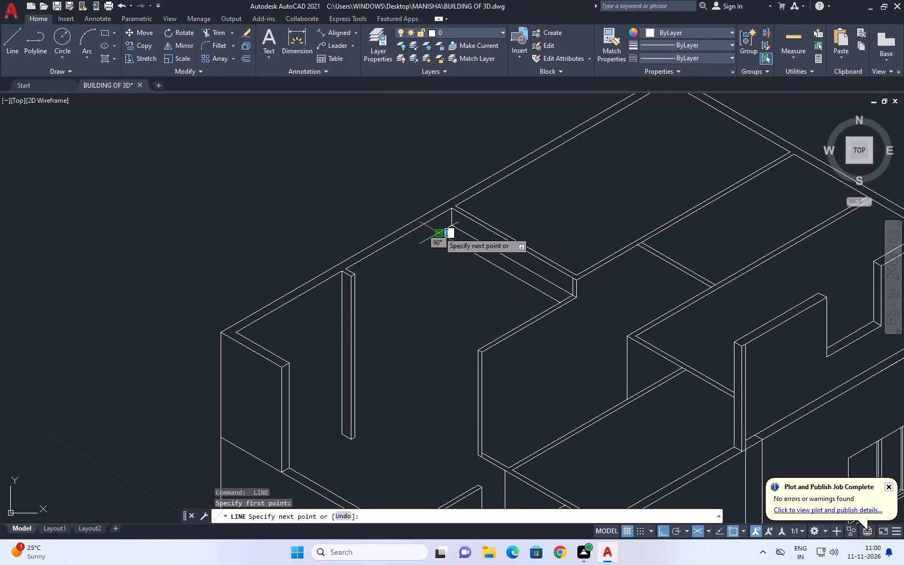
{"action": "key", "text": "F5"}
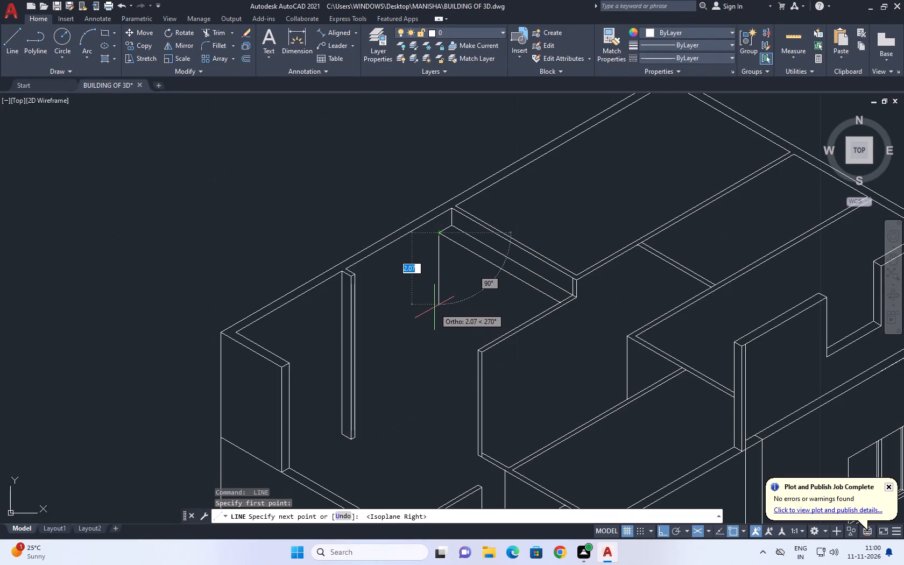
{"action": "scroll", "coordinate": [434, 297], "scroll_direction": "up", "scroll_amount": 1}
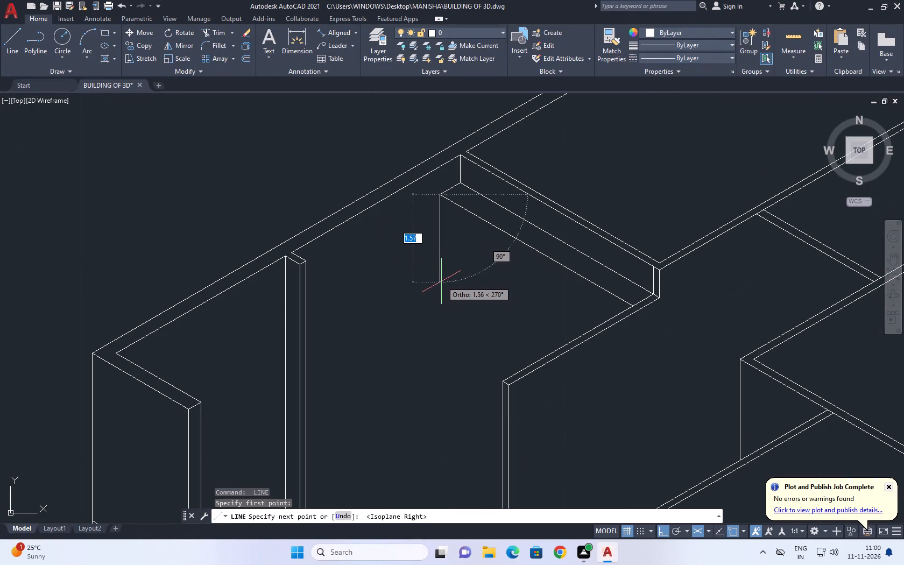
{"action": "key", "text": "1"}
{"action": "key", "text": "Return"}
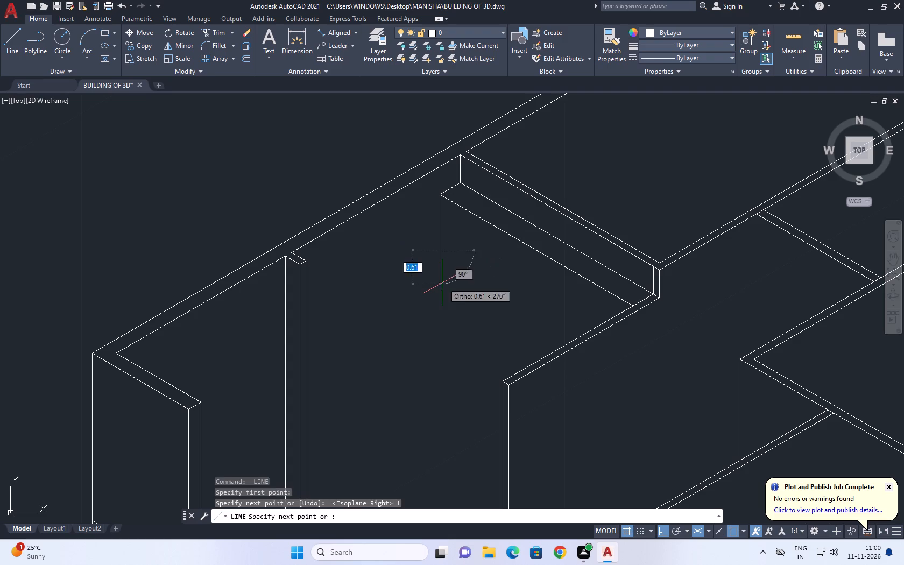
{"action": "key", "text": "F5"}
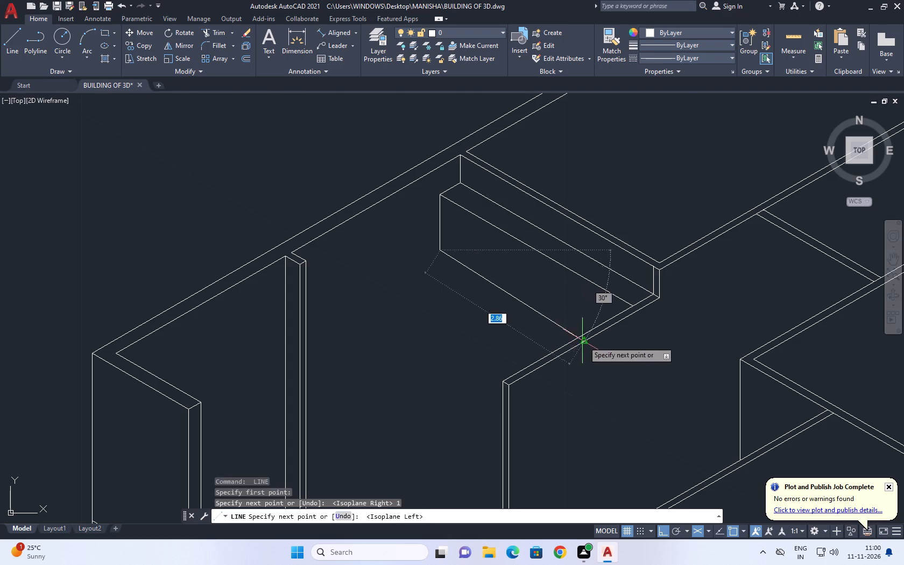
{"action": "scroll", "coordinate": [604, 352], "scroll_direction": "up", "scroll_amount": 2}
{"action": "left_click", "coordinate": [606, 341]}
{"action": "key", "text": "Escape"}
Trim the front face's bottom line at the inner partition and delete the leftover piece beyond it.
{"action": "middle_click_drag", "start_coordinate": [535, 250], "coordinate": [571, 300]}
{"action": "type", "text": "TR"}
{"action": "key", "text": "space"}
{"action": "left_click", "coordinate": [597, 361]}
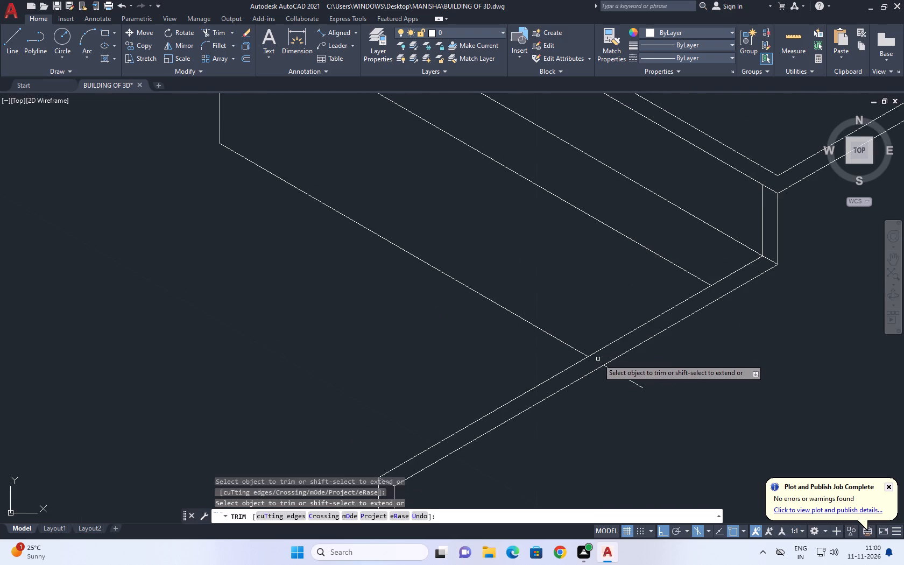
{"action": "key", "text": "space"}
{"action": "left_click", "coordinate": [647, 382]}
{"action": "left_click", "coordinate": [632, 395]}
{"action": "key", "text": "Delete"}
{"action": "scroll", "coordinate": [540, 337], "scroll_direction": "down", "scroll_amount": 3}
{"action": "middle_click_drag", "start_coordinate": [500, 313], "coordinate": [585, 322]}
{"action": "scroll", "coordinate": [543, 311], "scroll_direction": "up", "scroll_amount": 1}
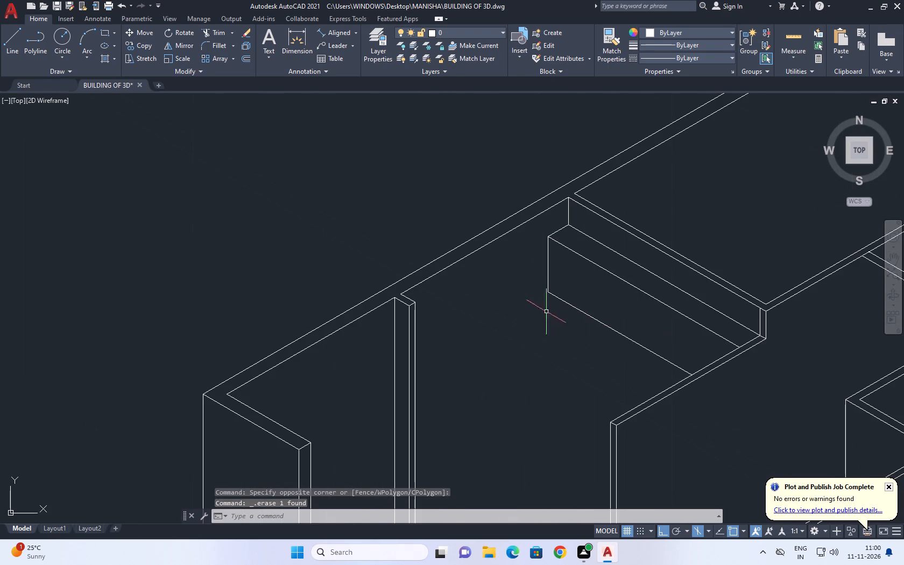
Draw the recessed base: a vertical line 0.4 down from near the bottom edge's outer corner and a 330° line across the inner partition.
{"action": "middle_click", "coordinate": [555, 308]}
{"action": "key", "text": "l"}
{"action": "key", "text": "space"}
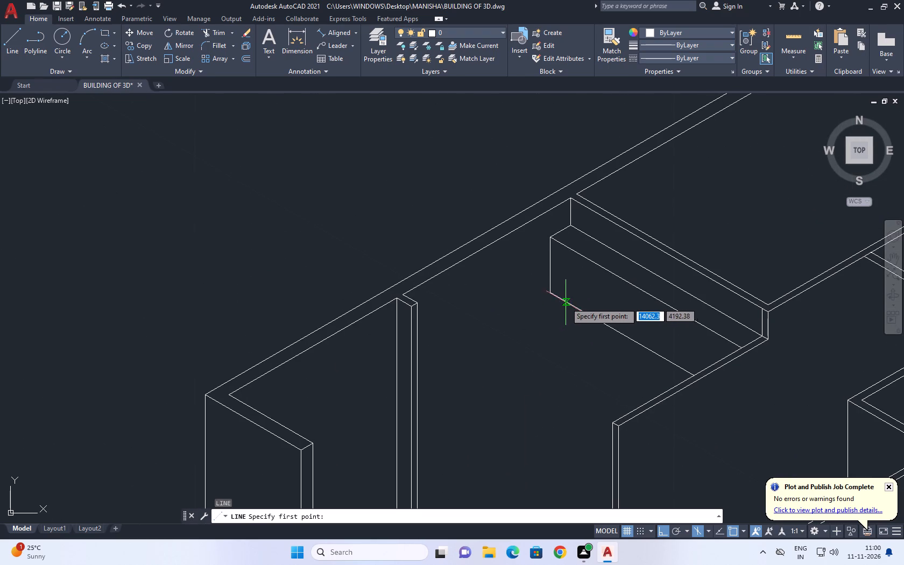
{"action": "left_click", "coordinate": [559, 299]}
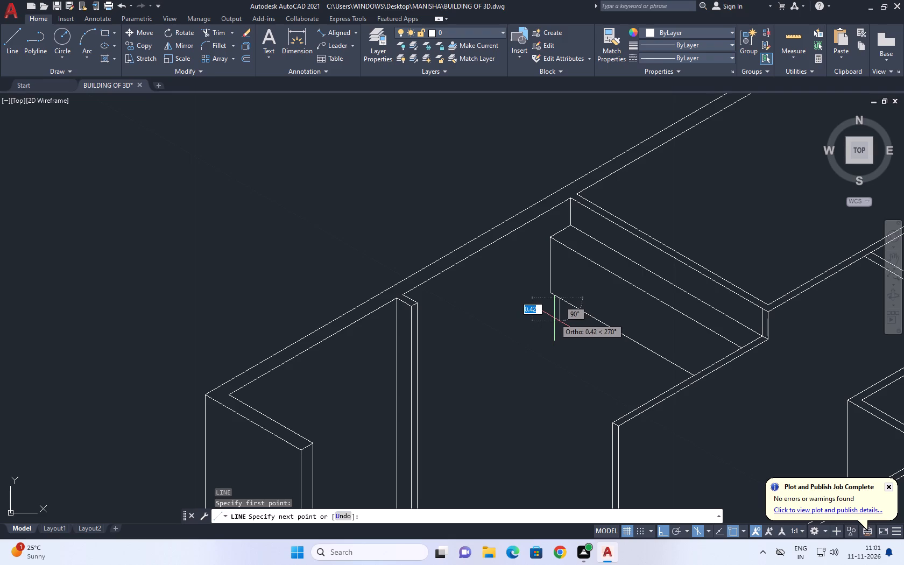
{"action": "key", "text": "0"}
{"action": "type", "text": ".4"}
{"action": "key", "text": "Return"}
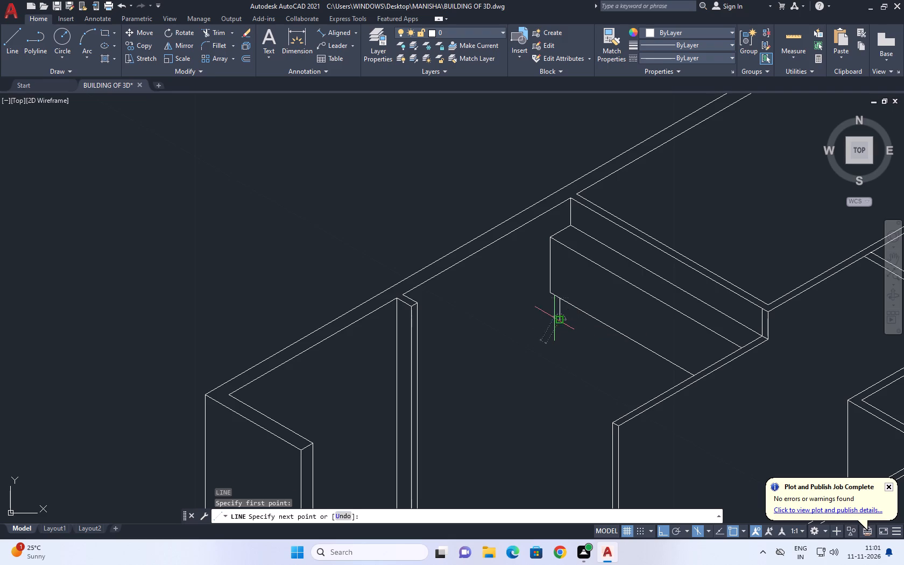
{"action": "scroll", "coordinate": [675, 393], "scroll_direction": "up", "scroll_amount": 2}
{"action": "left_click", "coordinate": [720, 396]}
{"action": "key", "text": "space"}
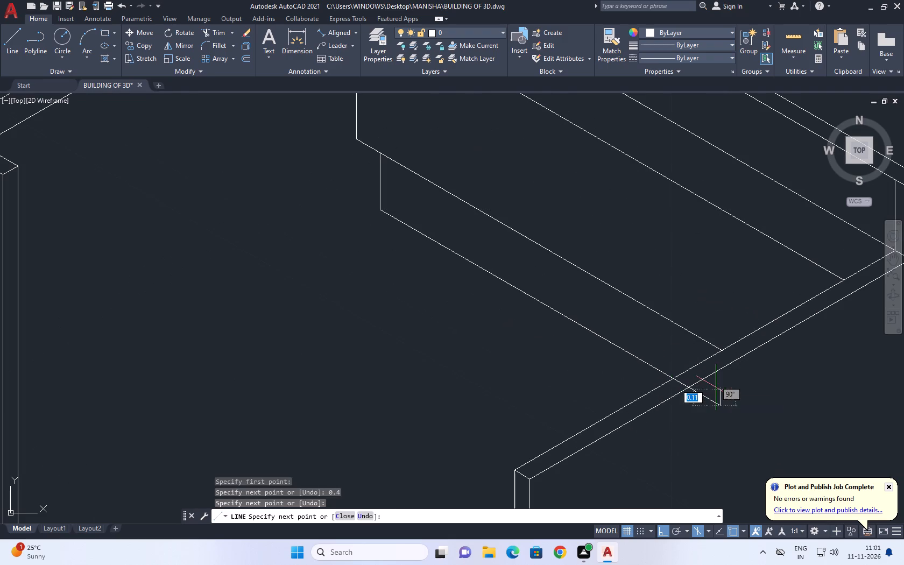
Trim the recessed base's bottom line at the inner partition and remove the remaining piece beyond it.
{"action": "key", "text": "t"}
{"action": "key", "text": "r"}
{"action": "key", "text": "space"}
{"action": "left_click", "coordinate": [684, 383]}
{"action": "left_click", "coordinate": [663, 389]}
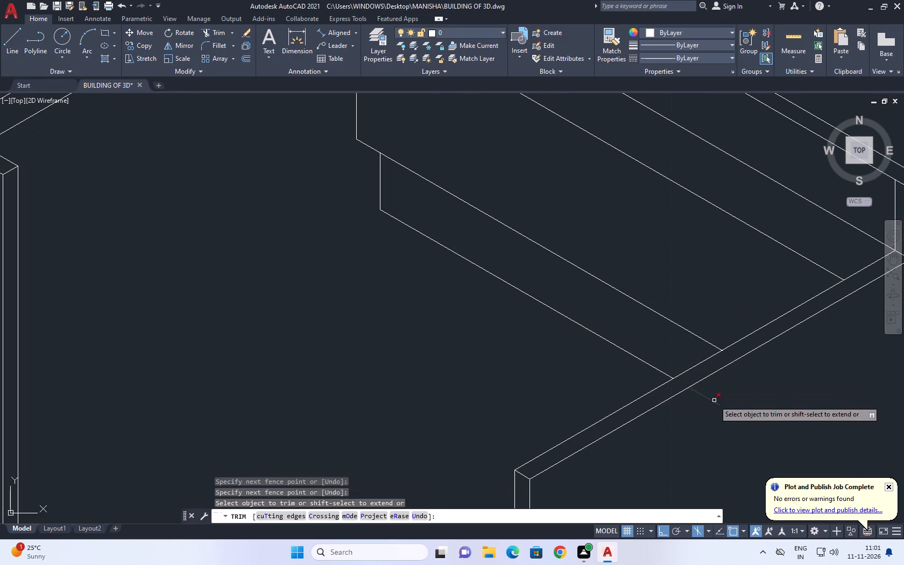
{"action": "left_click", "coordinate": [714, 401]}
{"action": "key", "text": "space"}
Divide the counter's front top edge into 7 segments.
{"action": "scroll", "coordinate": [570, 347], "scroll_direction": "down", "scroll_amount": 2}
{"action": "middle_click_drag", "start_coordinate": [596, 321], "coordinate": [645, 354]}
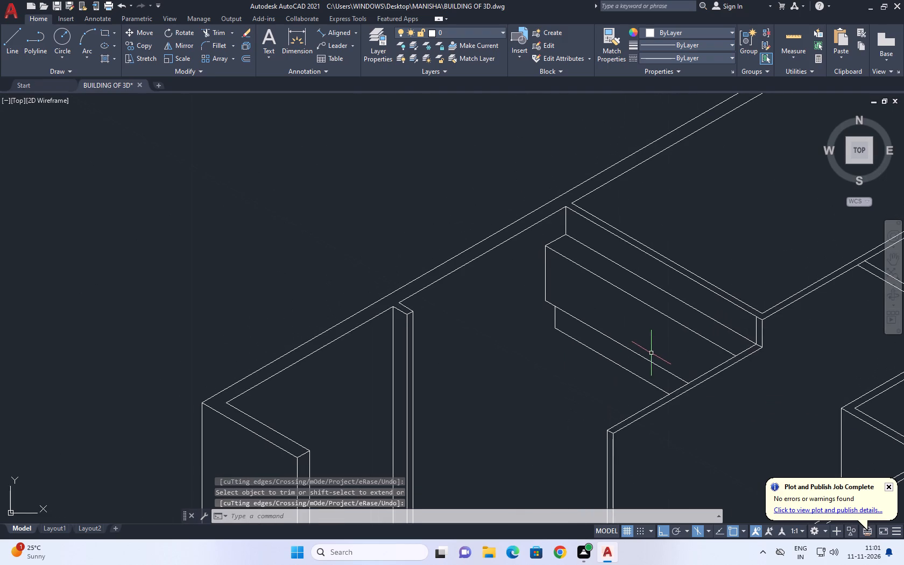
{"action": "scroll", "coordinate": [552, 284], "scroll_direction": "up", "scroll_amount": 1}
{"action": "left_click", "coordinate": [605, 268]}
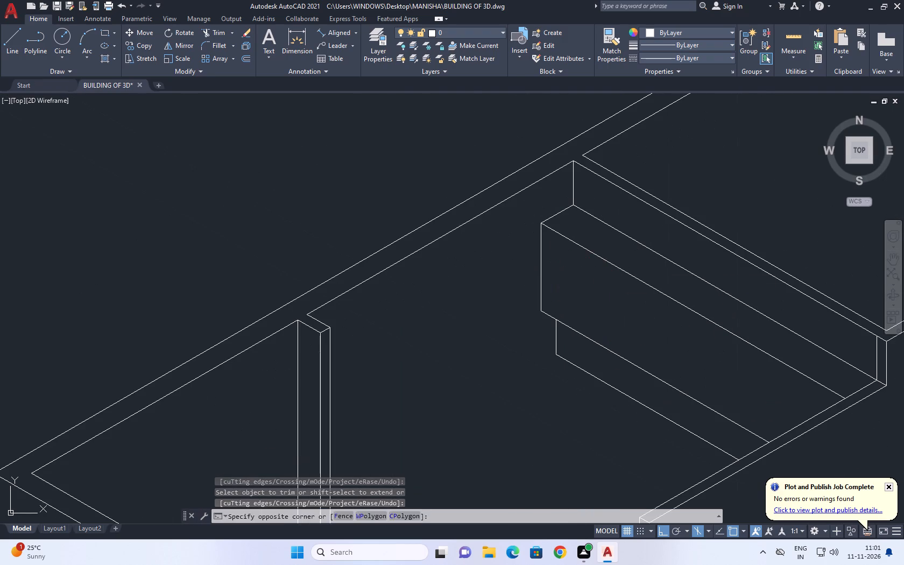
{"action": "left_click", "coordinate": [603, 260]}
{"action": "middle_click_drag", "start_coordinate": [591, 302], "coordinate": [580, 324]}
{"action": "key", "text": "d"}
{"action": "key", "text": "i"}
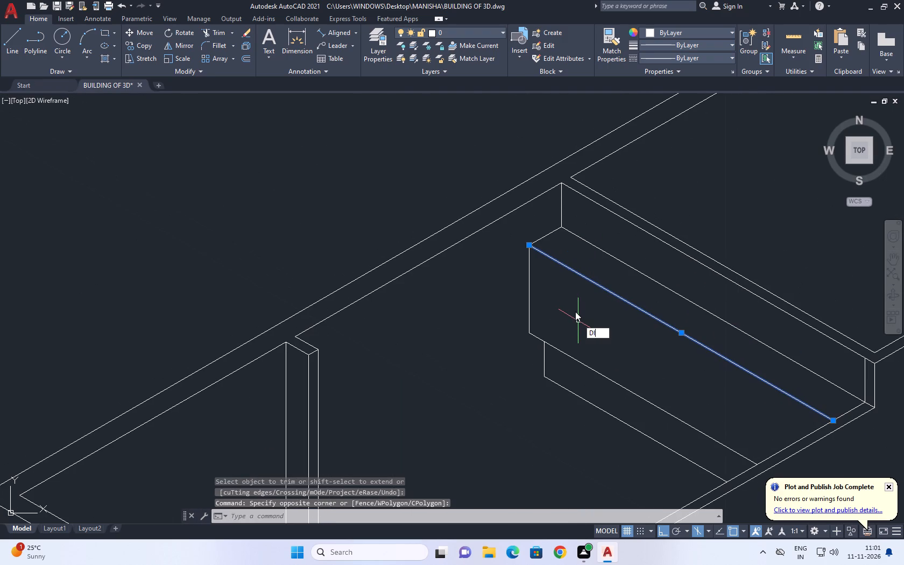
{"action": "type", "text": "V"}
{"action": "key", "text": "space"}
{"action": "left_click", "coordinate": [601, 286]}
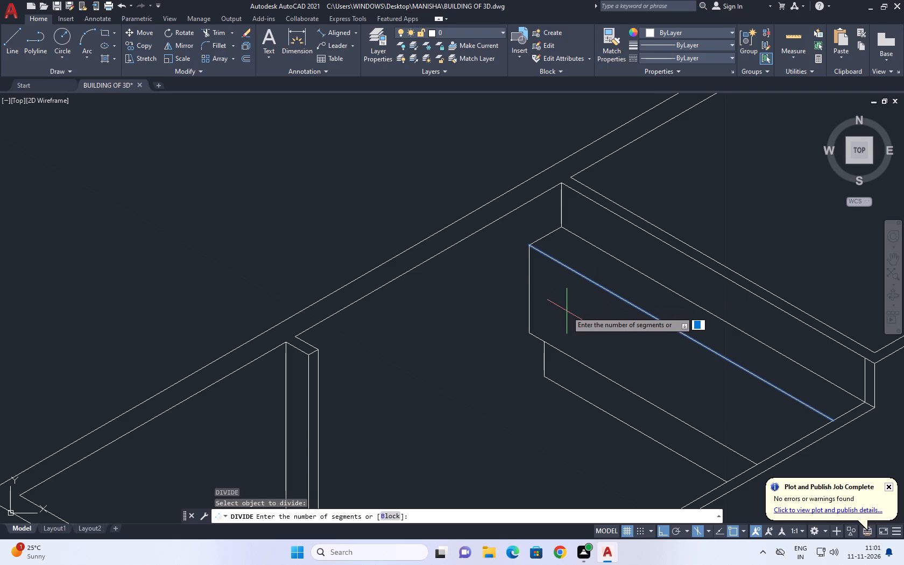
{"action": "type", "text": "7"}
{"action": "key", "text": "space"}
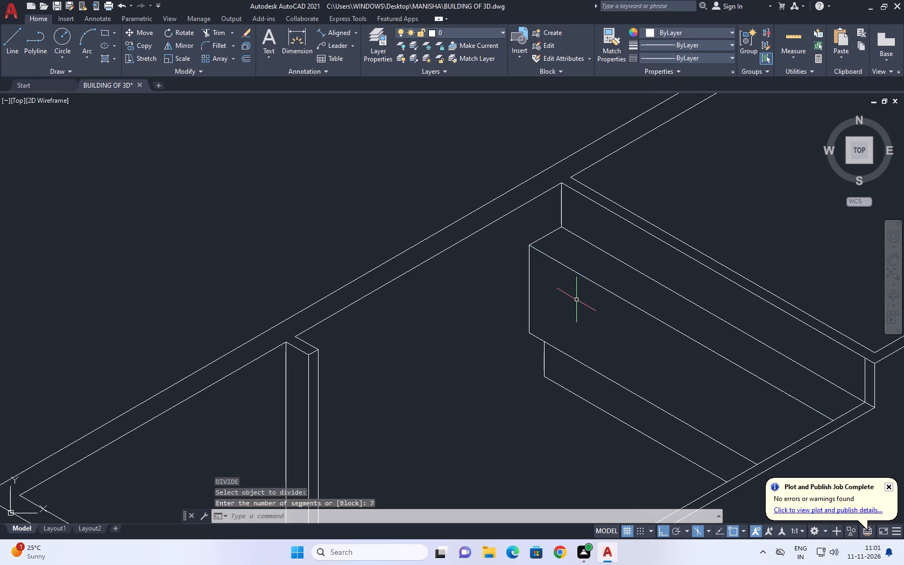
Draw the first two vertical dividers from the counter's front top edge division points down past the front face's bottom line.
{"action": "key", "text": "l"}
{"action": "key", "text": "space"}
{"action": "left_click", "coordinate": [573, 269]}
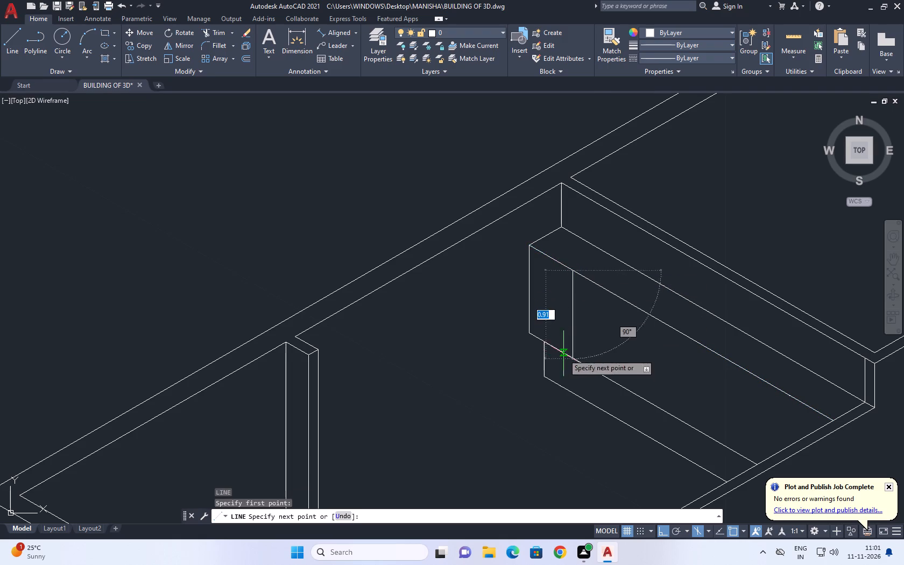
{"action": "scroll", "coordinate": [560, 364], "scroll_direction": "up", "scroll_amount": 1}
{"action": "left_click", "coordinate": [566, 364]}
{"action": "key", "text": "space"}
{"action": "scroll", "coordinate": [516, 312], "scroll_direction": "down", "scroll_amount": 2}
{"action": "key", "text": "space"}
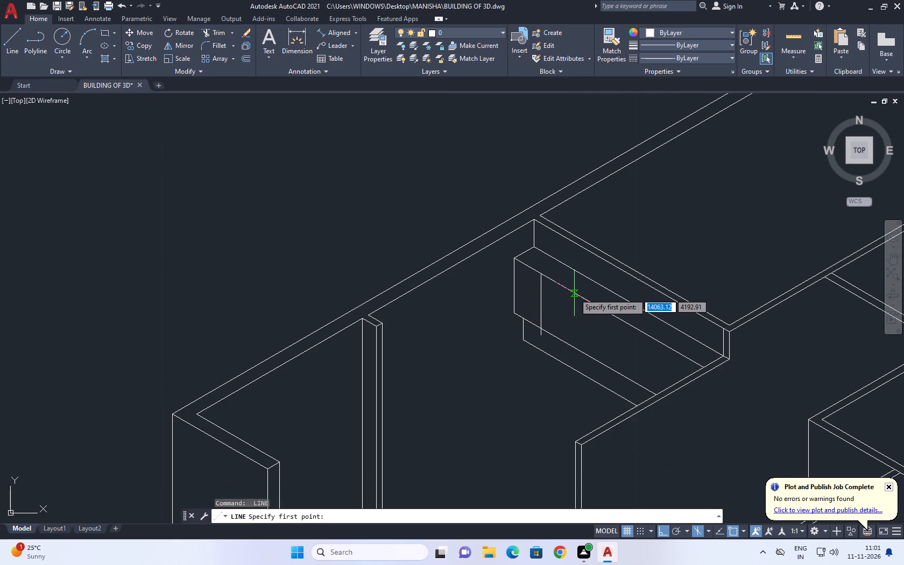
{"action": "left_click", "coordinate": [570, 288]}
{"action": "left_click", "coordinate": [563, 351]}
{"action": "key", "text": "space"}
Draw the third and fourth vertical dividers from their division points down past the front face's bottom line.
{"action": "key", "text": "space"}
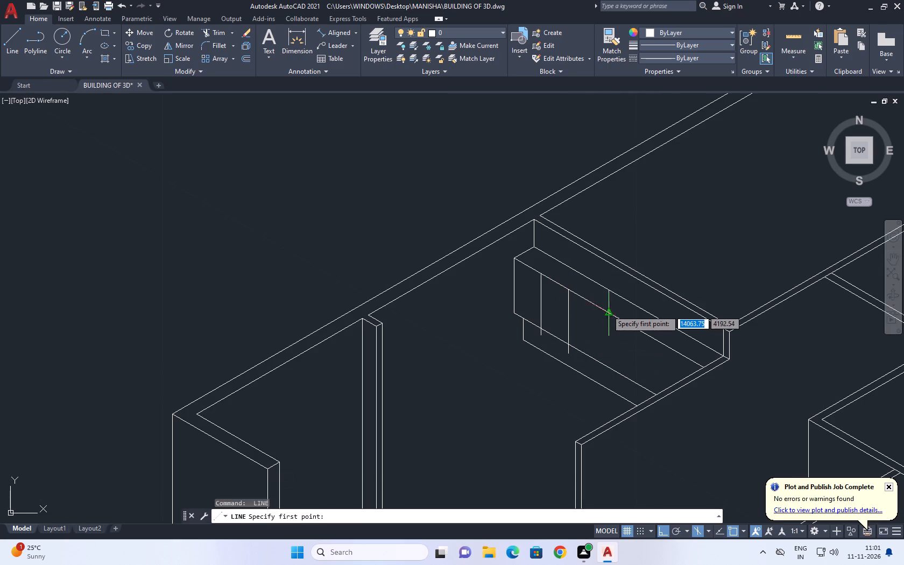
{"action": "left_click", "coordinate": [596, 306]}
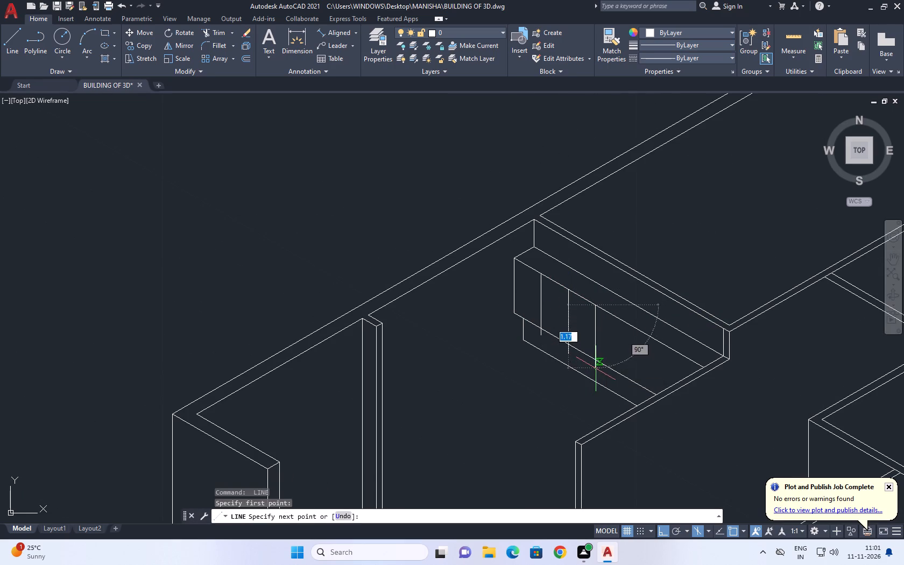
{"action": "left_click", "coordinate": [596, 369]}
{"action": "key", "text": "ctrl+z"}
{"action": "scroll", "coordinate": [592, 362], "scroll_direction": "up", "scroll_amount": 1}
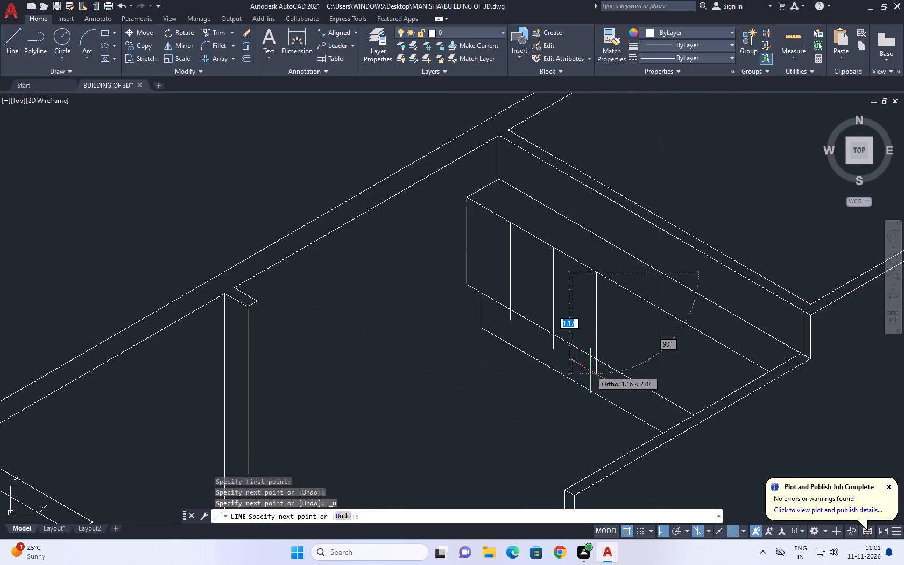
{"action": "left_click", "coordinate": [590, 373]}
{"action": "key", "text": "space"}
{"action": "key", "text": "space"}
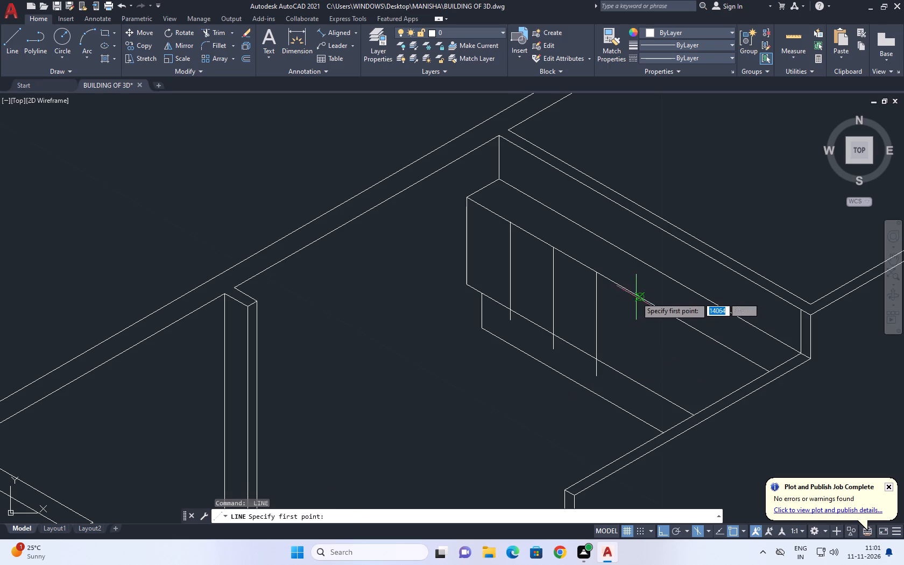
{"action": "left_click", "coordinate": [637, 296]}
{"action": "left_click", "coordinate": [631, 393]}
{"action": "key", "text": "space"}
Draw the fifth divider down to the front face's bottom line and the sixth down across the inner partition.
{"action": "key", "text": "space"}
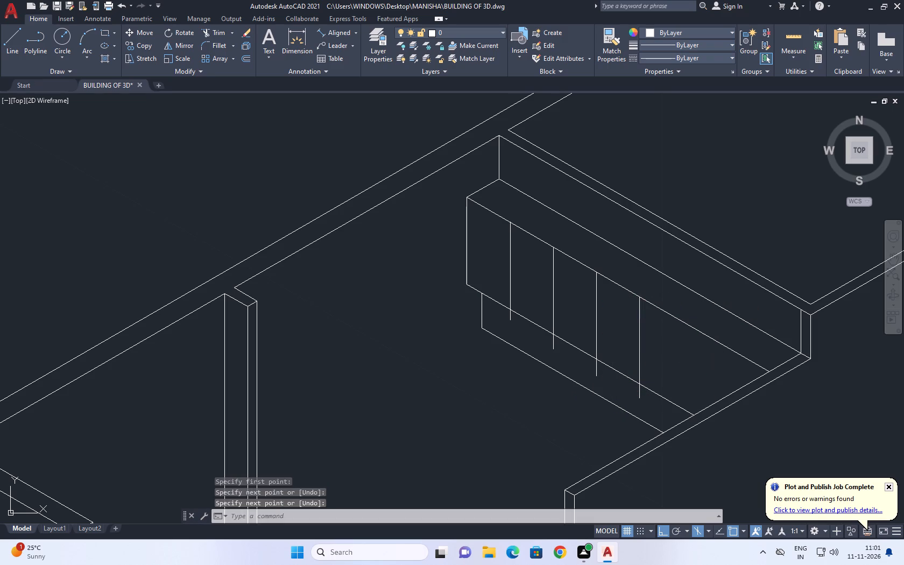
{"action": "left_click", "coordinate": [683, 324]}
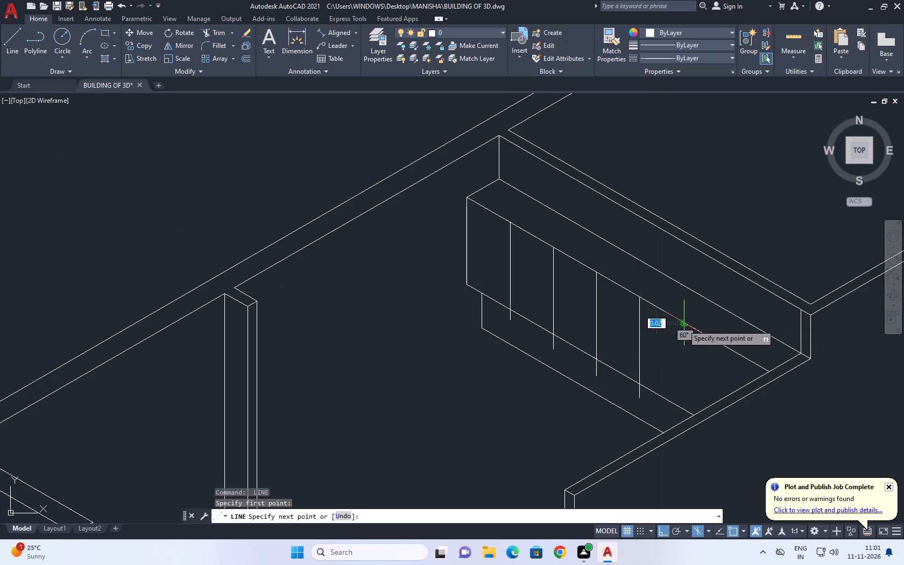
{"action": "scroll", "coordinate": [663, 406], "scroll_direction": "up", "scroll_amount": 2}
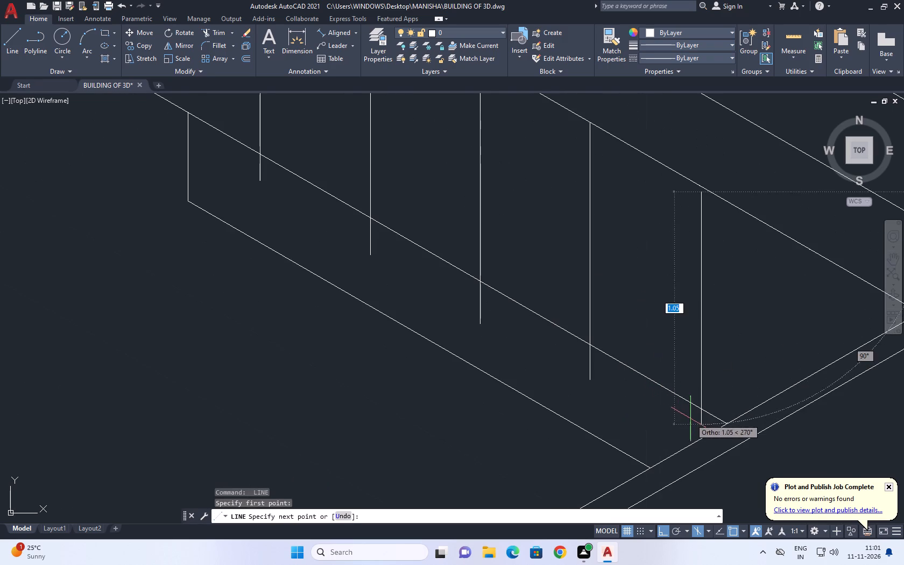
{"action": "left_click", "coordinate": [691, 419]}
{"action": "scroll", "coordinate": [657, 332], "scroll_direction": "up", "scroll_amount": 1}
{"action": "key", "text": "space"}
{"action": "scroll", "coordinate": [657, 332], "scroll_direction": "down", "scroll_amount": 2}
{"action": "key", "text": "space"}
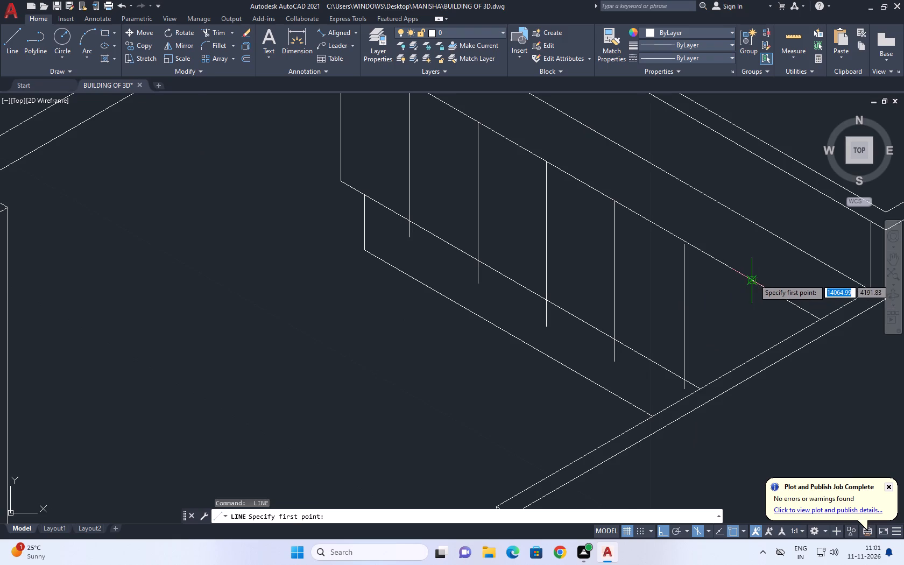
{"action": "left_click", "coordinate": [748, 279]}
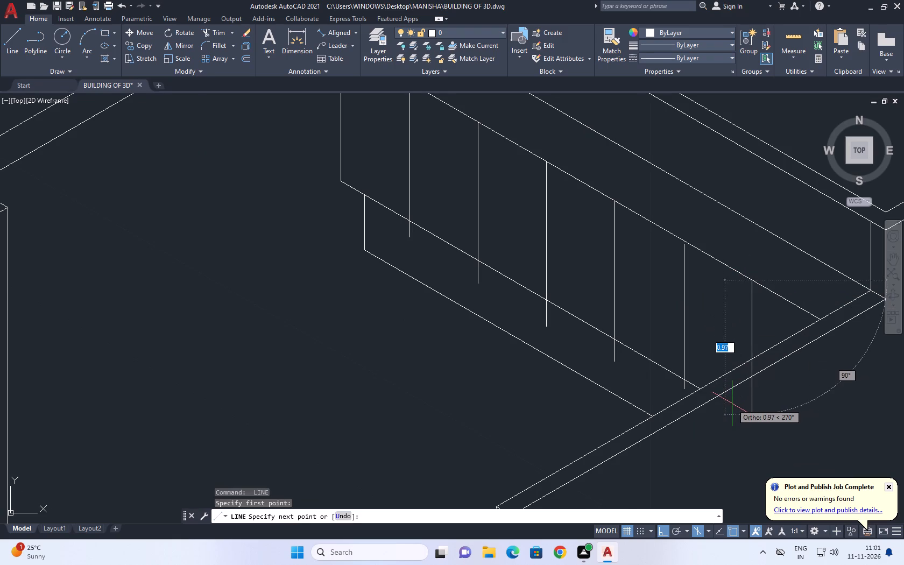
{"action": "left_click", "coordinate": [732, 403]}
{"action": "key", "text": "space"}
Extend the fifth divider up to the counter's front top edge.
{"action": "key", "text": "e"}
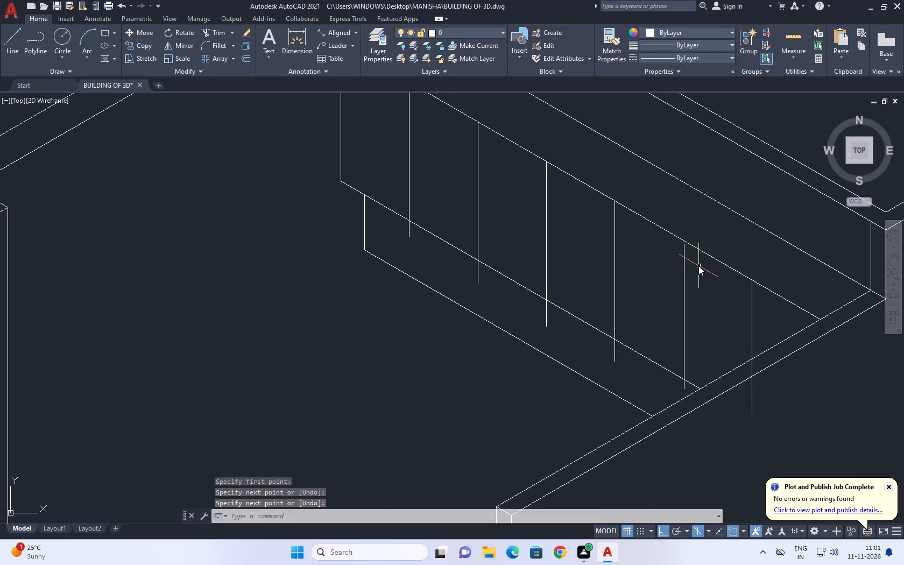
{"action": "key", "text": "x"}
{"action": "key", "text": "space"}
{"action": "left_click", "coordinate": [705, 291]}
{"action": "left_click", "coordinate": [680, 275]}
{"action": "key", "text": "space"}
Trim the sixth divider where it crosses the inner partition so it ends at the partition's inner line.
{"action": "scroll", "coordinate": [570, 274], "scroll_direction": "down", "scroll_amount": 2}
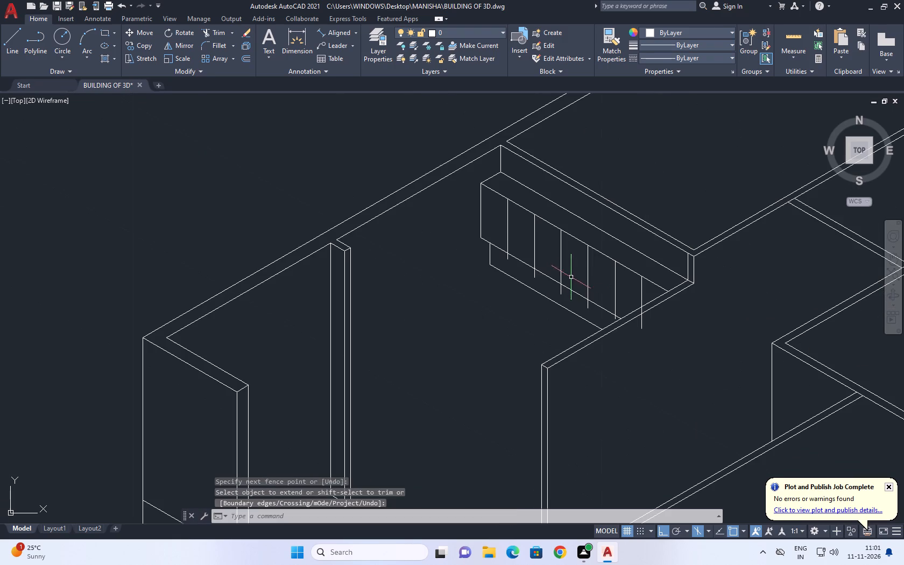
{"action": "type", "text": "TR"}
{"action": "key", "text": "space"}
{"action": "scroll", "coordinate": [637, 336], "scroll_direction": "up", "scroll_amount": 1}
{"action": "left_click", "coordinate": [653, 308]}
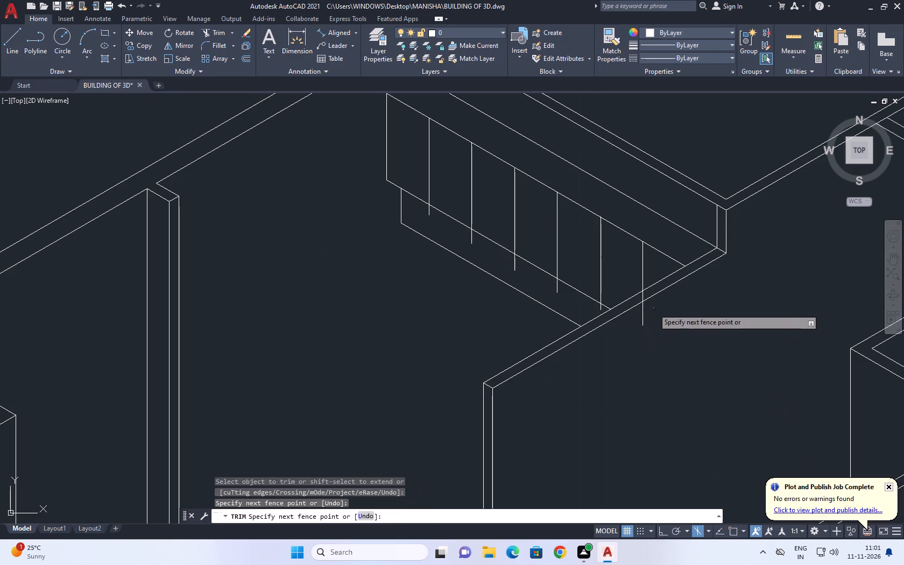
{"action": "left_click", "coordinate": [638, 317]}
{"action": "scroll", "coordinate": [636, 301], "scroll_direction": "up", "scroll_amount": 2}
{"action": "left_click", "coordinate": [652, 295]}
{"action": "left_click", "coordinate": [628, 303]}
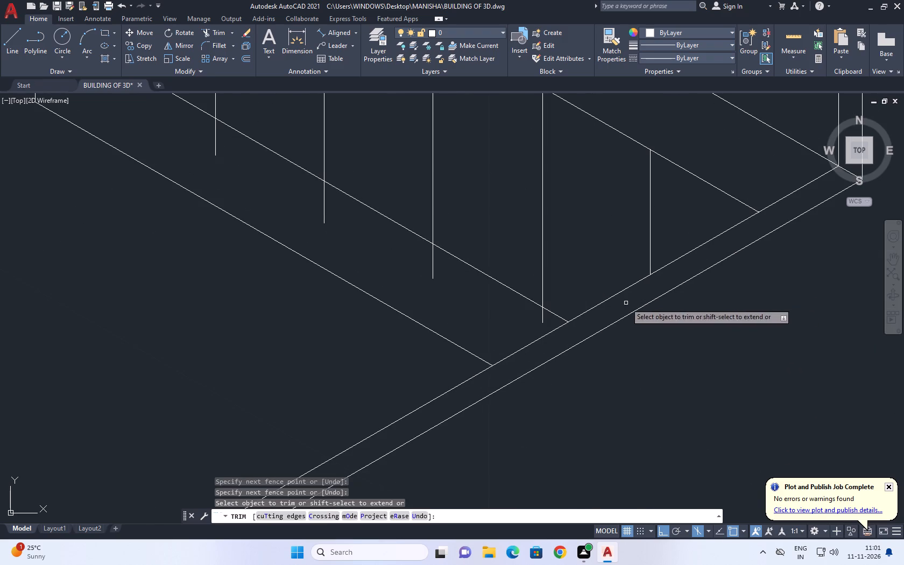
Trim the other five dividers at the front face's bottom line.
{"action": "scroll", "coordinate": [546, 317], "scroll_direction": "up", "scroll_amount": 2}
{"action": "left_click", "coordinate": [540, 321]}
{"action": "left_click", "coordinate": [225, 166]}
{"action": "scroll", "coordinate": [451, 234], "scroll_direction": "down", "scroll_amount": 1}
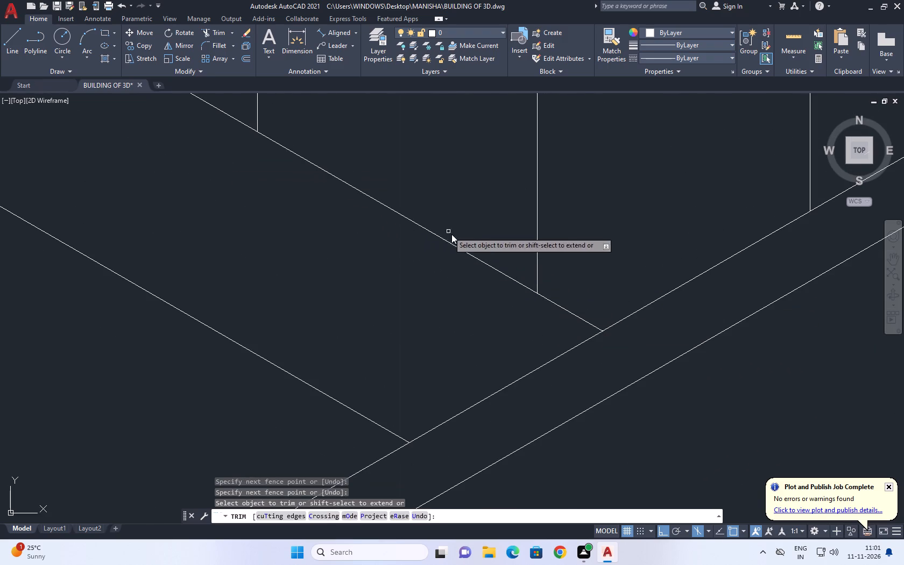
{"action": "scroll", "coordinate": [451, 234], "scroll_direction": "down", "scroll_amount": 2}
{"action": "middle_click_drag", "start_coordinate": [507, 224], "coordinate": [827, 411]}
{"action": "left_click_drag", "start_coordinate": [633, 363], "coordinate": [624, 351]}
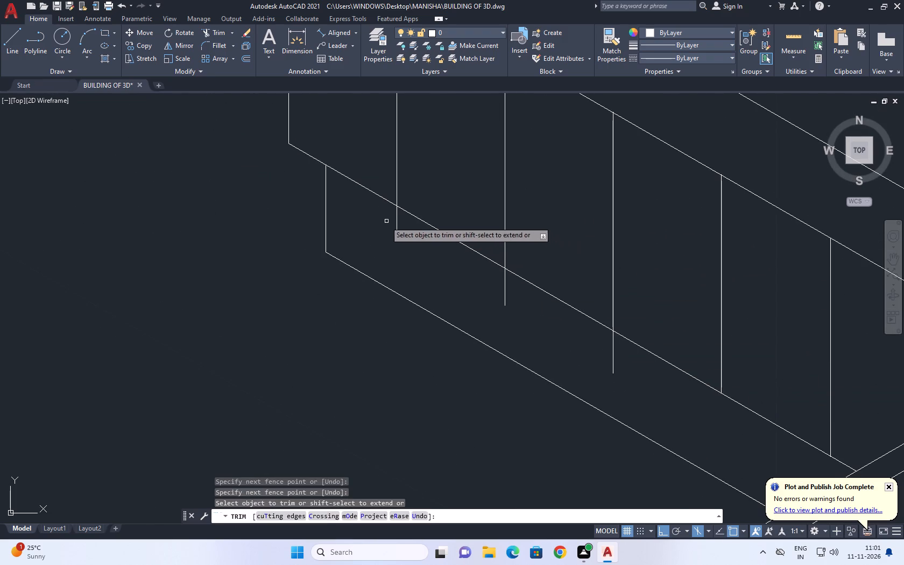
{"action": "left_click", "coordinate": [374, 217]}
{"action": "left_click", "coordinate": [641, 366]}
{"action": "scroll", "coordinate": [575, 325], "scroll_direction": "down", "scroll_amount": 3}
{"action": "key", "text": "Escape"}
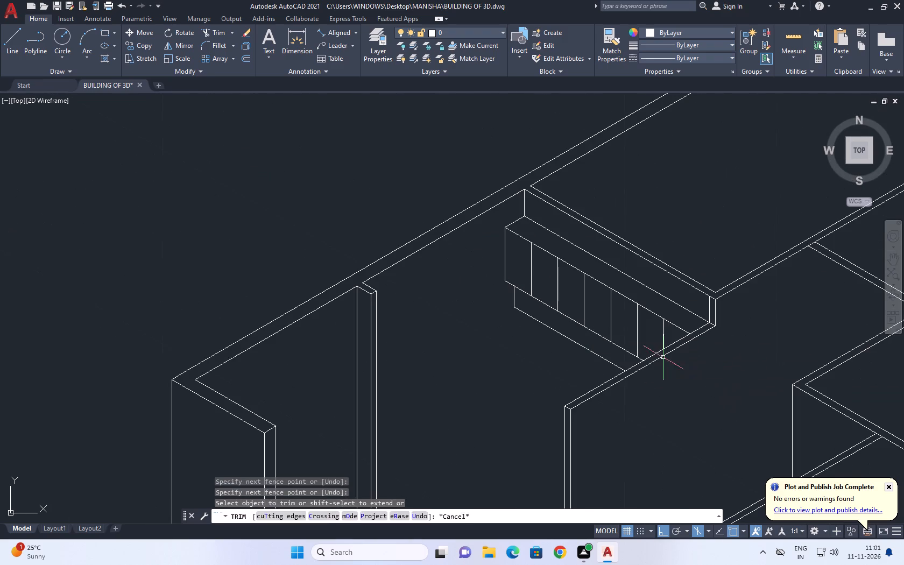
Draw a line about 1.19 long across the fourth and fifth bays, from the third divider's midpoint to the fifth divider's midpoint.
{"action": "middle_click_drag", "start_coordinate": [562, 325], "coordinate": [619, 363]}
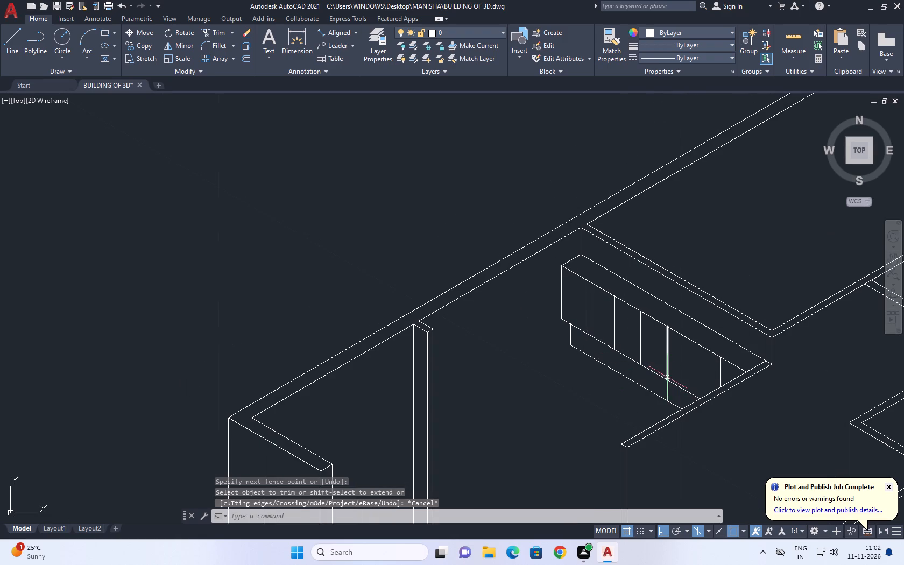
{"action": "scroll", "coordinate": [665, 375], "scroll_direction": "up", "scroll_amount": 1}
{"action": "middle_click_drag", "start_coordinate": [662, 374], "coordinate": [644, 375]}
{"action": "type", "text": "L"}
{"action": "key", "text": "space"}
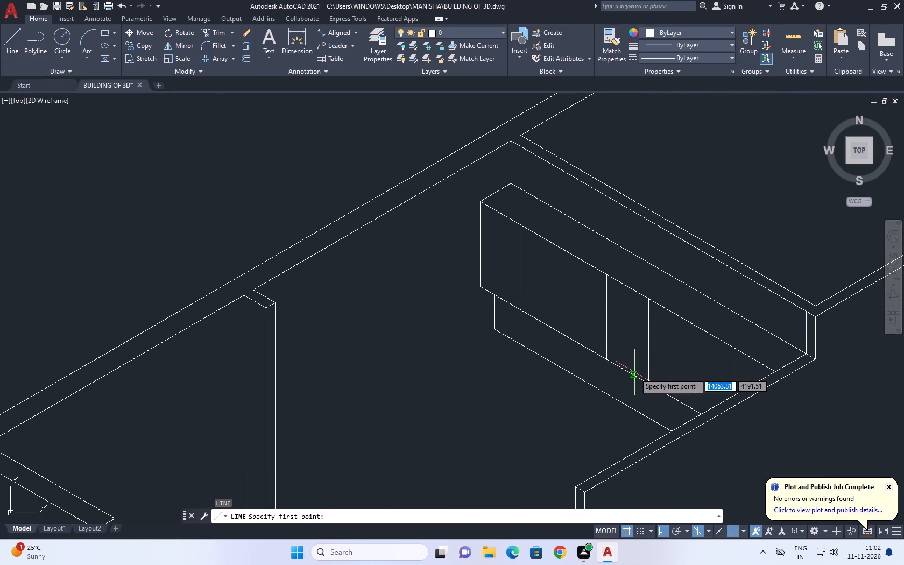
{"action": "left_click", "coordinate": [606, 320]}
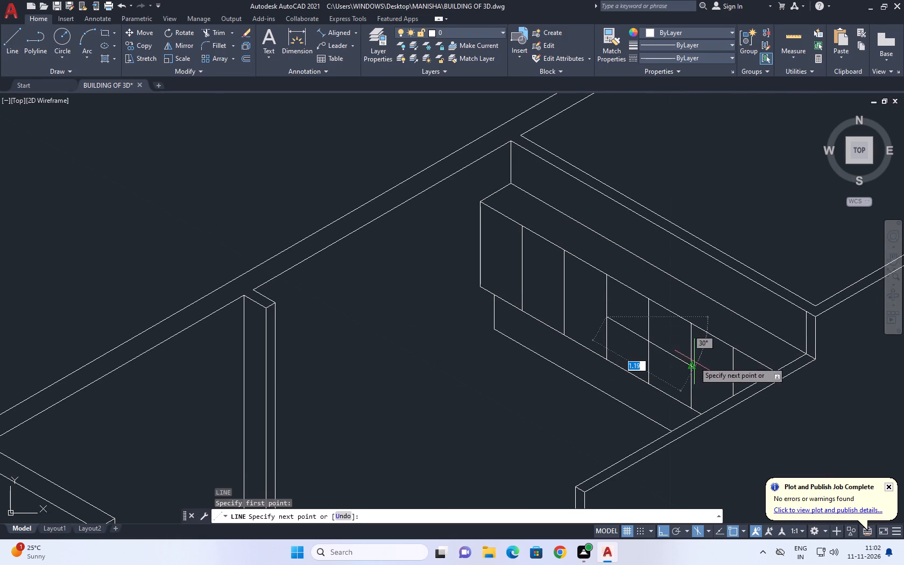
{"action": "left_click", "coordinate": [689, 366]}
{"action": "key", "text": "space"}
Copy the line across the fourth and fifth bays 0.05 straight up.
{"action": "left_click", "coordinate": [670, 354]}
{"action": "middle_click_drag", "start_coordinate": [665, 349], "coordinate": [665, 372]}
{"action": "type", "text": "CO"}
{"action": "key", "text": "space"}
{"action": "scroll", "coordinate": [665, 372], "scroll_direction": "up", "scroll_amount": 2}
{"action": "left_click", "coordinate": [665, 372]}
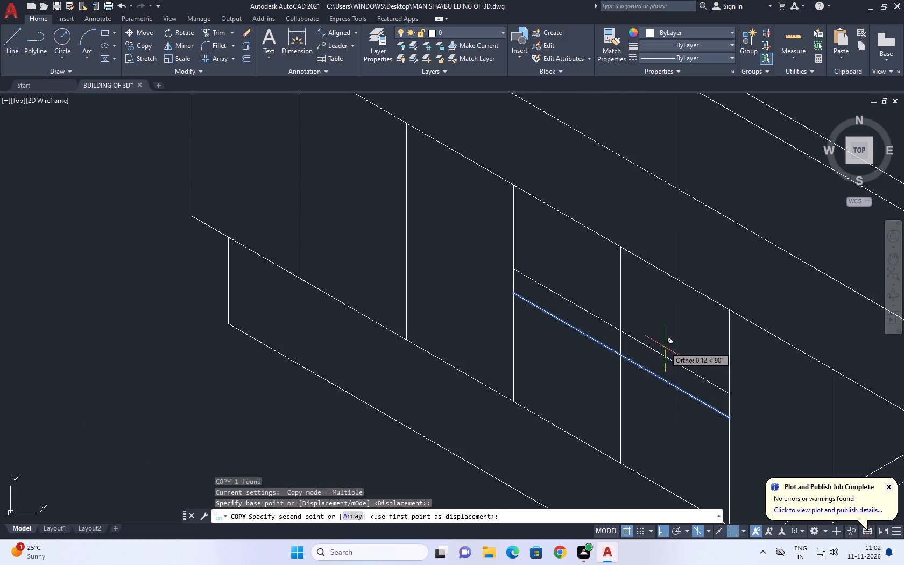
{"action": "type", "text": "0.05"}
{"action": "key", "text": "Return"}
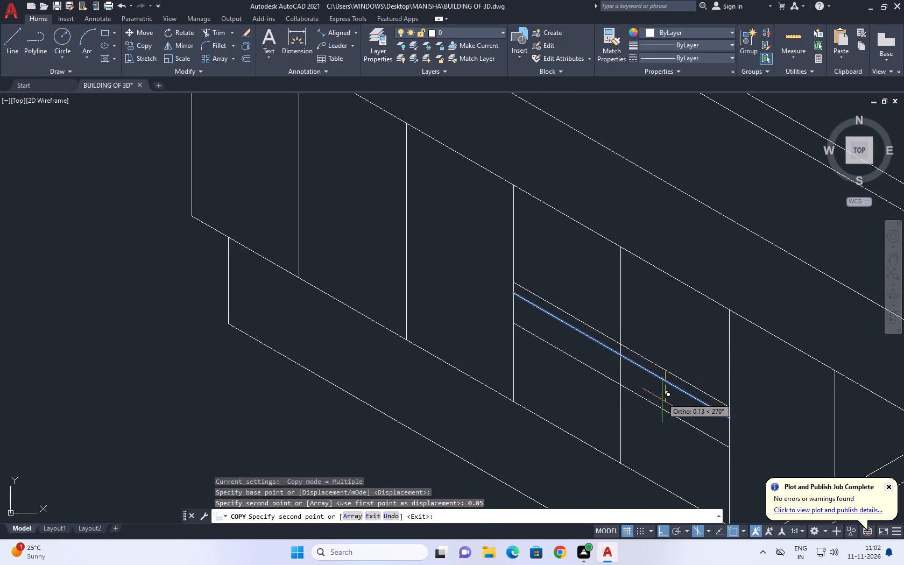
{"action": "scroll", "coordinate": [674, 394], "scroll_direction": "up", "scroll_amount": 1}
{"action": "key", "text": "Escape"}
Move both lines slightly straight down so the pair sits centred on the dividers' midpoints.
{"action": "left_click", "coordinate": [687, 364]}
{"action": "left_click_drag", "start_coordinate": [667, 392], "coordinate": [666, 397]}
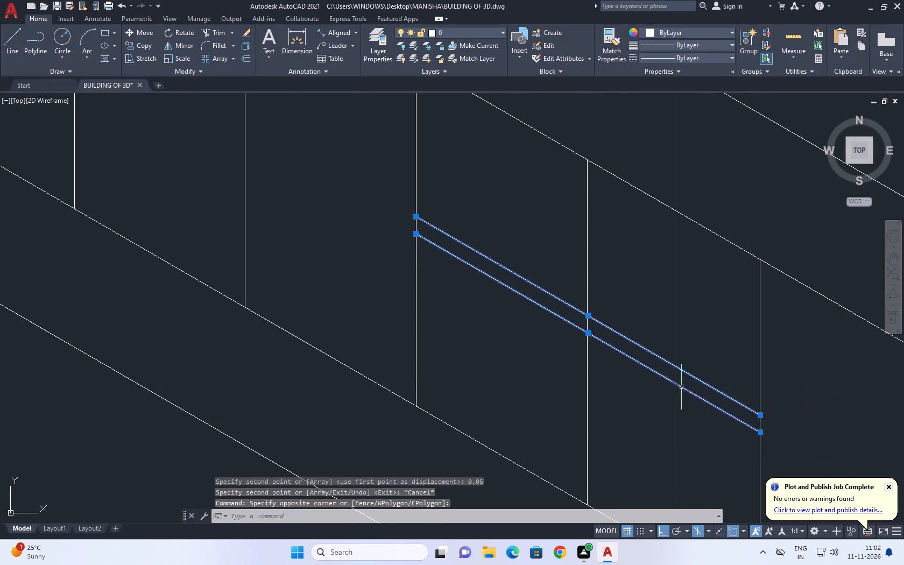
{"action": "middle_click_drag", "start_coordinate": [689, 383], "coordinate": [633, 344]}
{"action": "key", "text": "m"}
{"action": "key", "text": "space"}
{"action": "left_click", "coordinate": [705, 386]}
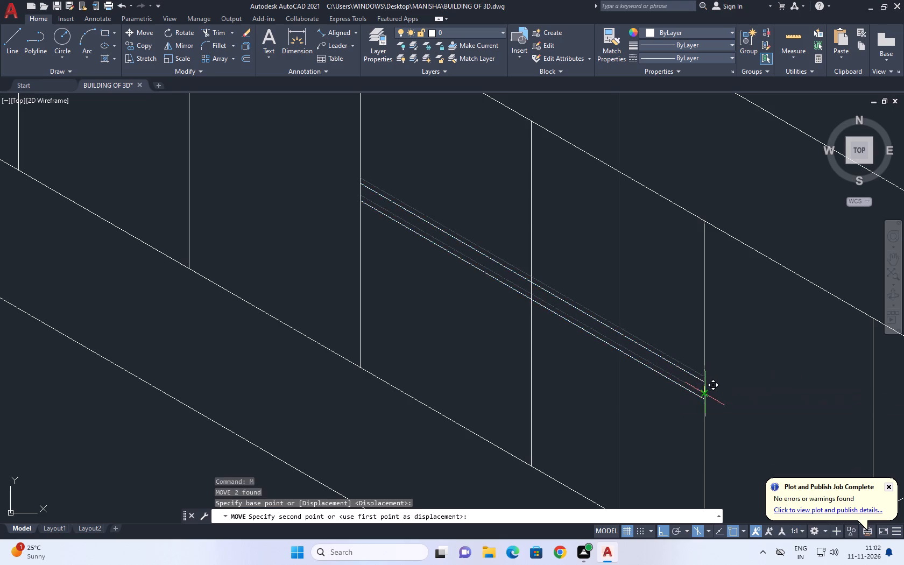
{"action": "left_click", "coordinate": [706, 395]}
Trim the piece of the fourth divider between the two parallel lines.
{"action": "scroll", "coordinate": [658, 366], "scroll_direction": "down", "scroll_amount": 2}
{"action": "middle_click_drag", "start_coordinate": [686, 389], "coordinate": [686, 390]}
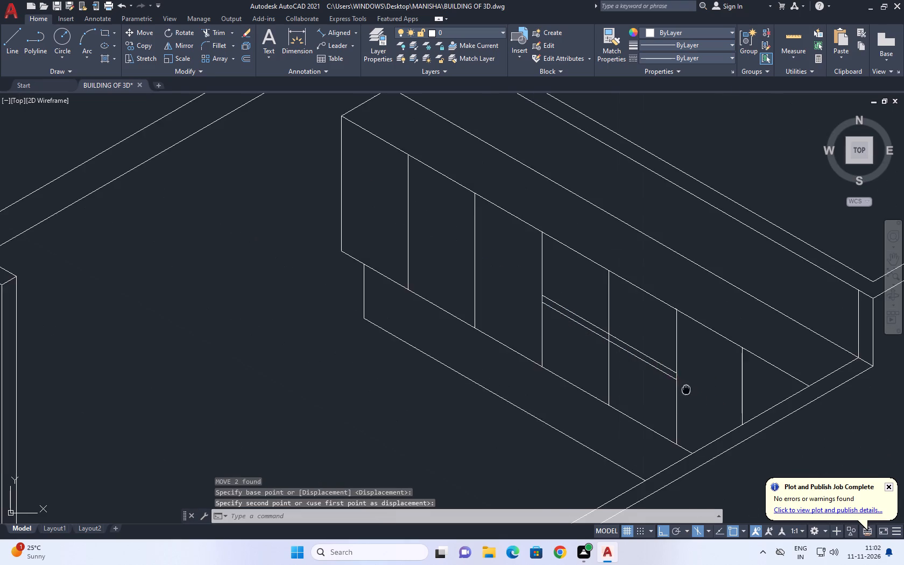
{"action": "middle_click_drag", "start_coordinate": [686, 390], "coordinate": [668, 365]}
{"action": "type", "text": "TR"}
{"action": "key", "text": "space"}
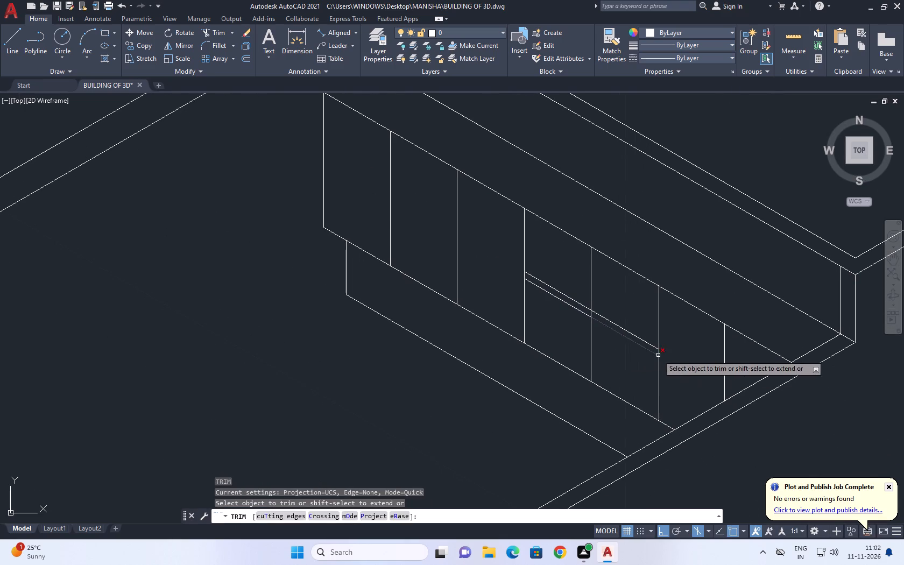
{"action": "scroll", "coordinate": [588, 314], "scroll_direction": "up", "scroll_amount": 2}
{"action": "left_click", "coordinate": [591, 314]}
{"action": "double_click", "coordinate": [596, 317]}
{"action": "key", "text": "space"}
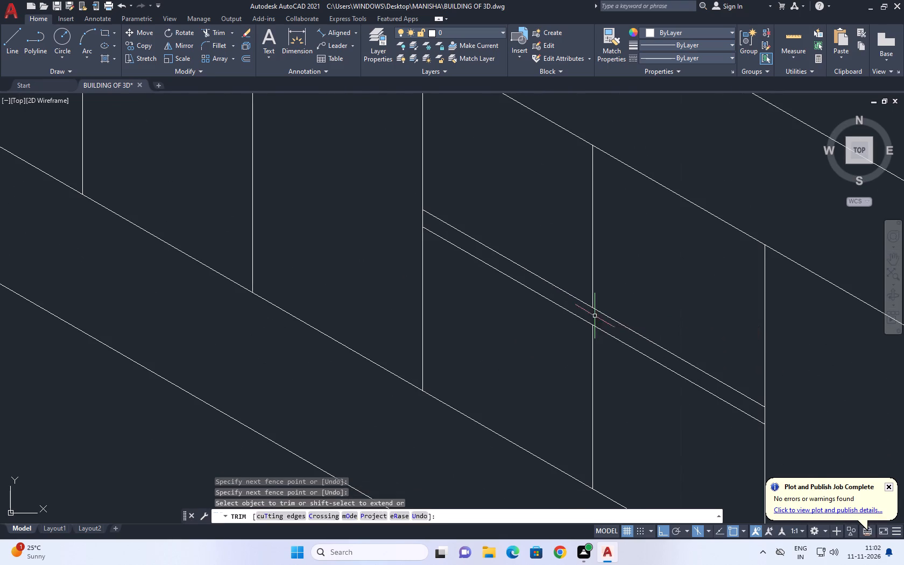
Copy the upper of the two parallel lines about 0.10 outward at 210° in the top isoplane.
{"action": "scroll", "coordinate": [594, 315], "scroll_direction": "down", "scroll_amount": 2}
{"action": "left_click", "coordinate": [641, 338]}
{"action": "middle_click_drag", "start_coordinate": [658, 339], "coordinate": [621, 336]}
{"action": "key", "text": "c"}
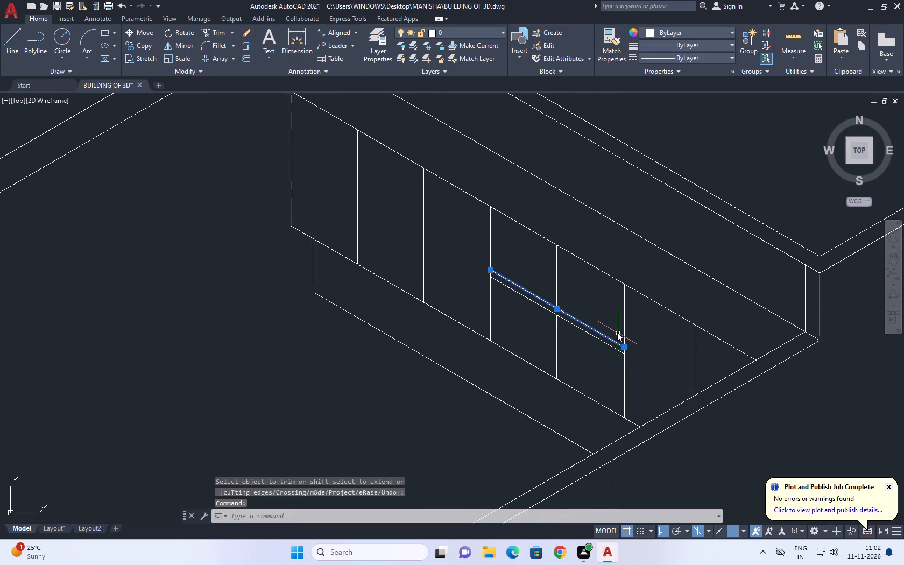
{"action": "key", "text": "o"}
{"action": "key", "text": "space"}
{"action": "scroll", "coordinate": [624, 348], "scroll_direction": "up", "scroll_amount": 2}
{"action": "left_click", "coordinate": [624, 348]}
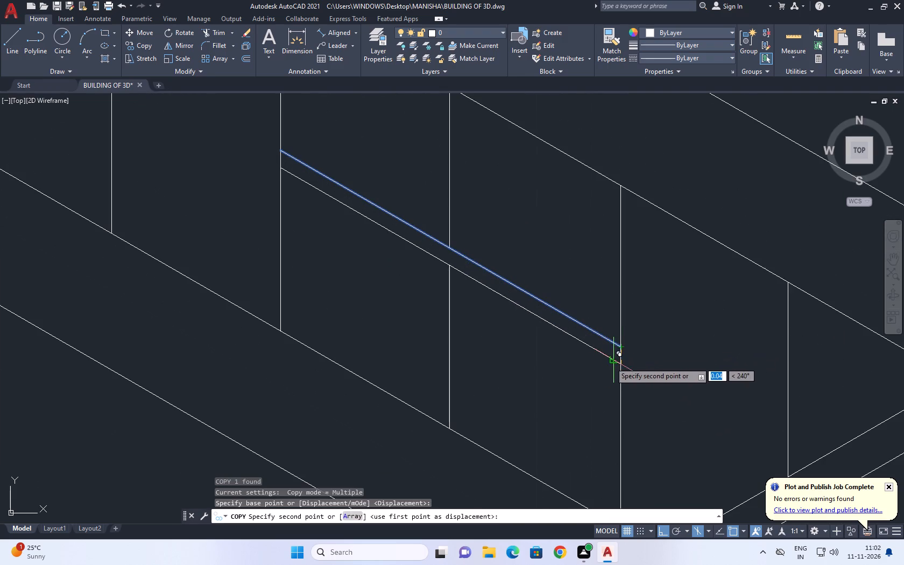
{"action": "key", "text": "F5"}
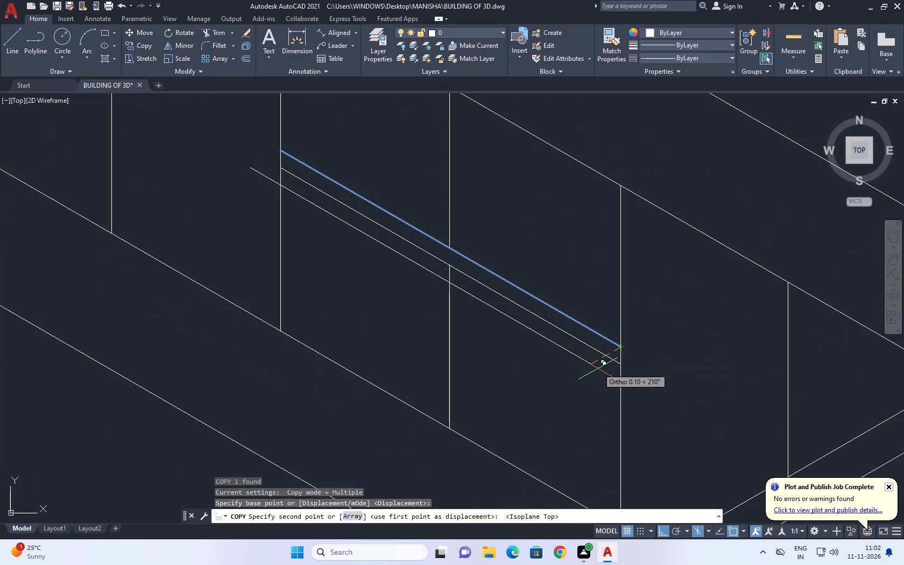
{"action": "left_click", "coordinate": [598, 369]}
{"action": "key", "text": "space"}
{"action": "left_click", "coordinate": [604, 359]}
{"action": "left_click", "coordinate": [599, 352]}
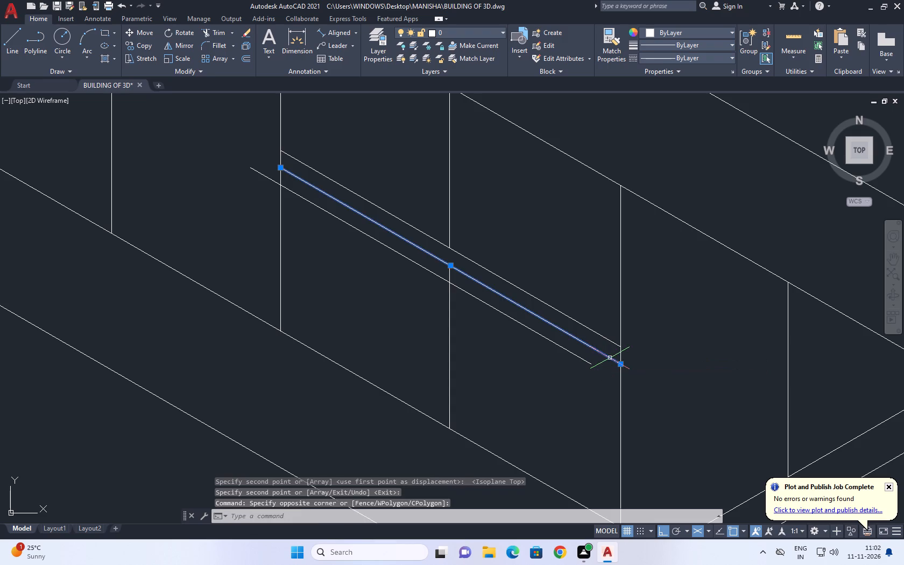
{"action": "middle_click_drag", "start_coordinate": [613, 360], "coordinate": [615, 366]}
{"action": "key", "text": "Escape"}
Draw a line joining the upper line's end at the fifth divider to the outward copy's matching end.
{"action": "key", "text": "l"}
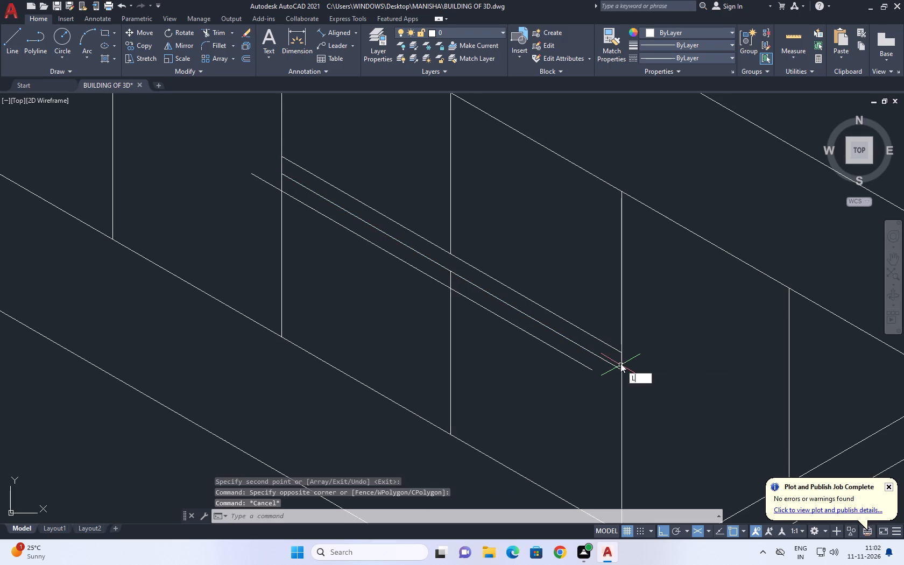
{"action": "key", "text": "space"}
{"action": "left_click", "coordinate": [620, 355]}
{"action": "left_click", "coordinate": [588, 373]}
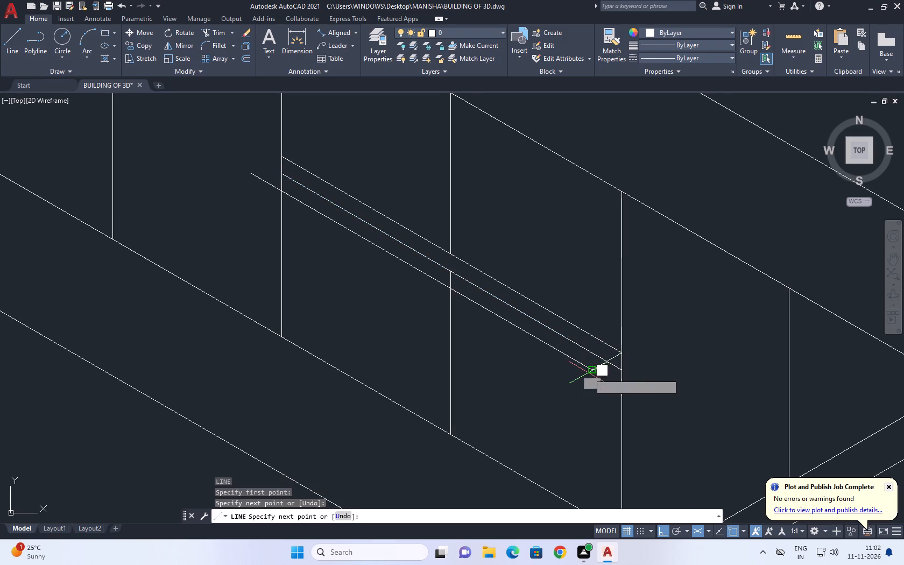
{"action": "key", "text": "space"}
Draw a line joining the upper line's end at the third divider to the outward copy's matching end.
{"action": "middle_click_drag", "start_coordinate": [474, 348], "coordinate": [521, 402]}
{"action": "key", "text": "space"}
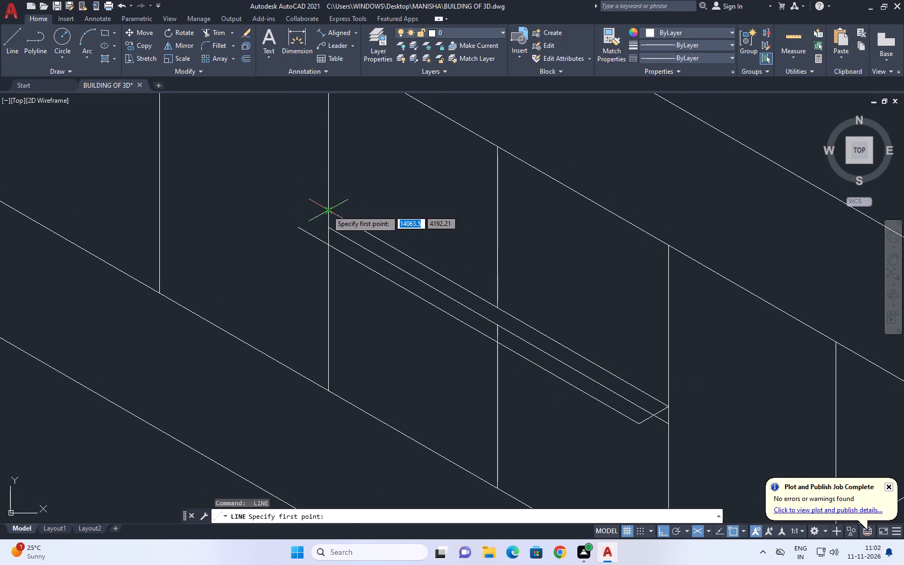
{"action": "left_click", "coordinate": [328, 210]}
{"action": "left_click", "coordinate": [301, 226]}
{"action": "key", "text": "space"}
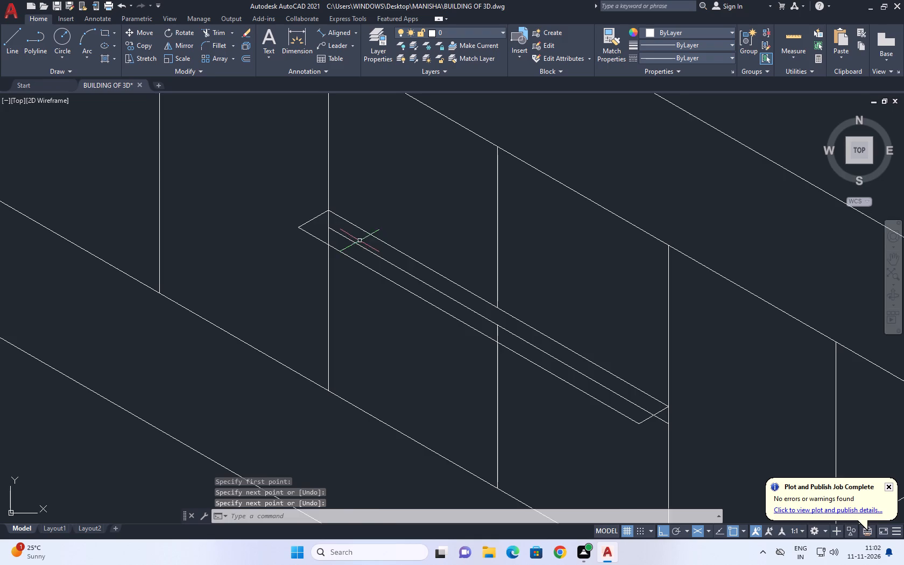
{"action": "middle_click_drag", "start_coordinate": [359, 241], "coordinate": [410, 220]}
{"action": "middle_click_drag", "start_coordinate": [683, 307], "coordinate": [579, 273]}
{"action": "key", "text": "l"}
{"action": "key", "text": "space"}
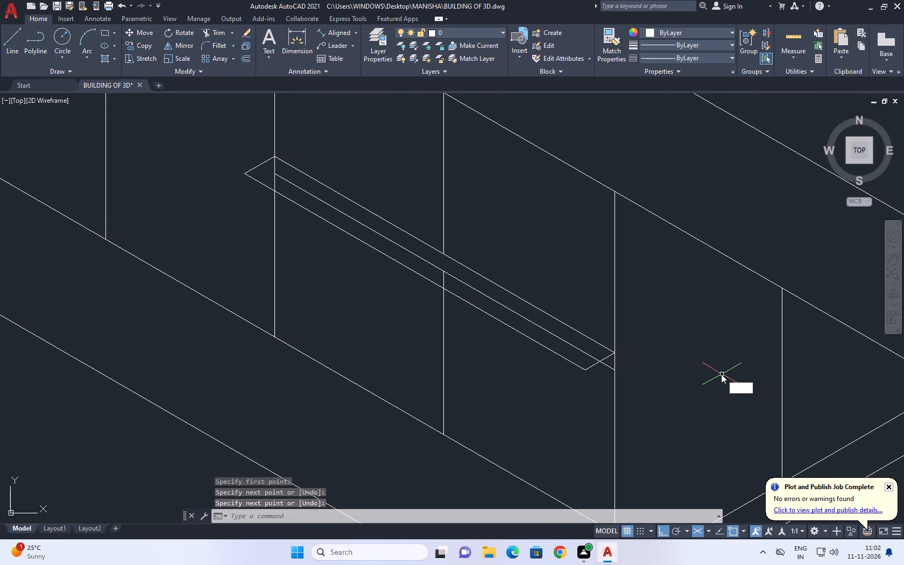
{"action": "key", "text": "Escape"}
Copy the strip's outer line about 0.03 straight down in the right isoplane.
{"action": "left_click", "coordinate": [563, 358]}
{"action": "key", "text": "c"}
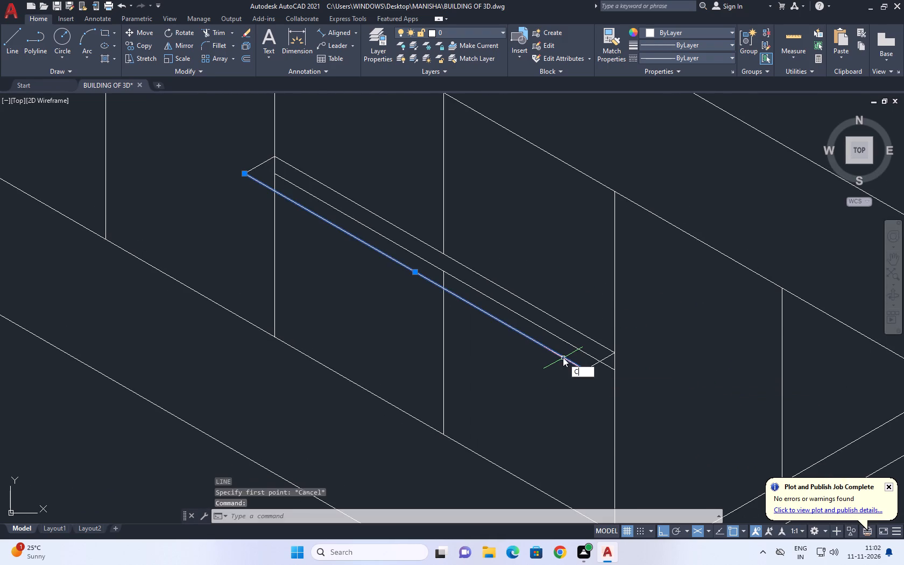
{"action": "type", "text": "O"}
{"action": "key", "text": "space"}
{"action": "scroll", "coordinate": [568, 365], "scroll_direction": "up", "scroll_amount": 1}
{"action": "left_click", "coordinate": [590, 376]}
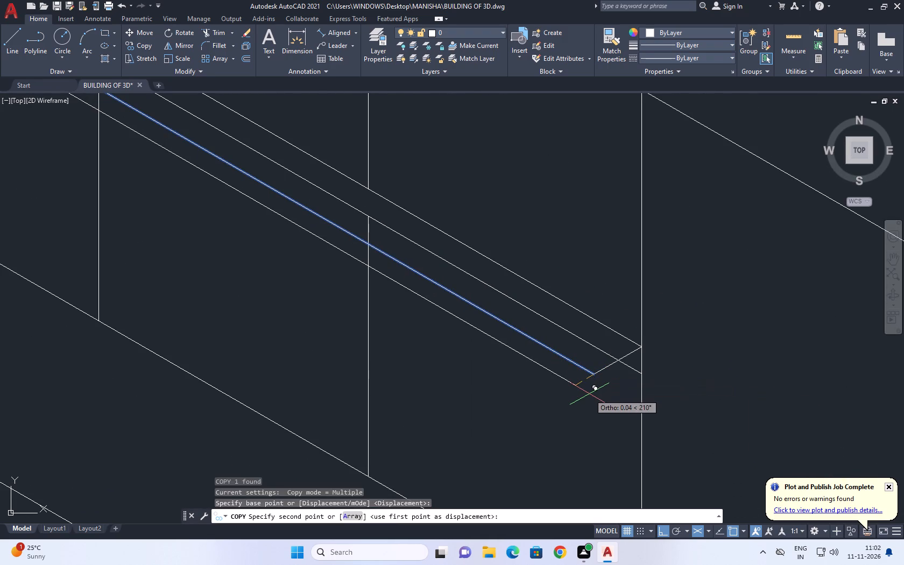
{"action": "key", "text": "F5"}
{"action": "left_click", "coordinate": [593, 392]}
{"action": "key", "text": "space"}
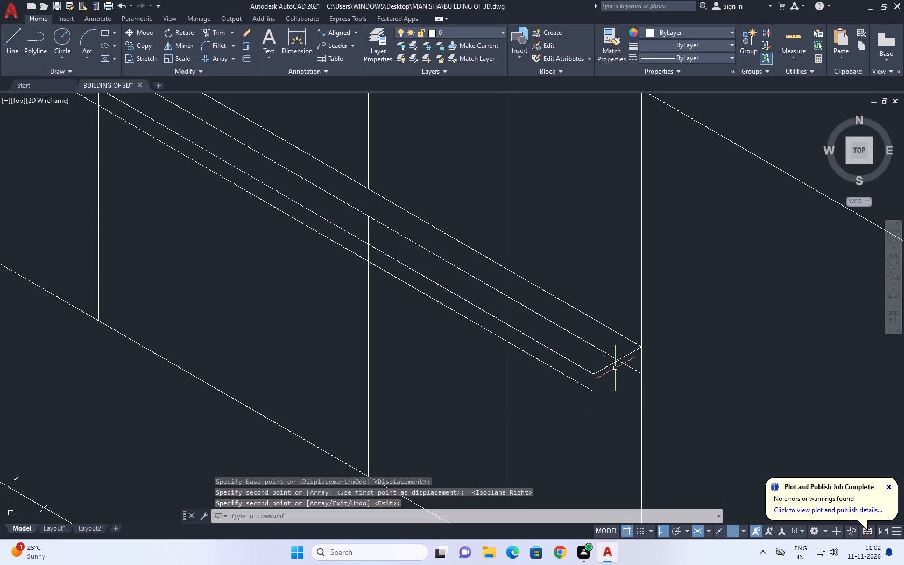
Draw a short vertical line at each end of the strip's front face, joining the outer line to its lower copy.
{"action": "key", "text": "l"}
{"action": "key", "text": "space"}
{"action": "left_click", "coordinate": [596, 377]}
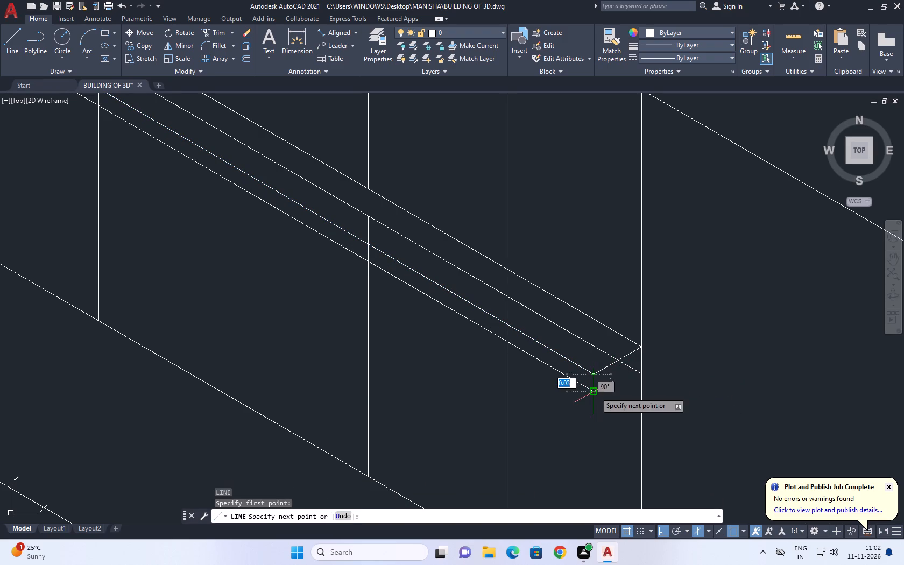
{"action": "left_click", "coordinate": [595, 392]}
{"action": "scroll", "coordinate": [632, 366], "scroll_direction": "down", "scroll_amount": 3}
{"action": "key", "text": "space"}
{"action": "key", "text": "space"}
{"action": "scroll", "coordinate": [483, 298], "scroll_direction": "up", "scroll_amount": 3}
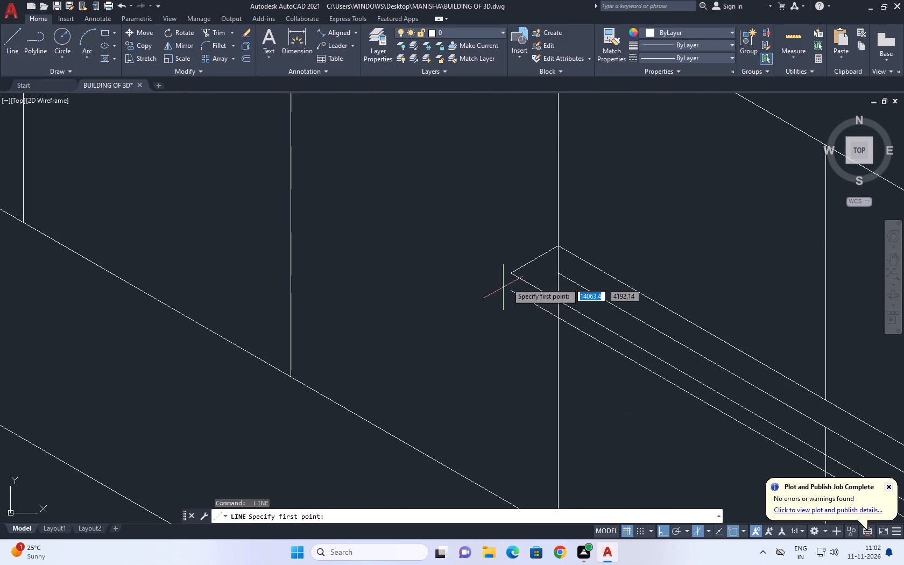
{"action": "left_click", "coordinate": [510, 272]}
{"action": "left_click", "coordinate": [510, 290]}
{"action": "key", "text": "space"}
Draw a line from near the strip's lower front corner to the lower parallel line's end on the fifth divider.
{"action": "scroll", "coordinate": [518, 239], "scroll_direction": "down", "scroll_amount": 3}
{"action": "middle_click_drag", "start_coordinate": [612, 294], "coordinate": [612, 295]}
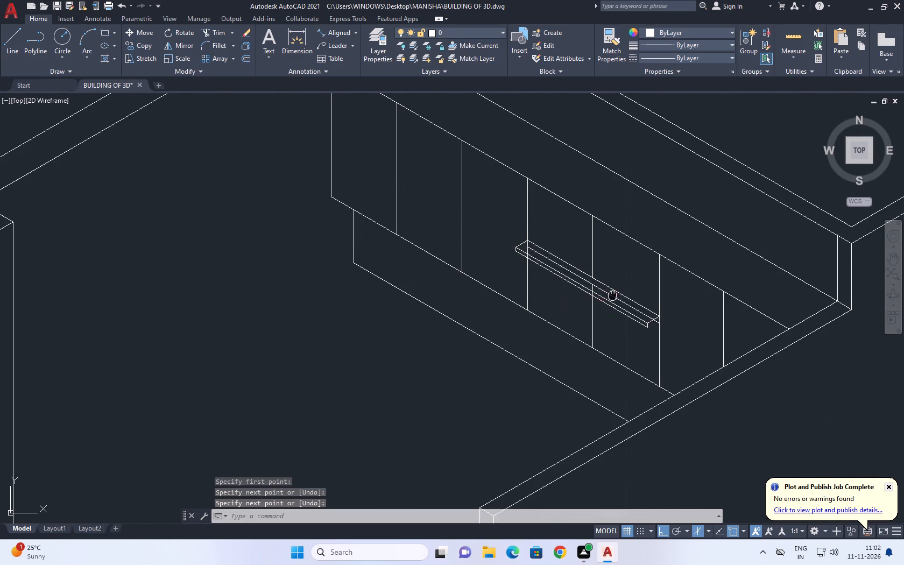
{"action": "middle_click_drag", "start_coordinate": [612, 295], "coordinate": [538, 294]}
{"action": "key", "text": "space"}
{"action": "scroll", "coordinate": [578, 323], "scroll_direction": "up", "scroll_amount": 4}
{"action": "left_click", "coordinate": [533, 348]}
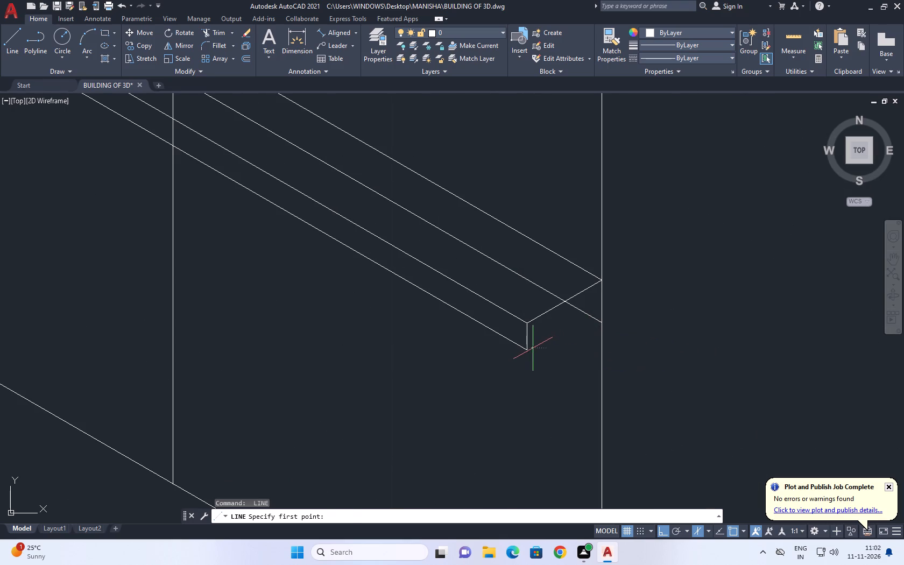
{"action": "left_click", "coordinate": [602, 323]}
{"action": "key", "text": "Escape"}
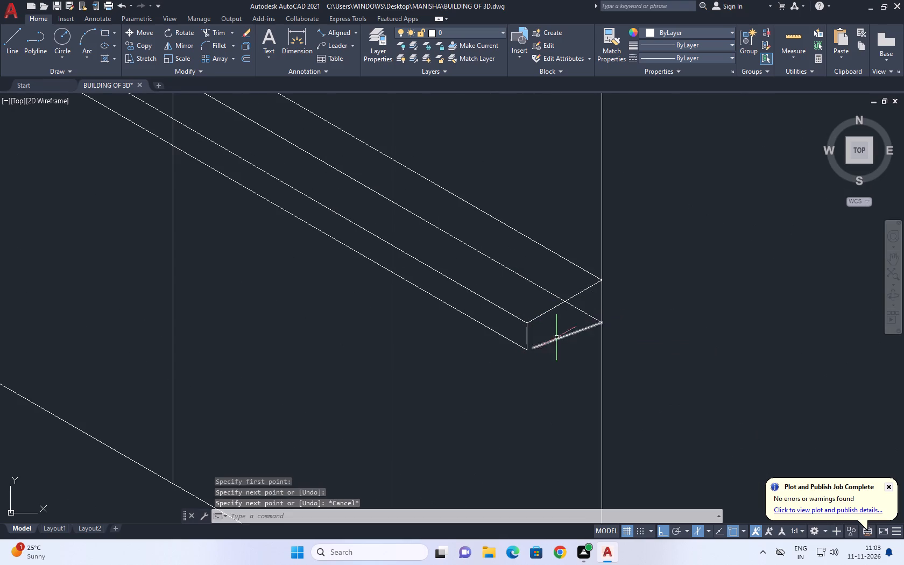
Stretch the new line's free end onto the strip's lower front corner.
{"action": "scroll", "coordinate": [548, 336], "scroll_direction": "up", "scroll_amount": 2}
{"action": "left_click", "coordinate": [535, 350]}
{"action": "left_click", "coordinate": [524, 364]}
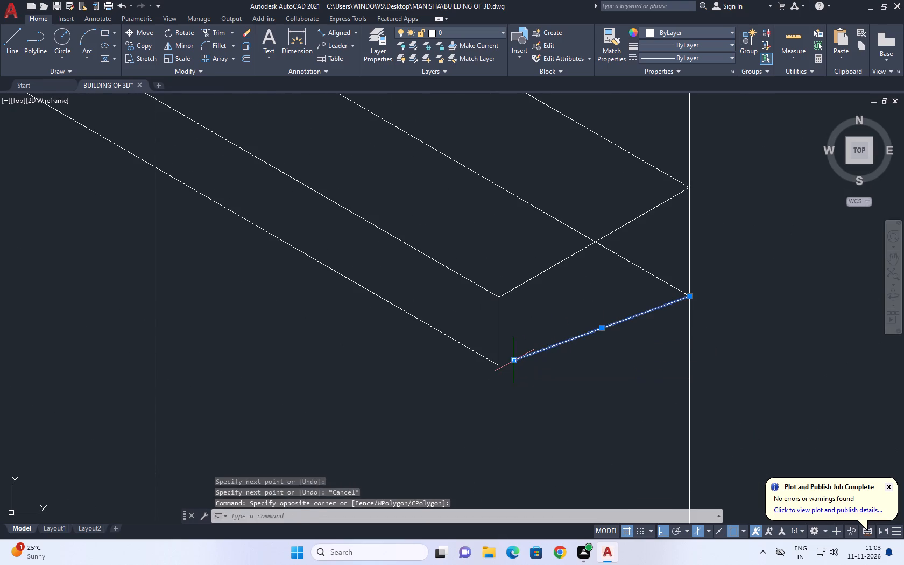
{"action": "left_click", "coordinate": [517, 358]}
{"action": "left_click", "coordinate": [499, 362]}
{"action": "scroll", "coordinate": [502, 355], "scroll_direction": "up", "scroll_amount": 3}
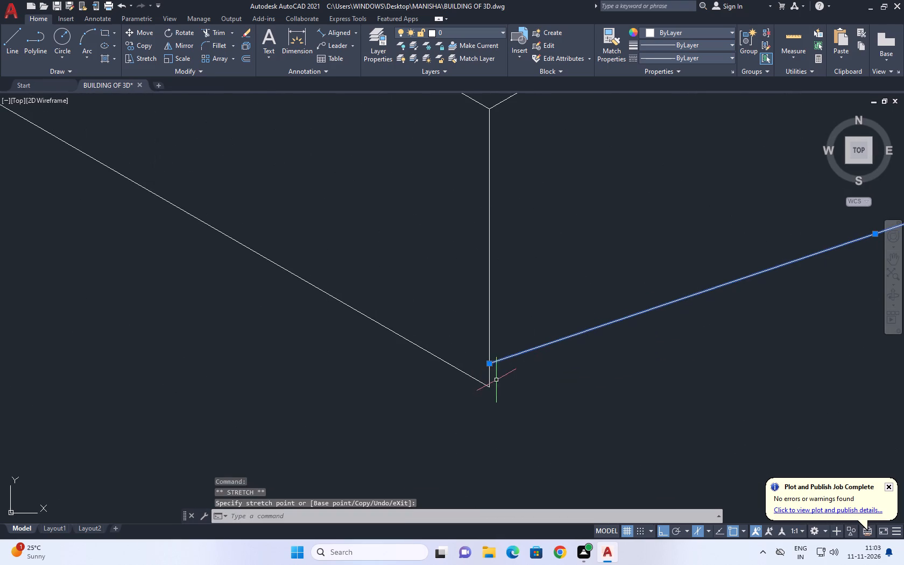
{"action": "left_click", "coordinate": [491, 363]}
{"action": "left_click", "coordinate": [489, 387]}
{"action": "scroll", "coordinate": [517, 369], "scroll_direction": "down", "scroll_amount": 6}
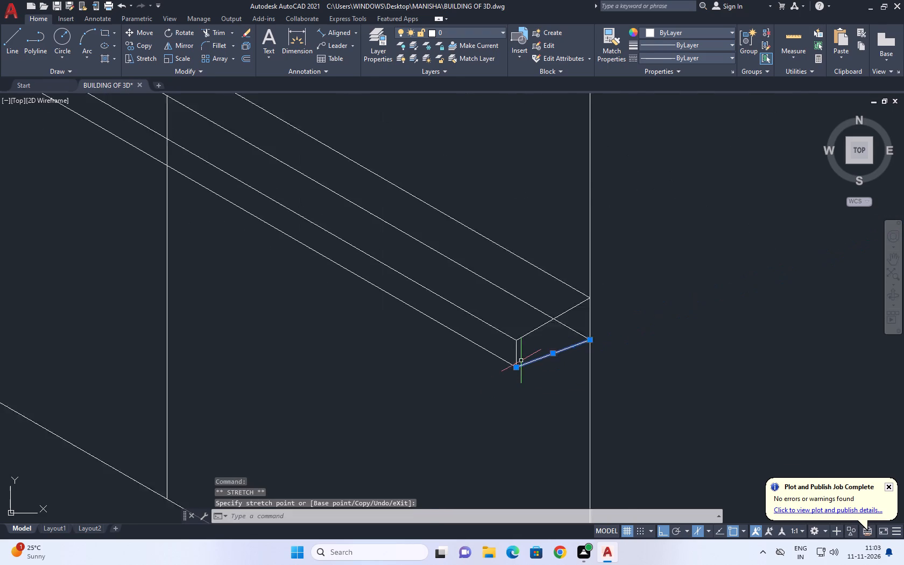
{"action": "key", "text": "Escape"}
Erase the lower of the two original parallel lines between the third and fifth dividers.
{"action": "scroll", "coordinate": [548, 345], "scroll_direction": "up", "scroll_amount": 1}
{"action": "left_click", "coordinate": [553, 337]}
{"action": "key", "text": "Delete"}
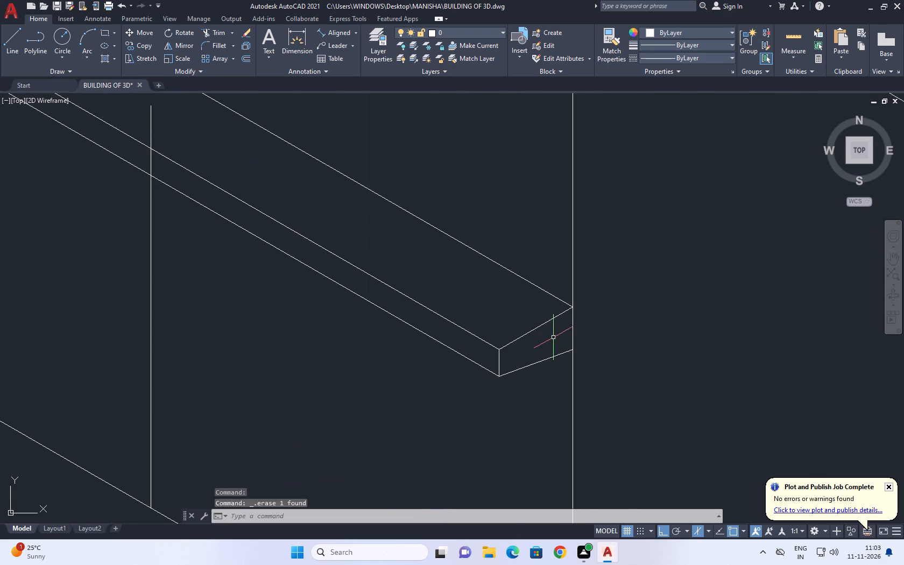
Trim the pieces of the fourth and third dividers that lie within the projecting strip.
{"action": "scroll", "coordinate": [557, 337], "scroll_direction": "down", "scroll_amount": 4}
{"action": "middle_click_drag", "start_coordinate": [485, 318], "coordinate": [559, 345]}
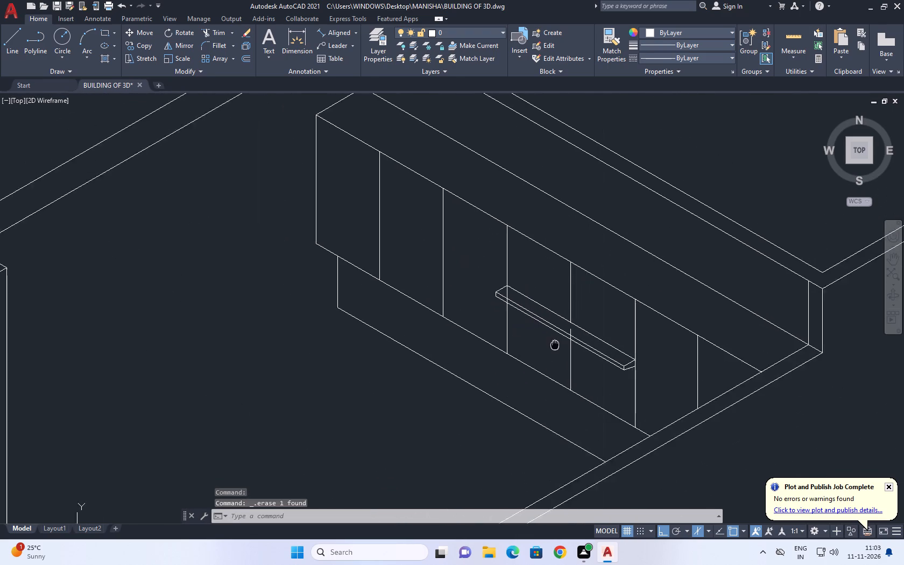
{"action": "middle_click_drag", "start_coordinate": [559, 345], "coordinate": [597, 350]}
{"action": "scroll", "coordinate": [600, 342], "scroll_direction": "up", "scroll_amount": 1}
{"action": "type", "text": "TR"}
{"action": "key", "text": "space"}
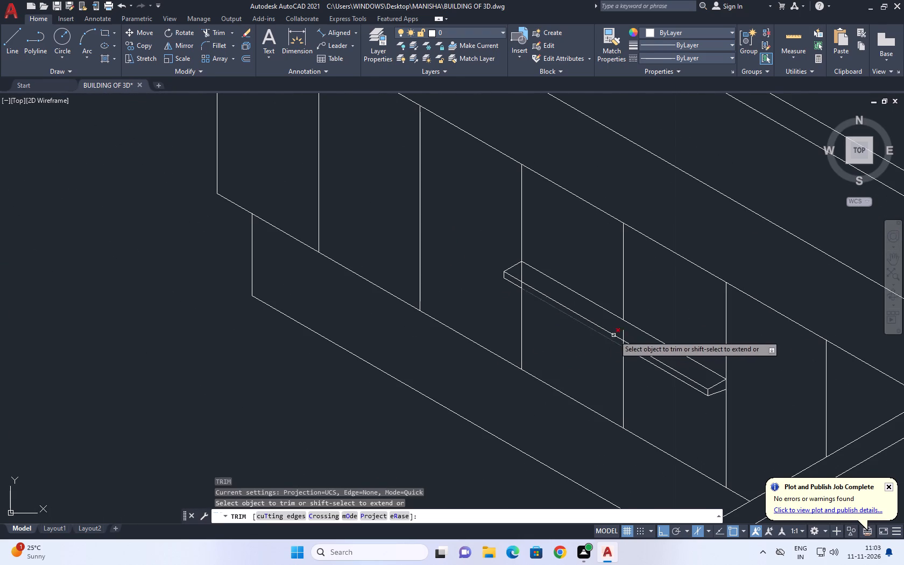
{"action": "middle_click_drag", "start_coordinate": [617, 334], "coordinate": [615, 358]}
{"action": "scroll", "coordinate": [616, 358], "scroll_direction": "up", "scroll_amount": 3}
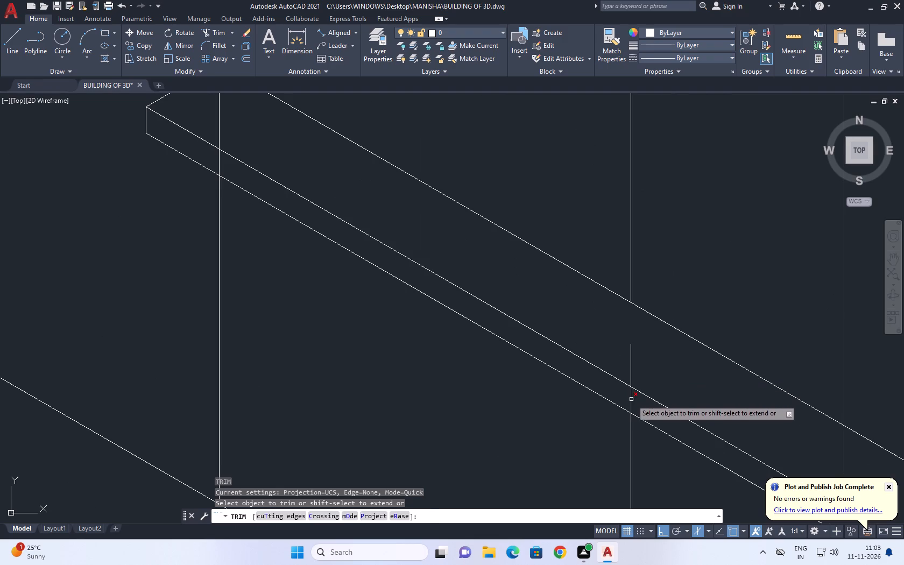
{"action": "left_click", "coordinate": [631, 400]}
{"action": "left_click", "coordinate": [630, 365]}
{"action": "scroll", "coordinate": [620, 330], "scroll_direction": "down", "scroll_amount": 2}
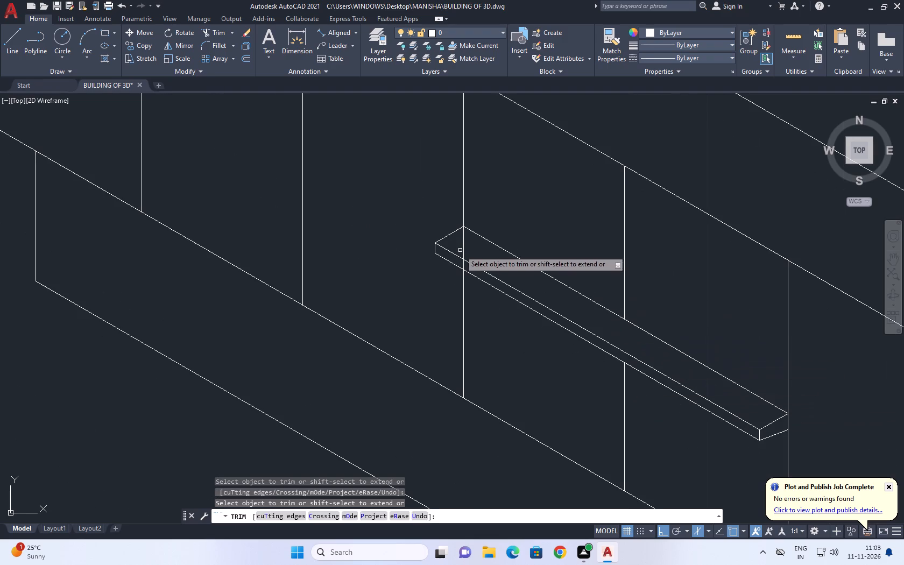
{"action": "left_click", "coordinate": [460, 246]}
{"action": "left_click", "coordinate": [467, 246]}
{"action": "scroll", "coordinate": [458, 265], "scroll_direction": "up", "scroll_amount": 1}
{"action": "left_click", "coordinate": [466, 263]}
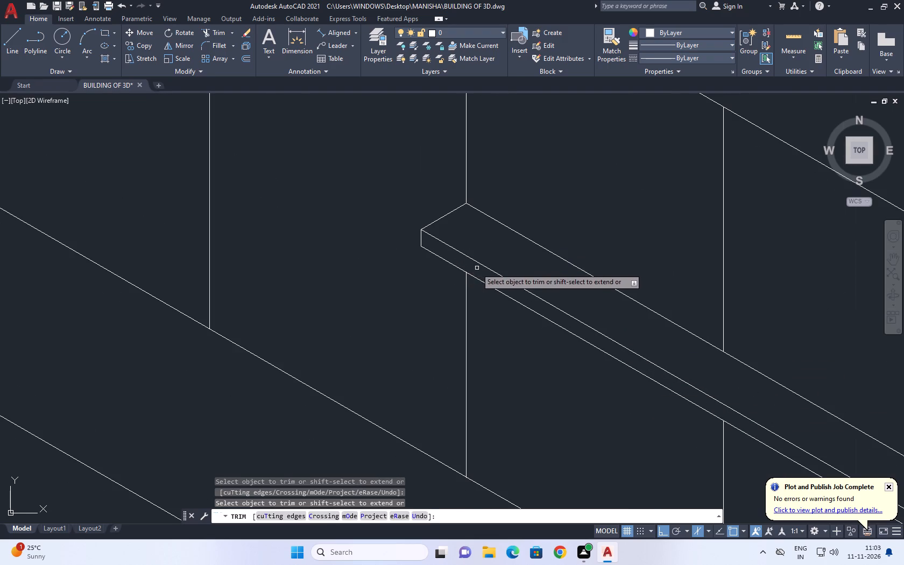
{"action": "scroll", "coordinate": [477, 266], "scroll_direction": "down", "scroll_amount": 3}
{"action": "key", "text": "space"}
Trim the fourth divider below the strip and the counter front's bottom edge between the third and fifth dividers.
{"action": "middle_click_drag", "start_coordinate": [580, 338], "coordinate": [616, 361]}
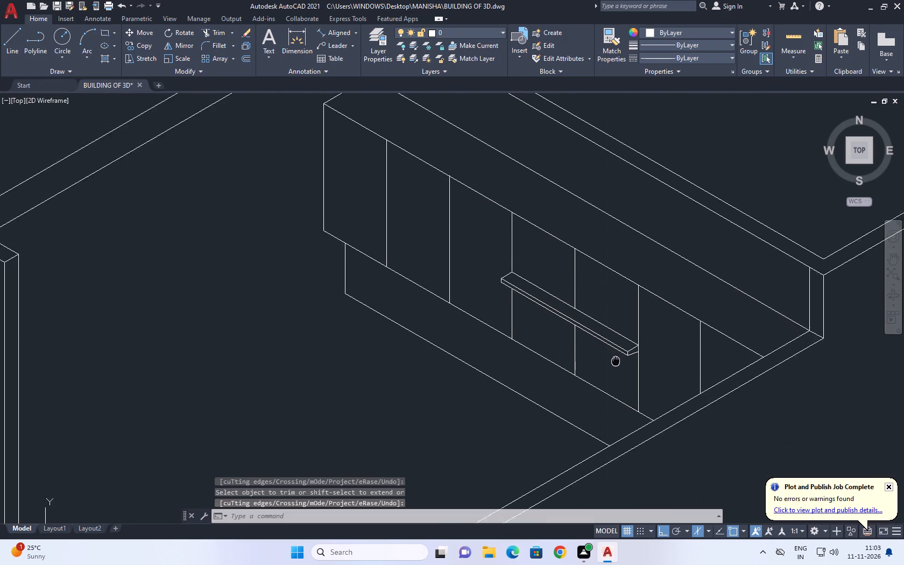
{"action": "middle_click_drag", "start_coordinate": [616, 361], "coordinate": [627, 366]}
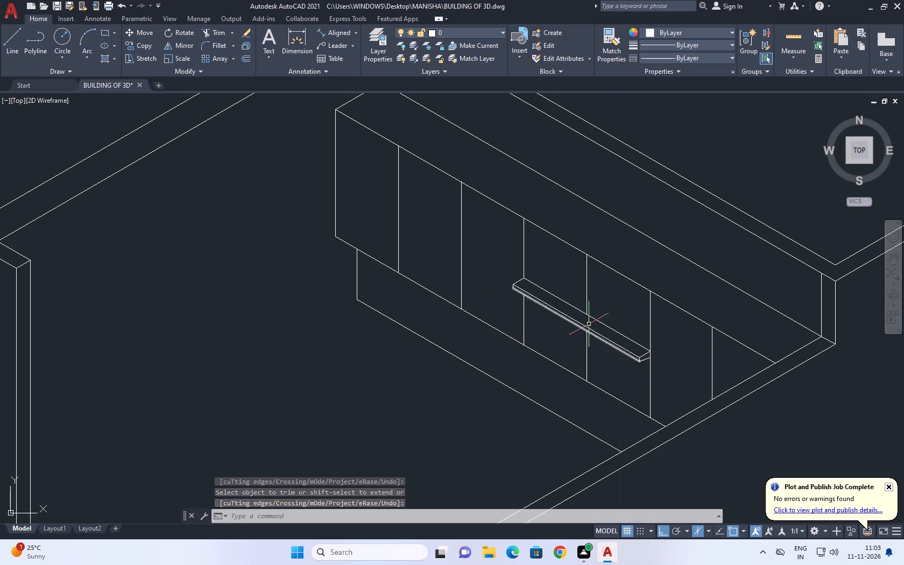
{"action": "scroll", "coordinate": [654, 357], "scroll_direction": "up", "scroll_amount": 1}
{"action": "middle_click_drag", "start_coordinate": [444, 243], "coordinate": [481, 281]}
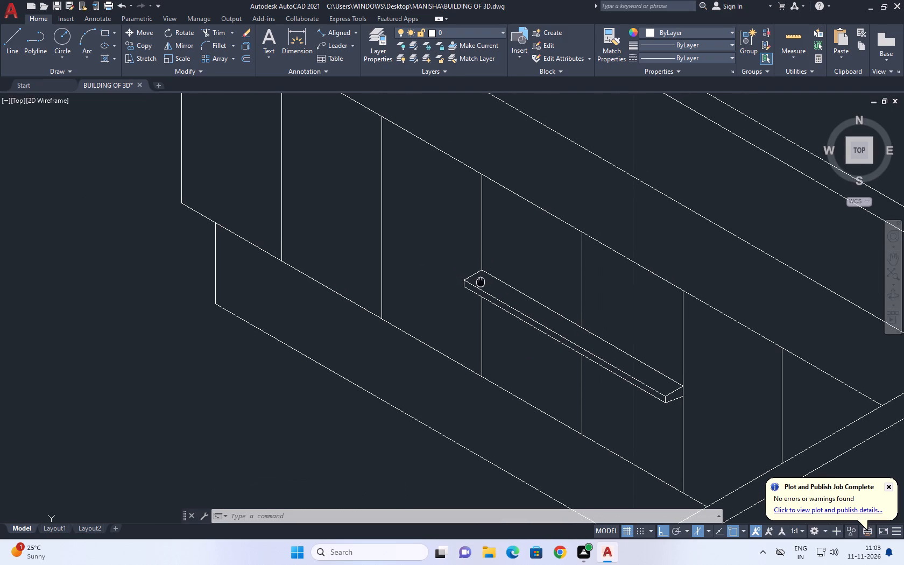
{"action": "middle_click_drag", "start_coordinate": [481, 281], "coordinate": [465, 276]}
{"action": "middle_click_drag", "start_coordinate": [407, 336], "coordinate": [456, 334]}
{"action": "middle_click_drag", "start_coordinate": [547, 368], "coordinate": [561, 354]}
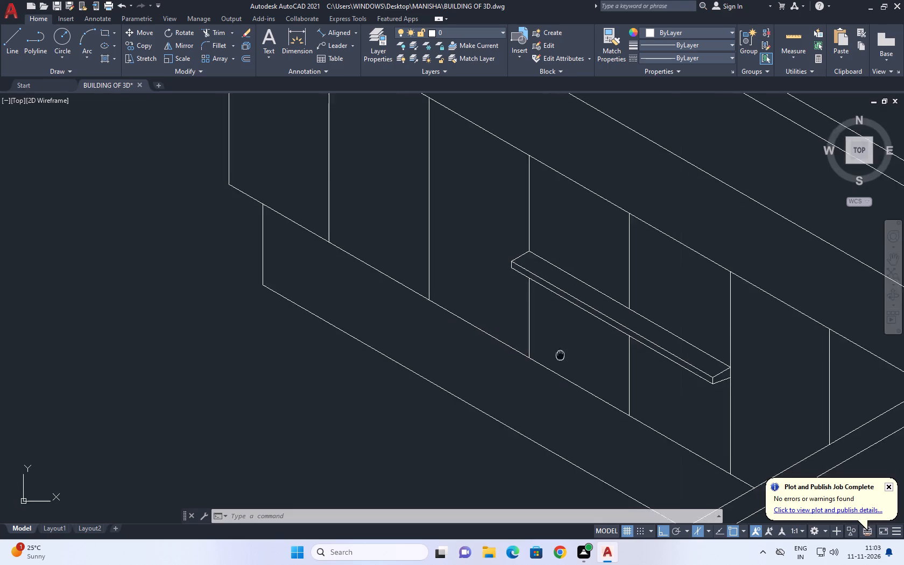
{"action": "middle_click_drag", "start_coordinate": [561, 354], "coordinate": [570, 323]}
{"action": "type", "text": "TR"}
{"action": "key", "text": "space"}
{"action": "left_click", "coordinate": [647, 345]}
{"action": "left_click", "coordinate": [617, 326]}
{"action": "left_click", "coordinate": [606, 341]}
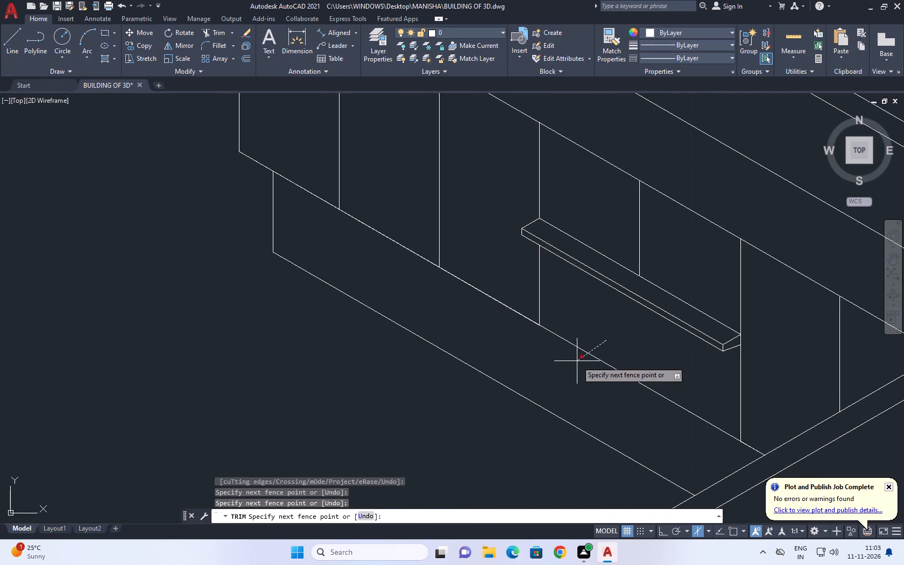
{"action": "left_click", "coordinate": [576, 363]}
{"action": "scroll", "coordinate": [596, 335], "scroll_direction": "down", "scroll_amount": 2}
{"action": "key", "text": "space"}
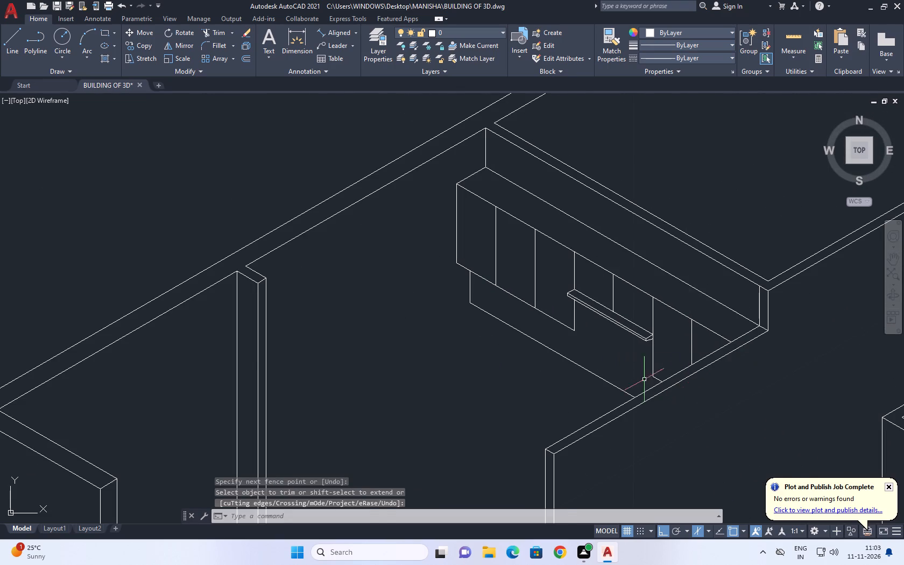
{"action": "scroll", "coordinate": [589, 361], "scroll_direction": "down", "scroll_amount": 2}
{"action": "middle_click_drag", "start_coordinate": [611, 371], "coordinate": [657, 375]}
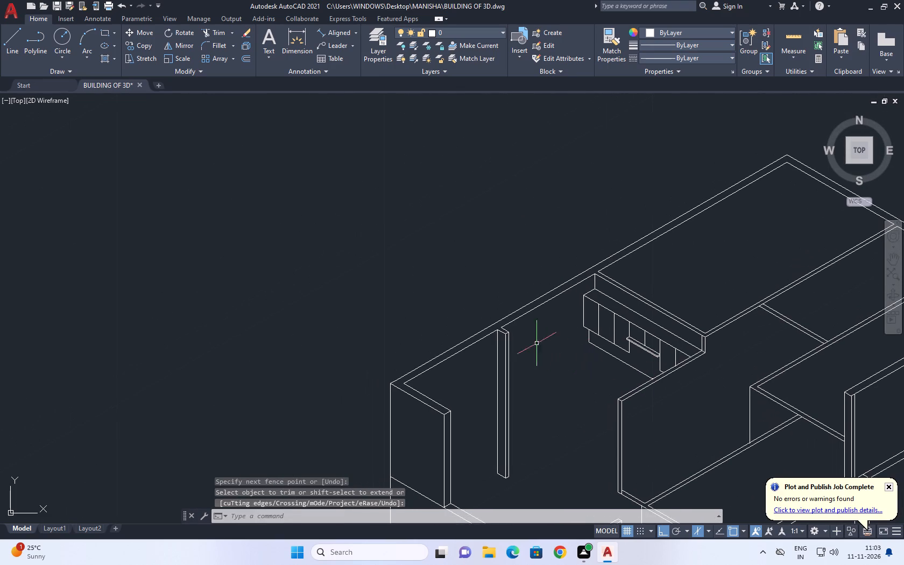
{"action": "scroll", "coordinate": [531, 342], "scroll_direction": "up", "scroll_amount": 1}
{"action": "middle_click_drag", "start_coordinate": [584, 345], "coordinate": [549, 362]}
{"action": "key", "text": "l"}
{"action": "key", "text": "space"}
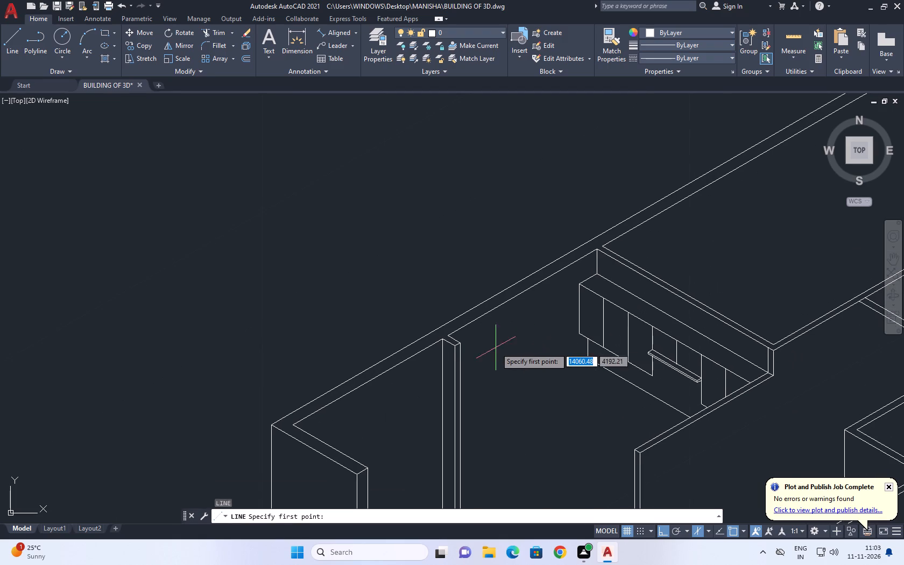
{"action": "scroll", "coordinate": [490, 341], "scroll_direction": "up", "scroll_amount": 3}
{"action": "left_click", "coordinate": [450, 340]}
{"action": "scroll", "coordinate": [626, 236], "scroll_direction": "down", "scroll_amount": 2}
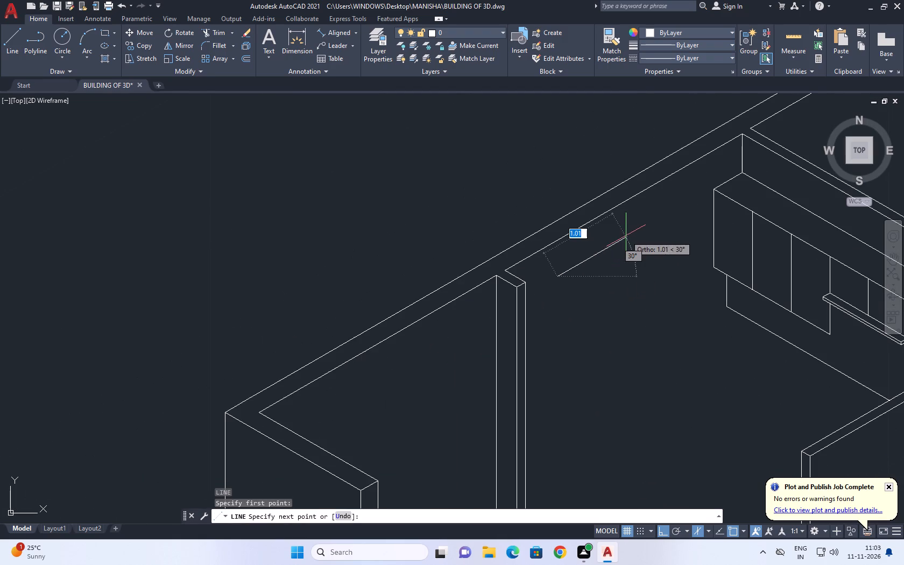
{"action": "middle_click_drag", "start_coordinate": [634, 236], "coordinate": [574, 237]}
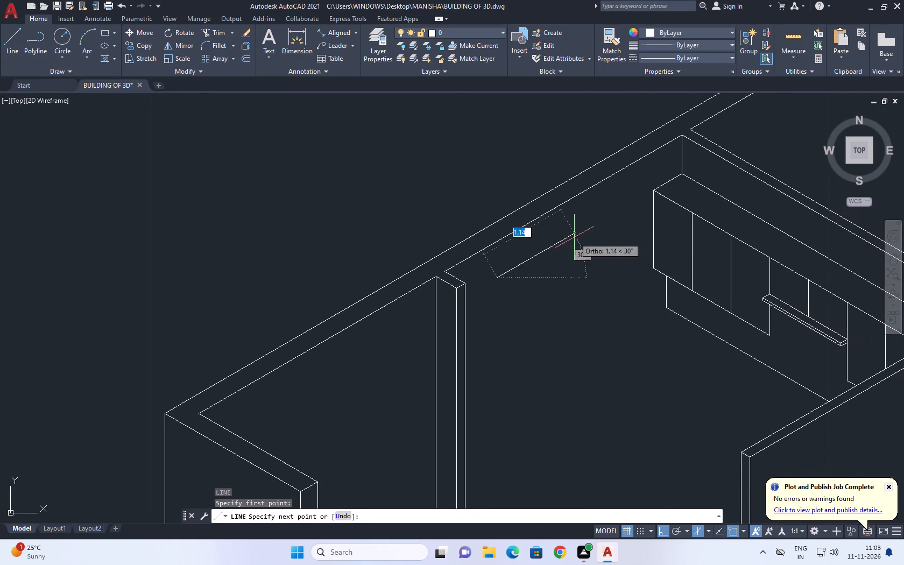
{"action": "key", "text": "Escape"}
Define all of the counter's lines, including its dividers, projecting strip and lower recess edges, as a block named CUBOARD.
{"action": "middle_click_drag", "start_coordinate": [719, 231], "coordinate": [636, 232]}
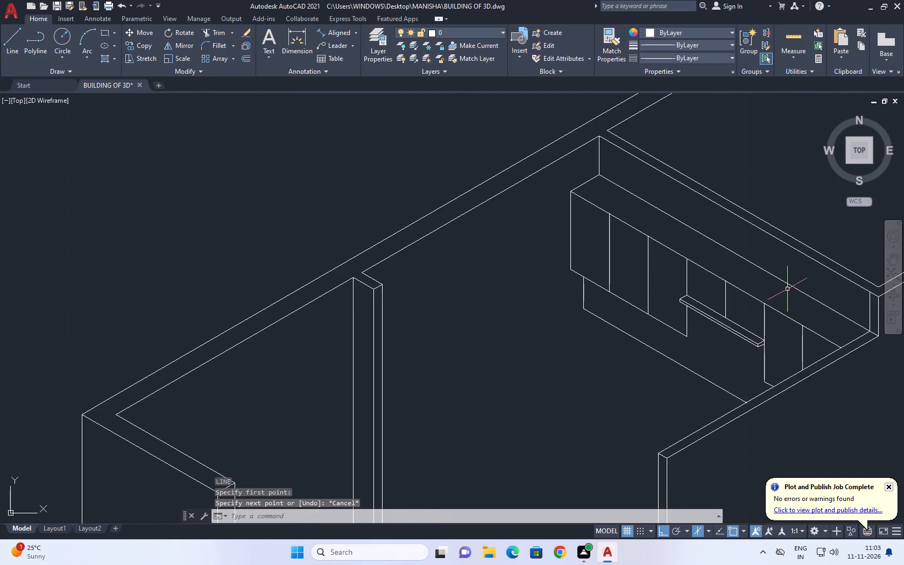
{"action": "left_click", "coordinate": [803, 279]}
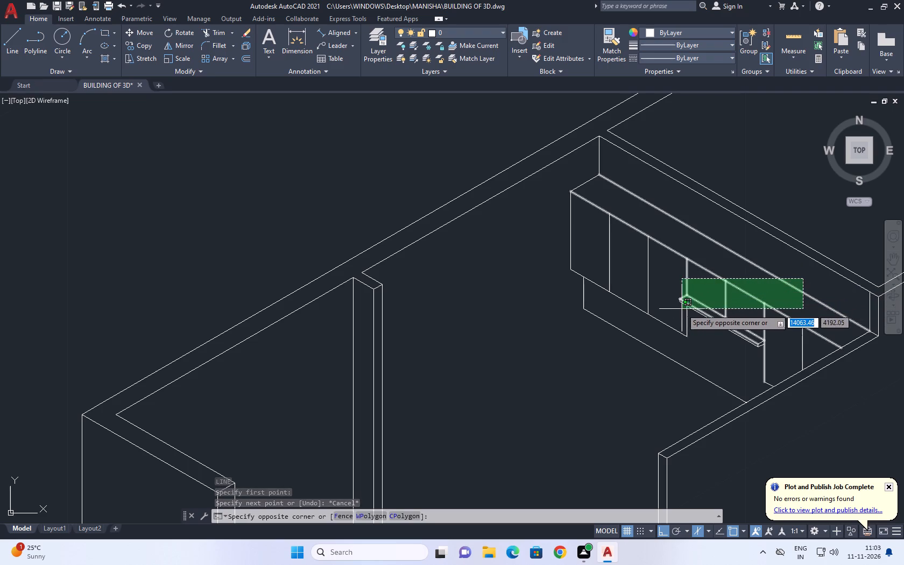
{"action": "left_click", "coordinate": [590, 305]}
{"action": "left_click", "coordinate": [655, 191]}
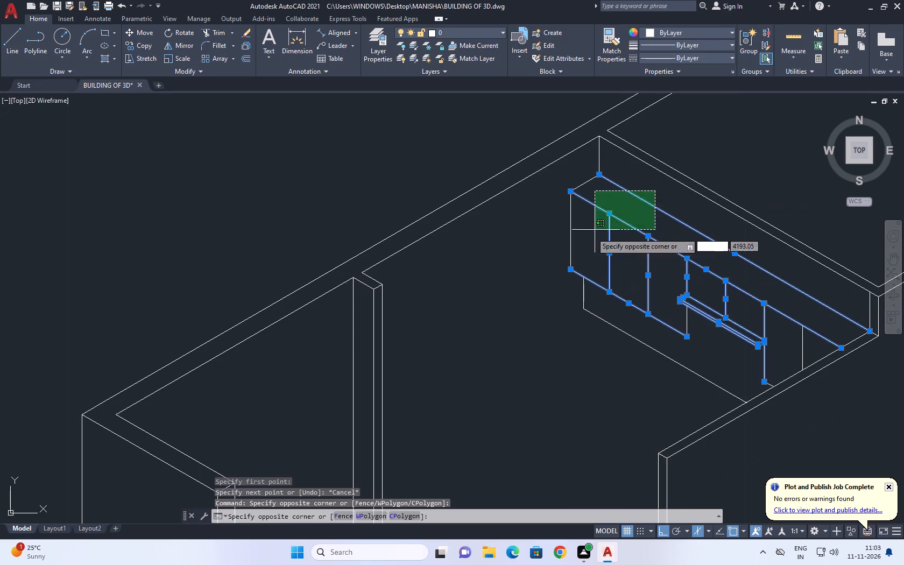
{"action": "left_click", "coordinate": [577, 246]}
{"action": "left_click_drag", "start_coordinate": [580, 223], "coordinate": [581, 228]}
{"action": "left_click_drag", "start_coordinate": [554, 203], "coordinate": [541, 202]}
{"action": "left_click", "coordinate": [592, 190]}
{"action": "left_click", "coordinate": [583, 179]}
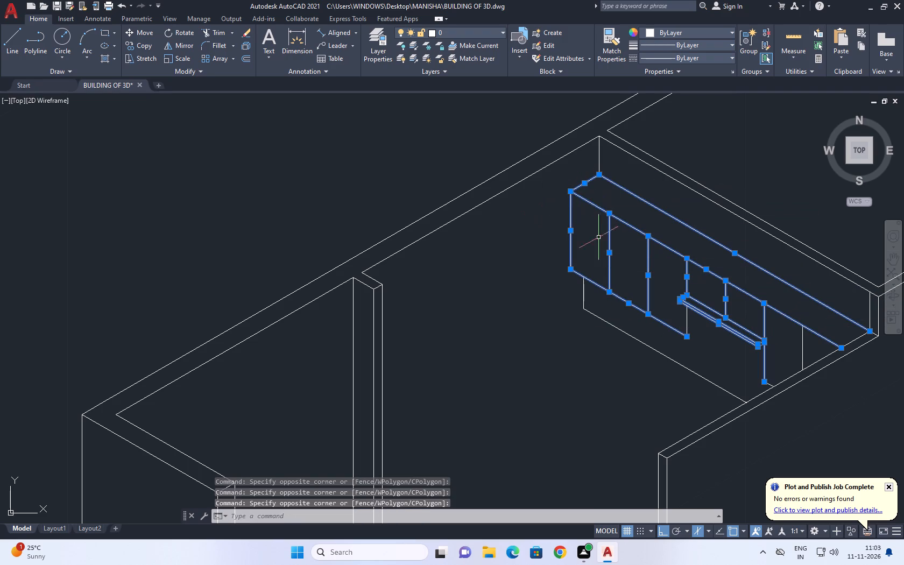
{"action": "left_click_drag", "start_coordinate": [711, 392], "coordinate": [702, 378]}
{"action": "left_click_drag", "start_coordinate": [594, 283], "coordinate": [563, 282]}
{"action": "scroll", "coordinate": [800, 350], "scroll_direction": "up", "scroll_amount": 2}
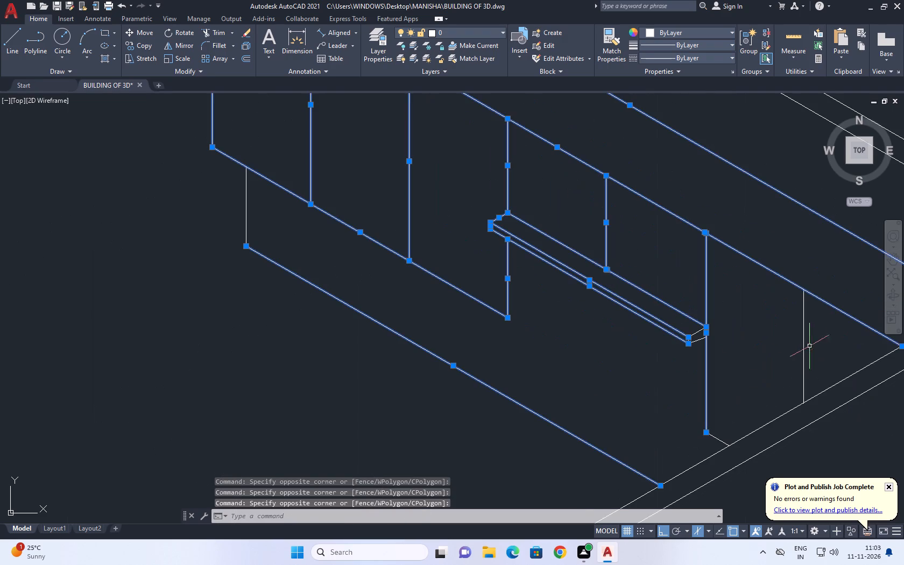
{"action": "left_click", "coordinate": [817, 344]}
{"action": "left_click", "coordinate": [734, 316]}
{"action": "left_click", "coordinate": [735, 373]}
{"action": "left_click", "coordinate": [639, 301]}
{"action": "scroll", "coordinate": [729, 447], "scroll_direction": "up", "scroll_amount": 3}
{"action": "left_click", "coordinate": [716, 396]}
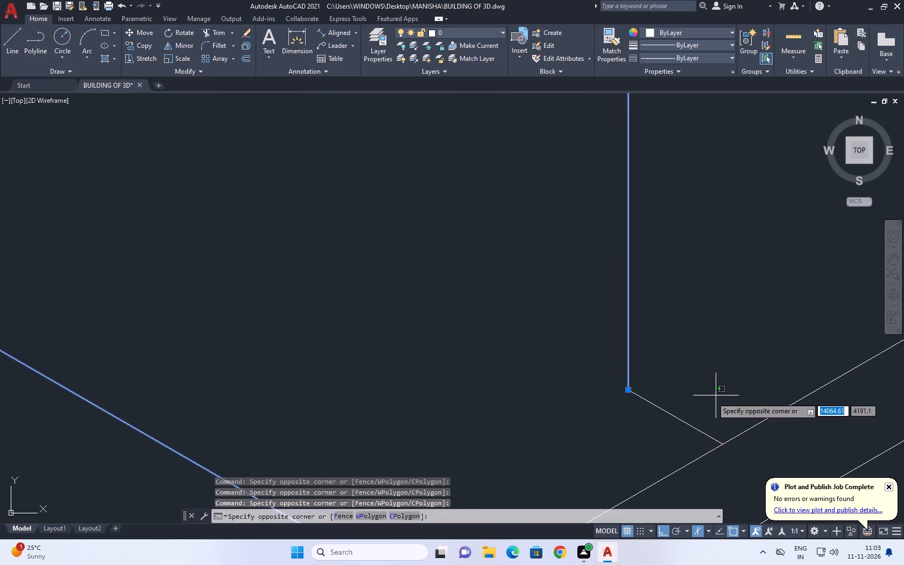
{"action": "left_click", "coordinate": [626, 414]}
{"action": "scroll", "coordinate": [721, 375], "scroll_direction": "down", "scroll_amount": 5}
{"action": "scroll", "coordinate": [567, 305], "scroll_direction": "up", "scroll_amount": 2}
{"action": "left_click", "coordinate": [531, 286]}
{"action": "left_click", "coordinate": [439, 224]}
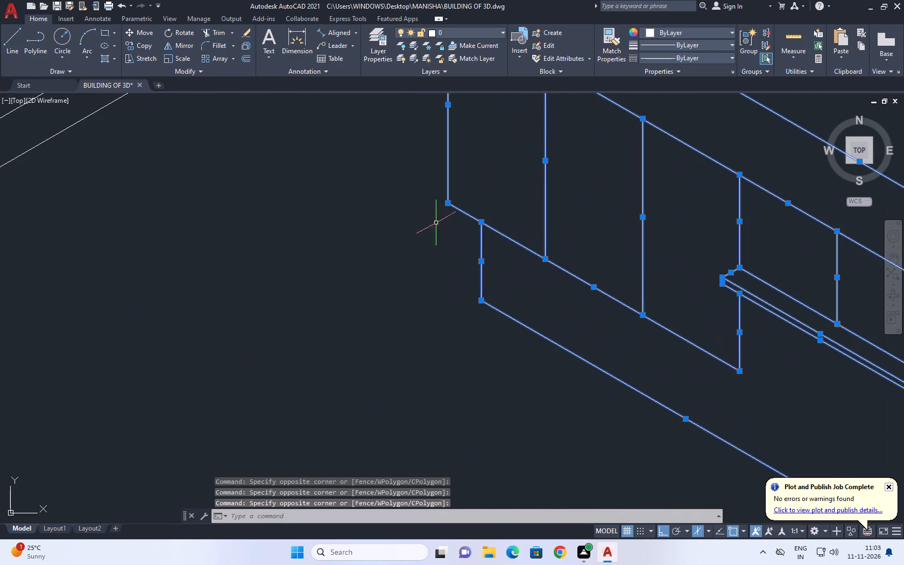
{"action": "scroll", "coordinate": [539, 295], "scroll_direction": "down", "scroll_amount": 3}
{"action": "middle_click_drag", "start_coordinate": [675, 276], "coordinate": [669, 298]}
{"action": "scroll", "coordinate": [534, 264], "scroll_direction": "up", "scroll_amount": 2}
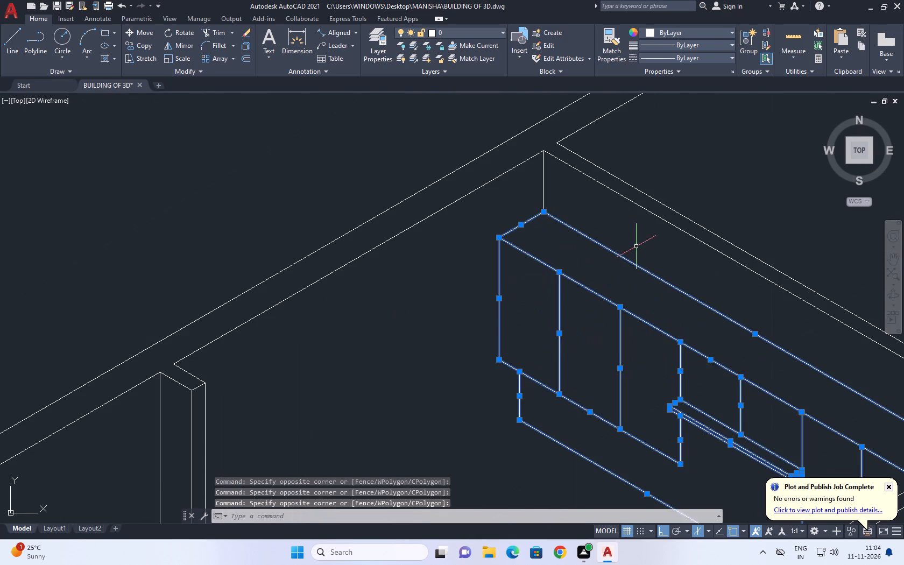
{"action": "left_click", "coordinate": [649, 246]}
{"action": "left_click", "coordinate": [522, 313]}
{"action": "scroll", "coordinate": [536, 312], "scroll_direction": "down", "scroll_amount": 2}
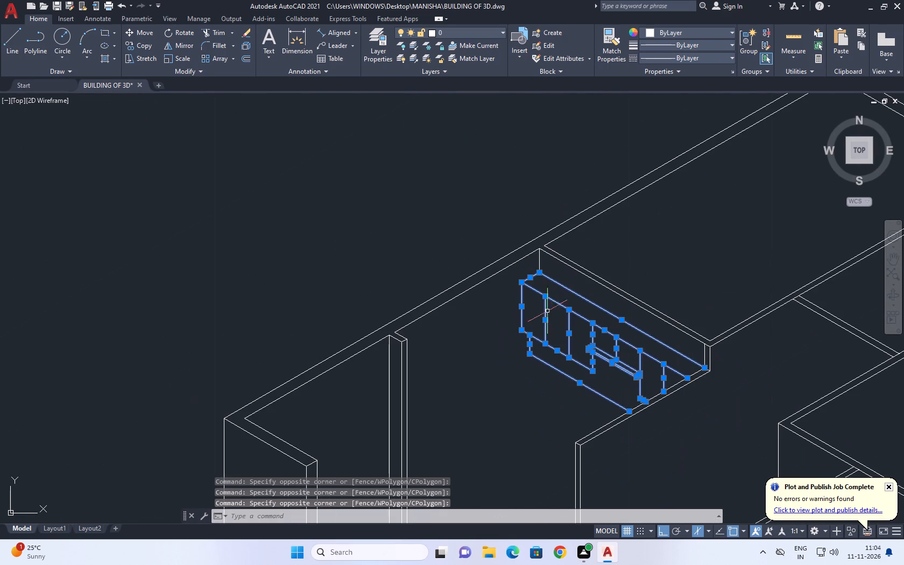
{"action": "scroll", "coordinate": [627, 382], "scroll_direction": "up", "scroll_amount": 2}
{"action": "middle_click_drag", "start_coordinate": [673, 421], "coordinate": [604, 379]}
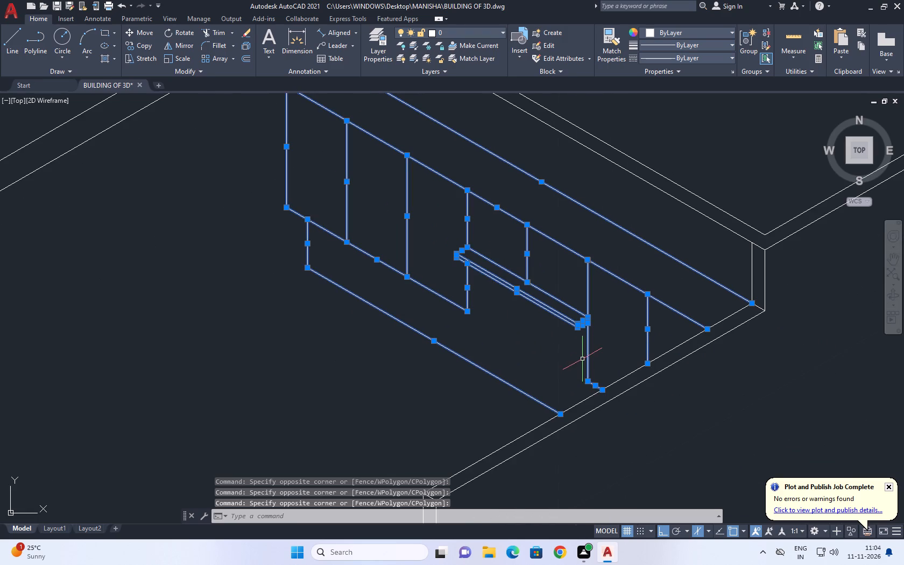
{"action": "key", "text": "b"}
{"action": "key", "text": "space"}
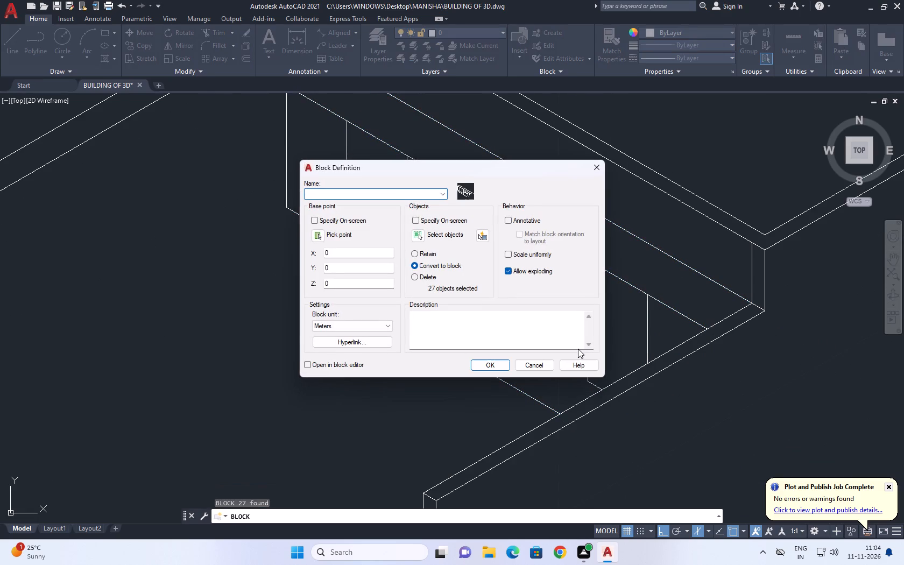
{"action": "type", "text": "CUBOARD"}
{"action": "left_click", "coordinate": [498, 368]}
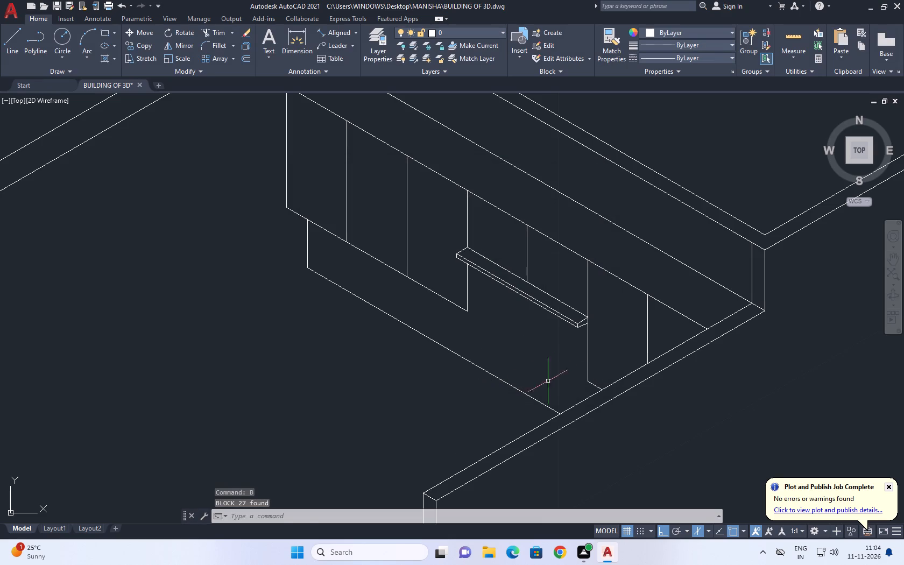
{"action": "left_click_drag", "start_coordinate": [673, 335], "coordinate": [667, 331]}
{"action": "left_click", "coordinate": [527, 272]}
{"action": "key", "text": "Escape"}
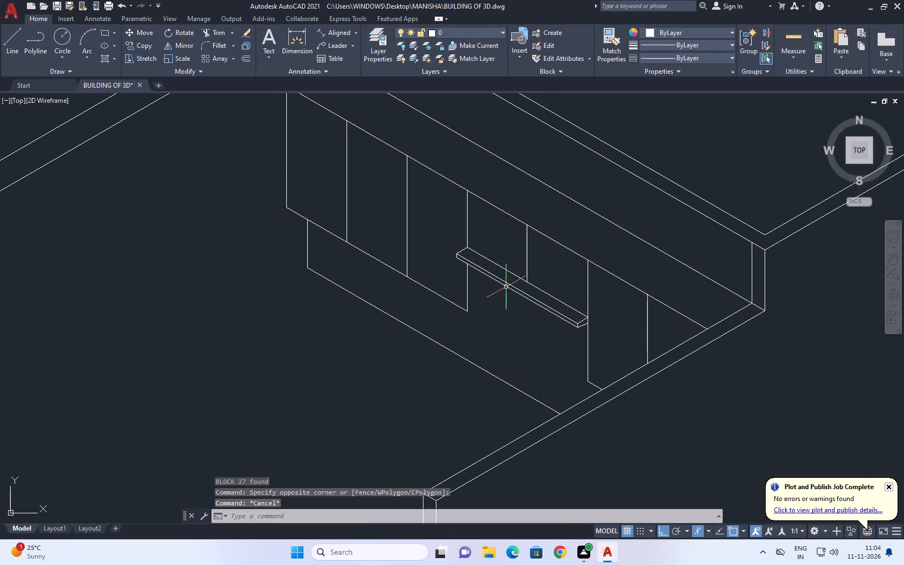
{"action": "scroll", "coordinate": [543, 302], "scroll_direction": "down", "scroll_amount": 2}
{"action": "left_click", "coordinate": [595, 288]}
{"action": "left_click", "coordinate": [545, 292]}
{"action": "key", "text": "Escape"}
Draw a 1.5 line at 30° on the back wall between the partition end and the counter.
{"action": "middle_click_drag", "start_coordinate": [451, 280], "coordinate": [460, 282]}
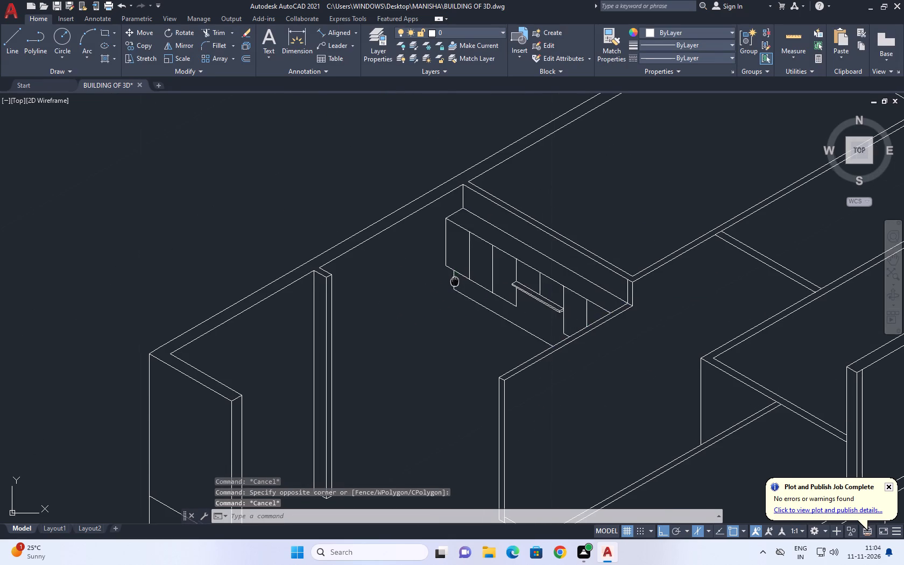
{"action": "middle_click_drag", "start_coordinate": [460, 282], "coordinate": [530, 282]}
{"action": "scroll", "coordinate": [415, 307], "scroll_direction": "up", "scroll_amount": 1}
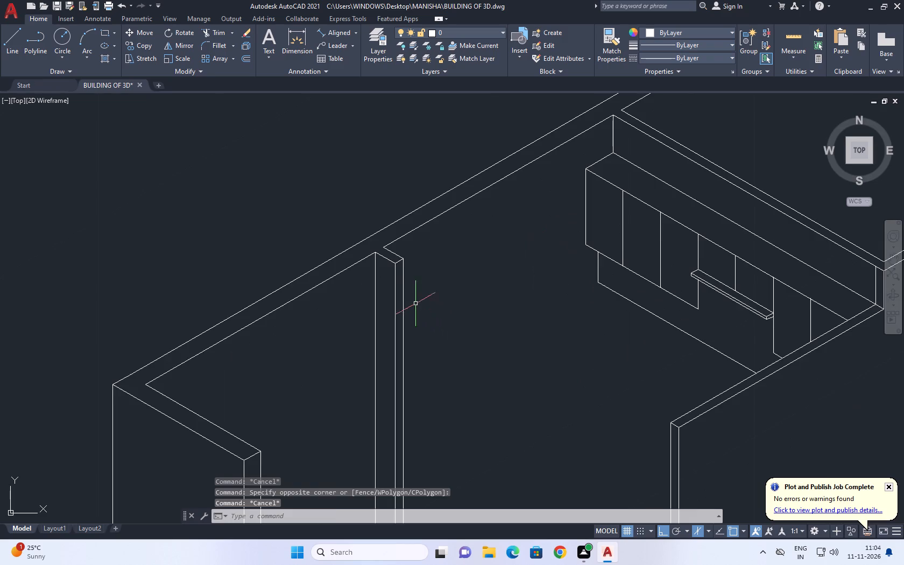
{"action": "scroll", "coordinate": [495, 286], "scroll_direction": "up", "scroll_amount": 1}
{"action": "middle_click_drag", "start_coordinate": [496, 287], "coordinate": [449, 328]}
{"action": "key", "text": "l"}
{"action": "key", "text": "space"}
{"action": "left_click", "coordinate": [355, 300]}
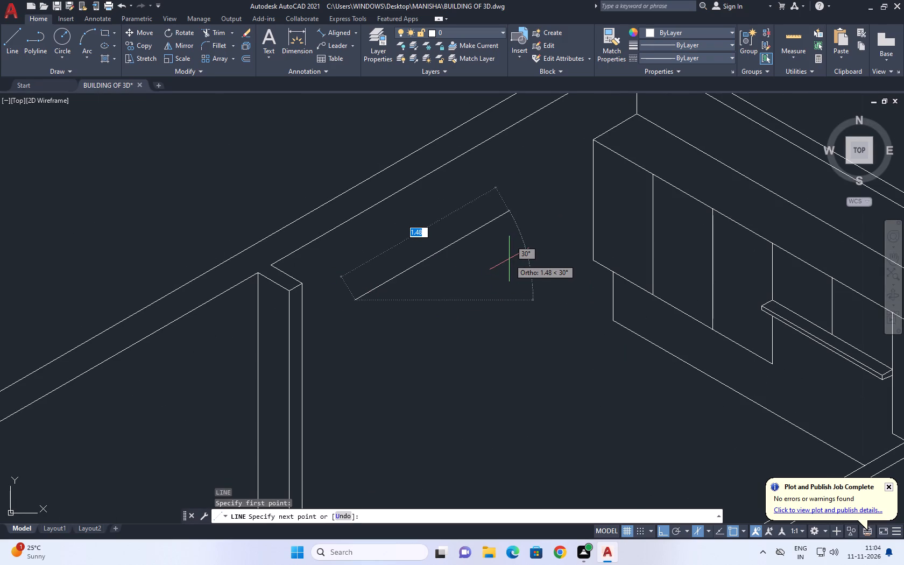
{"action": "key", "text": "1"}
{"action": "type", "text": ".5"}
{"action": "key", "text": "Return"}
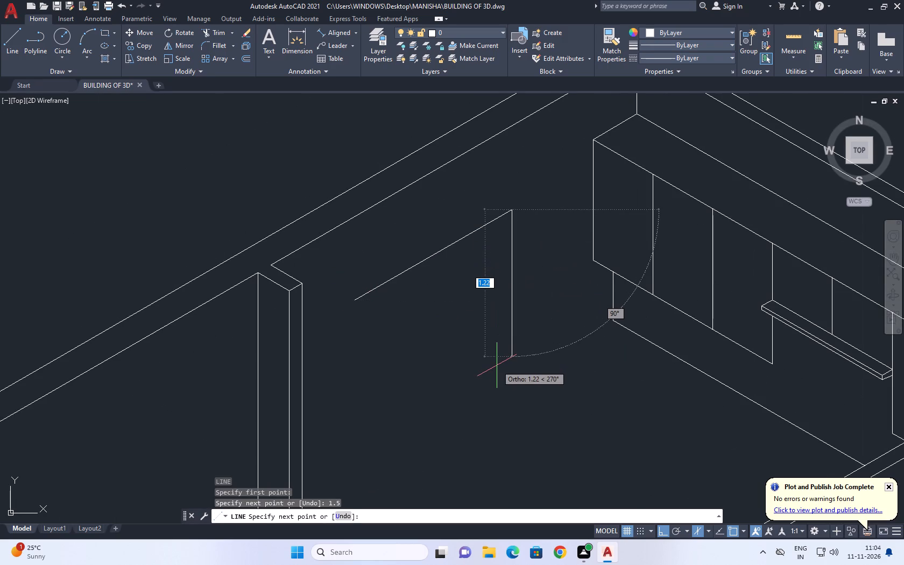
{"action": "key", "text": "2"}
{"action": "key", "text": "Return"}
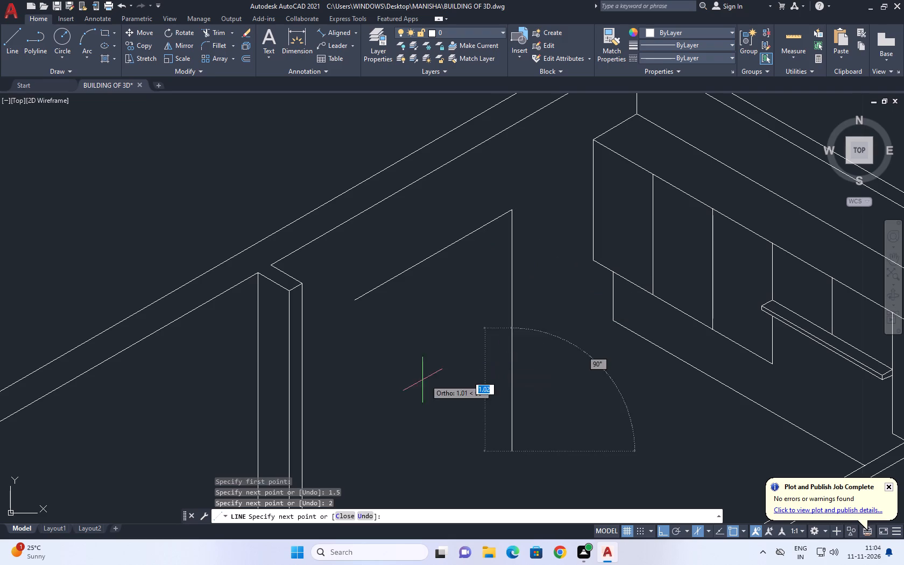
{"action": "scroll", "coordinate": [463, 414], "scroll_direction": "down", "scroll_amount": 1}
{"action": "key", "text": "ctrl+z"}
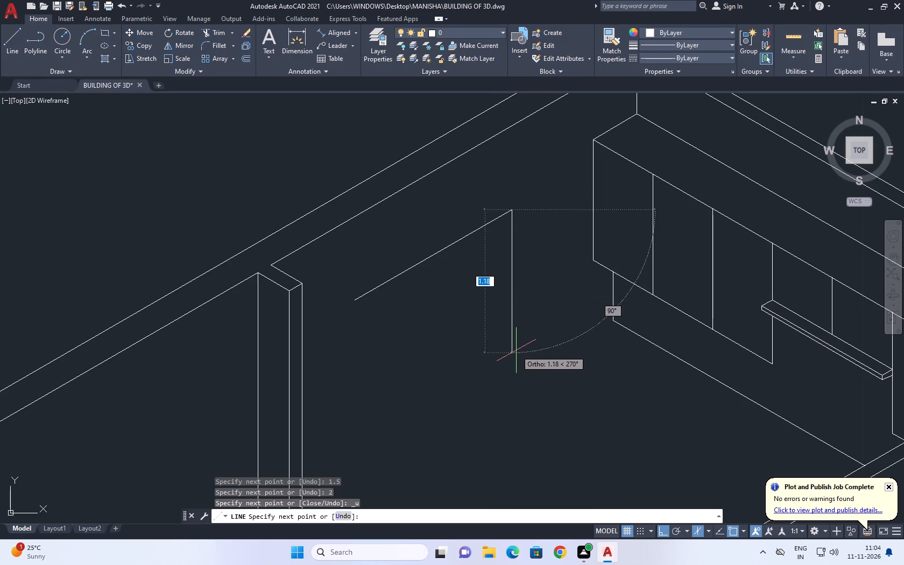
Continue the line 1.5 straight down and 1.5 back at 210°, and close the isometric square at its starting point.
{"action": "type", "text": "1."}
{"action": "key", "text": "5"}
{"action": "key", "text": "Return"}
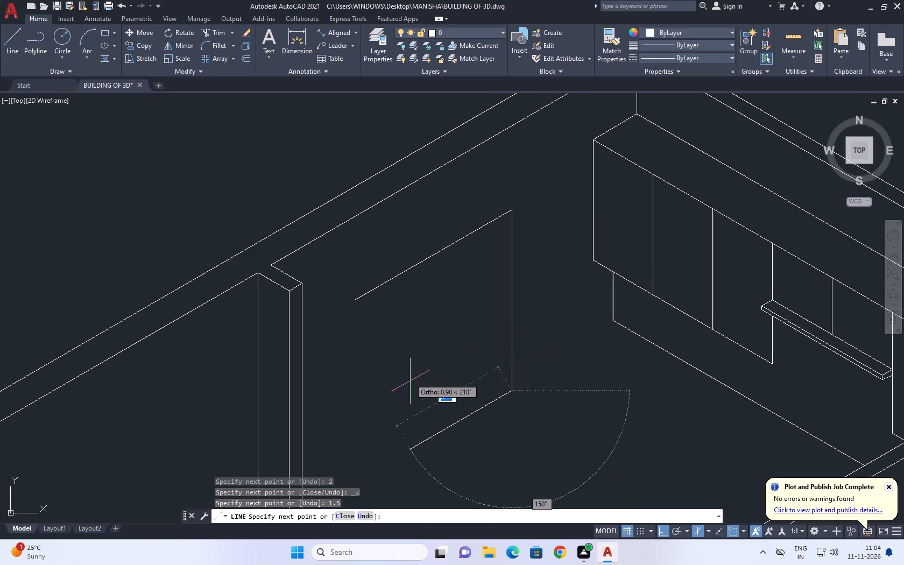
{"action": "key", "text": "1"}
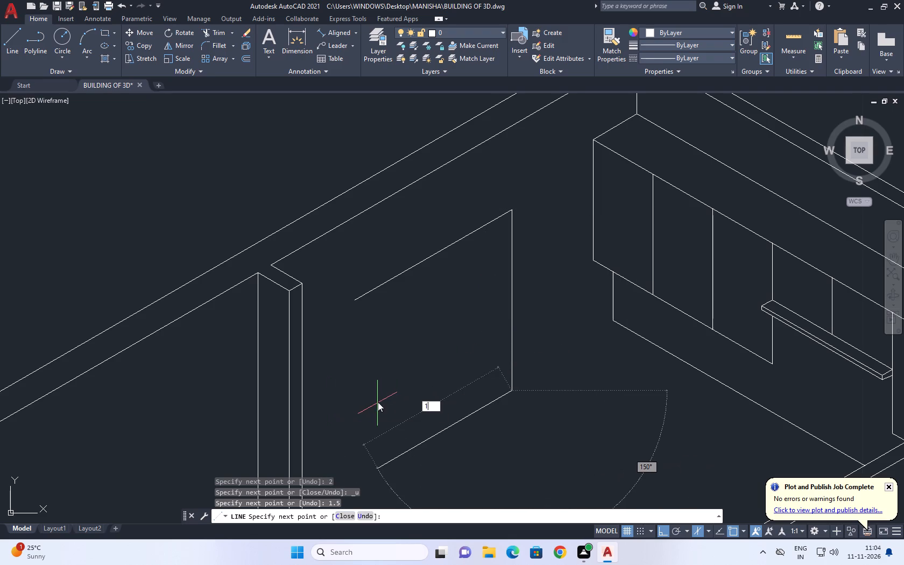
{"action": "key", "text": "period"}
{"action": "key", "text": "5"}
{"action": "key", "text": "Return"}
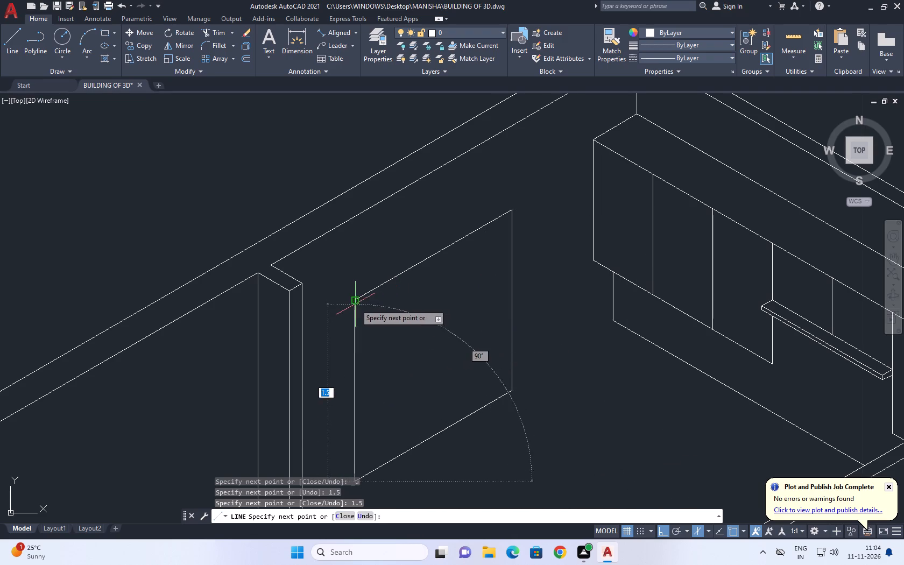
{"action": "left_click", "coordinate": [355, 301]}
{"action": "key", "text": "space"}
{"action": "scroll", "coordinate": [447, 276], "scroll_direction": "down", "scroll_amount": 2}
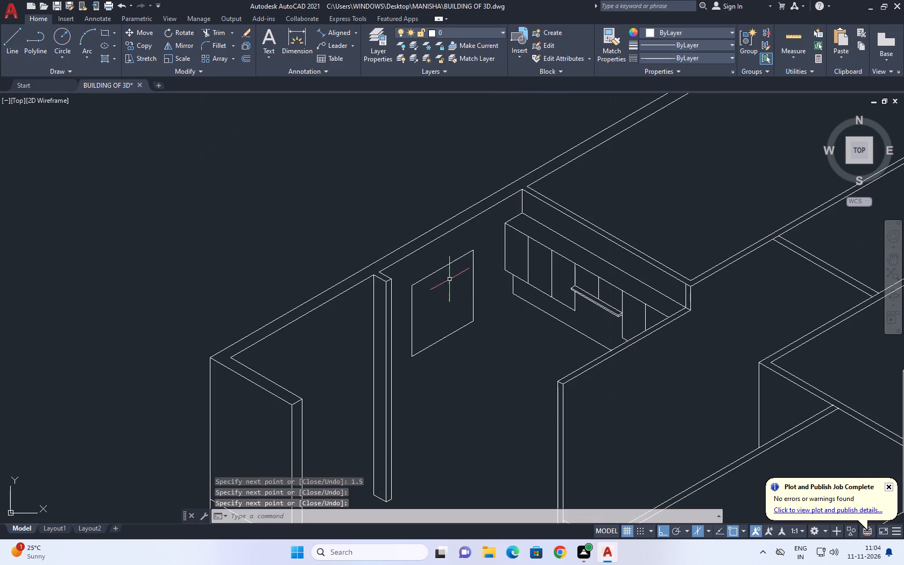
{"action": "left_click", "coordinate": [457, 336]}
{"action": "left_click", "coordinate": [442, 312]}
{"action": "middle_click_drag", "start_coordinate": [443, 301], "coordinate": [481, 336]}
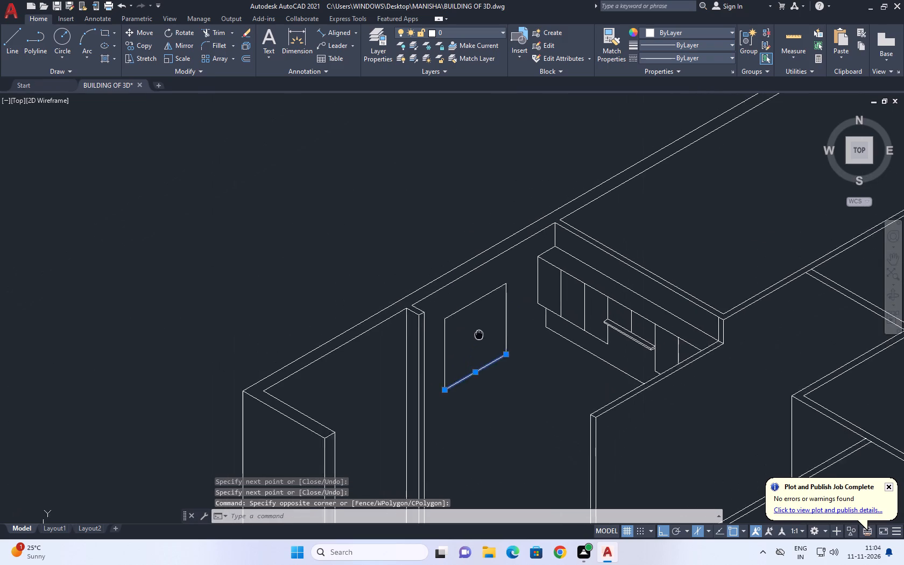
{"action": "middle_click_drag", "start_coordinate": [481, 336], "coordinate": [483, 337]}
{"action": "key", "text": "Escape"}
Copy the square's vertical edge nearest the counter 0.15 inward along the wall.
{"action": "left_click", "coordinate": [521, 323]}
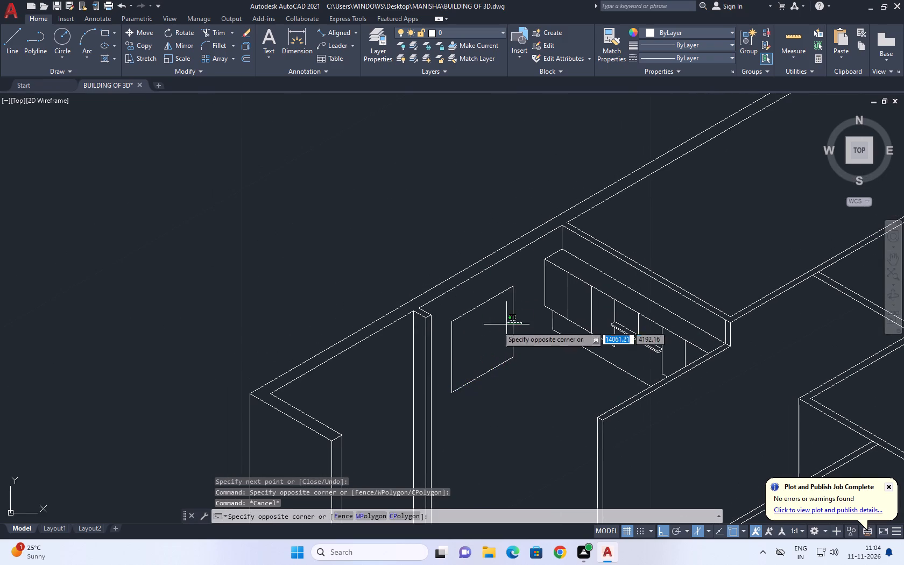
{"action": "left_click", "coordinate": [490, 327]}
{"action": "middle_click_drag", "start_coordinate": [490, 327], "coordinate": [501, 349]}
{"action": "key", "text": "c"}
{"action": "key", "text": "o"}
{"action": "key", "text": "space"}
{"action": "scroll", "coordinate": [506, 367], "scroll_direction": "up", "scroll_amount": 1}
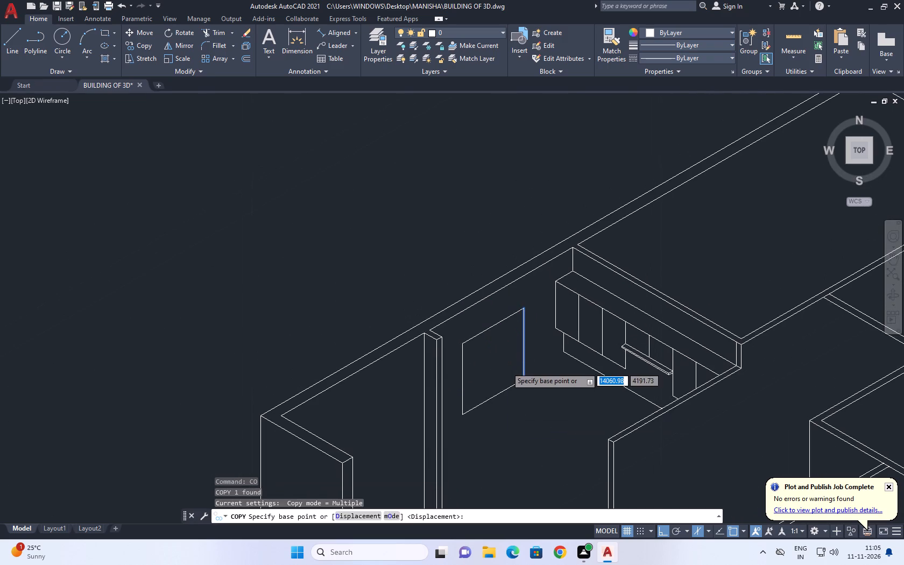
{"action": "scroll", "coordinate": [505, 367], "scroll_direction": "up", "scroll_amount": 1}
{"action": "left_click", "coordinate": [519, 332]}
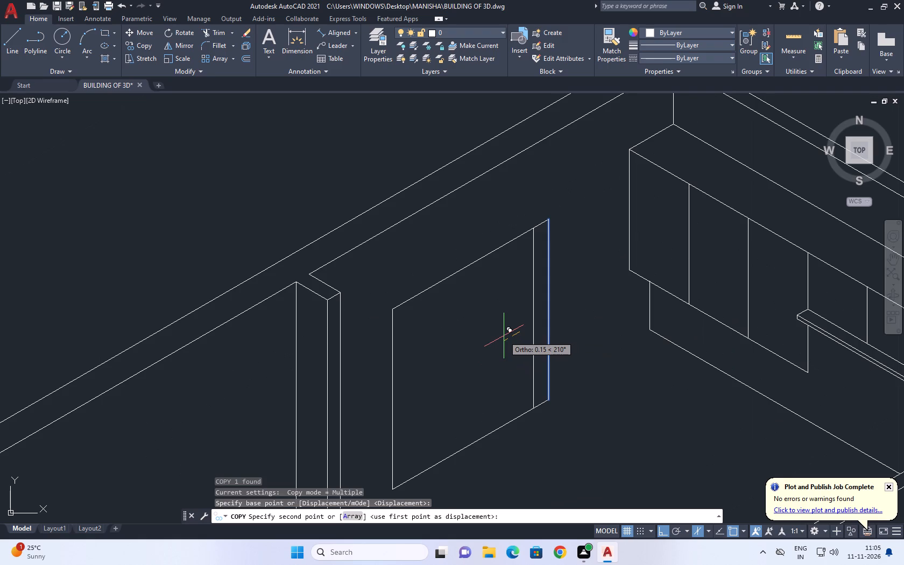
{"action": "type", "text": "0.15"}
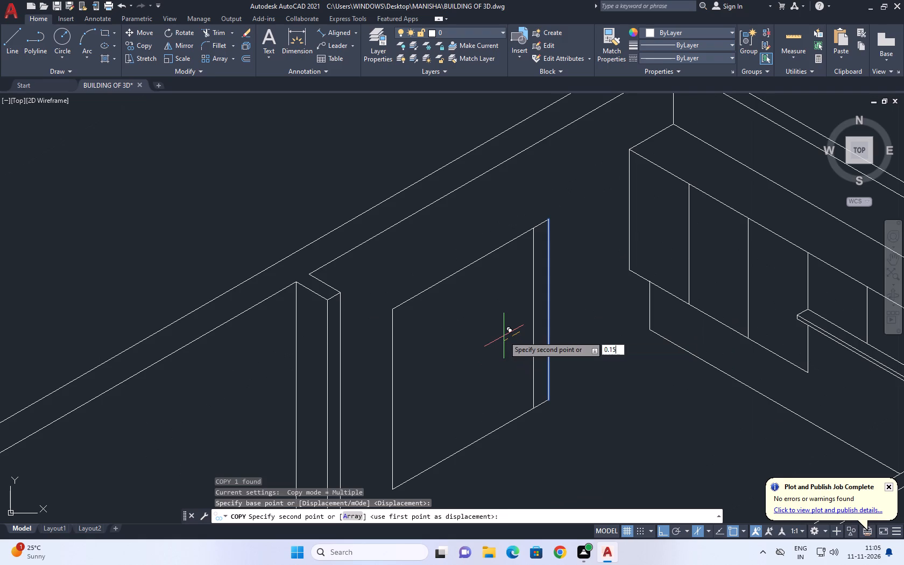
{"action": "key", "text": "Return"}
{"action": "key", "text": "space"}
Copy the square's bottom edge 0.15 upward.
{"action": "left_click", "coordinate": [481, 437]}
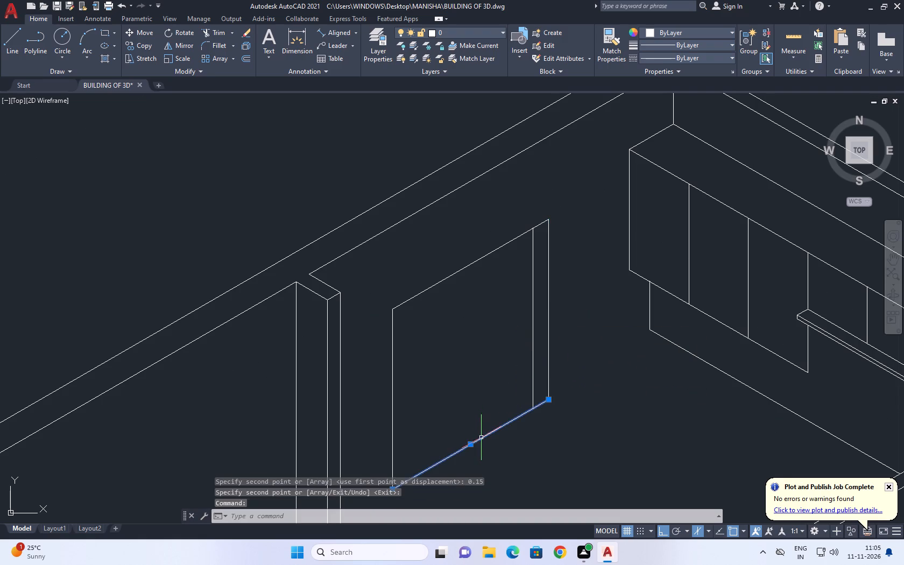
{"action": "middle_click_drag", "start_coordinate": [475, 418], "coordinate": [490, 409]}
{"action": "type", "text": "CO"}
{"action": "key", "text": "space"}
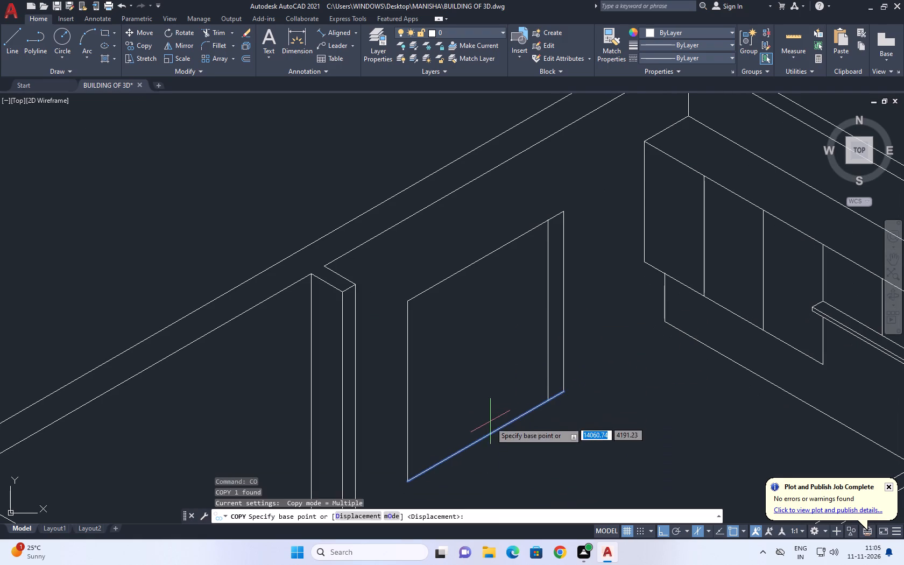
{"action": "left_click", "coordinate": [490, 423]}
{"action": "type", "text": "0.15"}
{"action": "key", "text": "Return"}
{"action": "key", "text": "space"}
Draw a vertical line from the midpoint of the square's top edge down past its bottom edge.
{"action": "middle_click_drag", "start_coordinate": [539, 435], "coordinate": [543, 438]}
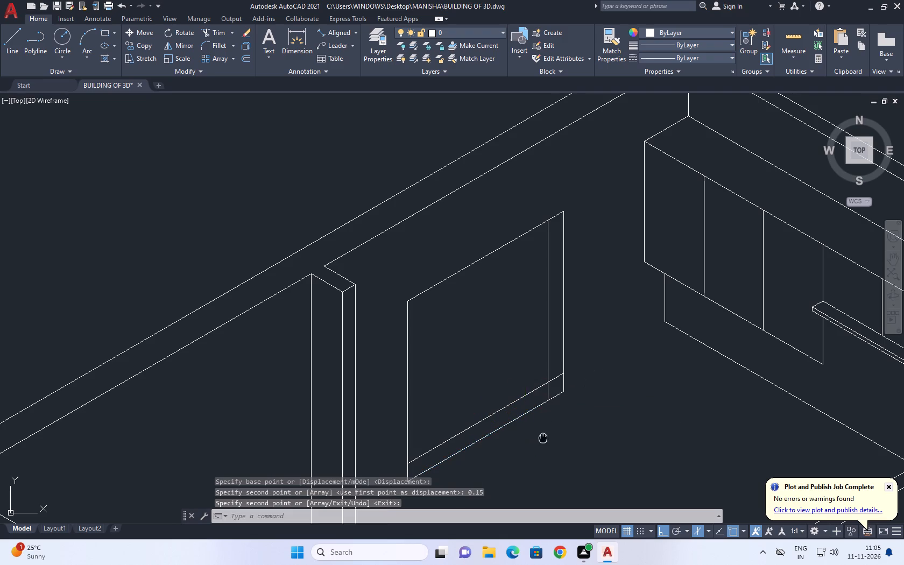
{"action": "middle_click_drag", "start_coordinate": [543, 438], "coordinate": [578, 434]}
{"action": "type", "text": "L"}
{"action": "key", "text": "space"}
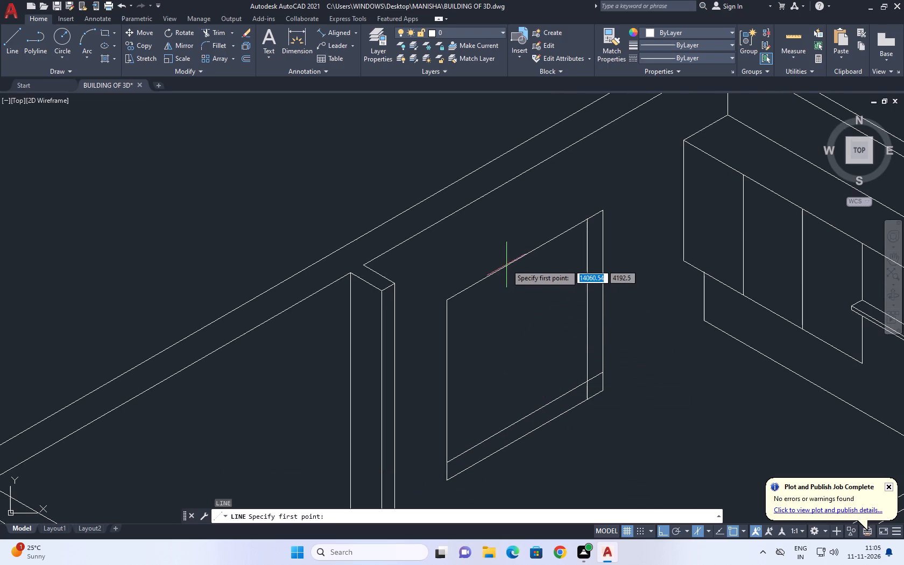
{"action": "left_click", "coordinate": [528, 254]}
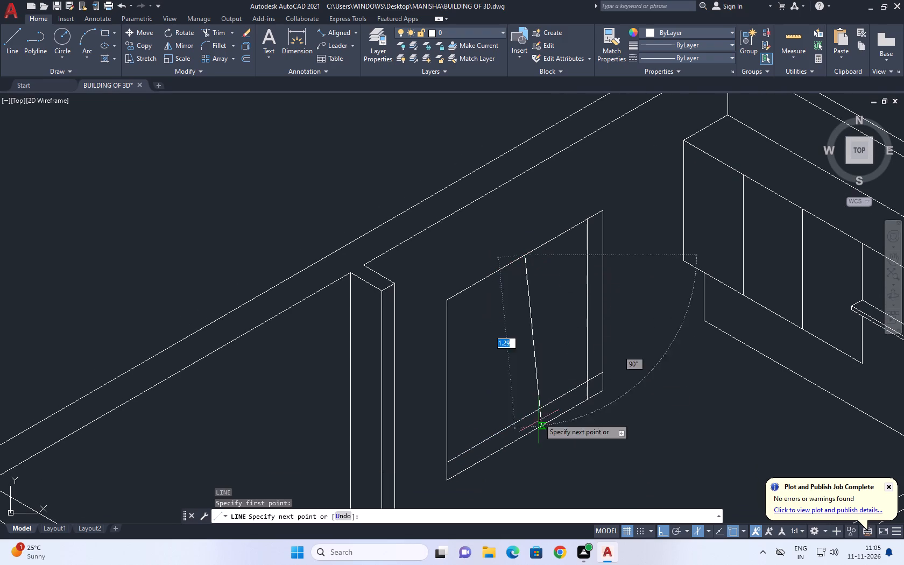
{"action": "left_click_drag", "start_coordinate": [534, 455], "coordinate": [535, 448]}
{"action": "key", "text": "space"}
Trim the square's vertical centre line where it extends below the inner bottom line.
{"action": "type", "text": "TR"}
{"action": "key", "text": "space"}
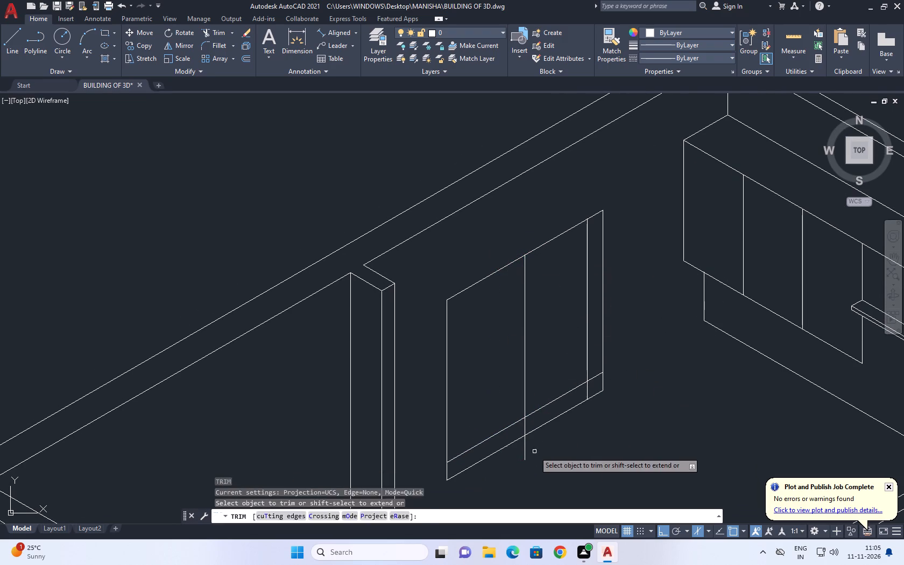
{"action": "left_click", "coordinate": [534, 451]}
{"action": "left_click", "coordinate": [499, 458]}
{"action": "left_click", "coordinate": [525, 421]}
{"action": "key", "text": "space"}
Trim the inner vertical and inner bottom lines past their intersection, forming a clean inner corner on the frame's counter side.
{"action": "middle_click_drag", "start_coordinate": [584, 391], "coordinate": [583, 356]}
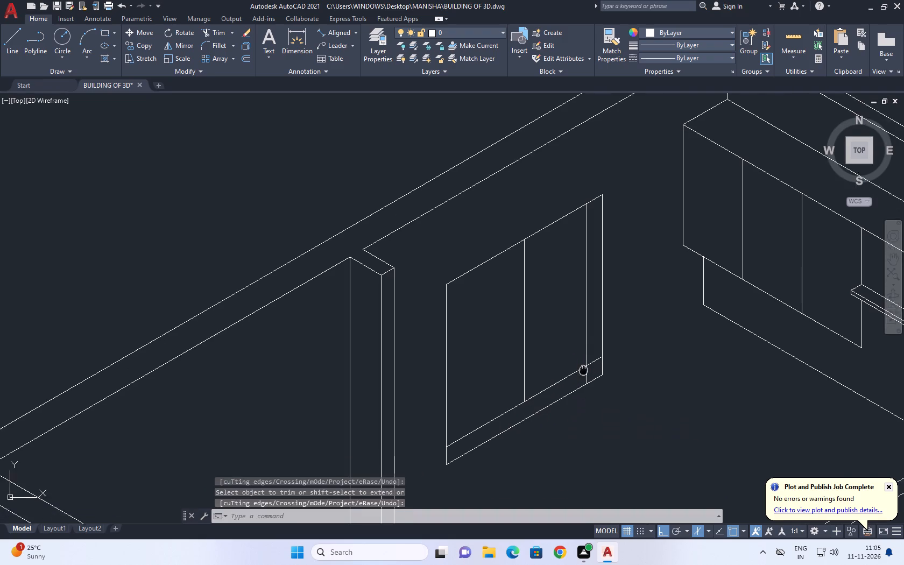
{"action": "middle_click_drag", "start_coordinate": [583, 356], "coordinate": [593, 307]}
{"action": "scroll", "coordinate": [584, 310], "scroll_direction": "up", "scroll_amount": 2}
{"action": "left_click", "coordinate": [571, 312]}
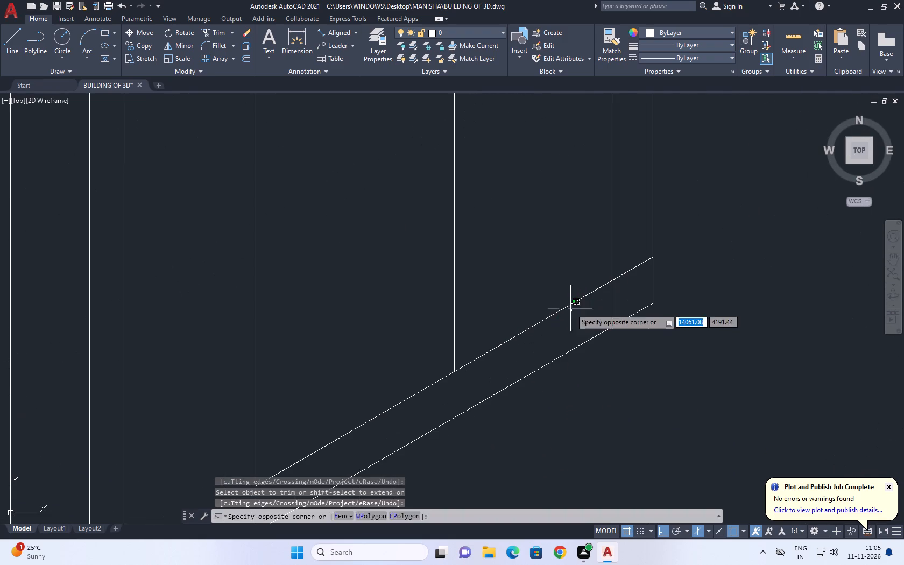
{"action": "left_click", "coordinate": [566, 299]}
{"action": "middle_click_drag", "start_coordinate": [573, 302], "coordinate": [582, 323]}
{"action": "key", "text": "Escape"}
{"action": "key", "text": "t"}
{"action": "key", "text": "r"}
{"action": "key", "text": "space"}
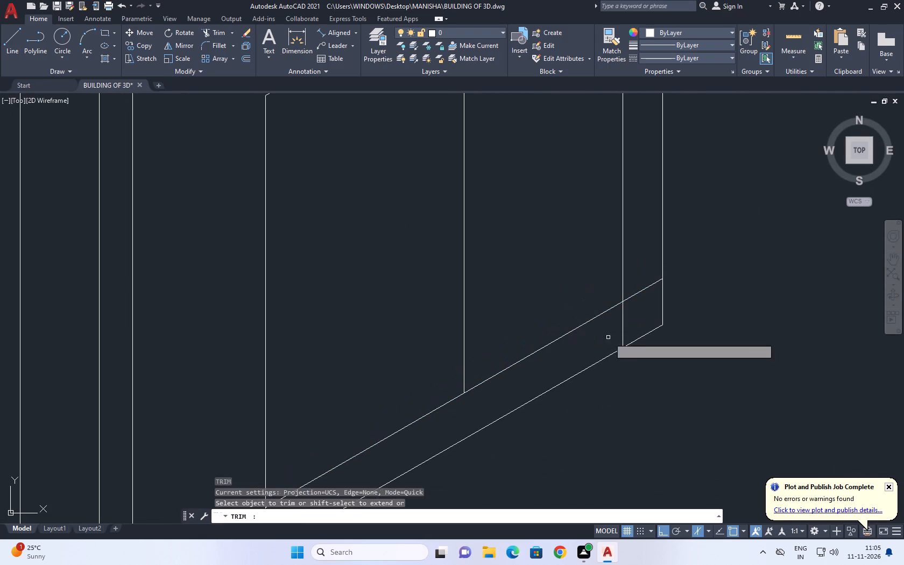
{"action": "scroll", "coordinate": [612, 337], "scroll_direction": "up", "scroll_amount": 2}
{"action": "left_click", "coordinate": [663, 218]}
{"action": "left_click_drag", "start_coordinate": [621, 319], "coordinate": [620, 326]}
{"action": "scroll", "coordinate": [628, 324], "scroll_direction": "down", "scroll_amount": 4}
{"action": "key", "text": "Escape"}
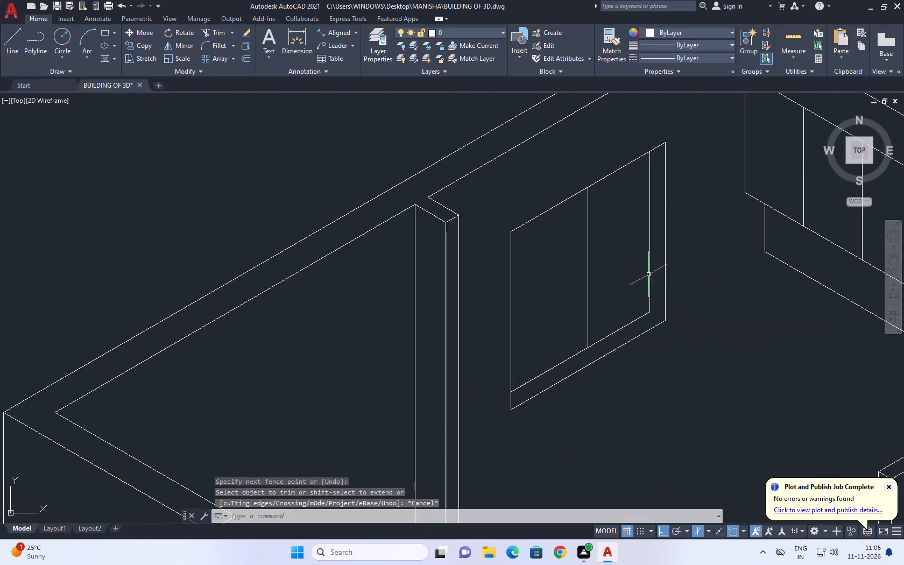
Copy the inner vertical line twice at 30° toward the frame's outer edge, spacing both copies within the border, the farther about 0.10 away.
{"action": "left_click", "coordinate": [651, 224]}
{"action": "middle_click_drag", "start_coordinate": [637, 297], "coordinate": [657, 328]}
{"action": "type", "text": "CO"}
{"action": "key", "text": "space"}
{"action": "scroll", "coordinate": [669, 353], "scroll_direction": "up", "scroll_amount": 2}
{"action": "left_click", "coordinate": [667, 326]}
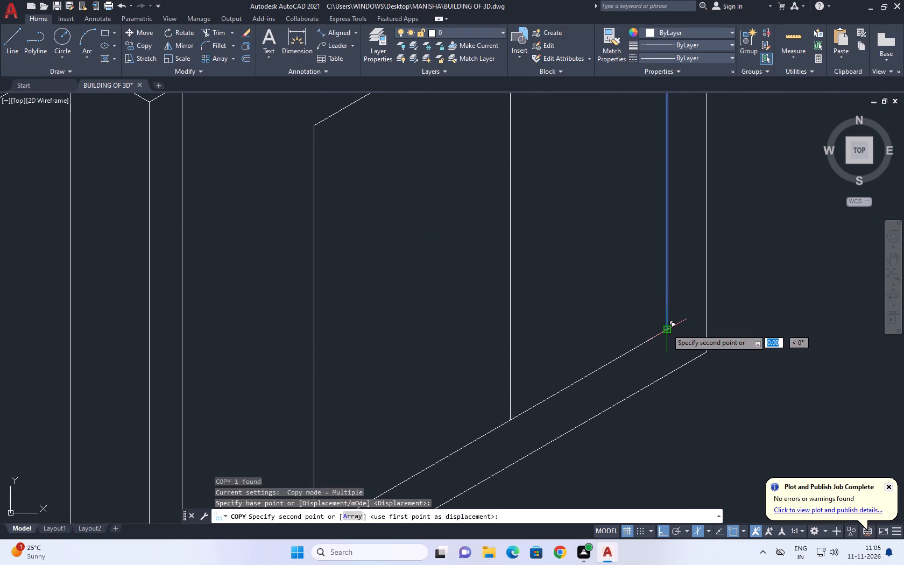
{"action": "left_click", "coordinate": [682, 327]}
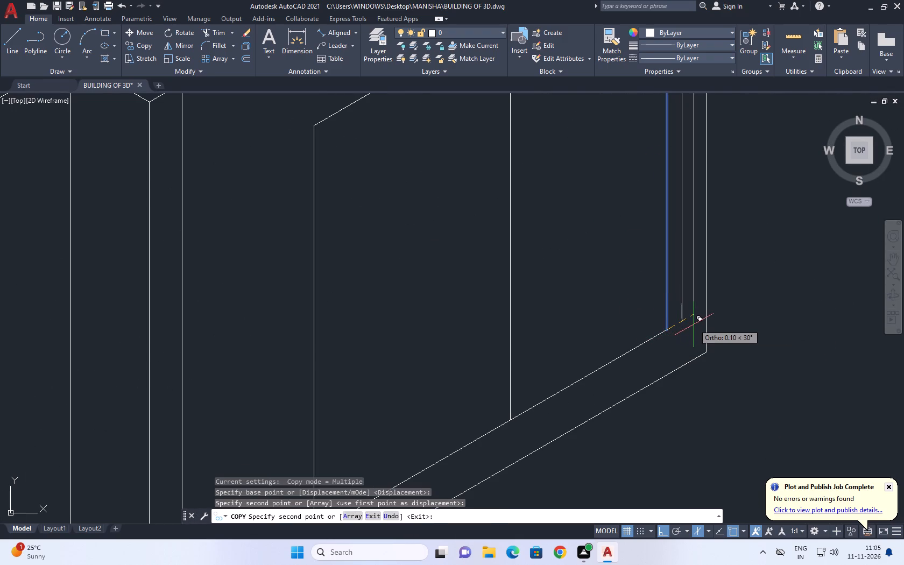
{"action": "left_click", "coordinate": [695, 323]}
{"action": "key", "text": "space"}
Select the frame's inner bottom line.
{"action": "middle_click_drag", "start_coordinate": [655, 375], "coordinate": [630, 256]}
{"action": "left_click_drag", "start_coordinate": [616, 256], "coordinate": [610, 253]}
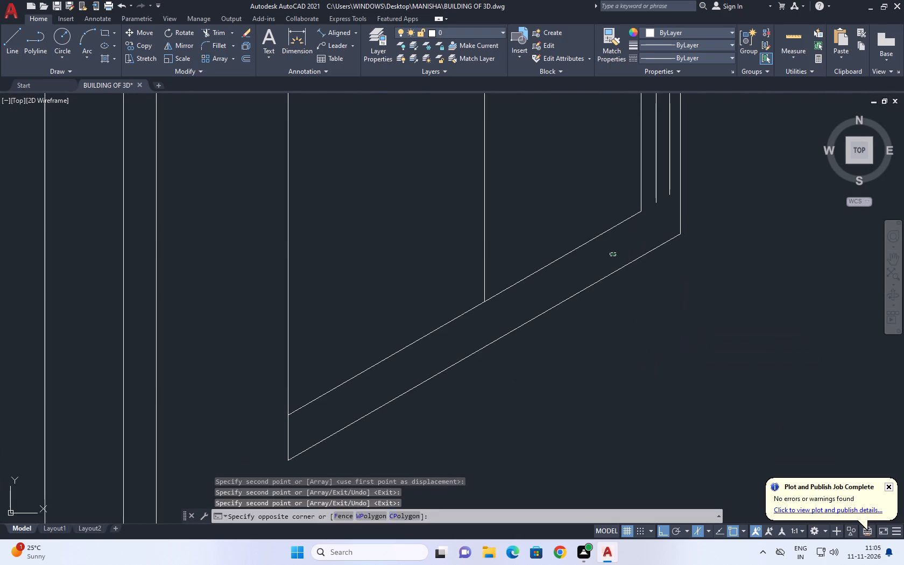
{"action": "left_click", "coordinate": [582, 213]}
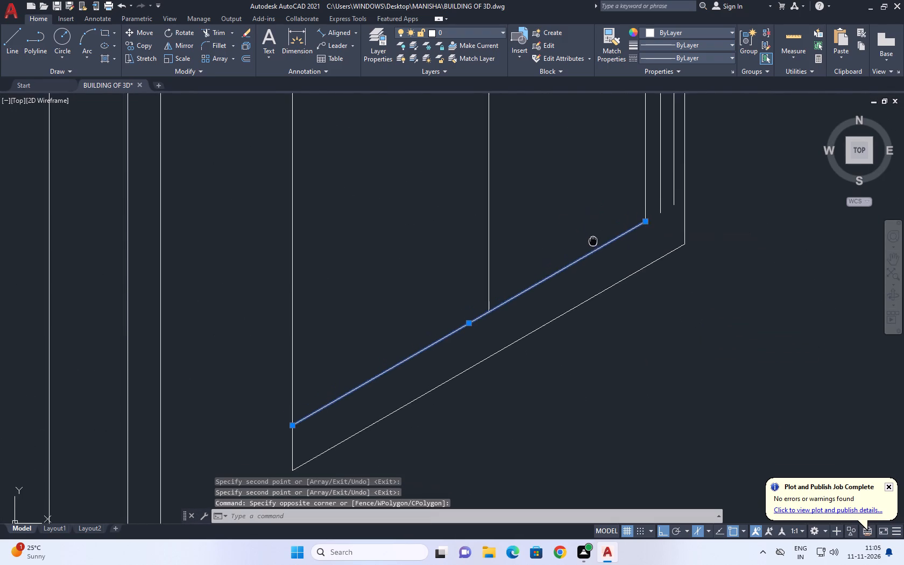
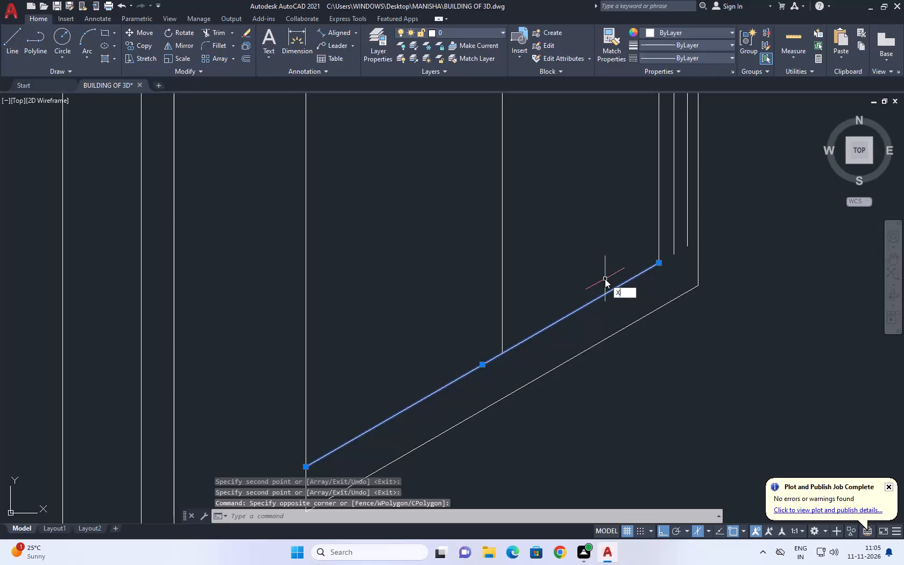
Move the second vertical line of the window's right-hand frame about 0.02 toward the innermost vertical line.
{"action": "key", "text": "Escape"}
{"action": "left_click", "coordinate": [681, 242]}
{"action": "left_click", "coordinate": [663, 257]}
{"action": "middle_click_drag", "start_coordinate": [665, 265], "coordinate": [660, 324]}
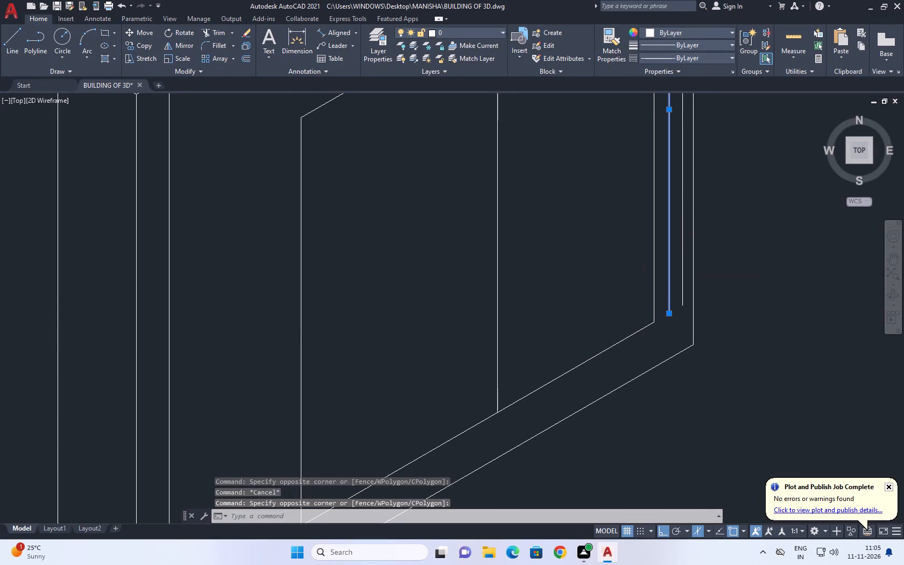
{"action": "key", "text": "m"}
{"action": "key", "text": "space"}
{"action": "scroll", "coordinate": [658, 330], "scroll_direction": "up", "scroll_amount": 2}
{"action": "left_click", "coordinate": [661, 311]}
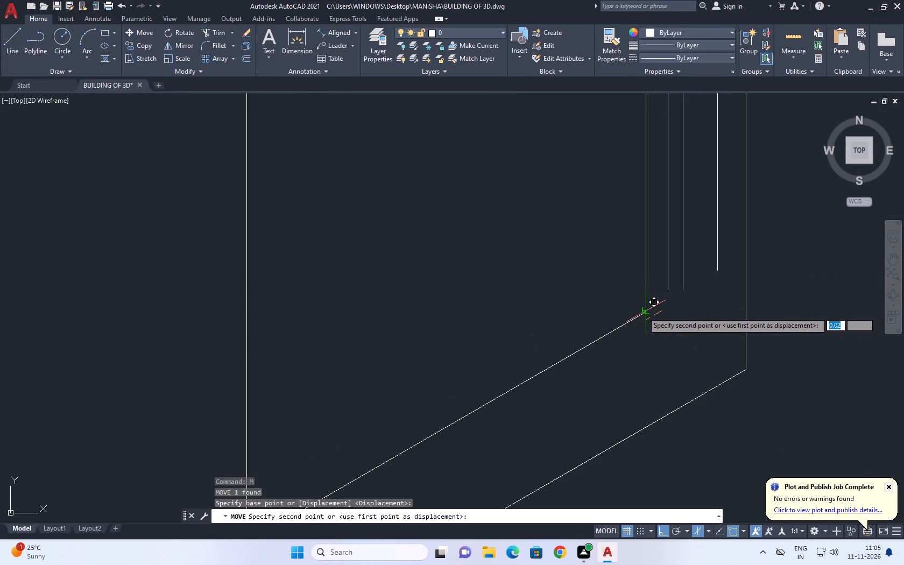
{"action": "scroll", "coordinate": [642, 312], "scroll_direction": "up", "scroll_amount": 1}
{"action": "left_click", "coordinate": [644, 327]}
Move the third vertical line of the window's right-hand frame slightly inward along the isometric axis, away from the outer edge.
{"action": "middle_click_drag", "start_coordinate": [701, 293], "coordinate": [651, 345]}
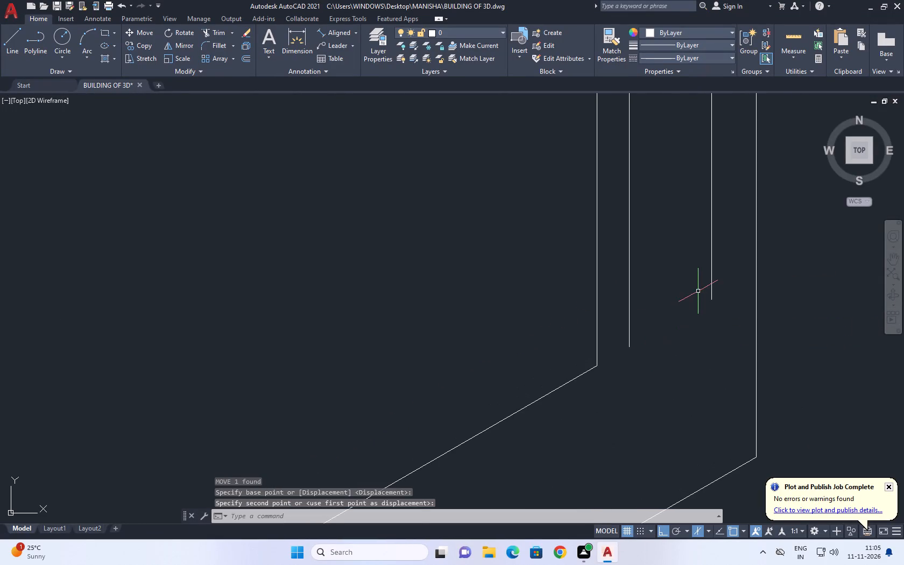
{"action": "left_click", "coordinate": [718, 284]}
{"action": "left_click", "coordinate": [686, 278]}
{"action": "middle_click_drag", "start_coordinate": [686, 294], "coordinate": [691, 337]}
{"action": "type", "text": "M"}
{"action": "key", "text": "space"}
{"action": "left_click", "coordinate": [687, 333]}
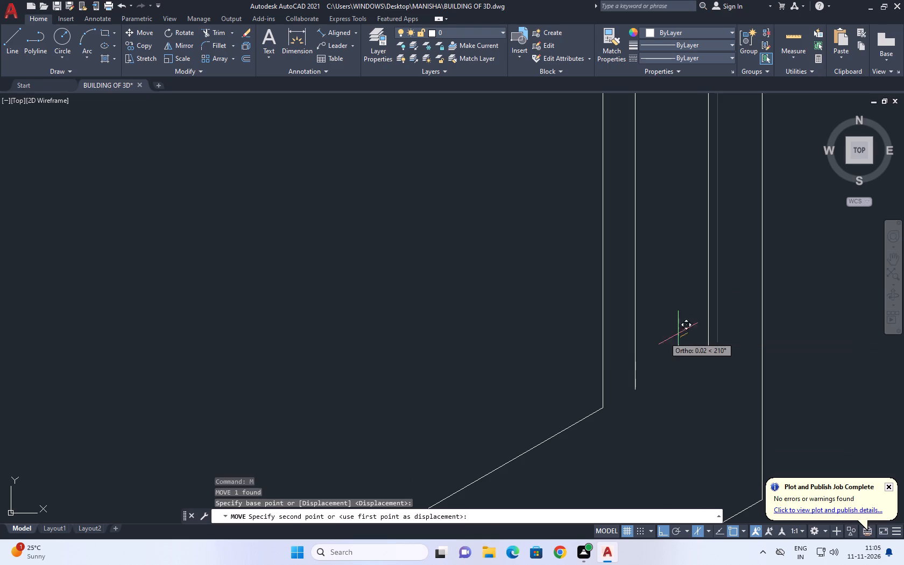
{"action": "left_click", "coordinate": [660, 340]}
Copy the window's inner sill line straight down twice, placing two frame lines between it and the outer bottom edge.
{"action": "scroll", "coordinate": [700, 316], "scroll_direction": "down", "scroll_amount": 3}
{"action": "middle_click_drag", "start_coordinate": [605, 396], "coordinate": [603, 381]}
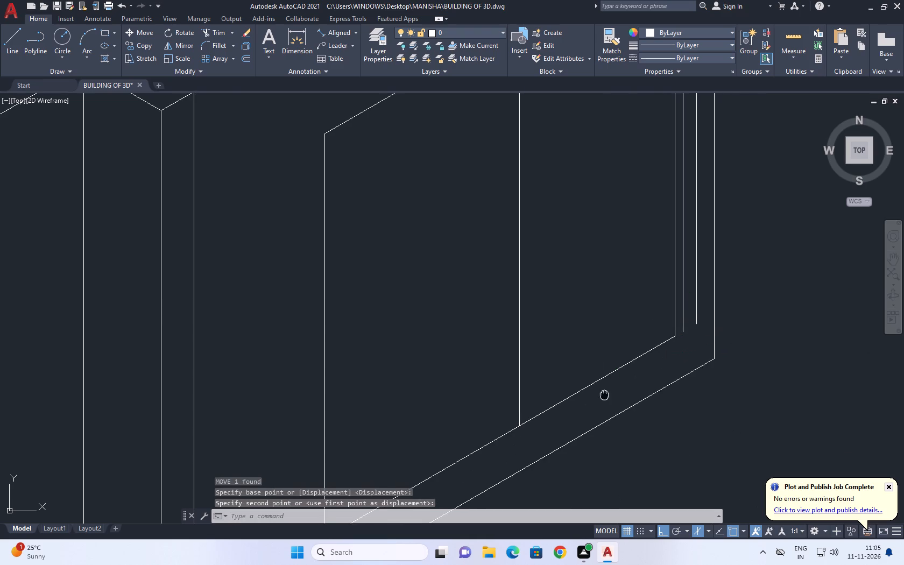
{"action": "middle_click_drag", "start_coordinate": [603, 381], "coordinate": [619, 287]}
{"action": "left_click", "coordinate": [625, 285]}
{"action": "left_click", "coordinate": [613, 255]}
{"action": "middle_click_drag", "start_coordinate": [613, 255], "coordinate": [615, 295]}
{"action": "key", "text": "c"}
{"action": "key", "text": "o"}
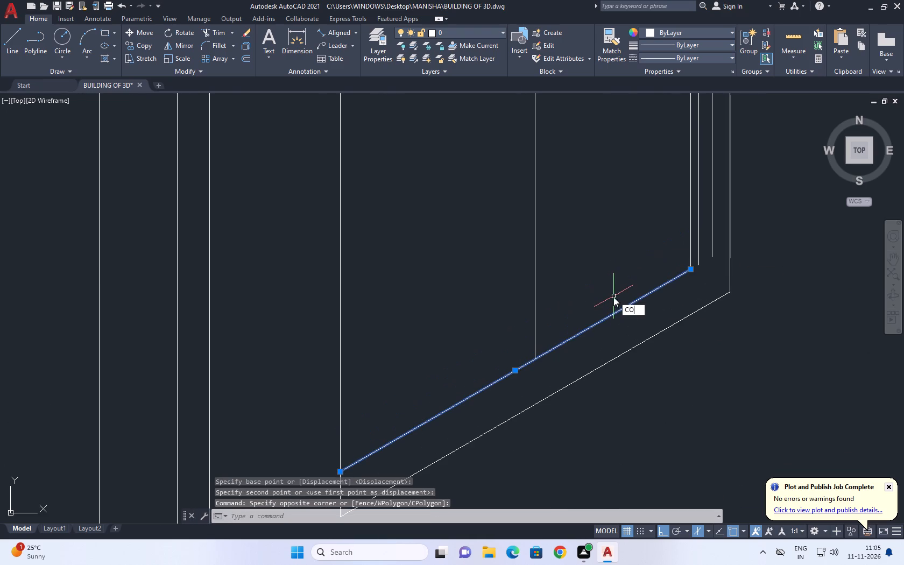
{"action": "key", "text": "space"}
{"action": "left_click", "coordinate": [690, 271]}
{"action": "scroll", "coordinate": [693, 275], "scroll_direction": "up", "scroll_amount": 1}
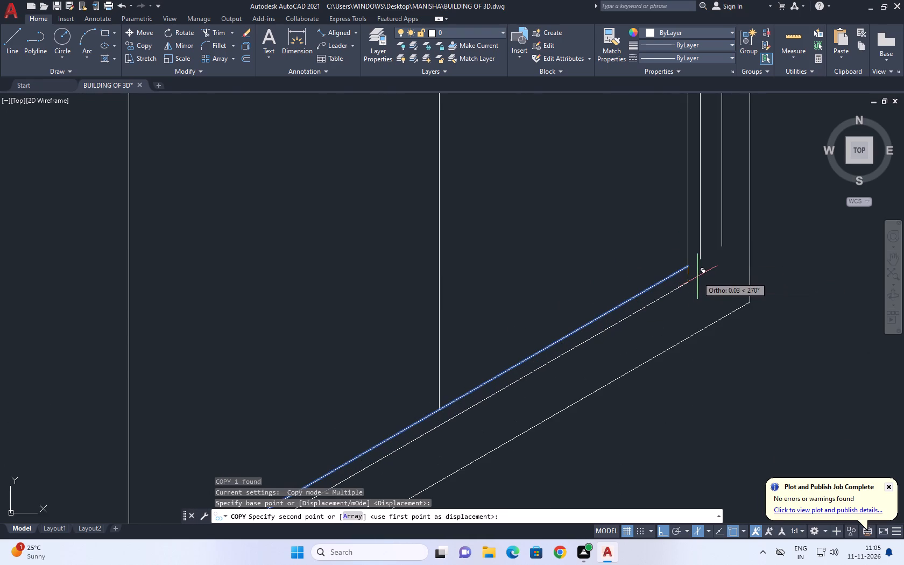
{"action": "left_click", "coordinate": [698, 278]}
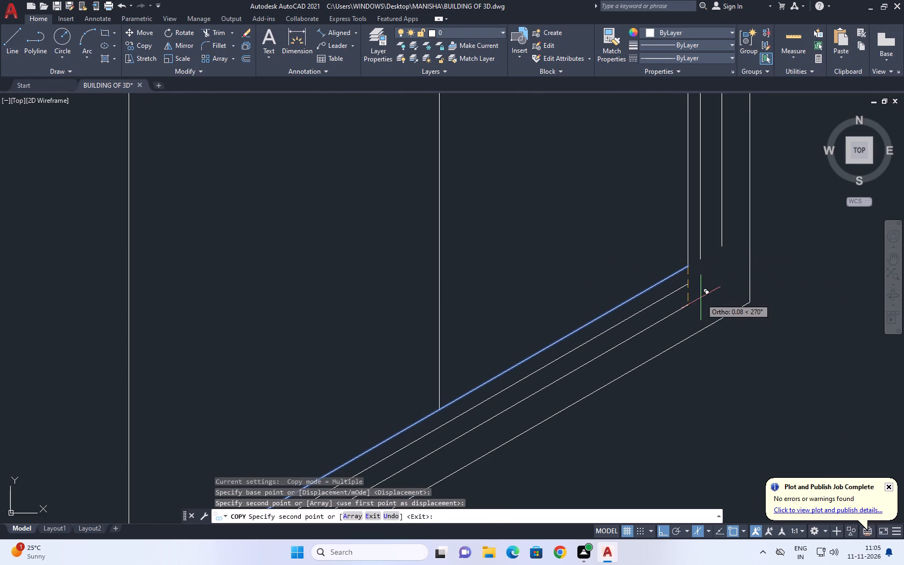
{"action": "left_click", "coordinate": [703, 300]}
{"action": "key", "text": "space"}
Fillet the two copied sill lines with the second and third vertical frame lines to form sharp corners.
{"action": "key", "text": "f"}
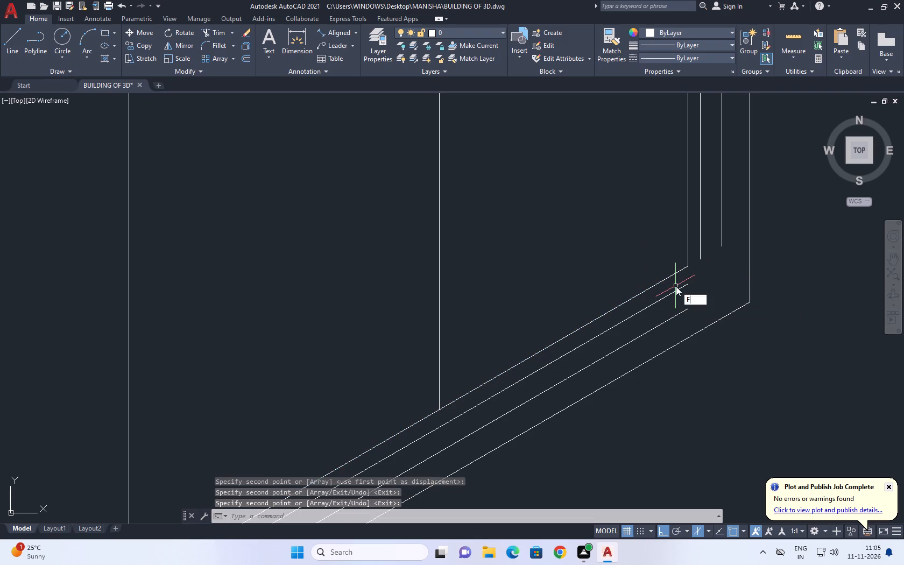
{"action": "key", "text": "space"}
{"action": "left_click", "coordinate": [679, 289]}
{"action": "left_click", "coordinate": [701, 259]}
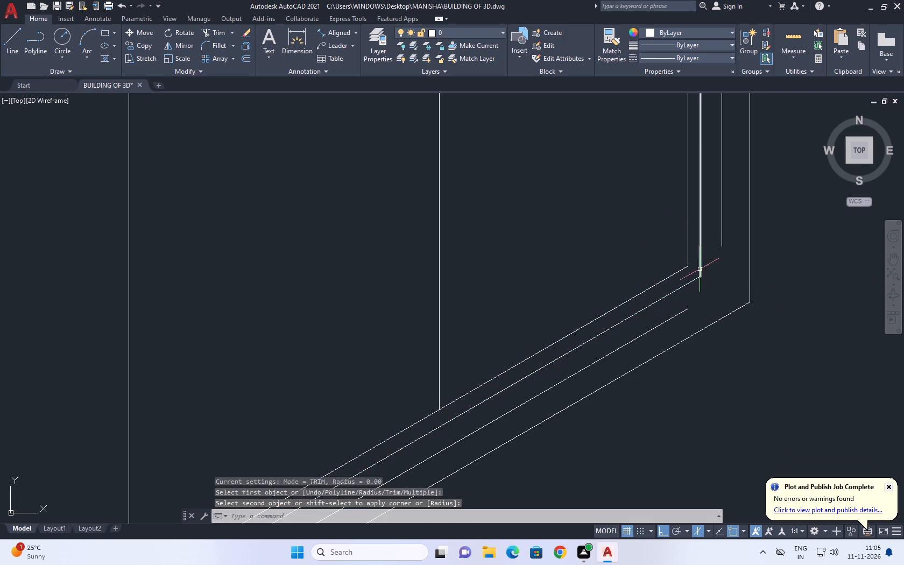
{"action": "key", "text": "space"}
{"action": "left_click", "coordinate": [686, 311]}
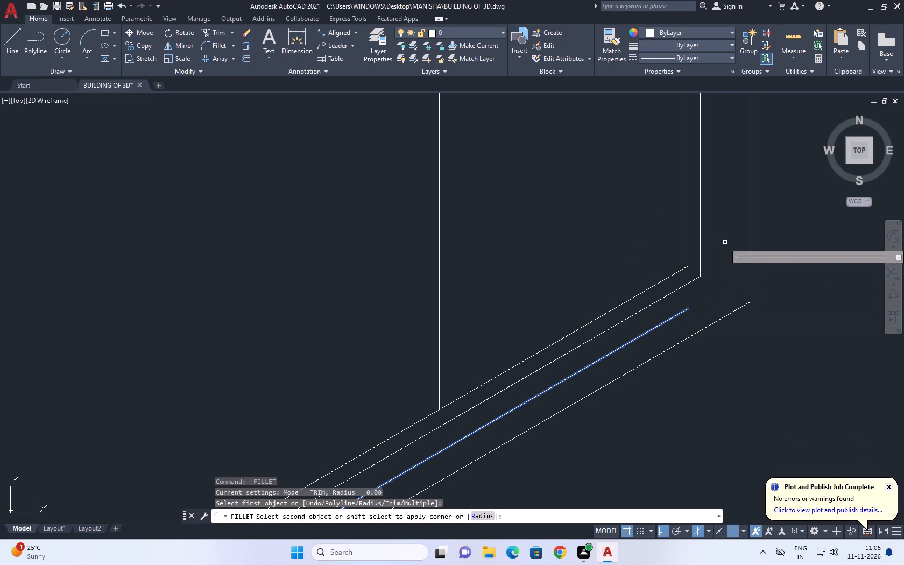
{"action": "left_click", "coordinate": [722, 244]}
Draw a mitre line from the inner to the outer corner at the window frame's lower right.
{"action": "middle_click_drag", "start_coordinate": [723, 282], "coordinate": [681, 305]}
{"action": "key", "text": "l"}
{"action": "key", "text": "space"}
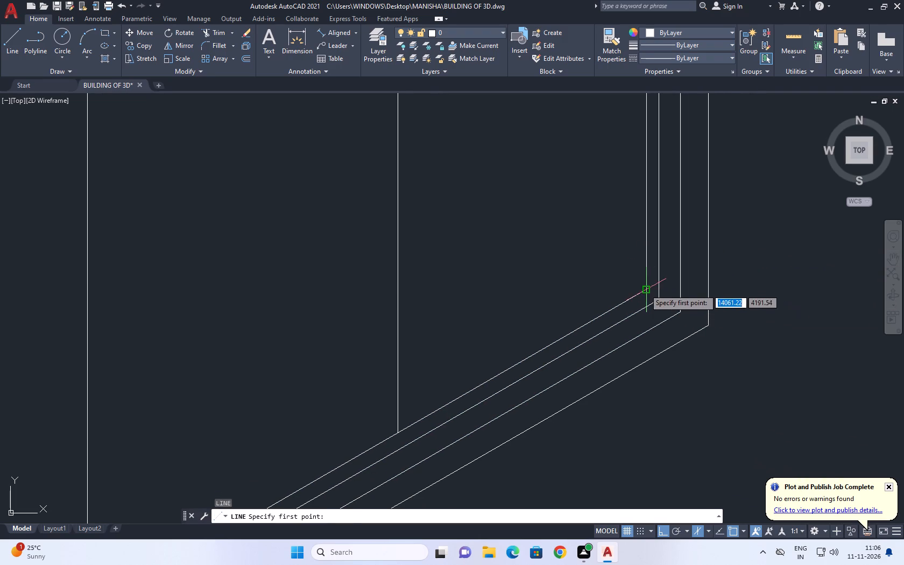
{"action": "left_click", "coordinate": [645, 289]}
{"action": "left_click", "coordinate": [707, 328]}
{"action": "key", "text": "space"}
Extend the window's central vertical line down to the second sloping sill line.
{"action": "scroll", "coordinate": [694, 293], "scroll_direction": "down", "scroll_amount": 1}
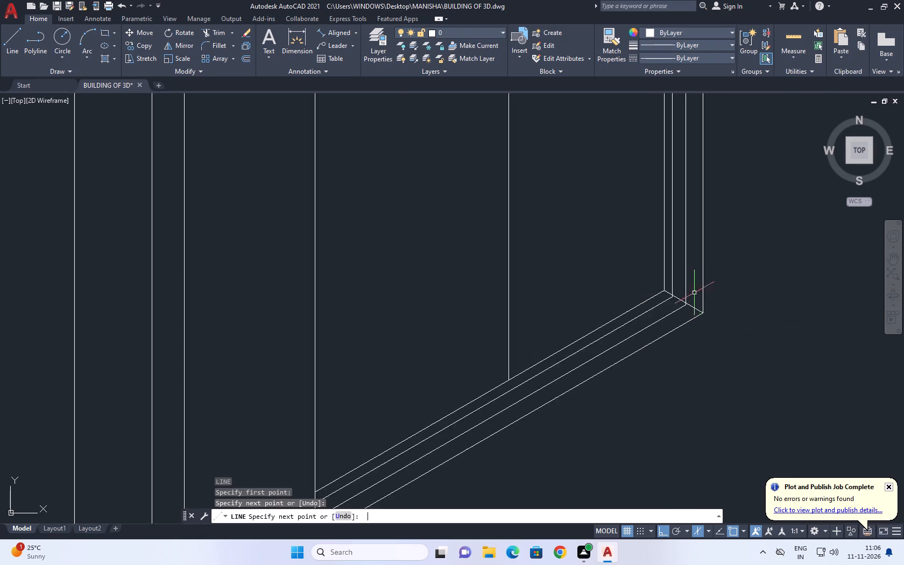
{"action": "scroll", "coordinate": [694, 293], "scroll_direction": "down", "scroll_amount": 3}
{"action": "scroll", "coordinate": [627, 374], "scroll_direction": "up", "scroll_amount": 2}
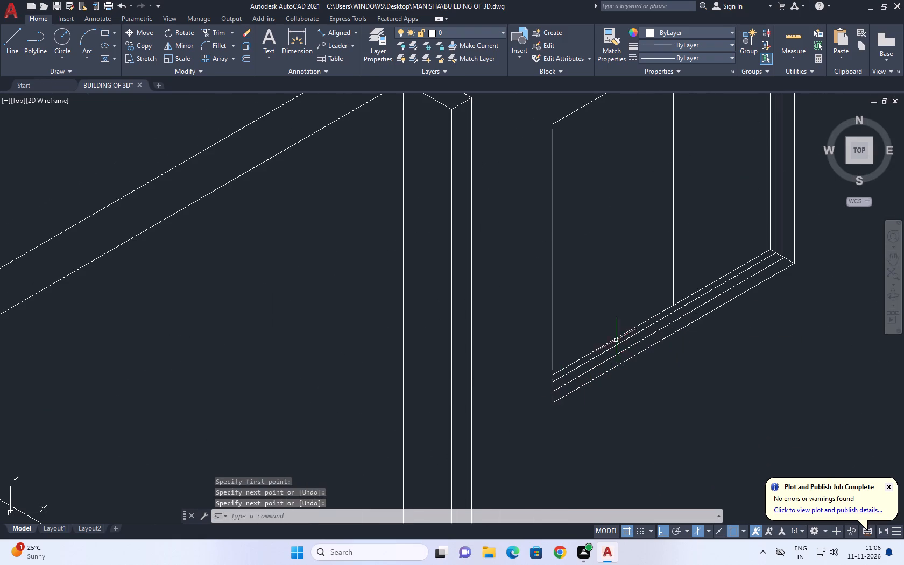
{"action": "middle_click_drag", "start_coordinate": [644, 305], "coordinate": [638, 357]}
{"action": "scroll", "coordinate": [659, 348], "scroll_direction": "up", "scroll_amount": 1}
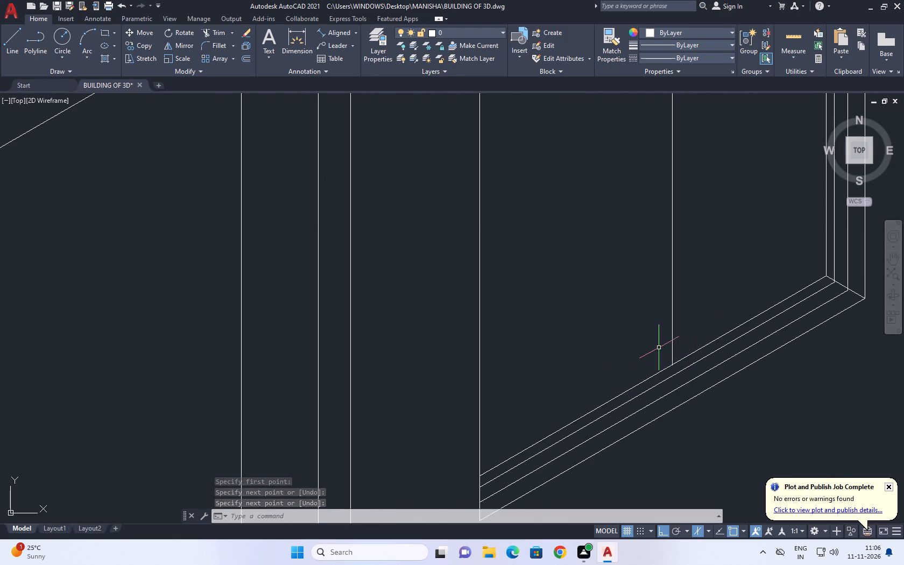
{"action": "middle_click_drag", "start_coordinate": [675, 363], "coordinate": [640, 372]}
{"action": "key", "text": "e"}
{"action": "key", "text": "x"}
{"action": "key", "text": "space"}
{"action": "left_click", "coordinate": [623, 366]}
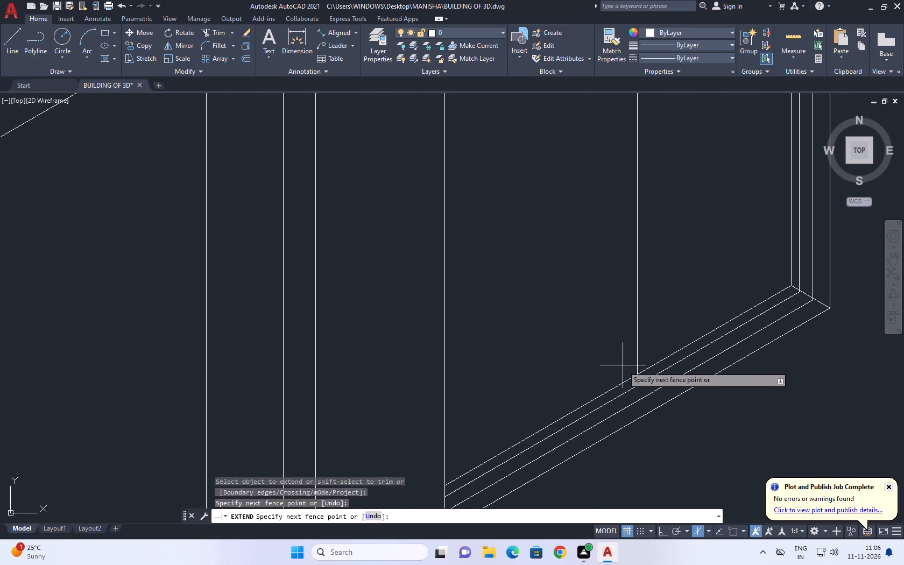
{"action": "left_click", "coordinate": [654, 343]}
{"action": "key", "text": "space"}
Copy the window's central vertical line 0.0566 rightward along the wall direction, undoing a first copy made at 0.25.
{"action": "scroll", "coordinate": [653, 344], "scroll_direction": "down", "scroll_amount": 2}
{"action": "middle_click_drag", "start_coordinate": [657, 217], "coordinate": [642, 274]}
{"action": "left_click_drag", "start_coordinate": [646, 290], "coordinate": [622, 302]}
{"action": "left_click_drag", "start_coordinate": [595, 308], "coordinate": [606, 318]}
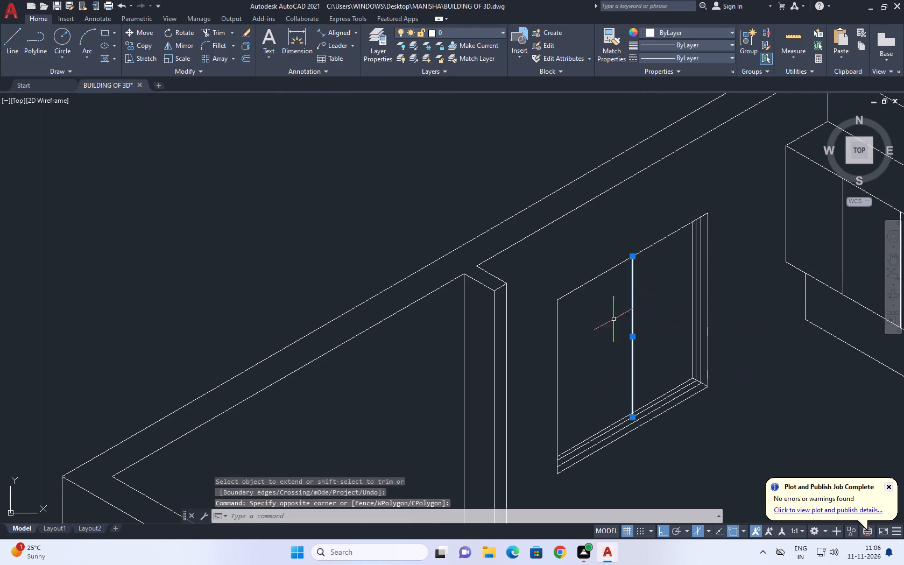
{"action": "key", "text": "c"}
{"action": "key", "text": "o"}
{"action": "key", "text": "space"}
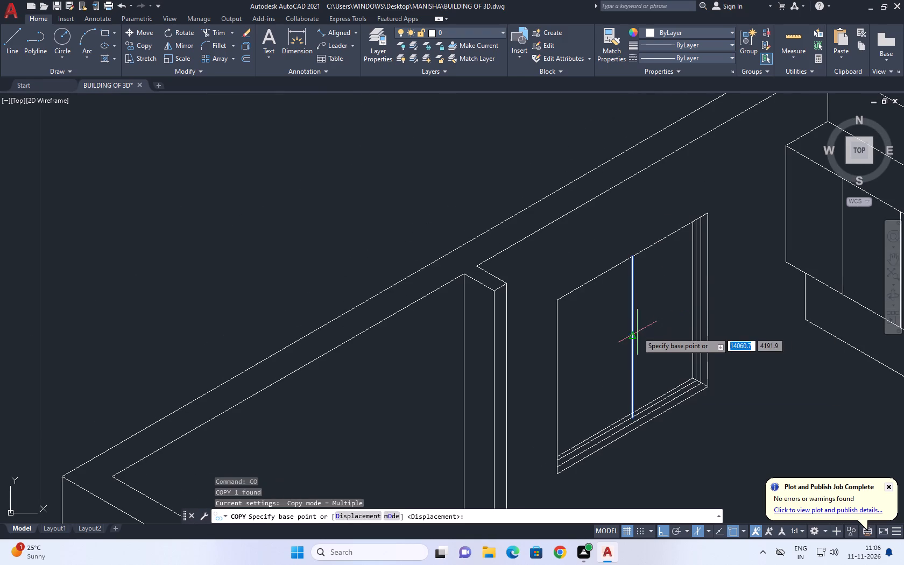
{"action": "scroll", "coordinate": [637, 332], "scroll_direction": "up", "scroll_amount": 2}
{"action": "left_click", "coordinate": [622, 341]}
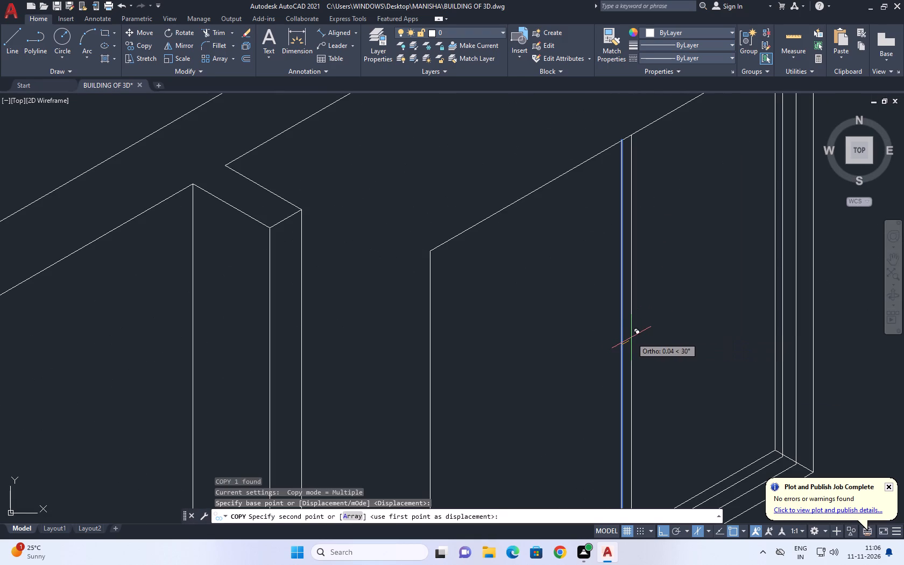
{"action": "key", "text": "0"}
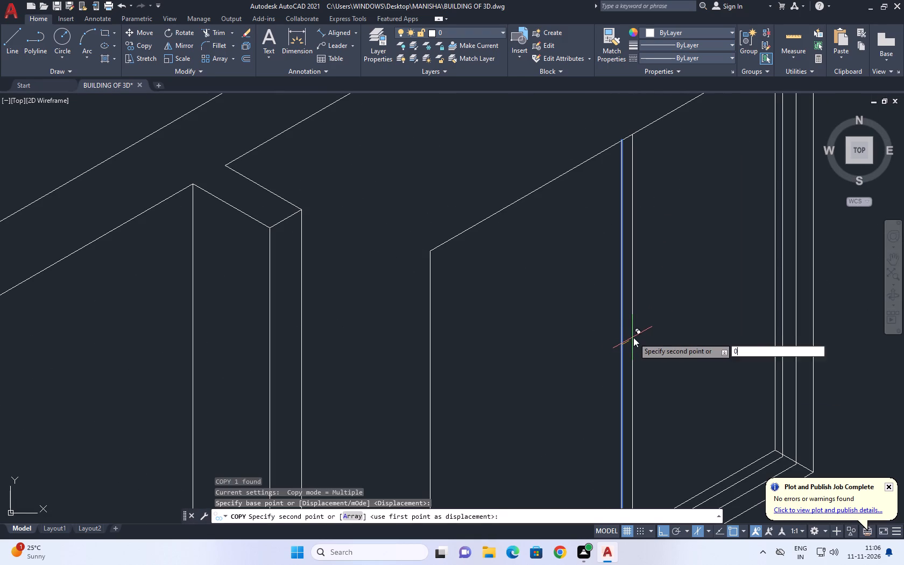
{"action": "type", "text": ".2"}
{"action": "key", "text": "5"}
{"action": "key", "text": "Return"}
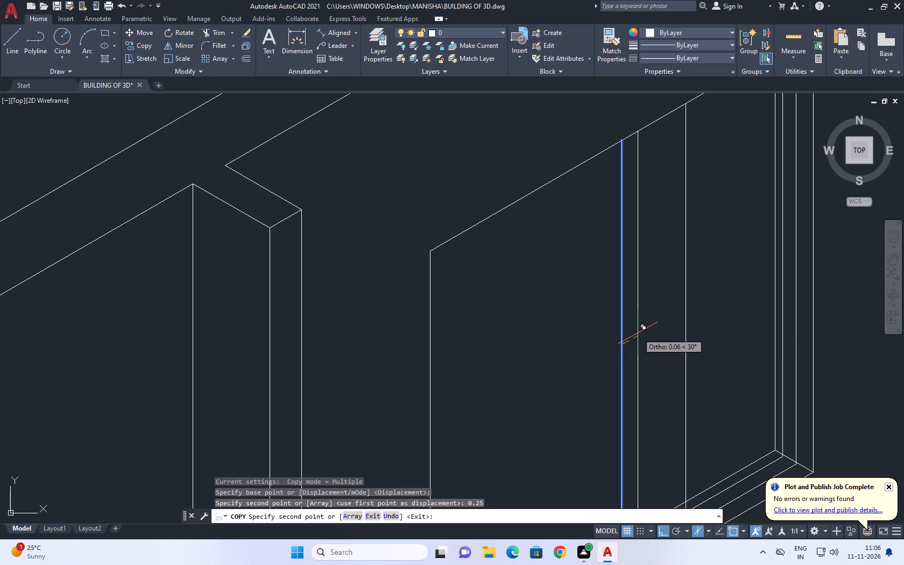
{"action": "key", "text": "ctrl+z"}
{"action": "scroll", "coordinate": [639, 329], "scroll_direction": "down", "scroll_amount": 2}
{"action": "scroll", "coordinate": [639, 329], "scroll_direction": "up", "scroll_amount": 4}
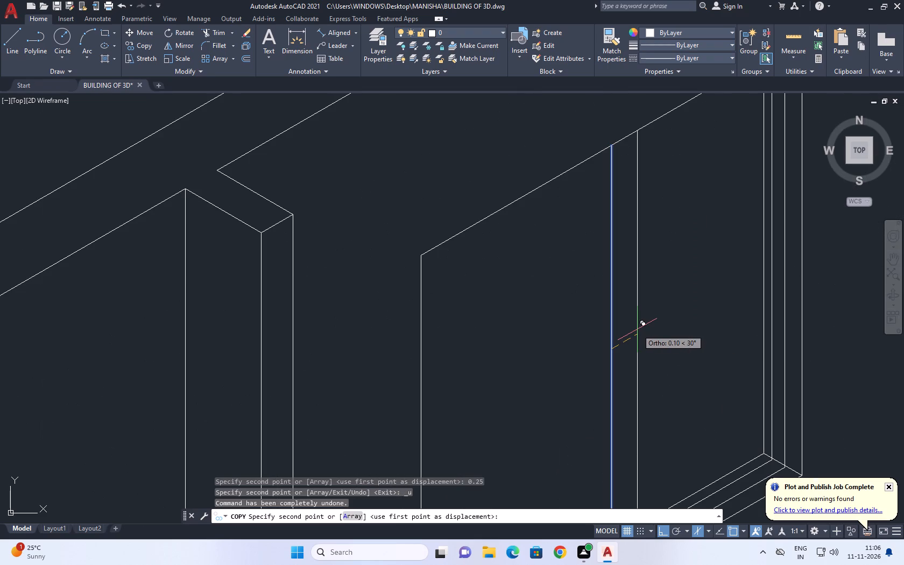
{"action": "type", "text": "0.0566"}
{"action": "key", "text": "Return"}
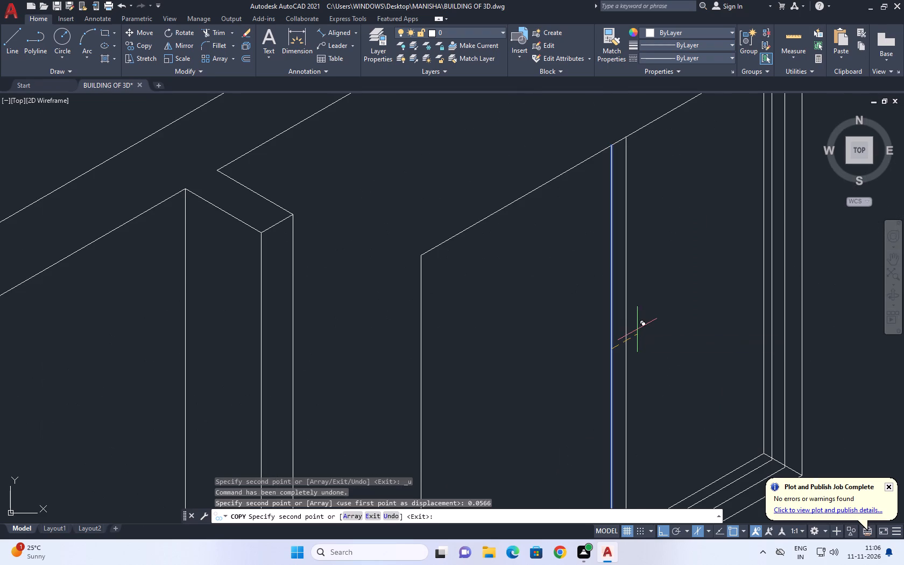
{"action": "scroll", "coordinate": [635, 349], "scroll_direction": "down", "scroll_amount": 1}
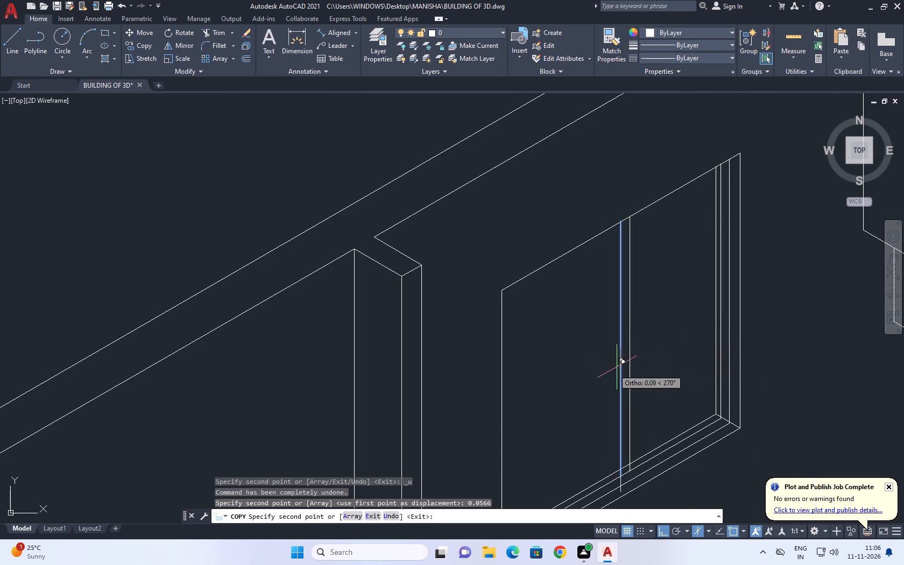
{"action": "key", "text": "space"}
Copy the original central vertical line 0.0125 up-left on the left isoplane, undoing a first copy made at 0.125.
{"action": "left_click", "coordinate": [624, 346]}
{"action": "left_click", "coordinate": [599, 350]}
{"action": "middle_click_drag", "start_coordinate": [644, 351], "coordinate": [695, 342]}
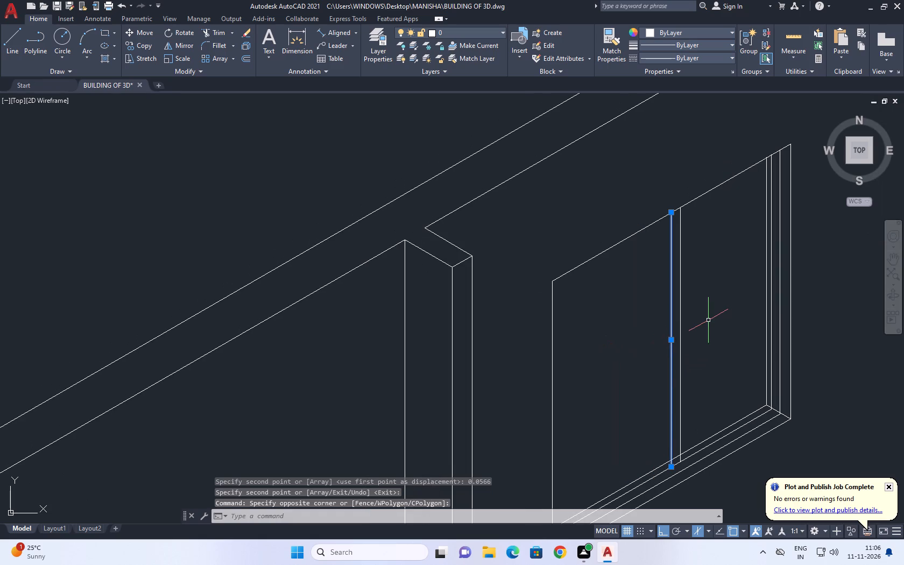
{"action": "type", "text": "CO"}
{"action": "key", "text": "space"}
{"action": "scroll", "coordinate": [688, 463], "scroll_direction": "up", "scroll_amount": 1}
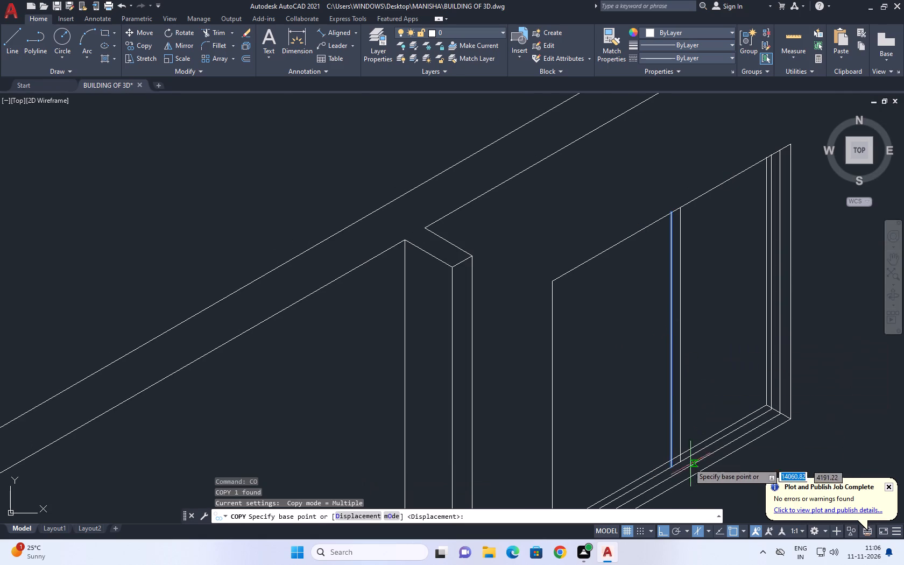
{"action": "scroll", "coordinate": [687, 463], "scroll_direction": "up", "scroll_amount": 3}
{"action": "left_click", "coordinate": [654, 476]}
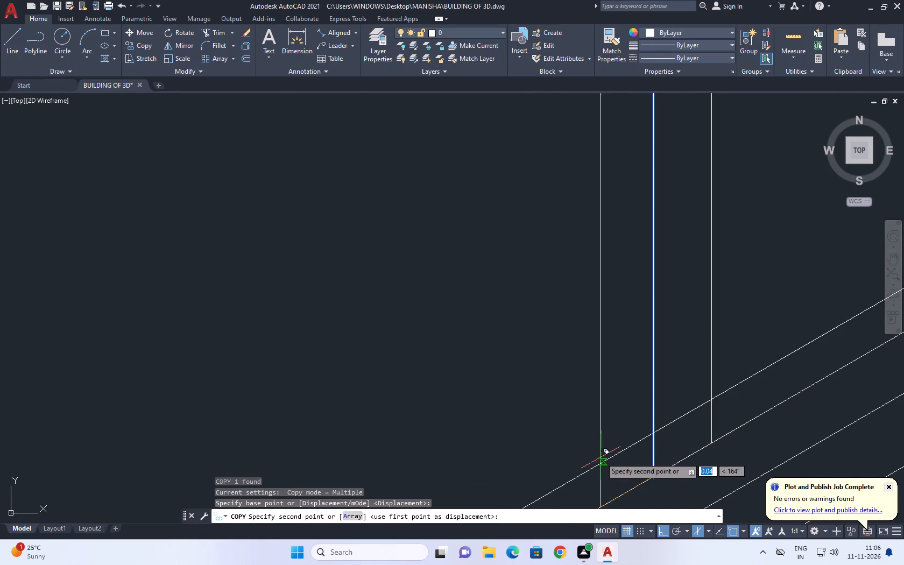
{"action": "key", "text": "F5"}
{"action": "key", "text": "0"}
{"action": "key", "text": "period"}
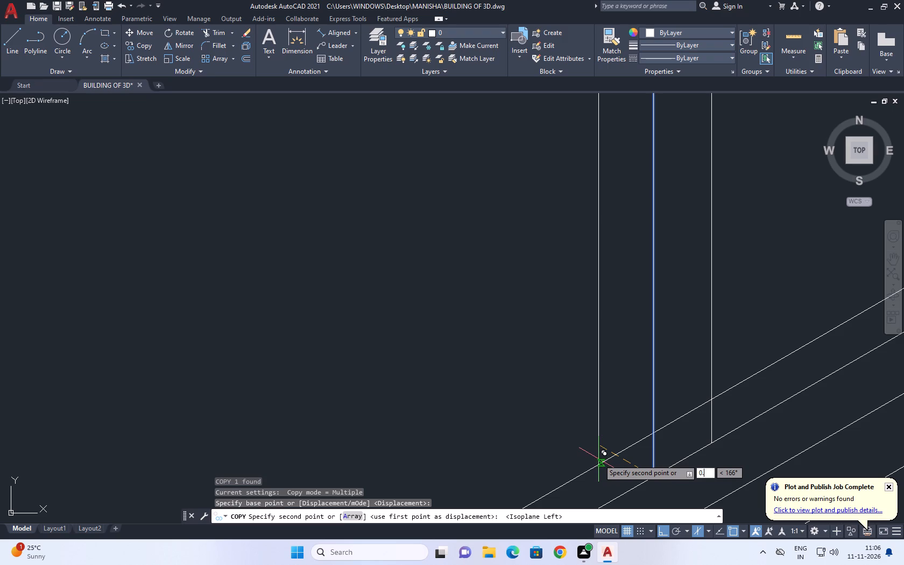
{"action": "key", "text": "1"}
{"action": "key", "text": "2"}
{"action": "key", "text": "5"}
{"action": "key", "text": "Return"}
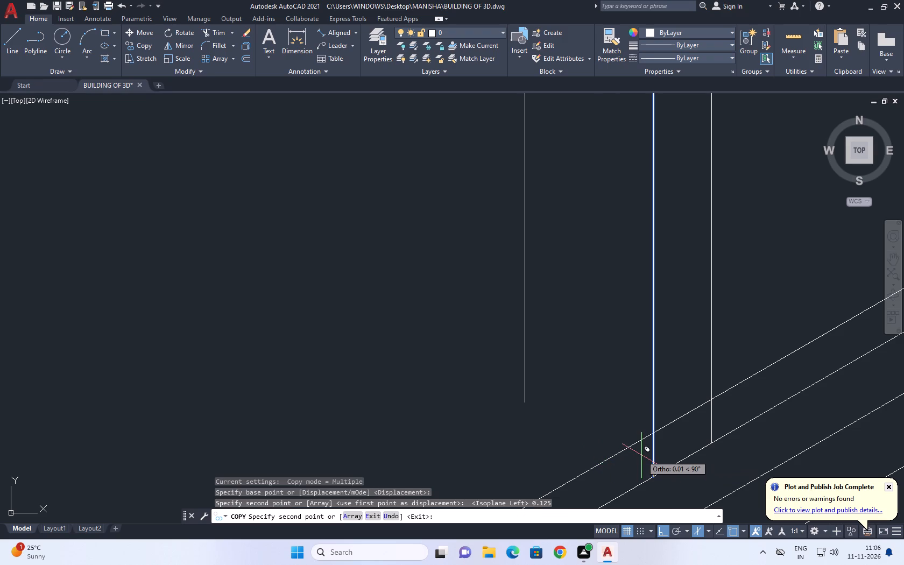
{"action": "key", "text": "ctrl+z"}
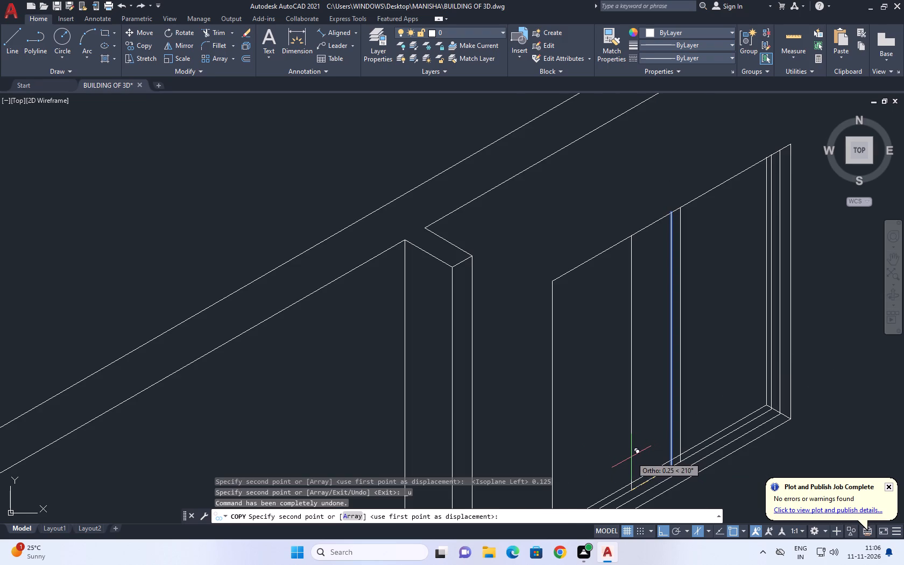
{"action": "key", "text": "F5"}
{"action": "type", "text": "0.021"}
{"action": "key", "text": "BackSpace"}
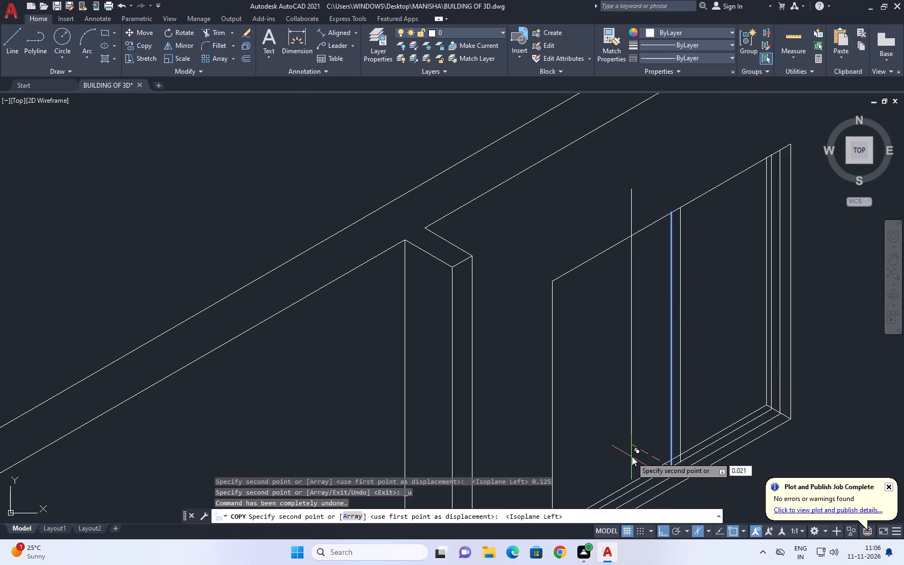
{"action": "key", "text": "BackSpace"}
{"action": "type", "text": "125"}
{"action": "key", "text": "Return"}
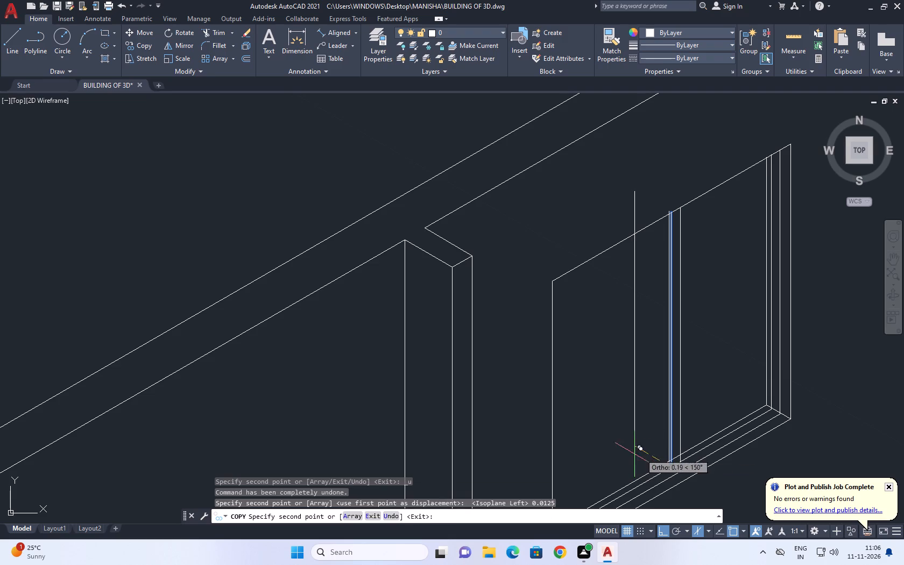
{"action": "key", "text": "space"}
Draw a short depth line from where the central line crosses the inner sill line, up-left past its 0.0125 copy.
{"action": "scroll", "coordinate": [674, 503], "scroll_direction": "up", "scroll_amount": 2}
{"action": "scroll", "coordinate": [669, 441], "scroll_direction": "up", "scroll_amount": 1}
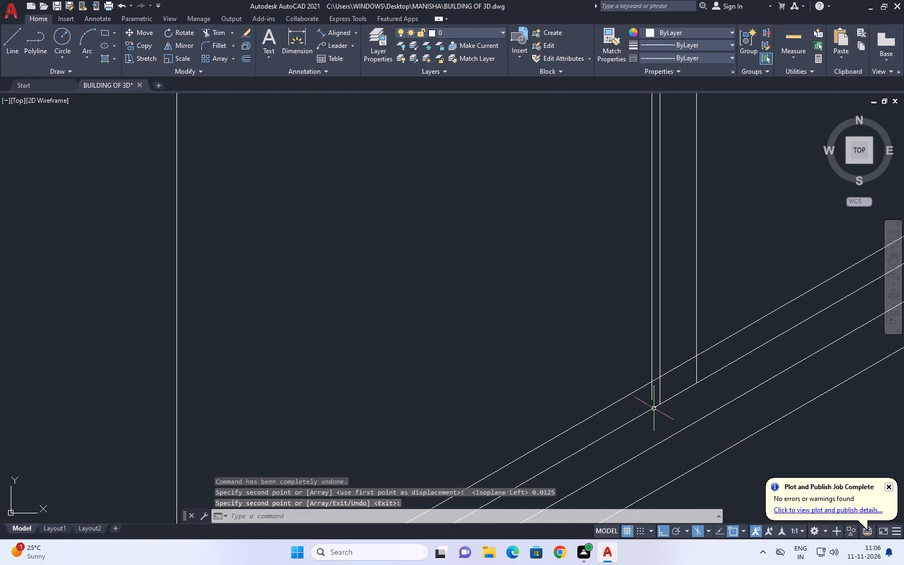
{"action": "middle_click_drag", "start_coordinate": [648, 379], "coordinate": [654, 398]}
{"action": "type", "text": "L"}
{"action": "key", "text": "space"}
{"action": "scroll", "coordinate": [657, 400], "scroll_direction": "up", "scroll_amount": 3}
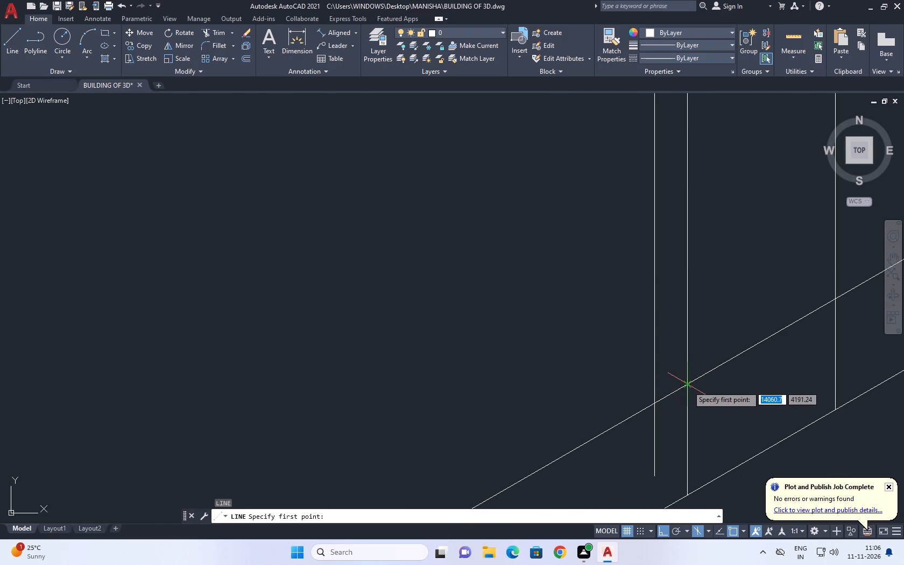
{"action": "left_click", "coordinate": [688, 383]}
{"action": "left_click", "coordinate": [602, 352]}
{"action": "key", "text": "space"}
Trim the mullion's three vertical lines and short depth line where they overshoot each other and the window's inner sill line.
{"action": "type", "text": "TR"}
{"action": "key", "text": "space"}
{"action": "left_click", "coordinate": [642, 353]}
{"action": "left_click", "coordinate": [631, 375]}
{"action": "left_click", "coordinate": [653, 388]}
{"action": "left_click", "coordinate": [663, 444]}
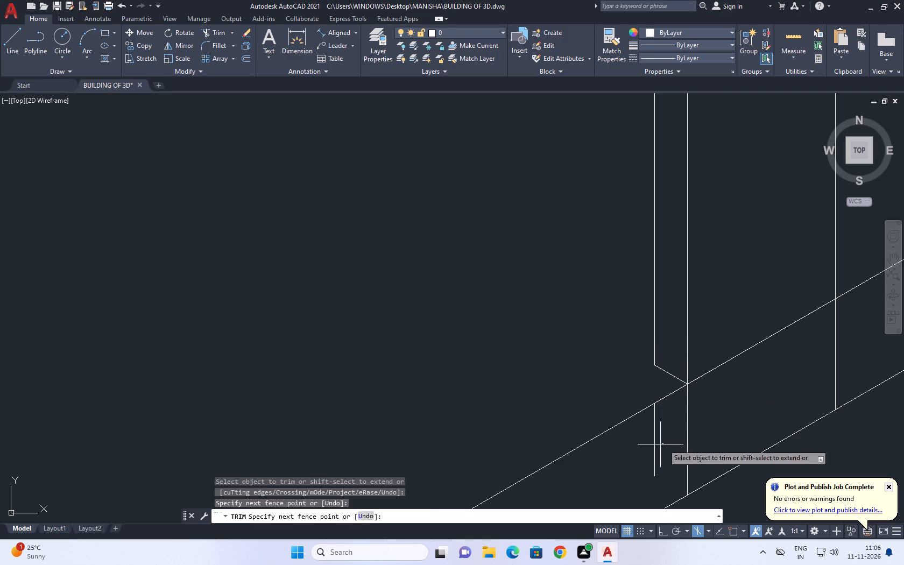
{"action": "left_click", "coordinate": [627, 461]}
{"action": "left_click", "coordinate": [694, 444]}
{"action": "left_click_drag", "start_coordinate": [656, 429], "coordinate": [649, 433]}
{"action": "scroll", "coordinate": [707, 405], "scroll_direction": "down", "scroll_amount": 2}
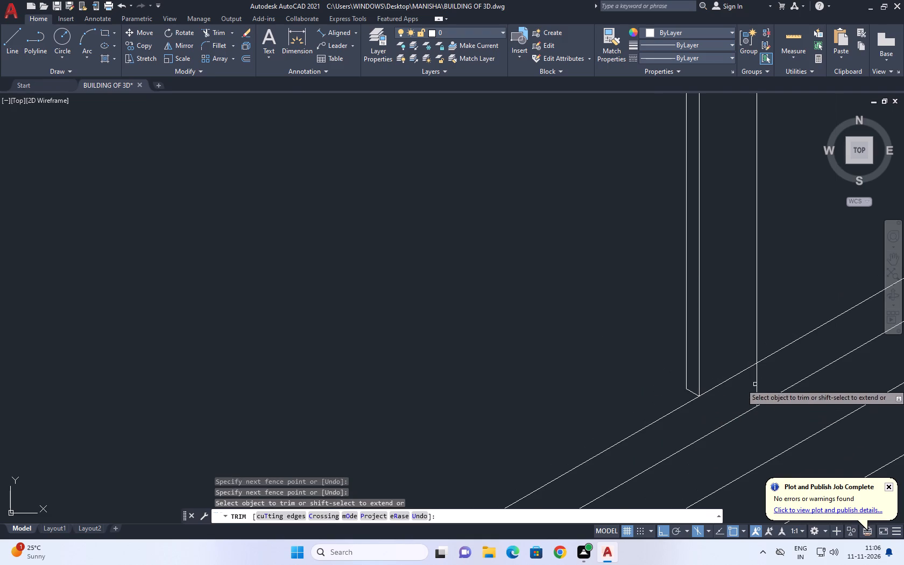
{"action": "left_click", "coordinate": [758, 382]}
Trim the upper end of the mullion's depth line where it projects past the window's sloping top edge.
{"action": "scroll", "coordinate": [721, 389], "scroll_direction": "down", "scroll_amount": 3}
{"action": "middle_click_drag", "start_coordinate": [728, 291], "coordinate": [676, 433]}
{"action": "middle_click_drag", "start_coordinate": [682, 263], "coordinate": [663, 345]}
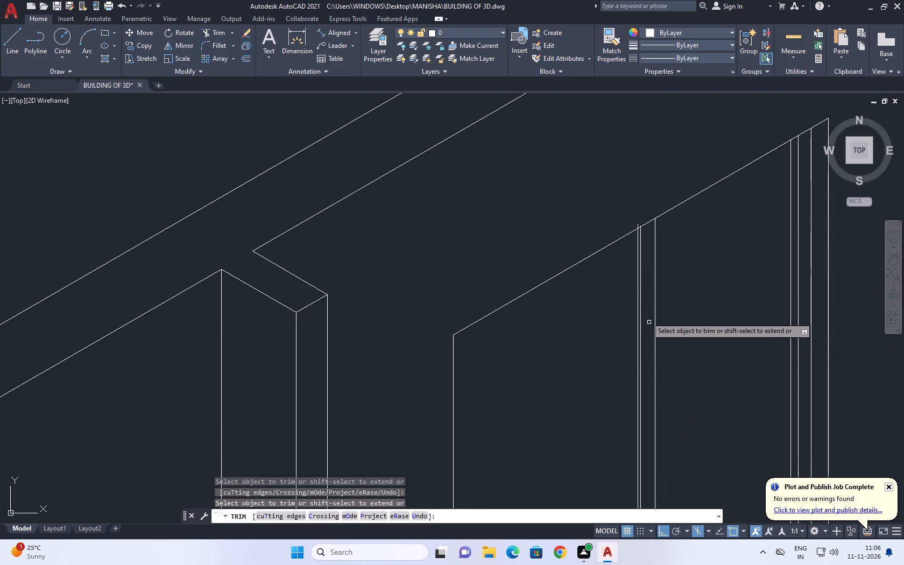
{"action": "scroll", "coordinate": [637, 209], "scroll_direction": "up", "scroll_amount": 5}
{"action": "left_click", "coordinate": [640, 282]}
{"action": "left_click_drag", "start_coordinate": [580, 318], "coordinate": [566, 327]}
{"action": "scroll", "coordinate": [576, 287], "scroll_direction": "down", "scroll_amount": 4}
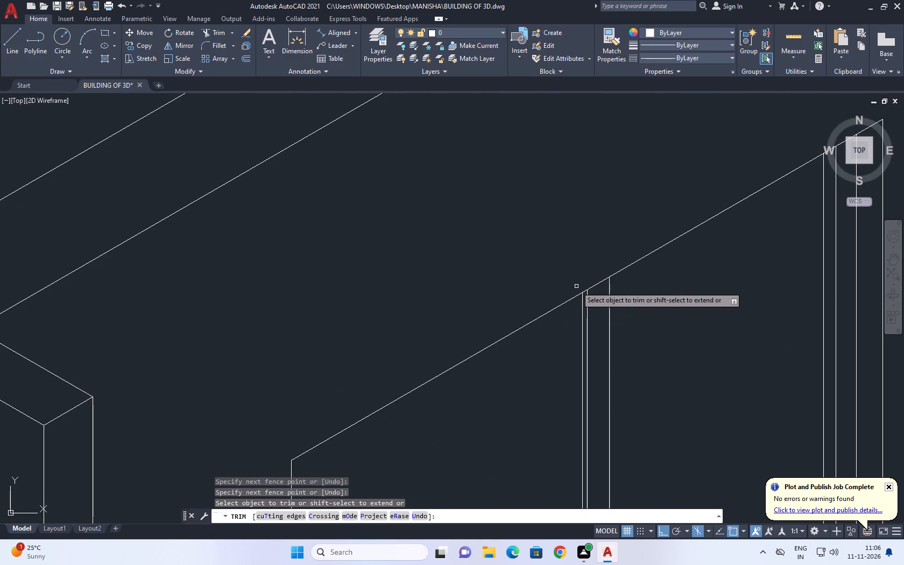
{"action": "key", "text": "space"}
Define all the window's lines as a block named WINDOW 2.
{"action": "scroll", "coordinate": [576, 286], "scroll_direction": "down", "scroll_amount": 3}
{"action": "middle_click_drag", "start_coordinate": [686, 322], "coordinate": [596, 223]}
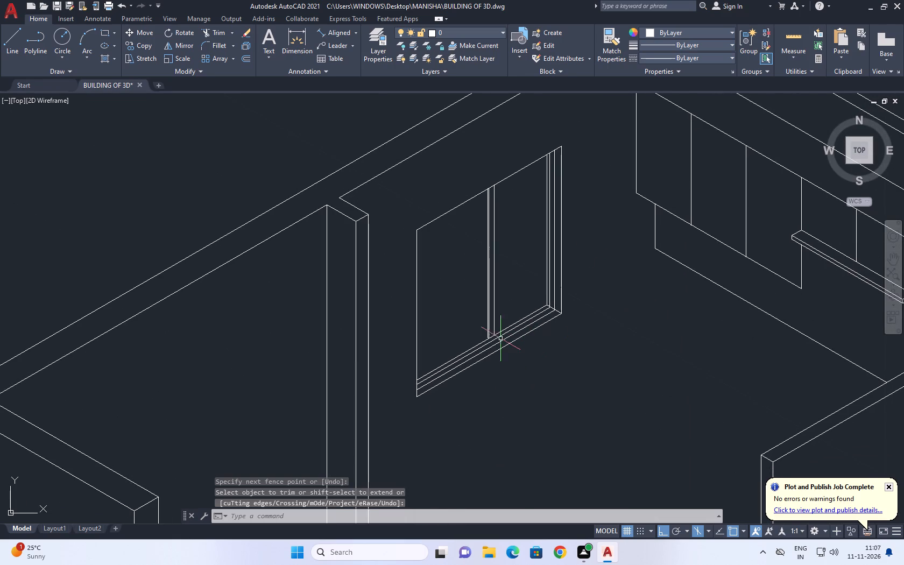
{"action": "middle_click_drag", "start_coordinate": [500, 338], "coordinate": [492, 340]}
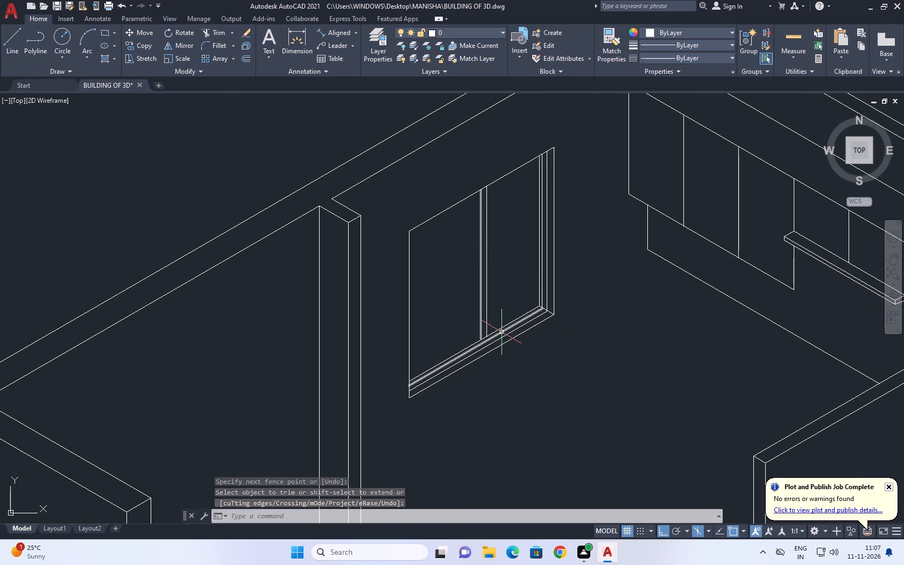
{"action": "scroll", "coordinate": [485, 345], "scroll_direction": "up", "scroll_amount": 2}
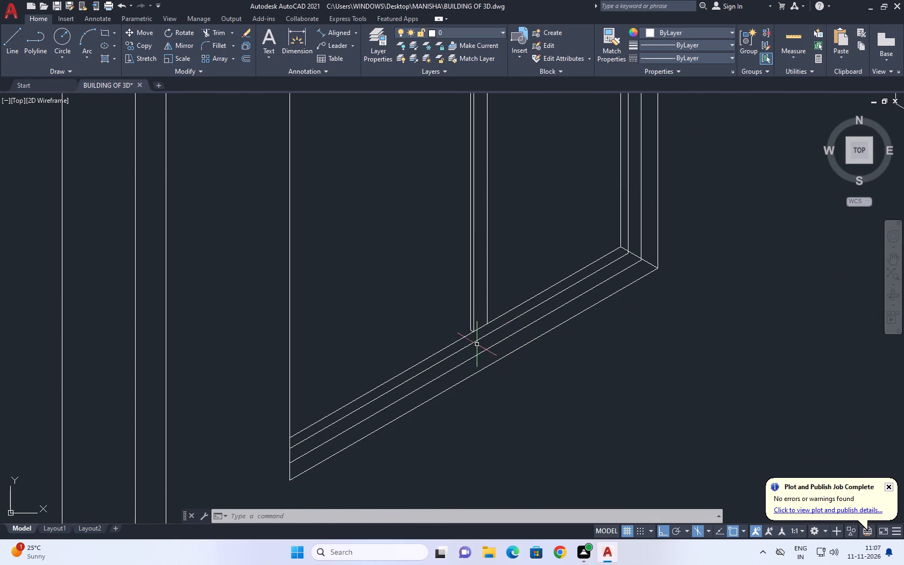
{"action": "scroll", "coordinate": [570, 327], "scroll_direction": "down", "scroll_amount": 1}
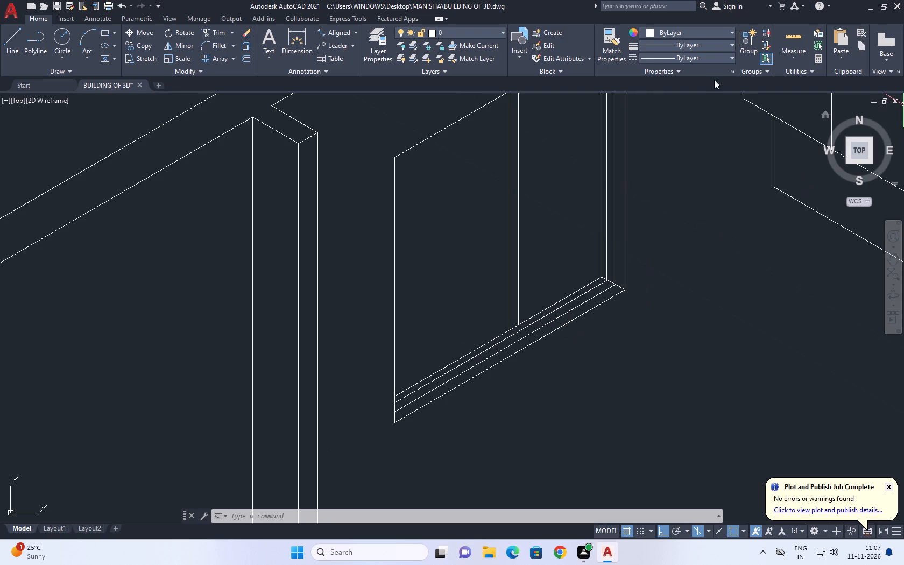
{"action": "middle_click_drag", "start_coordinate": [541, 275], "coordinate": [553, 281]}
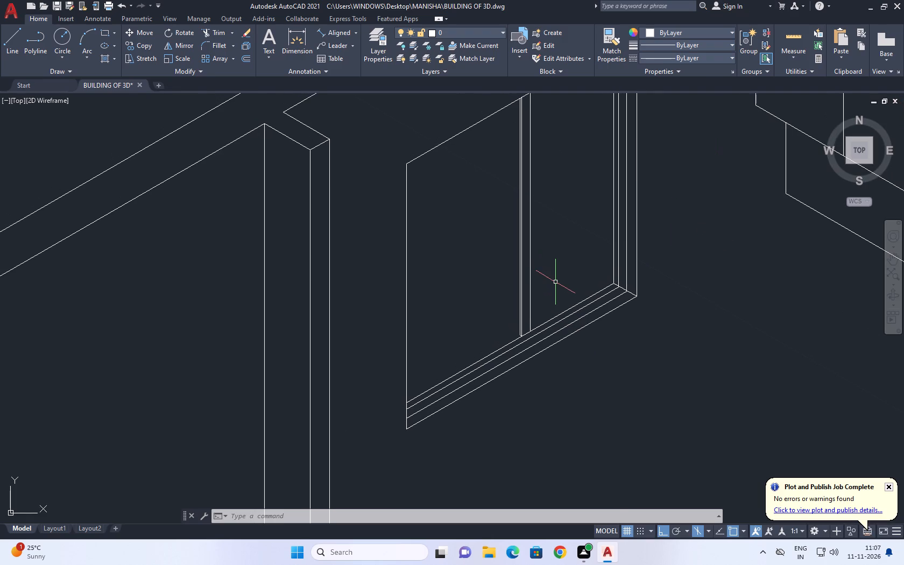
{"action": "scroll", "coordinate": [554, 300], "scroll_direction": "down", "scroll_amount": 2}
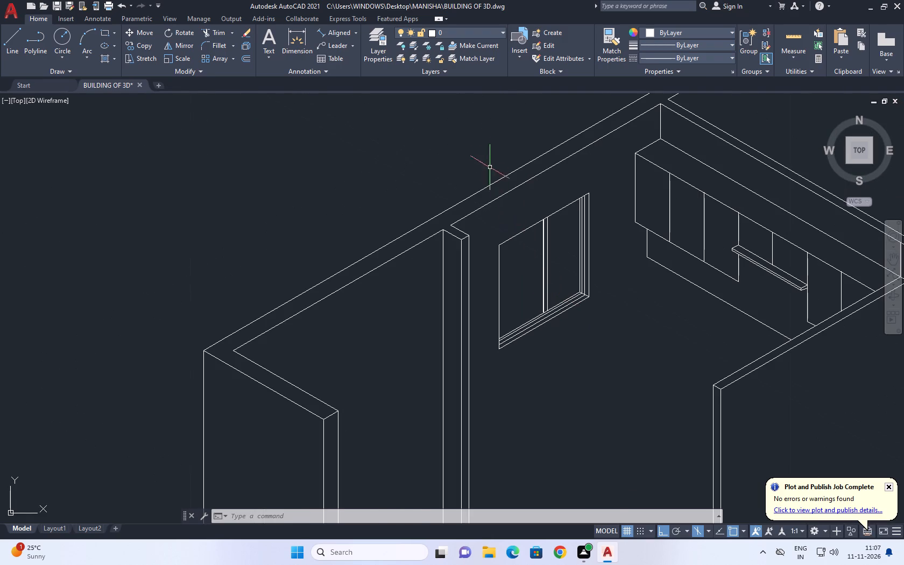
{"action": "left_click", "coordinate": [482, 143]}
{"action": "left_click", "coordinate": [607, 367]}
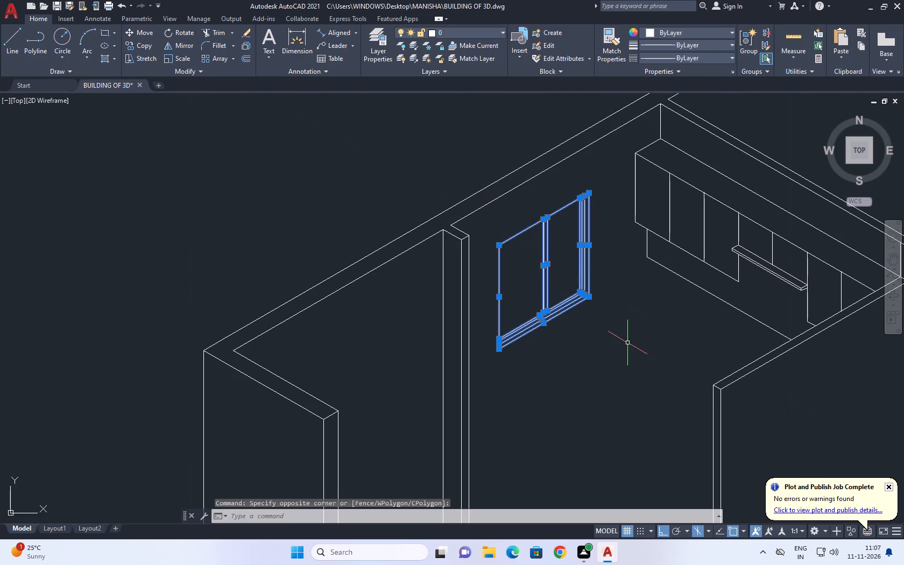
{"action": "type", "text": "B"}
{"action": "key", "text": "space"}
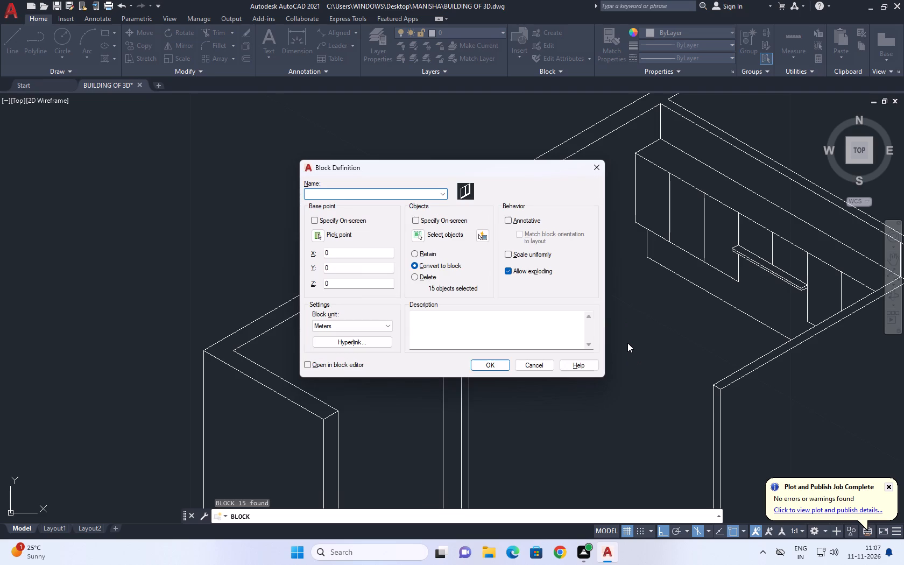
{"action": "type", "text": "WINDOW 2"}
{"action": "left_click", "coordinate": [490, 363]}
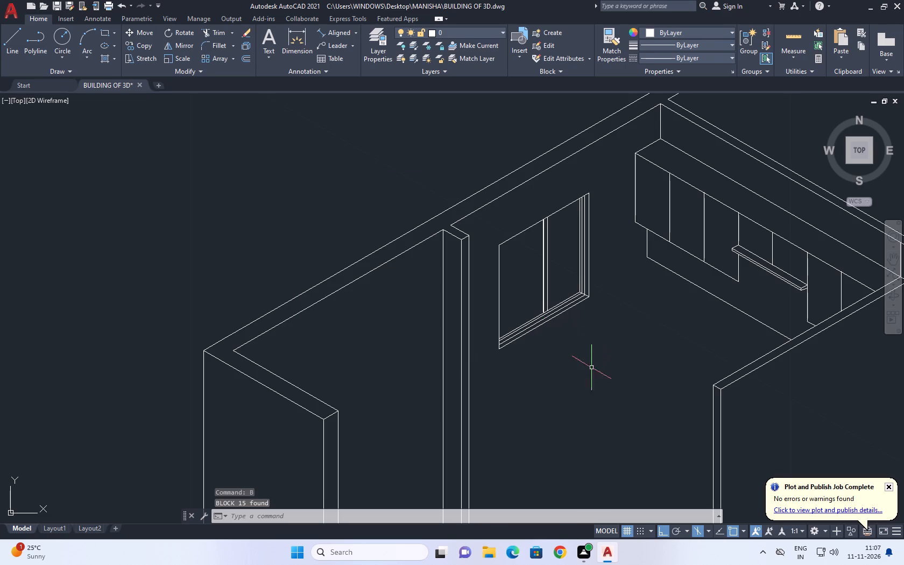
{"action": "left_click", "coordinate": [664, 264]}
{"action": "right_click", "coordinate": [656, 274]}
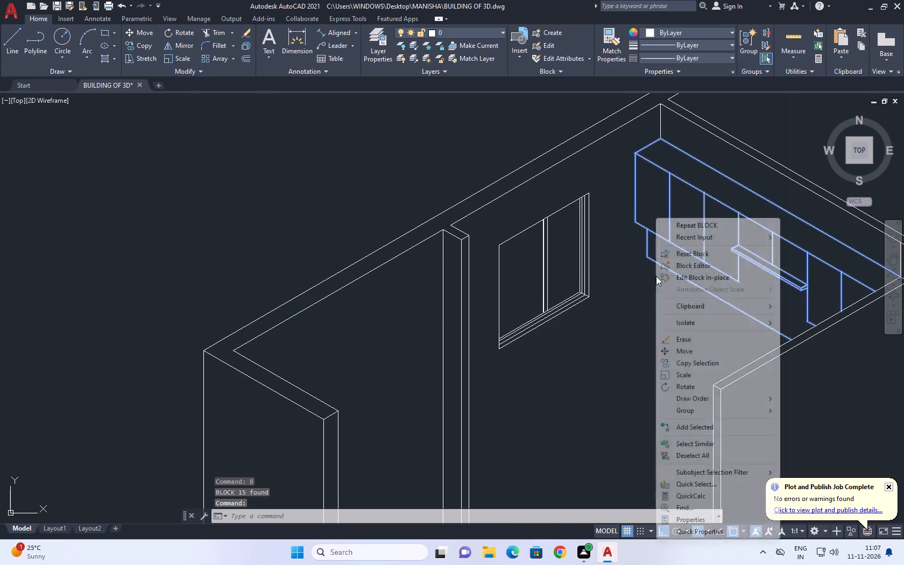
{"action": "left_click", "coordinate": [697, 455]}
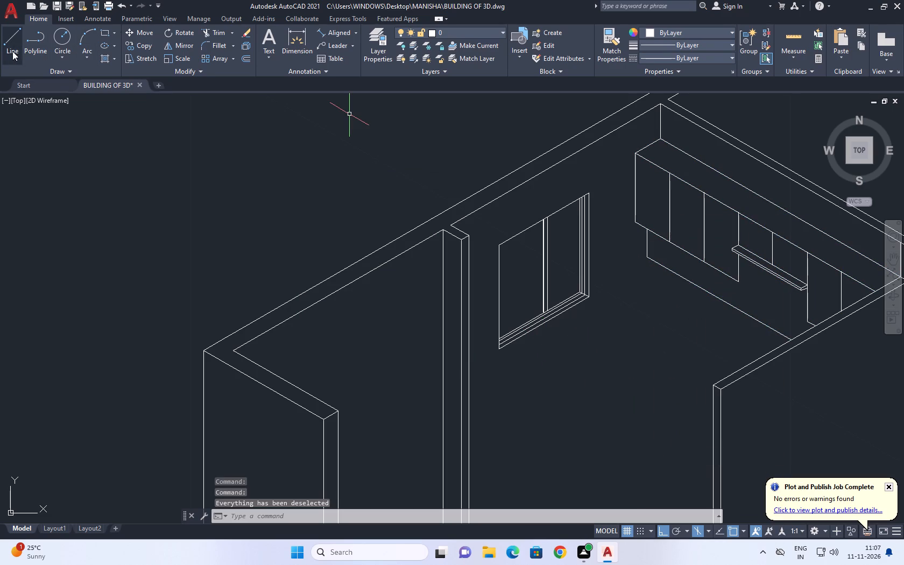
Draw a line about 0.60 long at 330° from the wall end's vertical edge below the window, then return past that edge on the top isoplane.
{"action": "left_click", "coordinate": [4, 53]}
{"action": "middle_click_drag", "start_coordinate": [478, 415], "coordinate": [458, 438]}
{"action": "scroll", "coordinate": [447, 377], "scroll_direction": "up", "scroll_amount": 1}
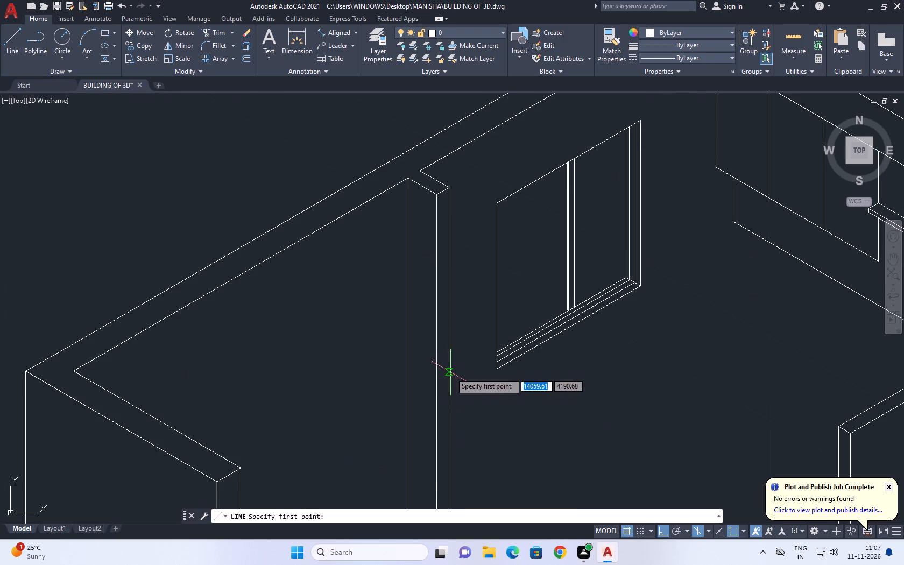
{"action": "left_click", "coordinate": [449, 369]}
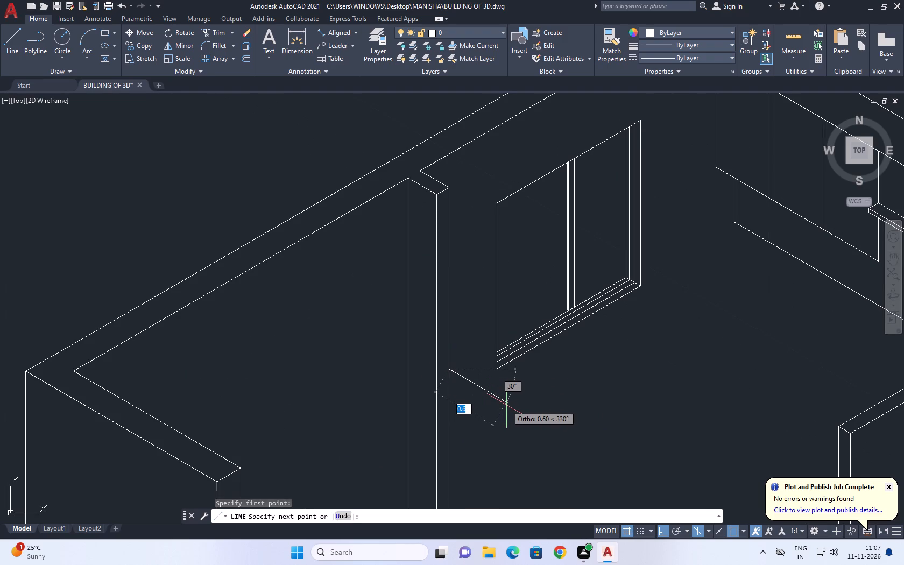
{"action": "left_click", "coordinate": [506, 405]}
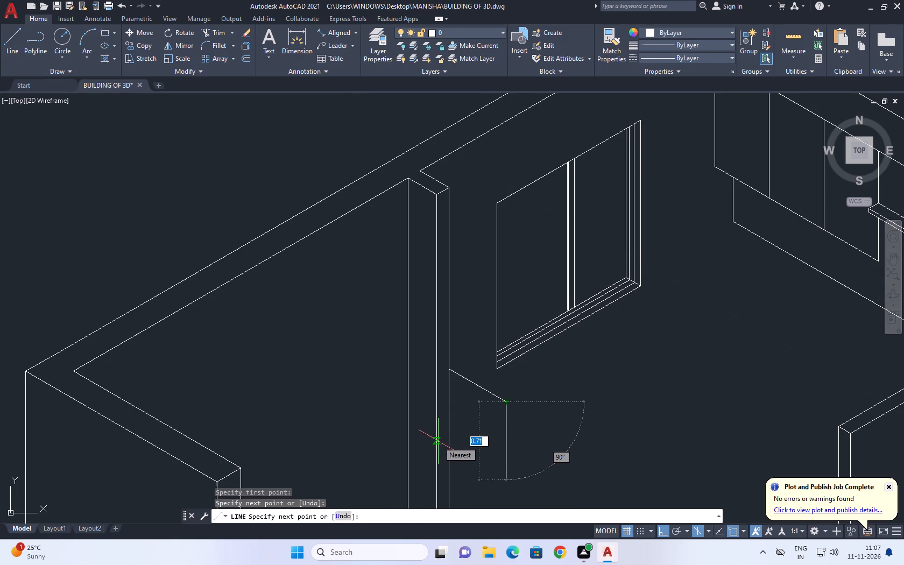
{"action": "key", "text": "F5"}
{"action": "scroll", "coordinate": [387, 455], "scroll_direction": "up", "scroll_amount": 1}
{"action": "middle_click_drag", "start_coordinate": [438, 460], "coordinate": [448, 407]}
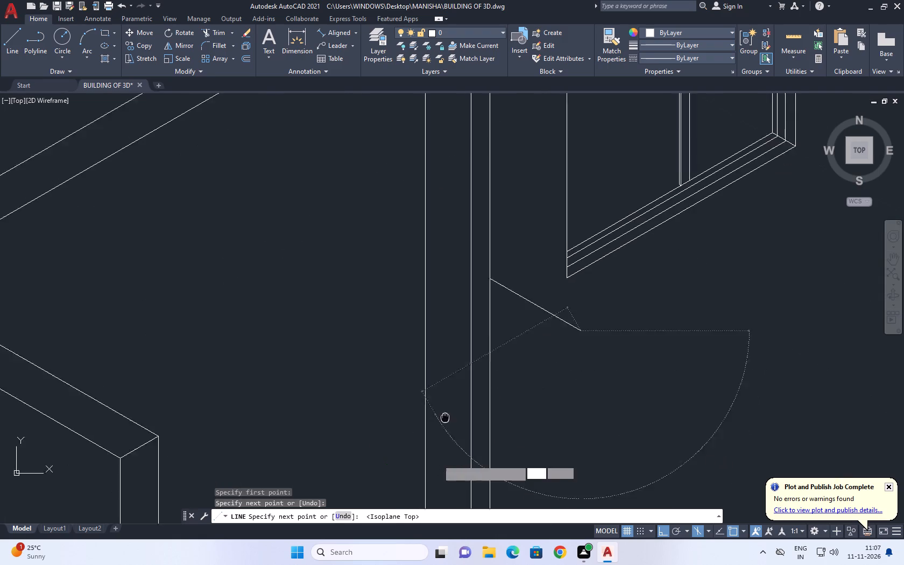
{"action": "middle_click_drag", "start_coordinate": [448, 407], "coordinate": [463, 354]}
{"action": "scroll", "coordinate": [504, 314], "scroll_direction": "up", "scroll_amount": 2}
{"action": "left_click", "coordinate": [499, 341]}
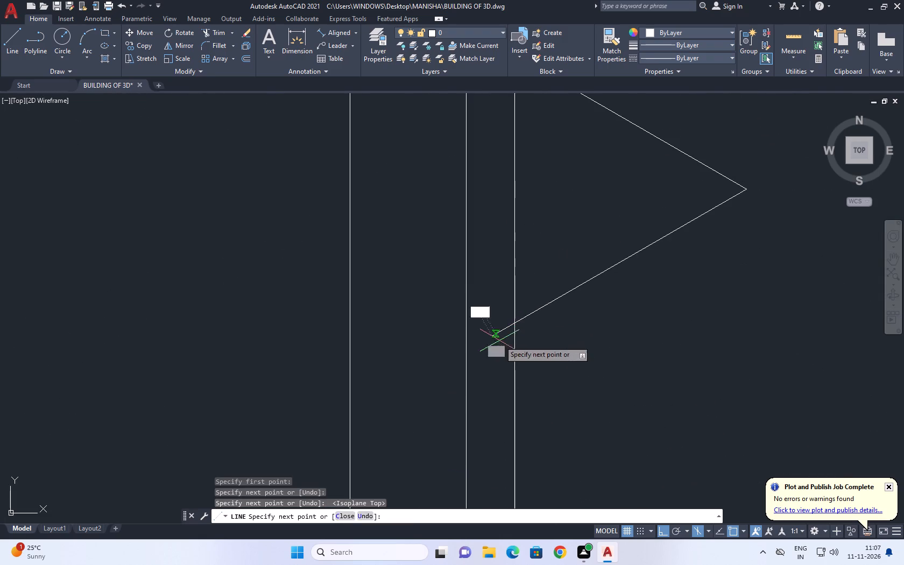
{"action": "key", "text": "Escape"}
Trim the returning counter line where it overshoots the wall end's vertical edge.
{"action": "type", "text": "TR"}
{"action": "key", "text": "space"}
{"action": "left_click", "coordinate": [497, 337]}
{"action": "left_click", "coordinate": [499, 314]}
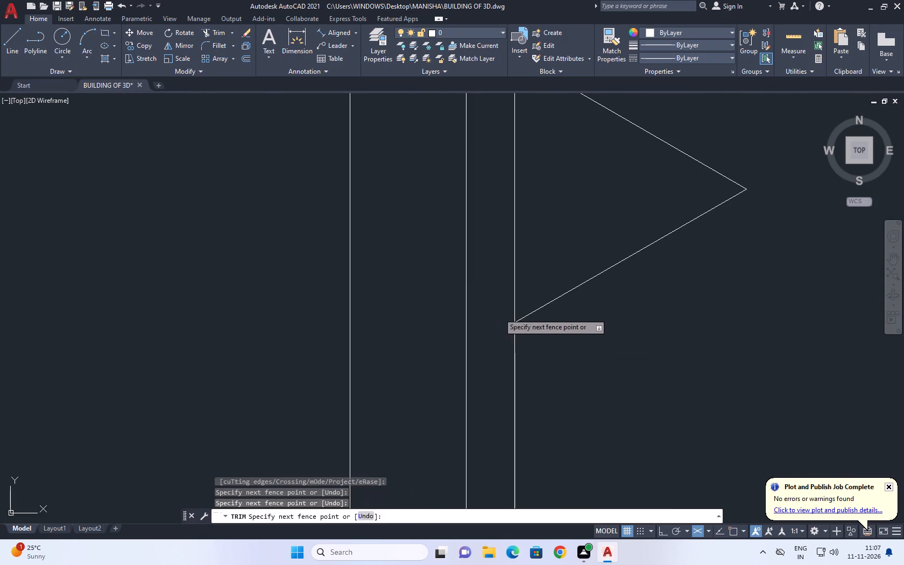
{"action": "scroll", "coordinate": [506, 335], "scroll_direction": "down", "scroll_amount": 3}
{"action": "key", "text": "Escape"}
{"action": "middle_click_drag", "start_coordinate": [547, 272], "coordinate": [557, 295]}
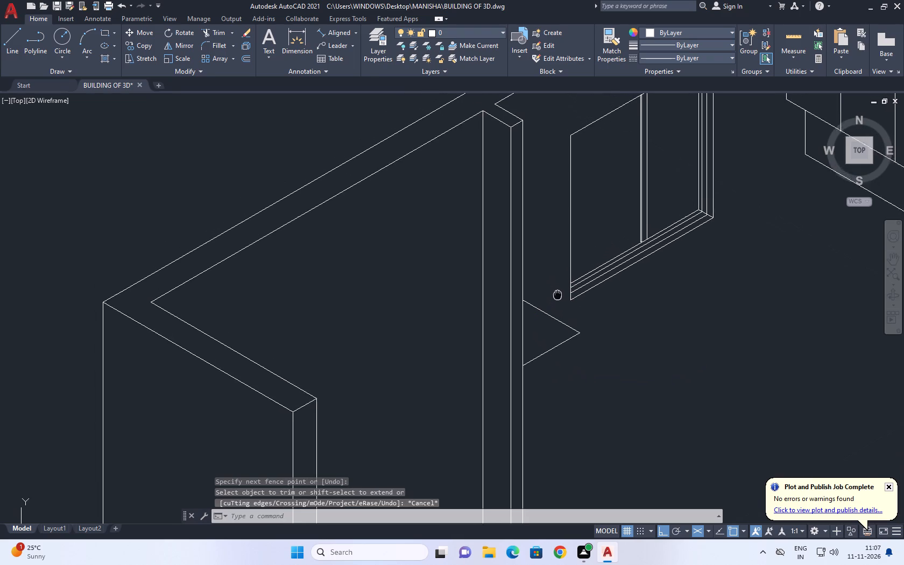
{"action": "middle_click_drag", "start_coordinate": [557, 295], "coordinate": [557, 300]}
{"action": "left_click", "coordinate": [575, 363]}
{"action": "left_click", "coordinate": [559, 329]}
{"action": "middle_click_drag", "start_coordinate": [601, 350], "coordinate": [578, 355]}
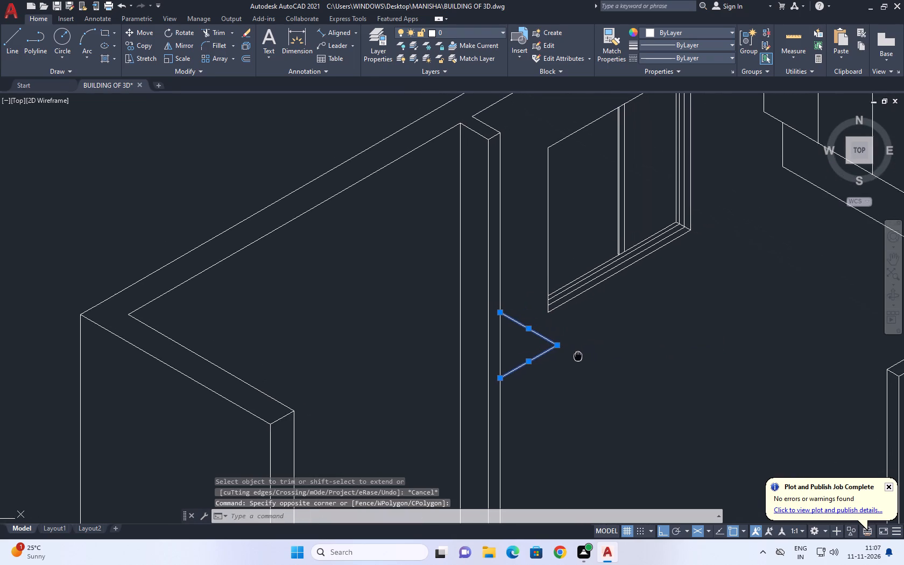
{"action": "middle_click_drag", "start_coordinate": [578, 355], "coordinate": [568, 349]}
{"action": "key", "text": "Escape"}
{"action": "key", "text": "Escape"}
Copy the counter's front edge line about 0.04 straight down on the right isoplane to give the slab thickness.
{"action": "left_click", "coordinate": [524, 353]}
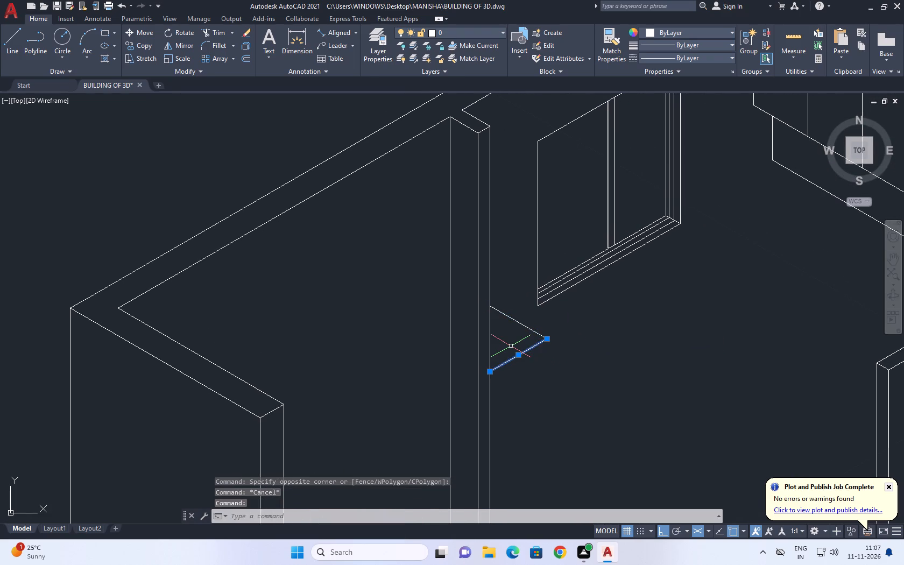
{"action": "type", "text": "CO"}
{"action": "key", "text": "space"}
{"action": "scroll", "coordinate": [542, 348], "scroll_direction": "up", "scroll_amount": 2}
{"action": "left_click", "coordinate": [555, 330]}
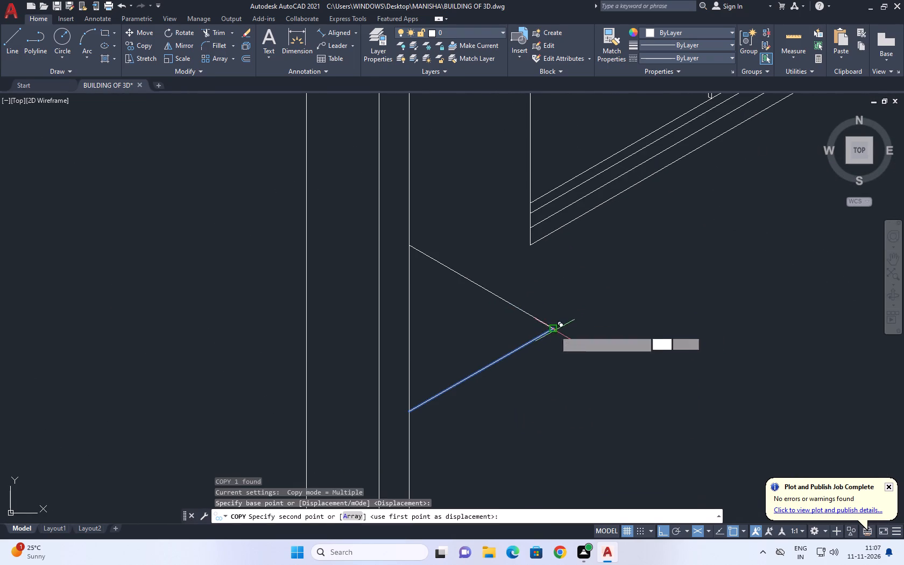
{"action": "key", "text": "F5"}
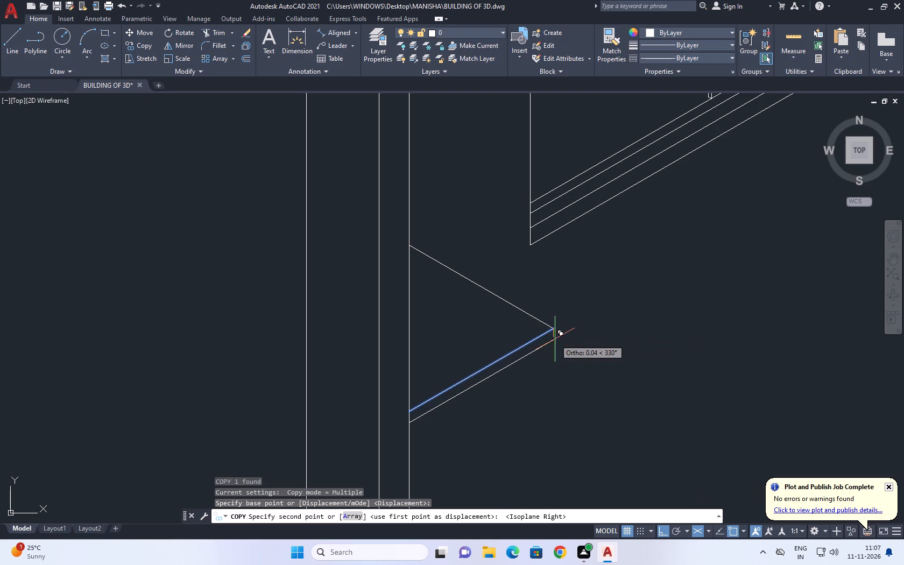
{"action": "left_click", "coordinate": [555, 339]}
{"action": "key", "text": "space"}
Draw a short vertical line joining the outer ends of the counter's two front edge lines.
{"action": "type", "text": "L"}
{"action": "key", "text": "space"}
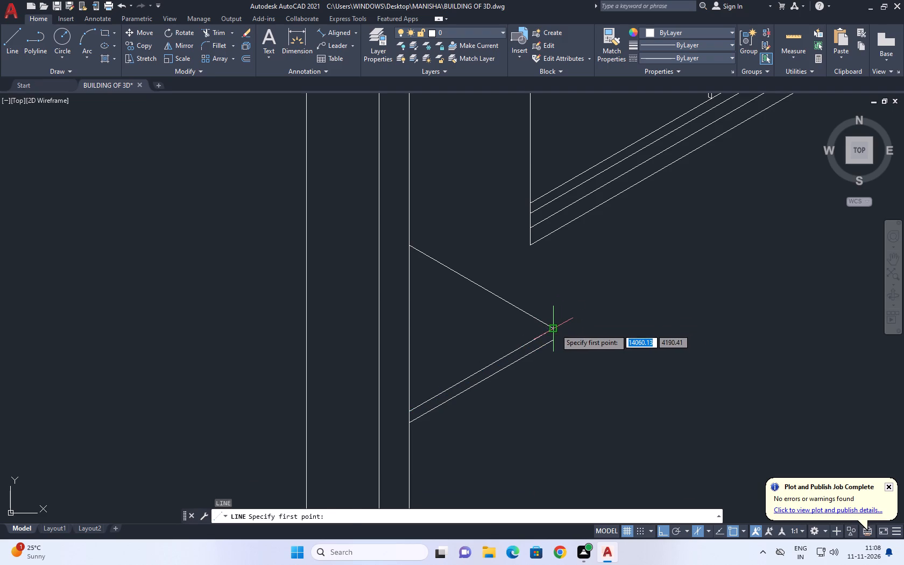
{"action": "left_click", "coordinate": [553, 329]}
{"action": "left_click", "coordinate": [554, 344]}
{"action": "key", "text": "Escape"}
{"action": "scroll", "coordinate": [559, 298], "scroll_direction": "down", "scroll_amount": 2}
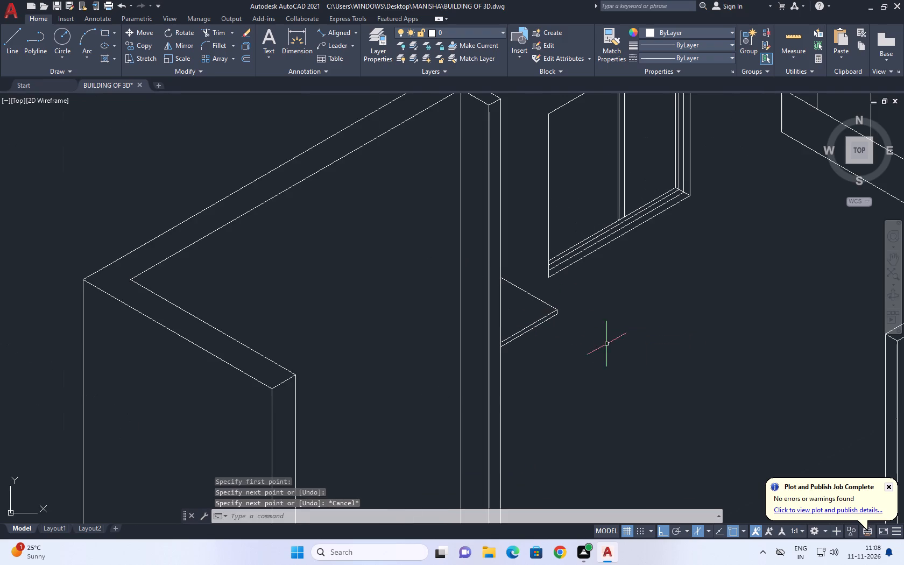
Draw a vertical line downward from the lower outer corner of the counter slab towards the floor.
{"action": "middle_click_drag", "start_coordinate": [606, 344], "coordinate": [529, 318]}
{"action": "key", "text": "l"}
{"action": "key", "text": "space"}
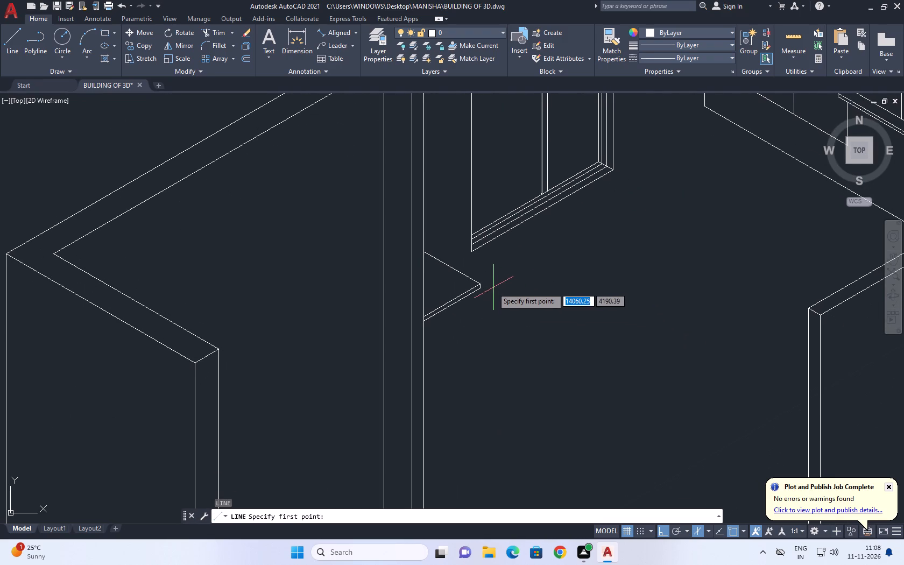
{"action": "scroll", "coordinate": [478, 292], "scroll_direction": "up", "scroll_amount": 3}
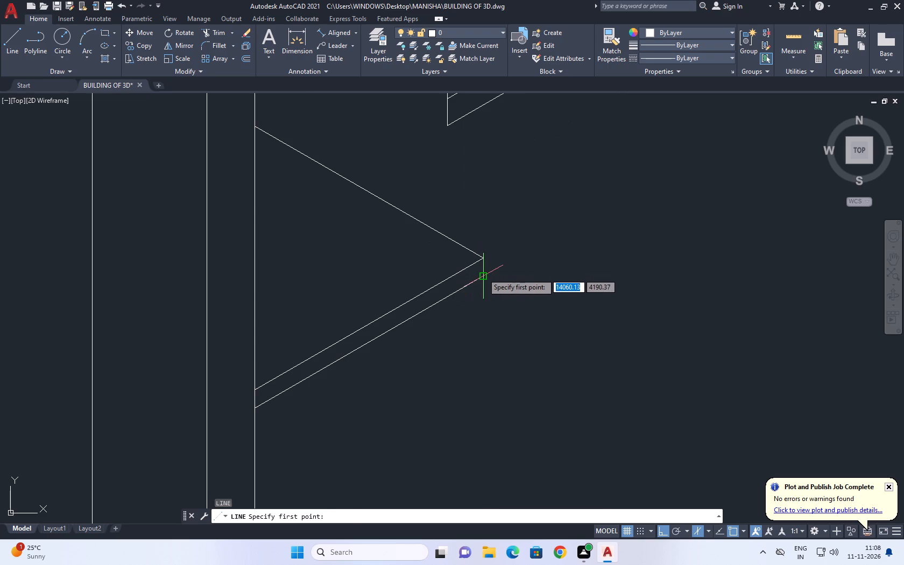
{"action": "left_click", "coordinate": [483, 274]}
{"action": "scroll", "coordinate": [485, 262], "scroll_direction": "down", "scroll_amount": 3}
{"action": "scroll", "coordinate": [500, 367], "scroll_direction": "down", "scroll_amount": 1}
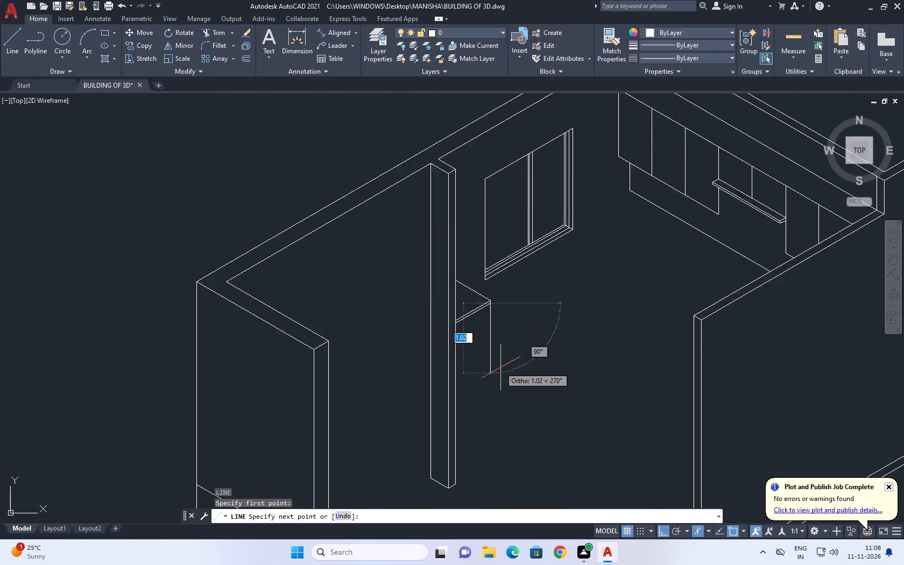
{"action": "scroll", "coordinate": [501, 368], "scroll_direction": "down", "scroll_amount": 1}
{"action": "middle_click_drag", "start_coordinate": [504, 401], "coordinate": [503, 355]}
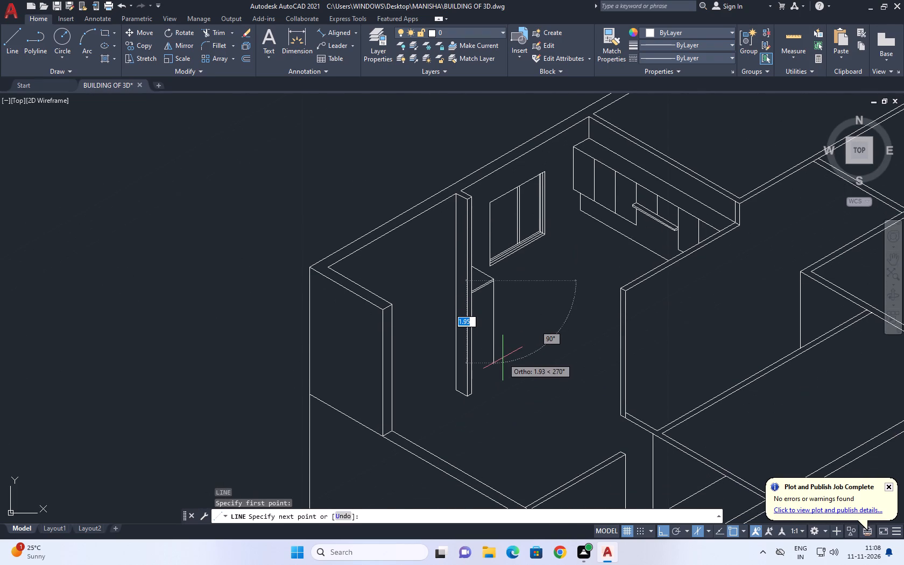
{"action": "left_click", "coordinate": [496, 345]}
{"action": "key", "text": "Escape"}
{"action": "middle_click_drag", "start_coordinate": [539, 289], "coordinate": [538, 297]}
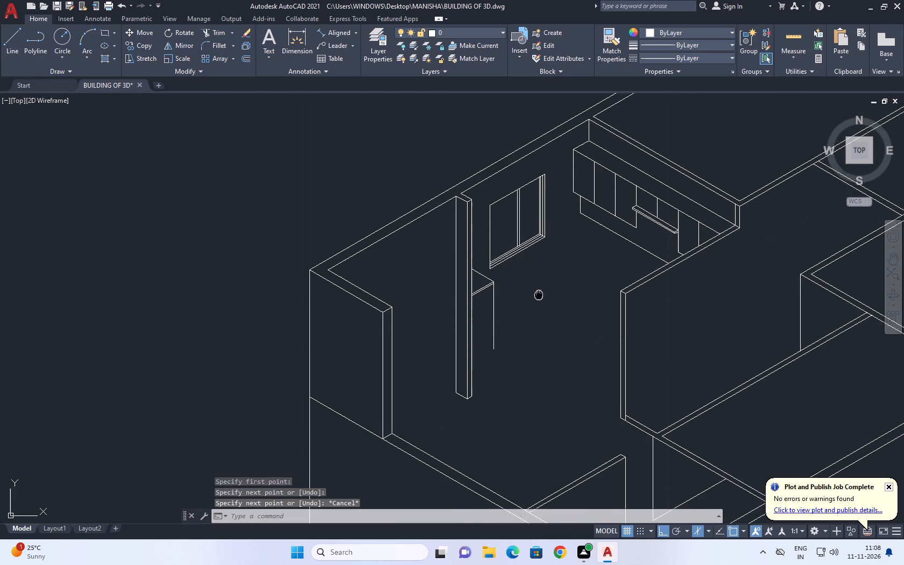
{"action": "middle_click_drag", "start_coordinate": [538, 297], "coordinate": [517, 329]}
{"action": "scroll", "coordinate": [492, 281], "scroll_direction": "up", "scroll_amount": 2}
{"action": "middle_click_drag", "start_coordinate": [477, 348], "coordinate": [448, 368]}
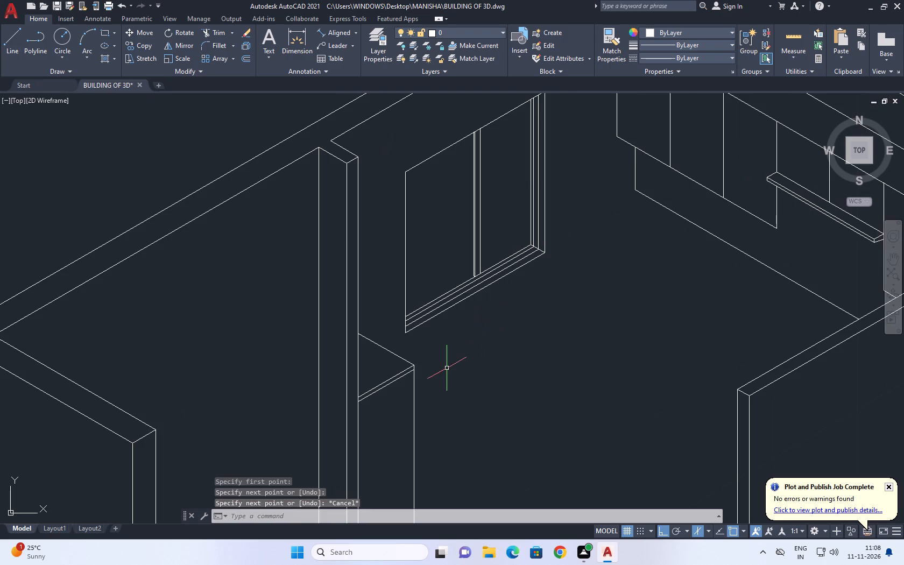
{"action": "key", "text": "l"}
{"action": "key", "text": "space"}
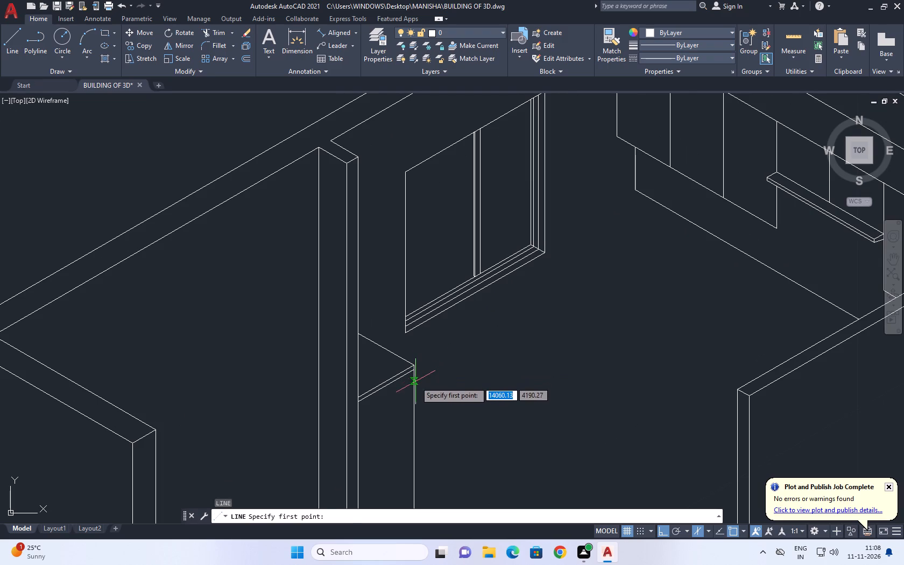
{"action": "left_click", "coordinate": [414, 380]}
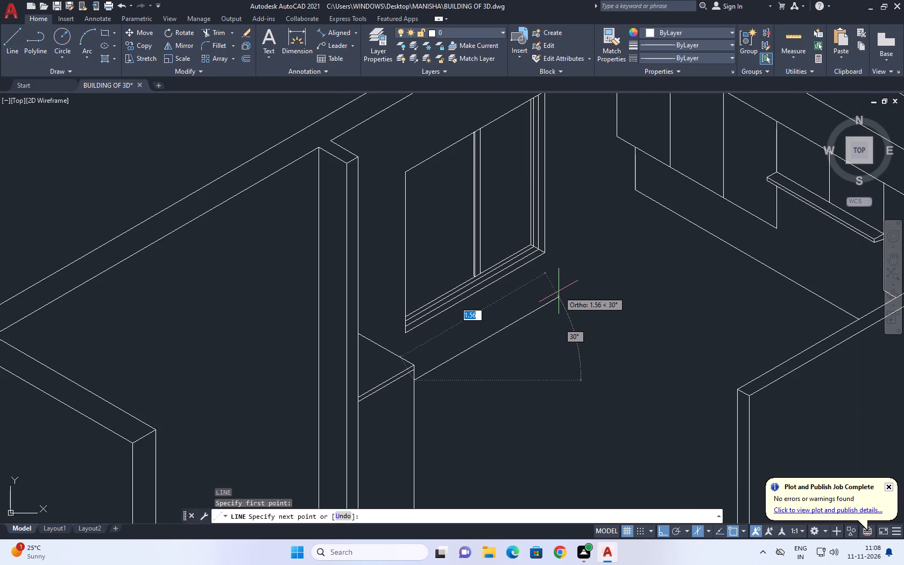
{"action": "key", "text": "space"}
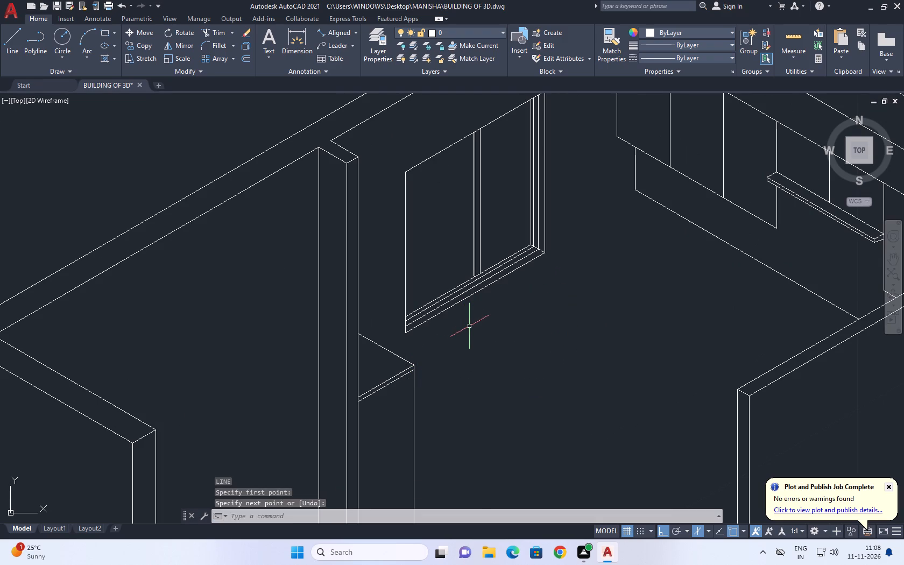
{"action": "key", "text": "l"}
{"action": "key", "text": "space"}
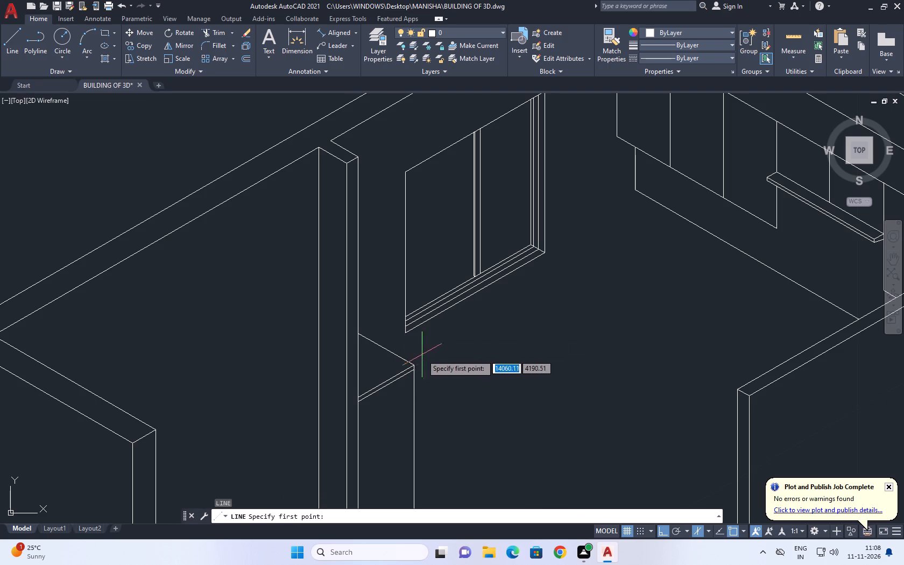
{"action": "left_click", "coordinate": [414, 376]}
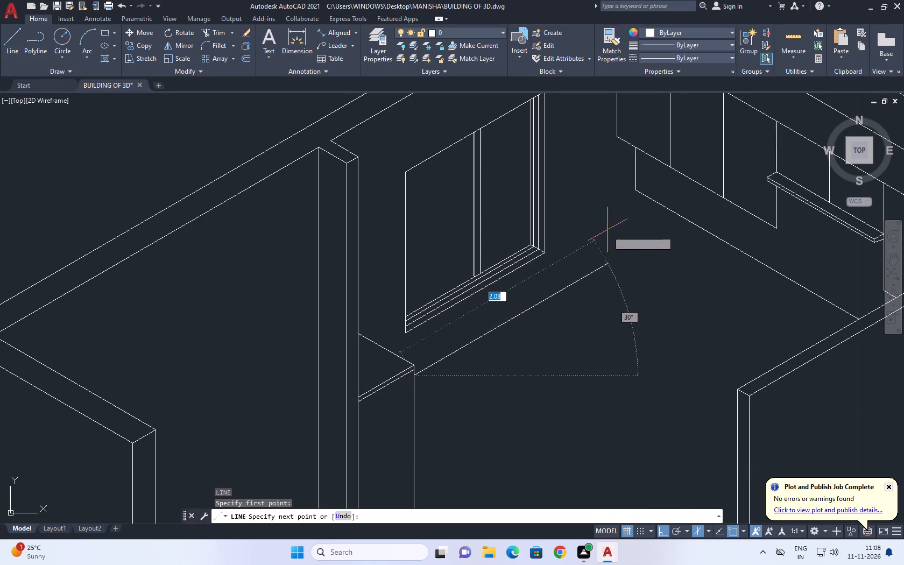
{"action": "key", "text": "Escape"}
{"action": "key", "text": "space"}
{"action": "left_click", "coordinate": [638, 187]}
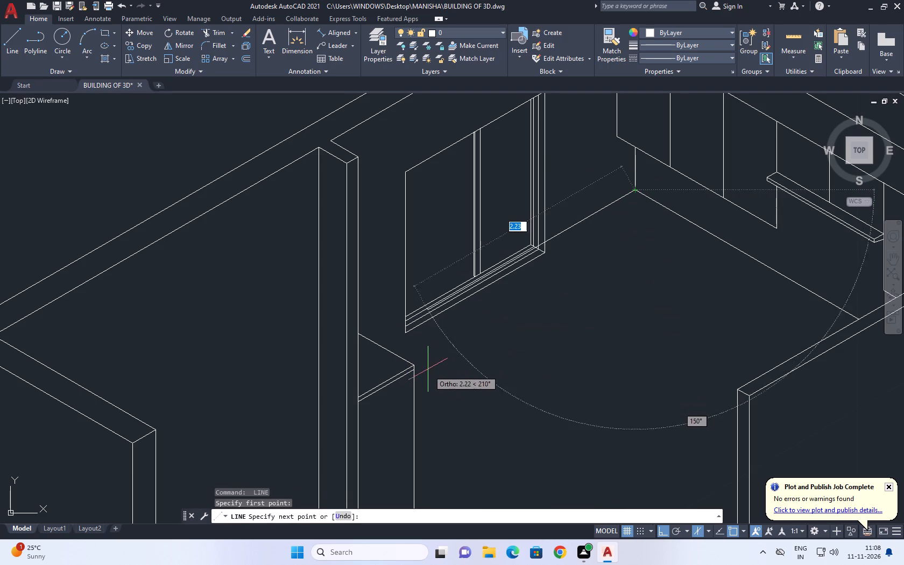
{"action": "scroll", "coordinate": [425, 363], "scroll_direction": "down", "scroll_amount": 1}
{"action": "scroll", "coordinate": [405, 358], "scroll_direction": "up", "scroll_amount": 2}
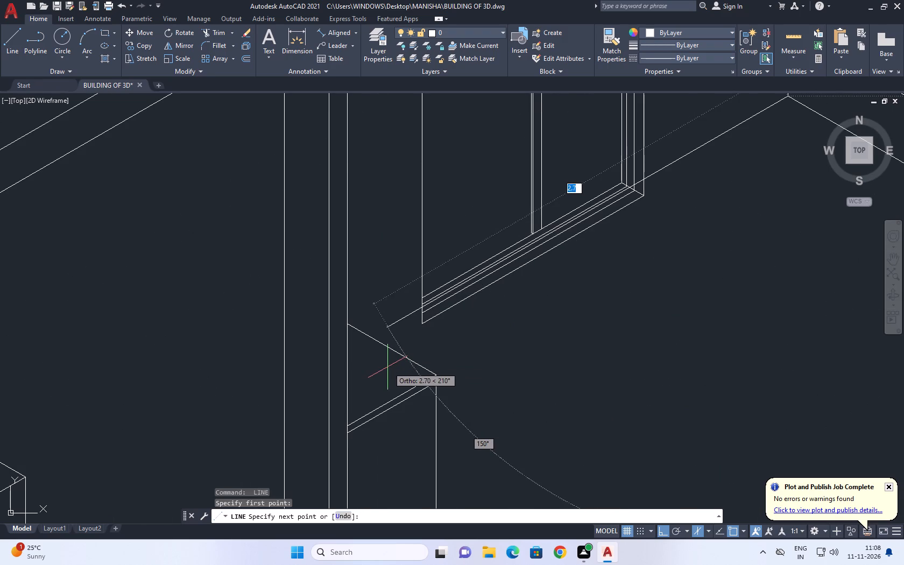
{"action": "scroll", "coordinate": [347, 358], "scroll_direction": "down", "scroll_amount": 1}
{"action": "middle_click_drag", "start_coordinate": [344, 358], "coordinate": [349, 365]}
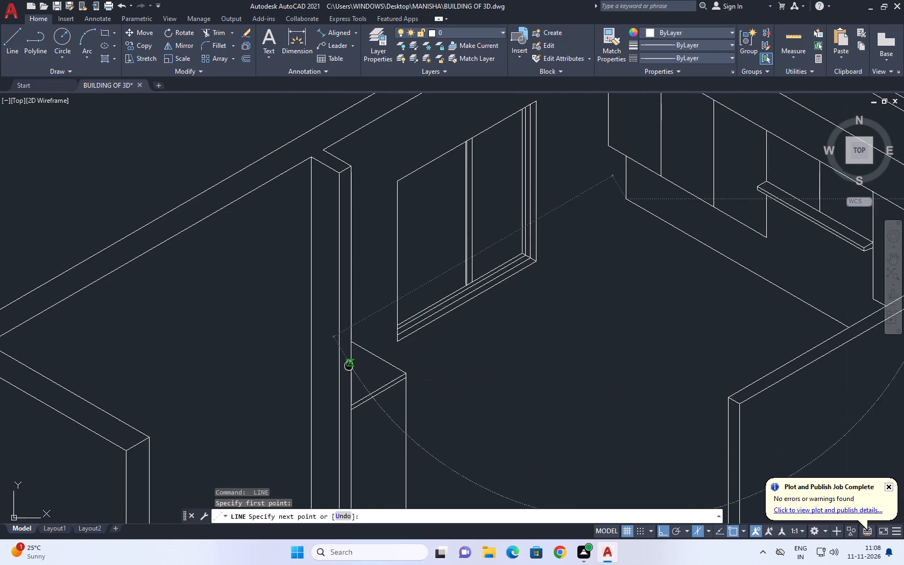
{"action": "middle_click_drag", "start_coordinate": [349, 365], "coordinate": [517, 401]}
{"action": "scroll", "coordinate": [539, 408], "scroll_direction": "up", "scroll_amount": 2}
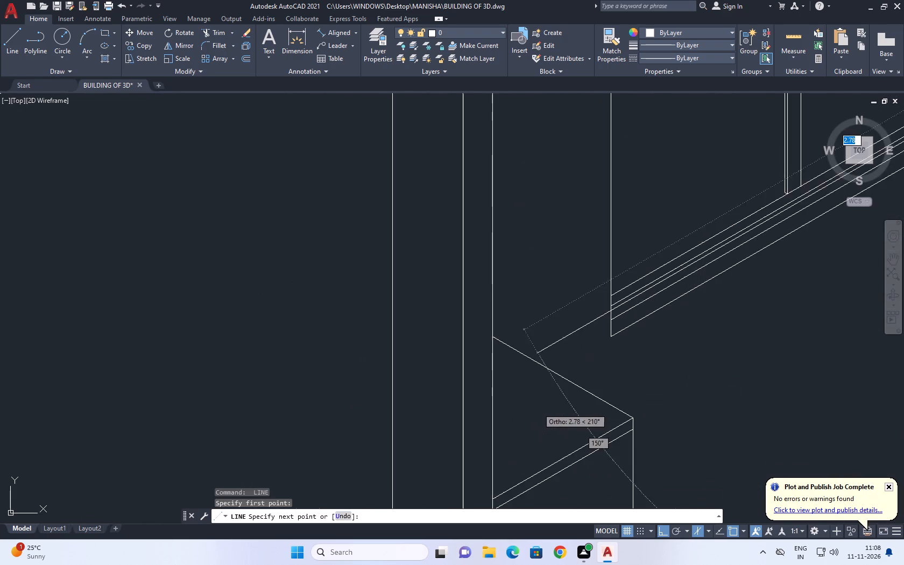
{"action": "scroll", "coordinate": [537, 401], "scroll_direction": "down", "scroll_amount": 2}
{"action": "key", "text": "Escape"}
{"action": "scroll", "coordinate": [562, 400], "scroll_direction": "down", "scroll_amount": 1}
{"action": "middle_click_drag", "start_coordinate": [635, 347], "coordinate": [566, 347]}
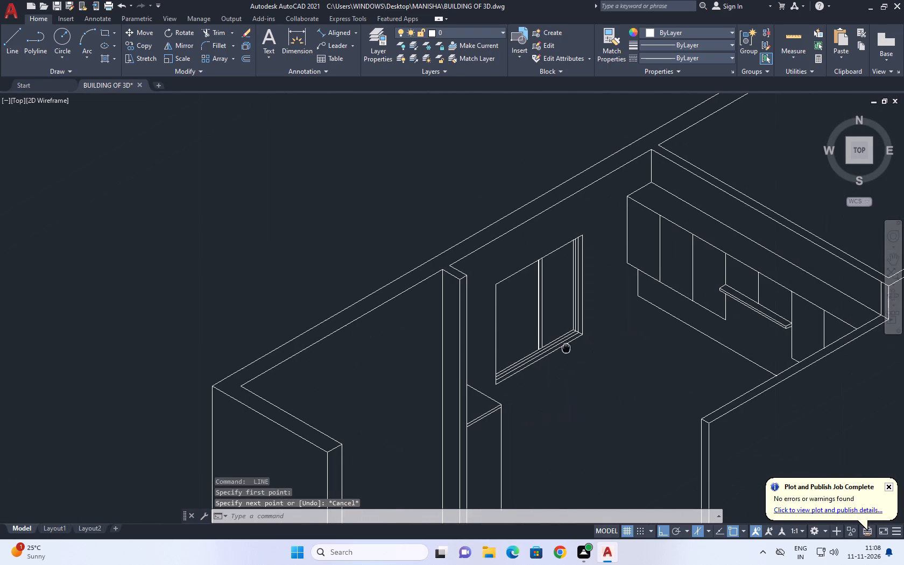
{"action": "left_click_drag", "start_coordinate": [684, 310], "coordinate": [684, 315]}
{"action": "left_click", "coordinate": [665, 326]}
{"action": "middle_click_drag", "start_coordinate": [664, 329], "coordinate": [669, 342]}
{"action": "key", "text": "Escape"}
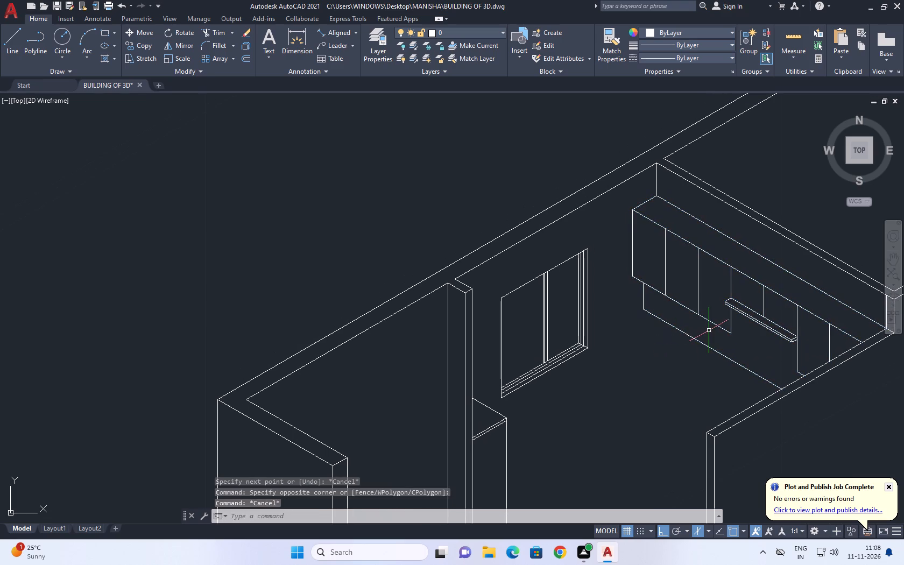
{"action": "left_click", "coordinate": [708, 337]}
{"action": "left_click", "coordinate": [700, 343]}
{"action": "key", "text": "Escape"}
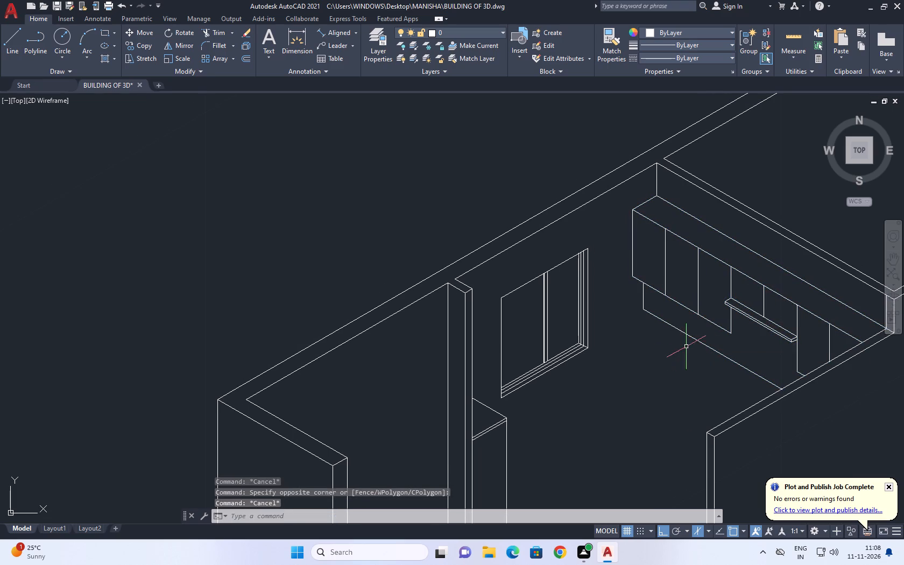
Draw a line about 3.04 long at 30° from the vertical edge just under the counter slab past the wall unit's lowest long edge.
{"action": "middle_click_drag", "start_coordinate": [688, 346], "coordinate": [669, 346]}
{"action": "type", "text": "L"}
{"action": "key", "text": "space"}
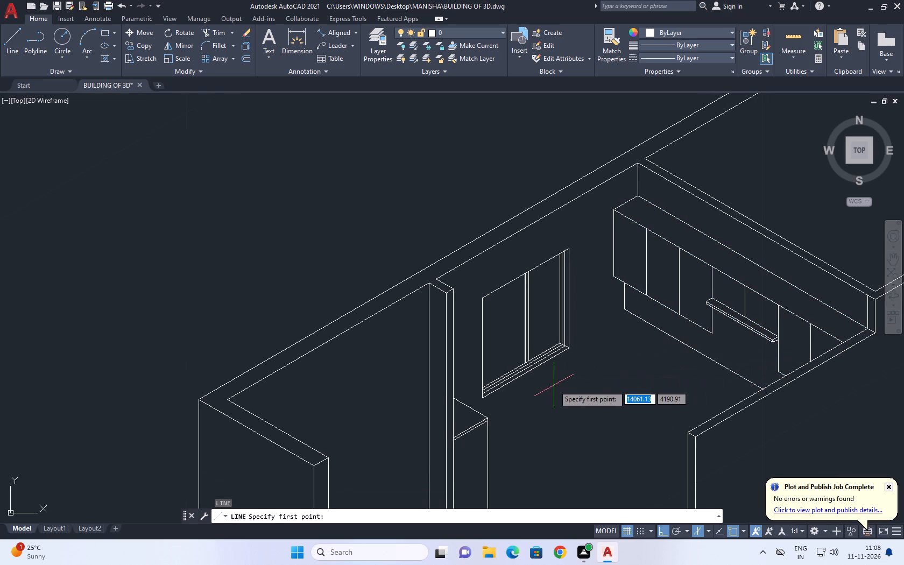
{"action": "left_click", "coordinate": [488, 427]}
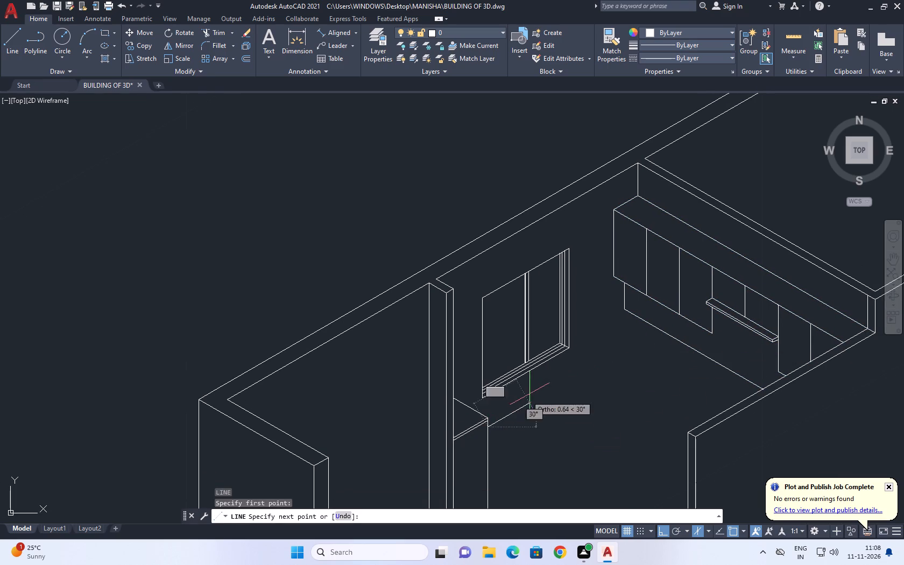
{"action": "scroll", "coordinate": [623, 322], "scroll_direction": "up", "scroll_amount": 2}
{"action": "left_click", "coordinate": [722, 320]}
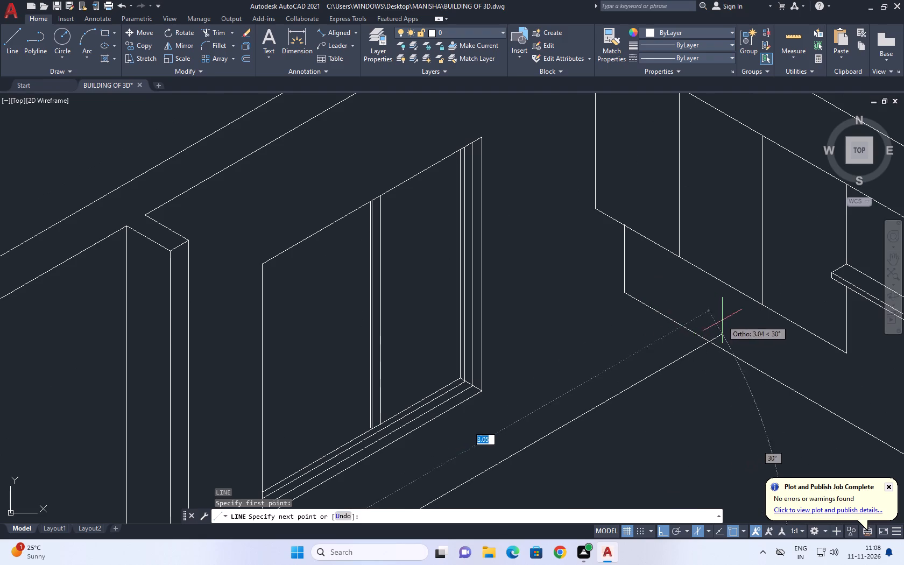
{"action": "key", "text": "Escape"}
Trim the new line's overshoot beyond the wall unit's lowest long edge.
{"action": "middle_click_drag", "start_coordinate": [695, 327], "coordinate": [632, 297]}
{"action": "type", "text": "TR"}
{"action": "key", "text": "space"}
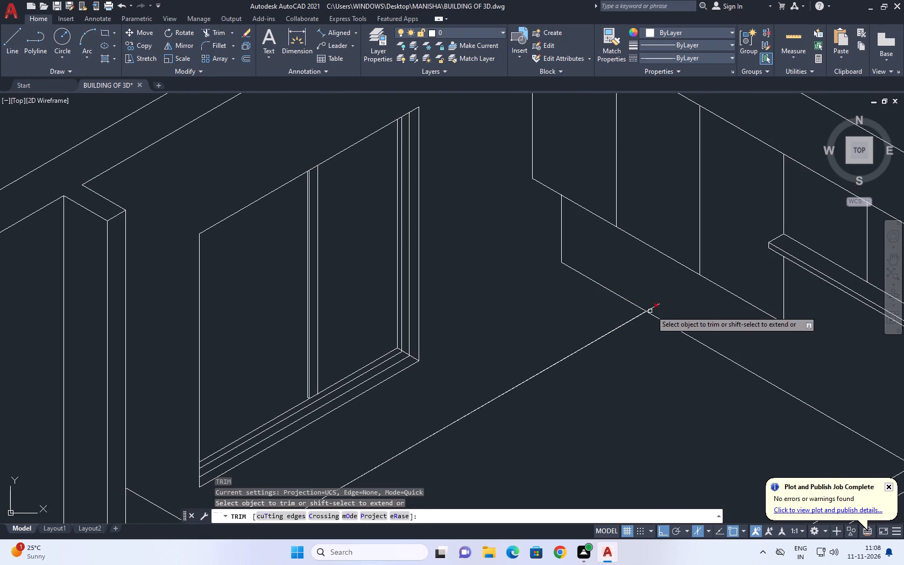
{"action": "left_click", "coordinate": [658, 308]}
{"action": "left_click", "coordinate": [640, 295]}
{"action": "scroll", "coordinate": [554, 289], "scroll_direction": "down", "scroll_amount": 5}
{"action": "key", "text": "space"}
Copy the trimmed line 0.5 into the room on the left isoplane, along the 330° direction.
{"action": "middle_click_drag", "start_coordinate": [588, 331], "coordinate": [600, 347]}
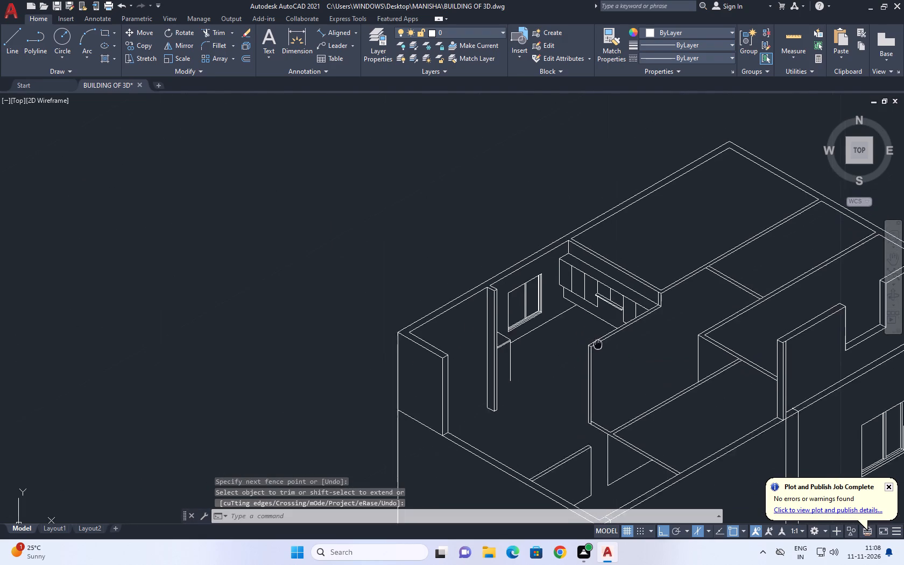
{"action": "middle_click_drag", "start_coordinate": [600, 347], "coordinate": [623, 362]}
{"action": "scroll", "coordinate": [521, 373], "scroll_direction": "up", "scroll_amount": 1}
{"action": "middle_click_drag", "start_coordinate": [635, 333], "coordinate": [635, 350]}
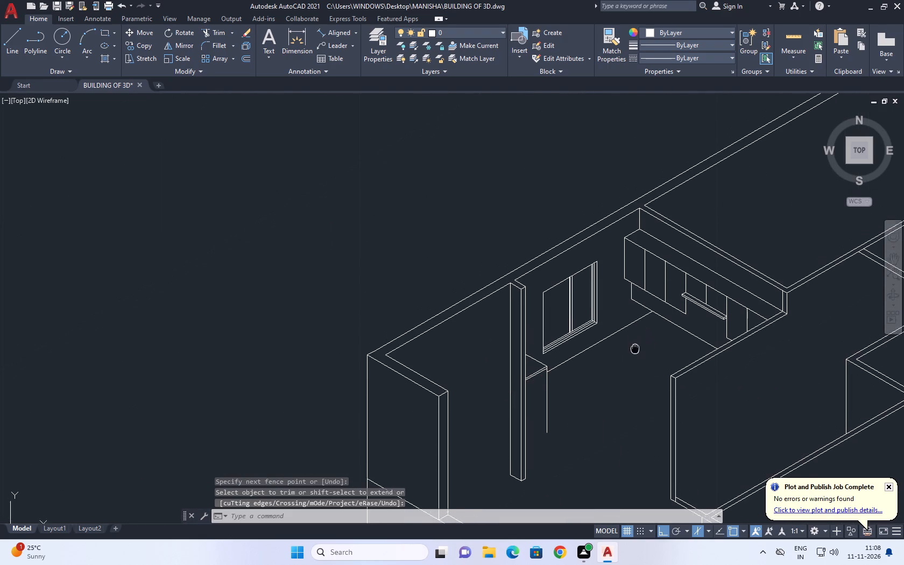
{"action": "middle_click_drag", "start_coordinate": [635, 350], "coordinate": [634, 368]}
{"action": "scroll", "coordinate": [606, 370], "scroll_direction": "up", "scroll_amount": 2}
{"action": "left_click_drag", "start_coordinate": [595, 356], "coordinate": [590, 351]}
{"action": "left_click", "coordinate": [571, 340]}
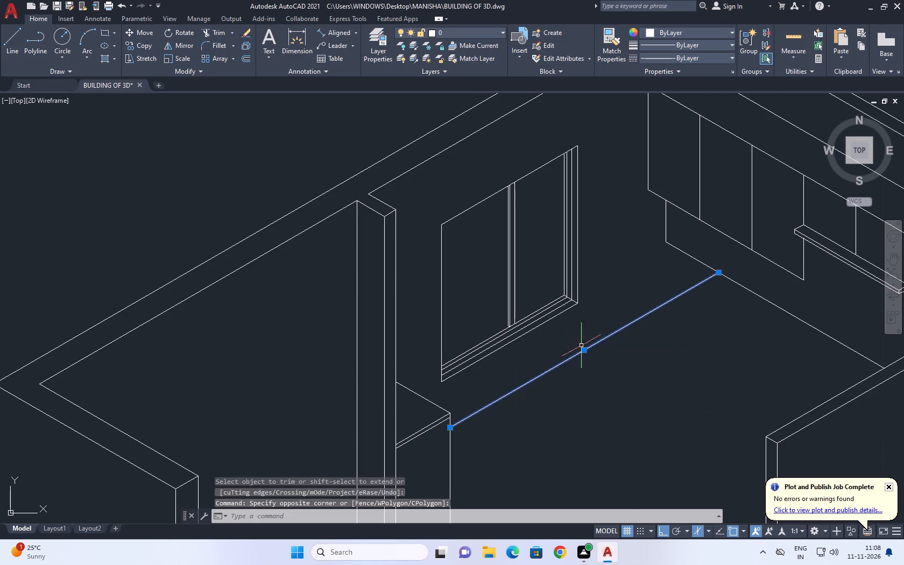
{"action": "middle_click_drag", "start_coordinate": [681, 366], "coordinate": [642, 375]}
{"action": "type", "text": "CO"}
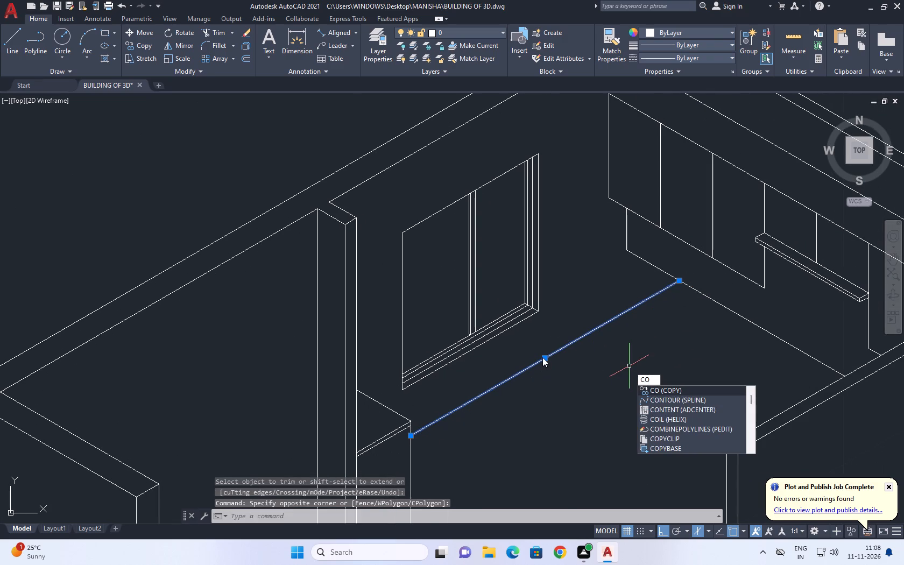
{"action": "key", "text": "space"}
{"action": "left_click", "coordinate": [542, 355]}
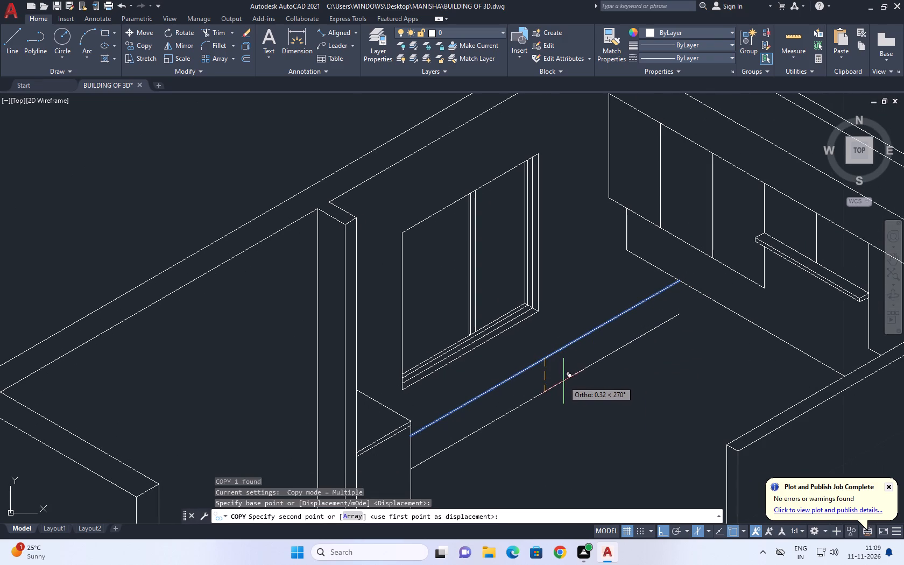
{"action": "key", "text": "F5"}
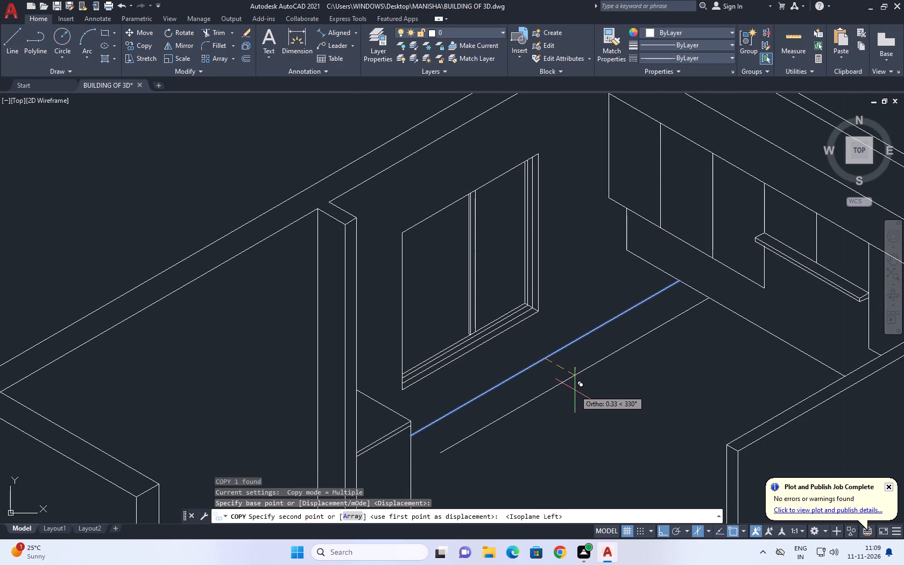
{"action": "scroll", "coordinate": [580, 398], "scroll_direction": "down", "scroll_amount": 1}
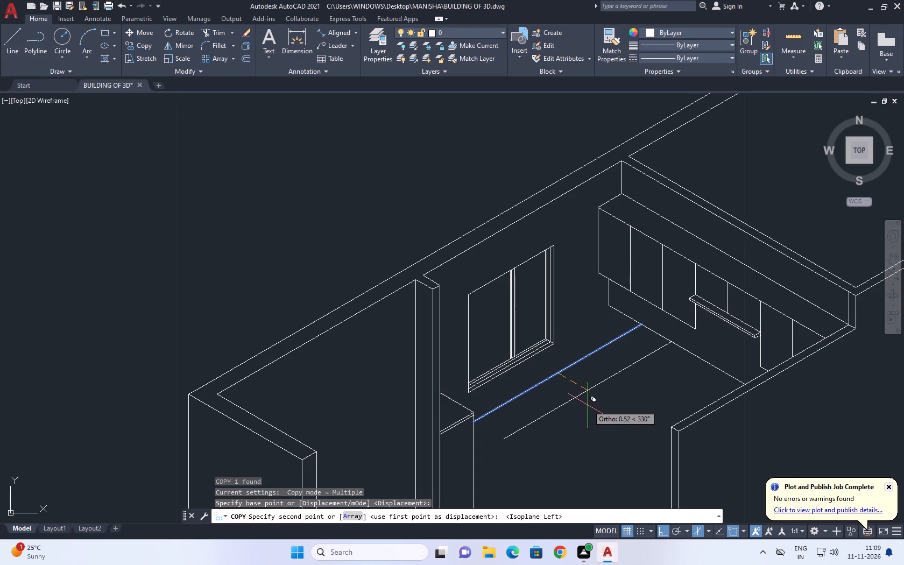
{"action": "key", "text": "0"}
{"action": "key", "text": "period"}
{"action": "key", "text": "5"}
{"action": "key", "text": "Return"}
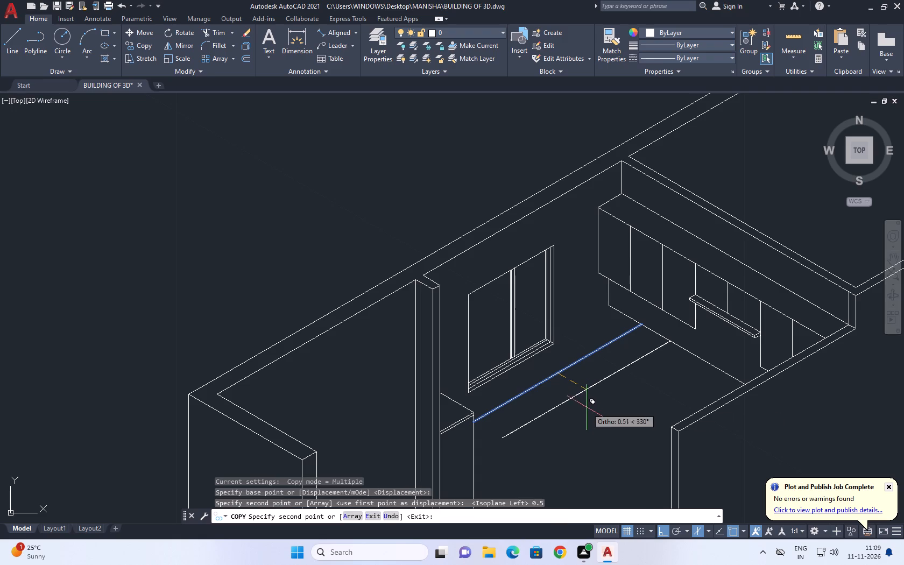
{"action": "key", "text": "space"}
Explode the wall unit block on the far wall into separate lines.
{"action": "left_click", "coordinate": [701, 361]}
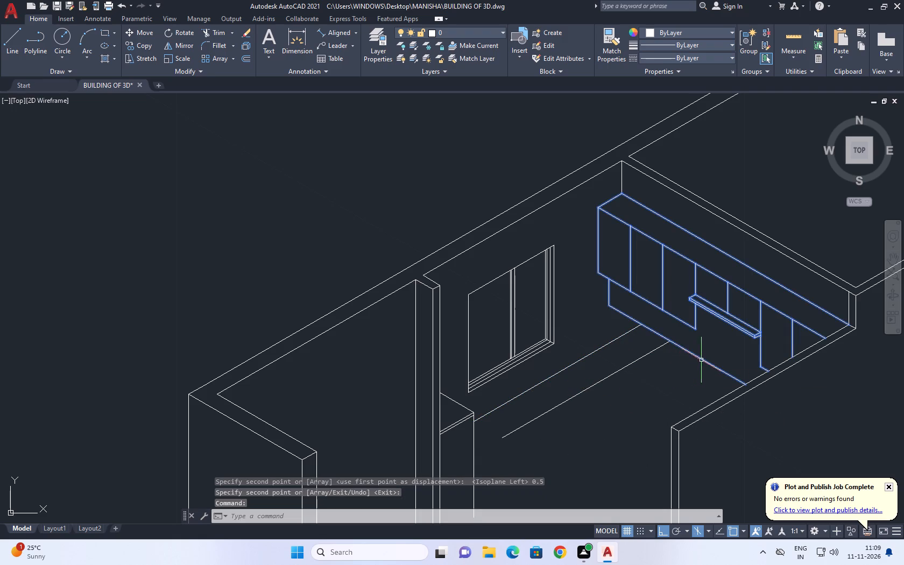
{"action": "type", "text": "X"}
{"action": "key", "text": "space"}
{"action": "left_click", "coordinate": [695, 357]}
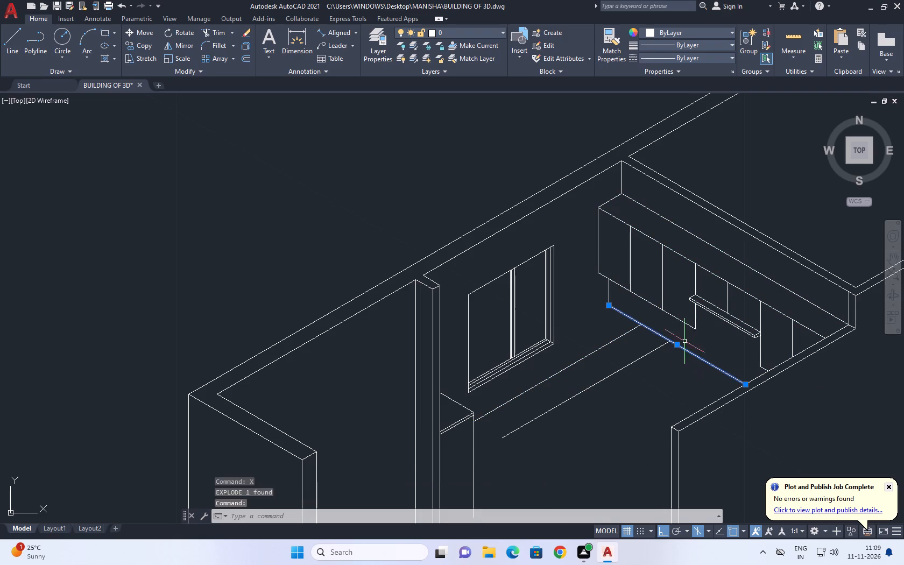
{"action": "key", "text": "Escape"}
Group the exploded wall unit's lines on the far wall, including the shelf and top edges, into a block named WINDOWS.
{"action": "left_click", "coordinate": [586, 150]}
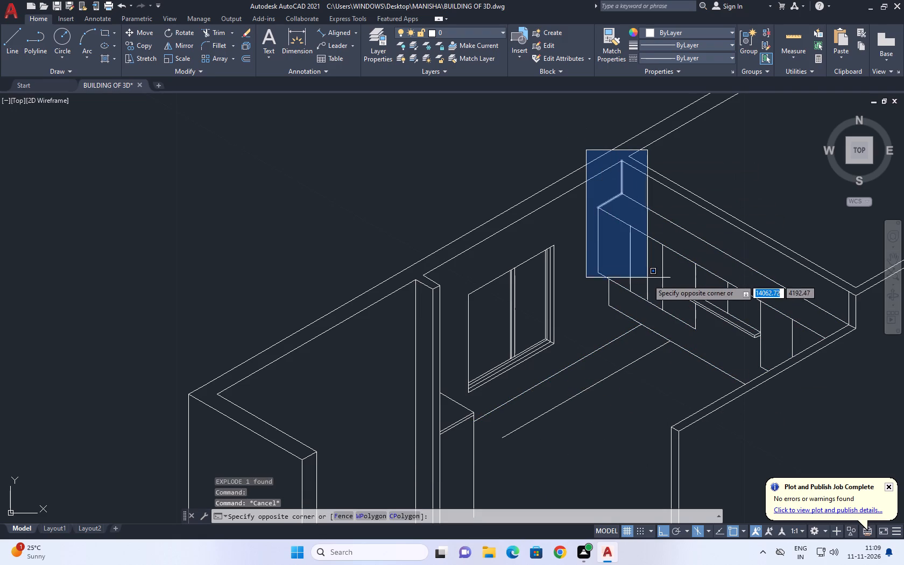
{"action": "left_click", "coordinate": [705, 335]}
{"action": "scroll", "coordinate": [789, 326], "scroll_direction": "up", "scroll_amount": 2}
{"action": "left_click", "coordinate": [805, 289]}
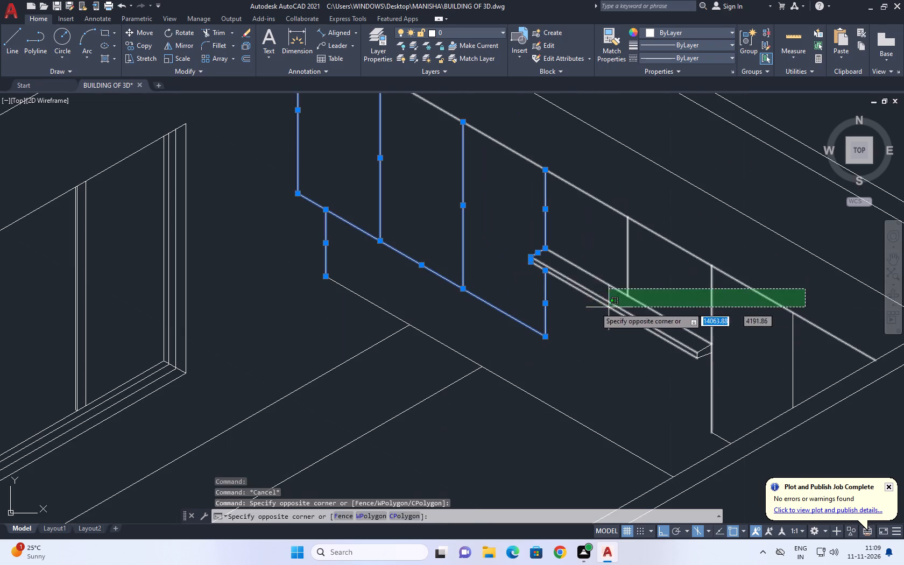
{"action": "left_click", "coordinate": [497, 252]}
{"action": "left_click", "coordinate": [815, 366]}
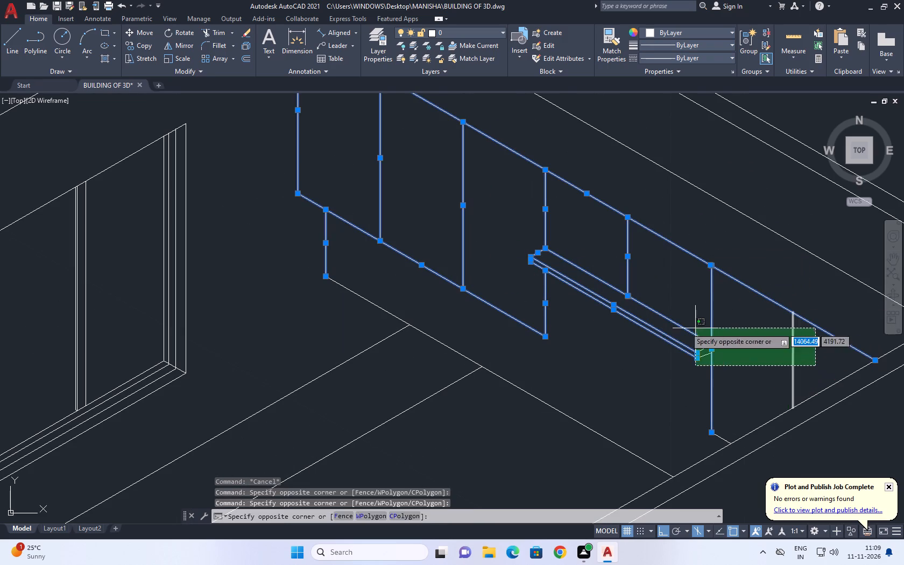
{"action": "left_click", "coordinate": [633, 306]}
{"action": "scroll", "coordinate": [779, 453], "scroll_direction": "up", "scroll_amount": 2}
{"action": "left_click", "coordinate": [648, 393]}
{"action": "left_click", "coordinate": [590, 404]}
{"action": "scroll", "coordinate": [646, 371], "scroll_direction": "down", "scroll_amount": 2}
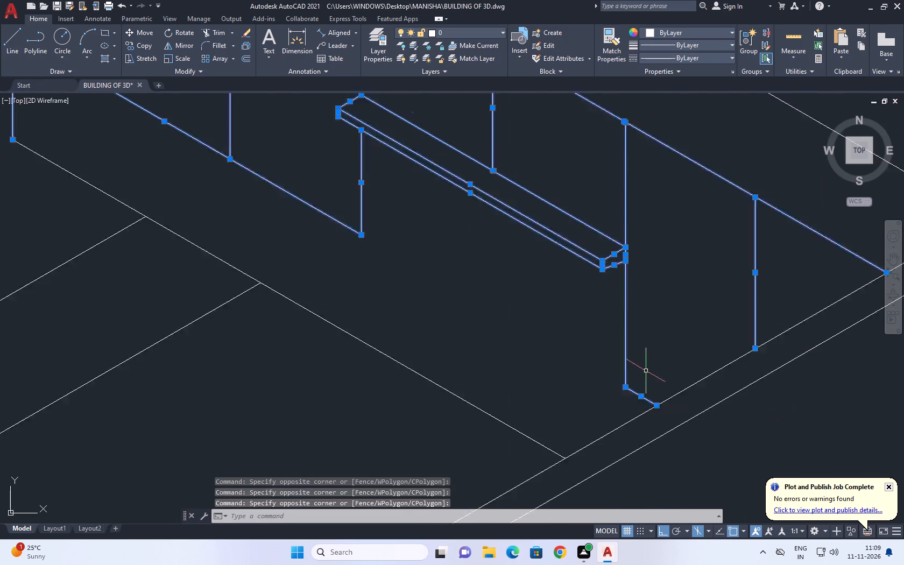
{"action": "scroll", "coordinate": [646, 371], "scroll_direction": "down", "scroll_amount": 1}
{"action": "middle_click_drag", "start_coordinate": [582, 295], "coordinate": [608, 343]}
{"action": "scroll", "coordinate": [555, 336], "scroll_direction": "up", "scroll_amount": 5}
{"action": "left_click_drag", "start_coordinate": [545, 288], "coordinate": [545, 283]}
{"action": "left_click_drag", "start_coordinate": [454, 160], "coordinate": [432, 165]}
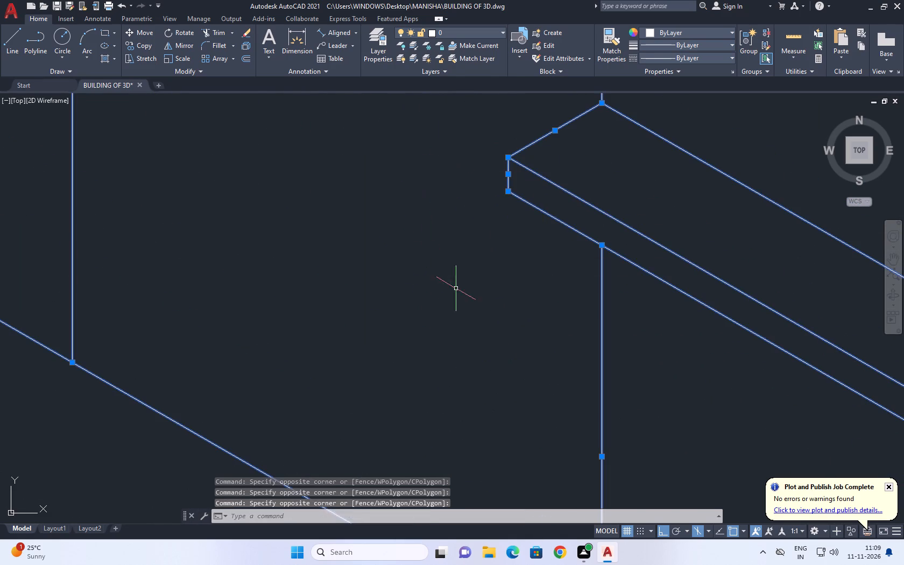
{"action": "scroll", "coordinate": [560, 389], "scroll_direction": "down", "scroll_amount": 5}
{"action": "middle_click_drag", "start_coordinate": [458, 334], "coordinate": [503, 379]}
{"action": "left_click", "coordinate": [679, 350]}
{"action": "left_click", "coordinate": [635, 362]}
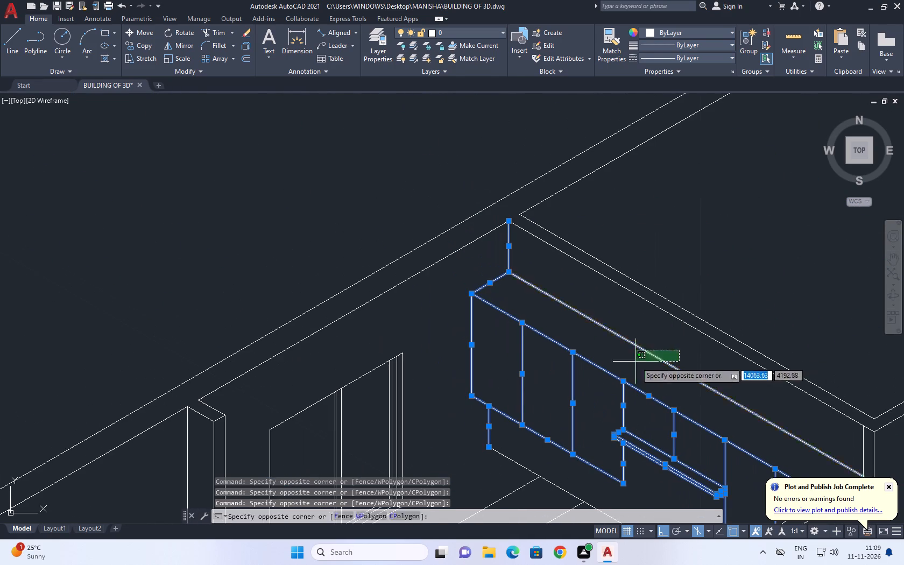
{"action": "scroll", "coordinate": [606, 337], "scroll_direction": "down", "scroll_amount": 2}
{"action": "middle_click", "coordinate": [706, 420]}
{"action": "scroll", "coordinate": [589, 384], "scroll_direction": "up", "scroll_amount": 2}
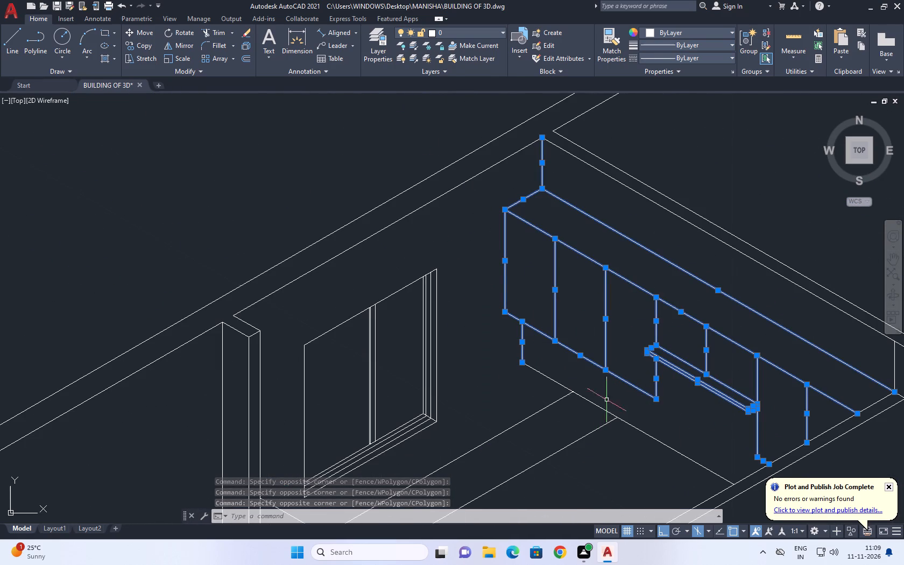
{"action": "middle_click_drag", "start_coordinate": [628, 323], "coordinate": [620, 347]}
{"action": "key", "text": "b"}
{"action": "key", "text": "space"}
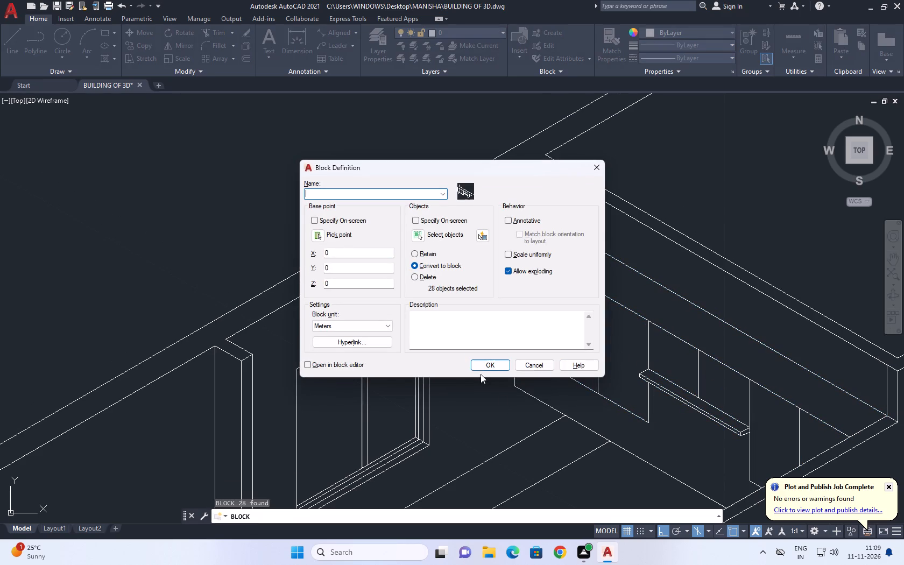
{"action": "key", "text": "r"}
{"action": "key", "text": "BackSpace"}
{"action": "key", "text": "w"}
{"action": "key", "text": "i"}
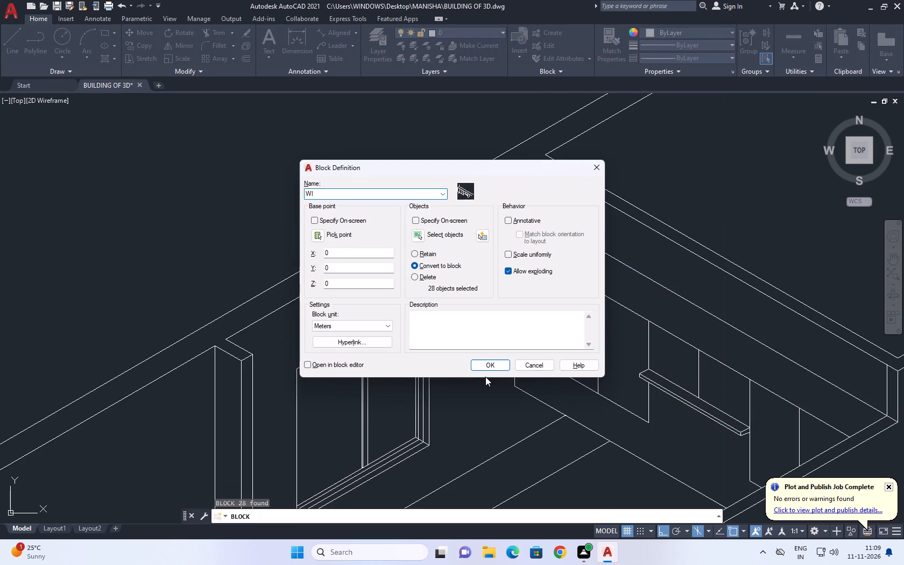
{"action": "type", "text": "NDOWS"}
{"action": "left_click", "coordinate": [489, 370]}
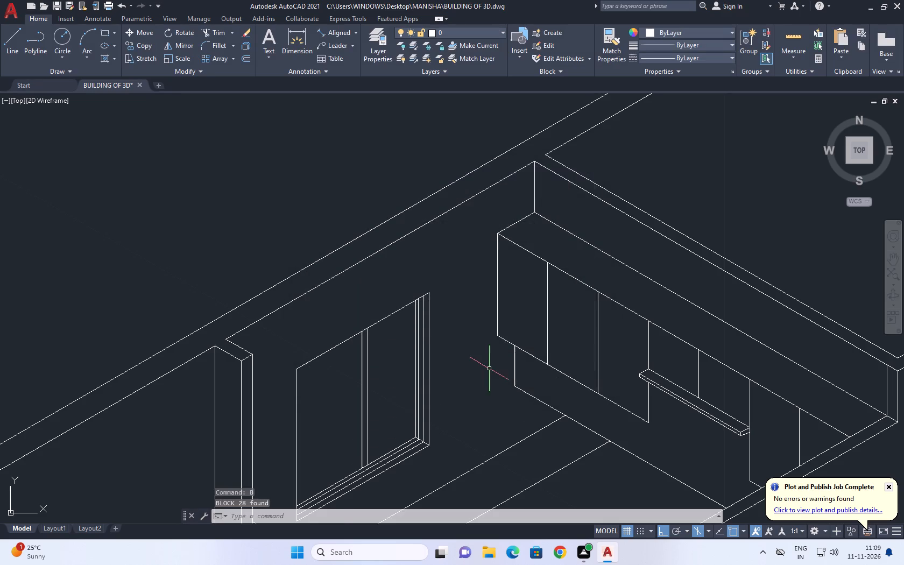
{"action": "scroll", "coordinate": [496, 368], "scroll_direction": "down", "scroll_amount": 1}
{"action": "scroll", "coordinate": [550, 404], "scroll_direction": "up", "scroll_amount": 1}
{"action": "left_click", "coordinate": [550, 402]}
{"action": "key", "text": "Escape"}
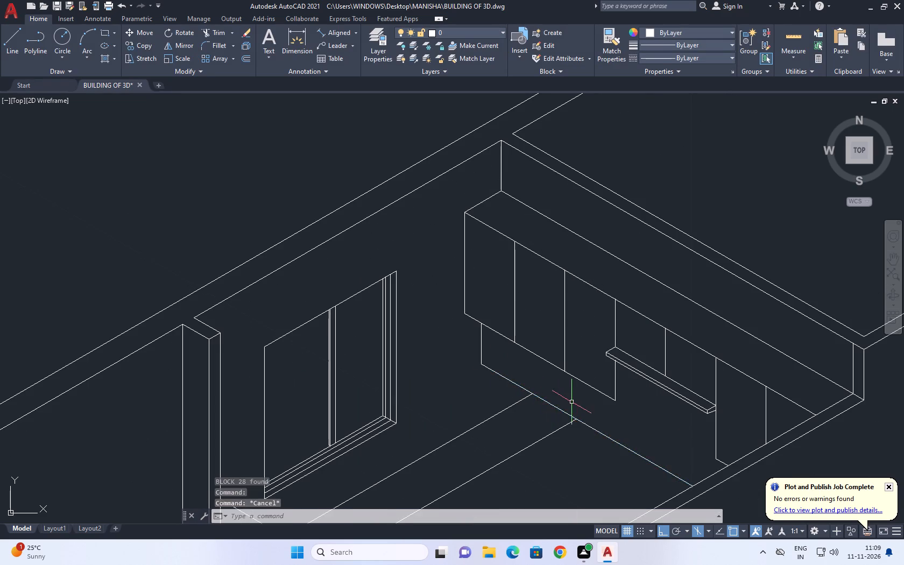
Draw a line on the top isoplane from the wall unit's lowest inner corner along the window wall to just past the window's near lower corner.
{"action": "middle_click_drag", "start_coordinate": [537, 427], "coordinate": [633, 298]}
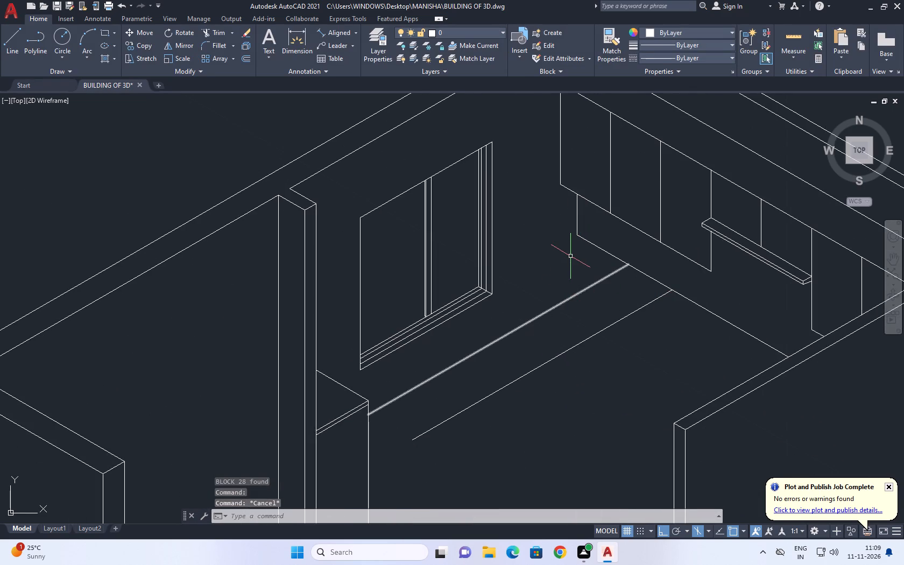
{"action": "key", "text": "l"}
{"action": "key", "text": "space"}
{"action": "left_click", "coordinate": [579, 235]}
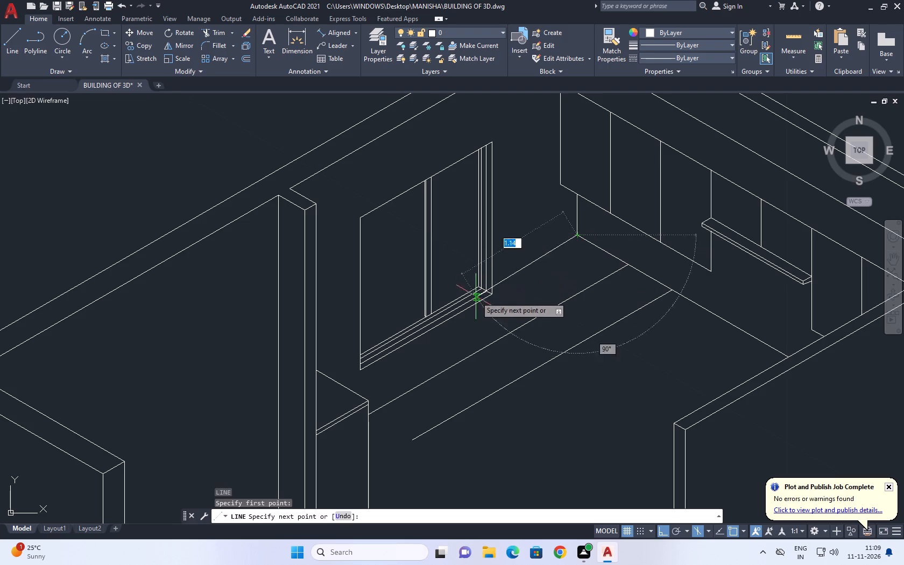
{"action": "key", "text": "F5"}
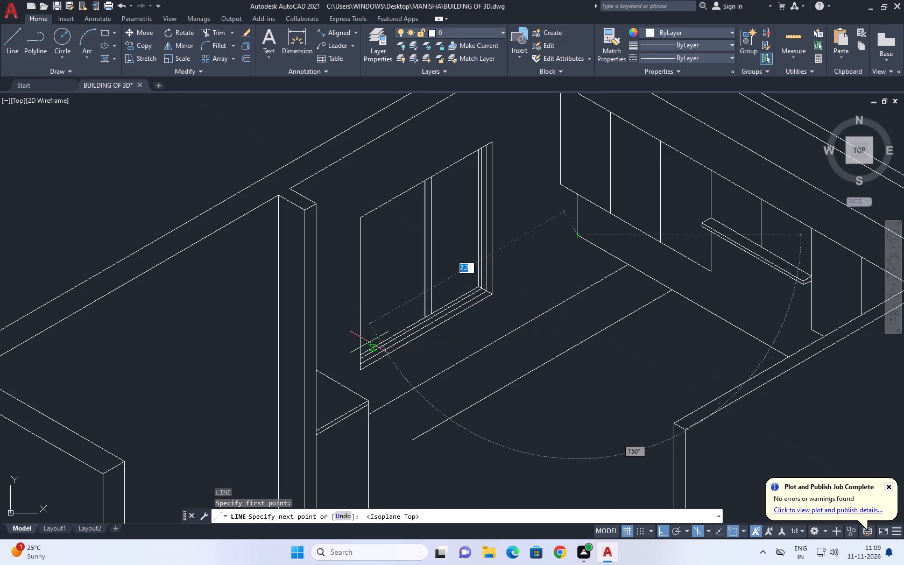
{"action": "scroll", "coordinate": [367, 350], "scroll_direction": "up", "scroll_amount": 2}
{"action": "left_click", "coordinate": [304, 396]}
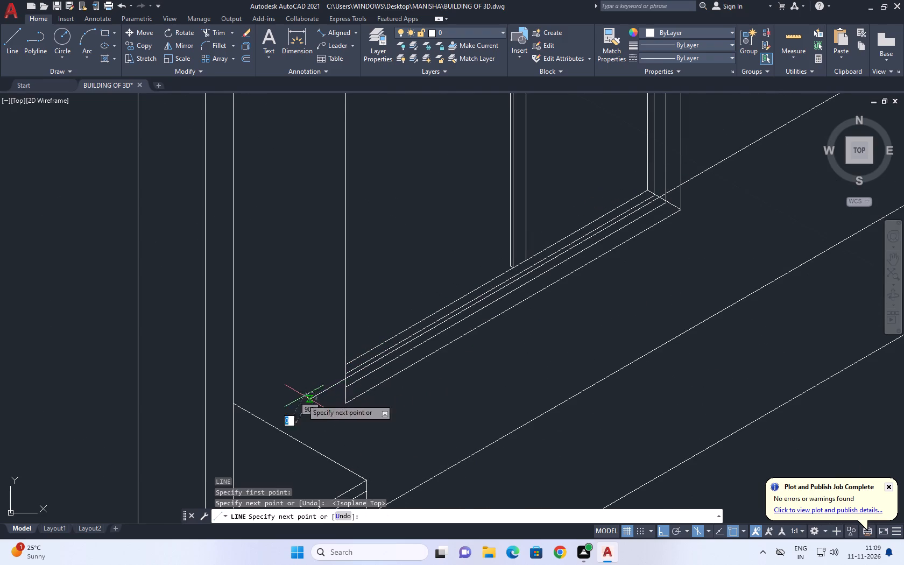
{"action": "scroll", "coordinate": [429, 376], "scroll_direction": "down", "scroll_amount": 2}
{"action": "key", "text": "Escape"}
Move the window block along the 150° isometric direction, clear of the new line at the base of the window wall.
{"action": "left_click", "coordinate": [366, 124]}
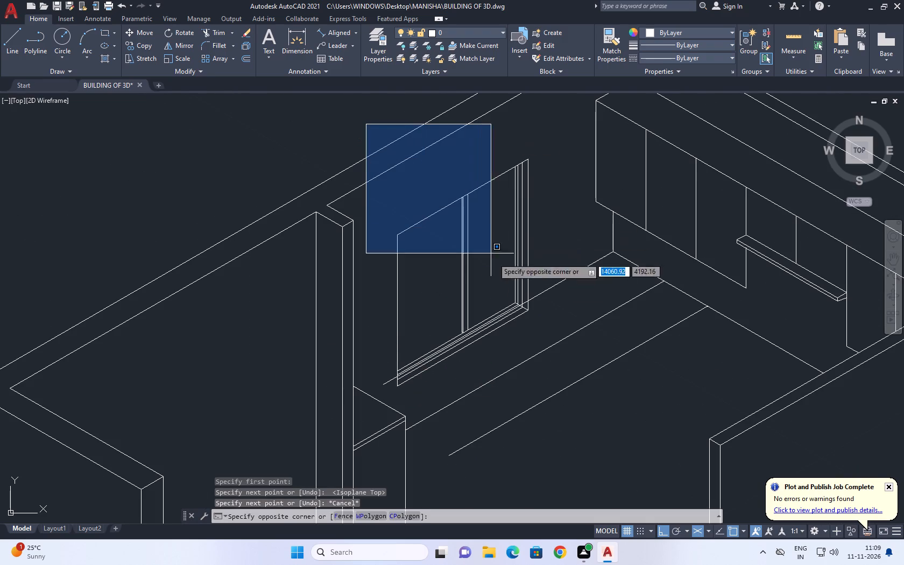
{"action": "left_click", "coordinate": [563, 404]}
{"action": "middle_click_drag", "start_coordinate": [475, 323], "coordinate": [524, 382]}
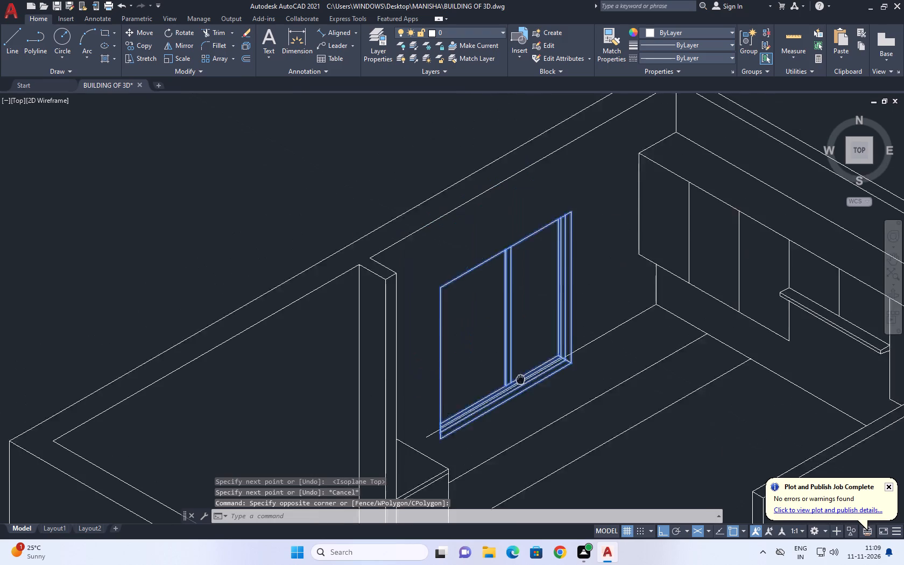
{"action": "middle_click_drag", "start_coordinate": [524, 382], "coordinate": [536, 389]}
{"action": "key", "text": "m"}
{"action": "key", "text": "space"}
{"action": "scroll", "coordinate": [488, 440], "scroll_direction": "up", "scroll_amount": 2}
{"action": "left_click", "coordinate": [503, 440]}
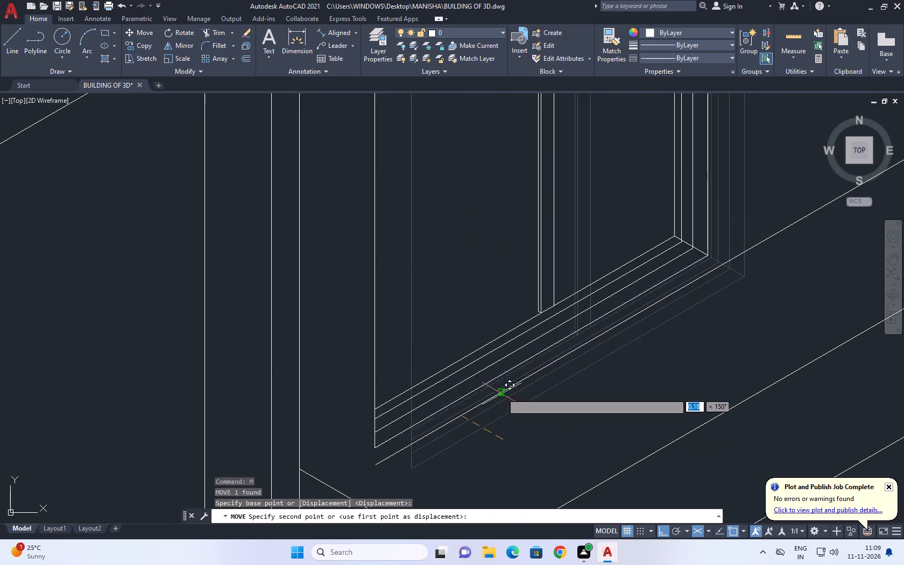
{"action": "left_click", "coordinate": [498, 371]}
Move the counter's end slab lines and vertical edge about 0.35 along 150° on the left isoplane, toward the window wall.
{"action": "scroll", "coordinate": [498, 369], "scroll_direction": "down", "scroll_amount": 3}
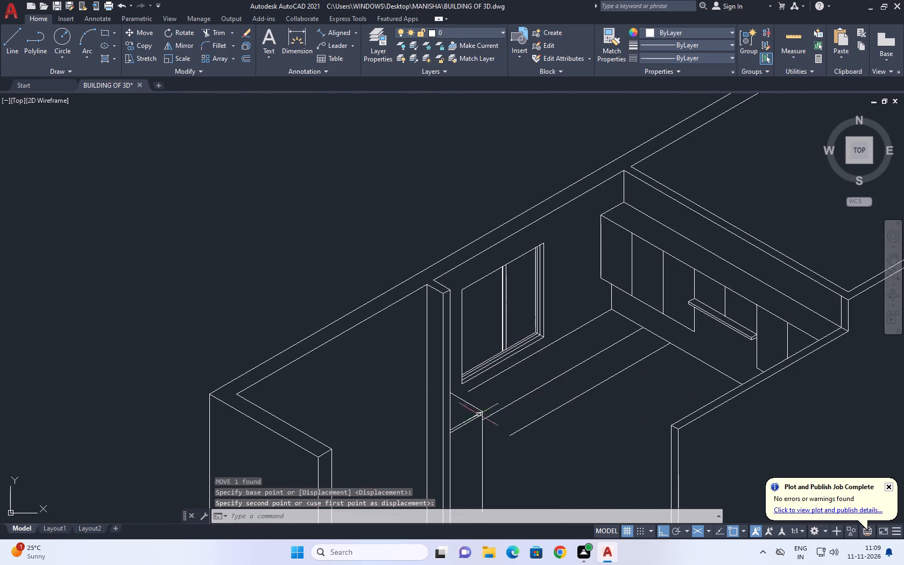
{"action": "scroll", "coordinate": [473, 413], "scroll_direction": "up", "scroll_amount": 2}
{"action": "middle_click_drag", "start_coordinate": [508, 419], "coordinate": [627, 375]}
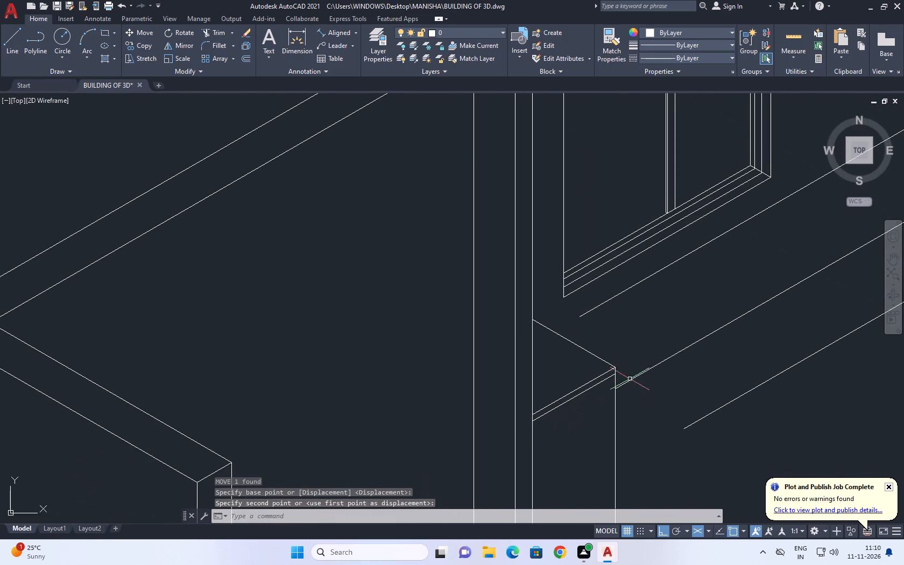
{"action": "scroll", "coordinate": [615, 373], "scroll_direction": "up", "scroll_amount": 1}
{"action": "left_click", "coordinate": [617, 344]}
{"action": "left_click", "coordinate": [570, 394]}
{"action": "middle_click_drag", "start_coordinate": [585, 327], "coordinate": [595, 340]}
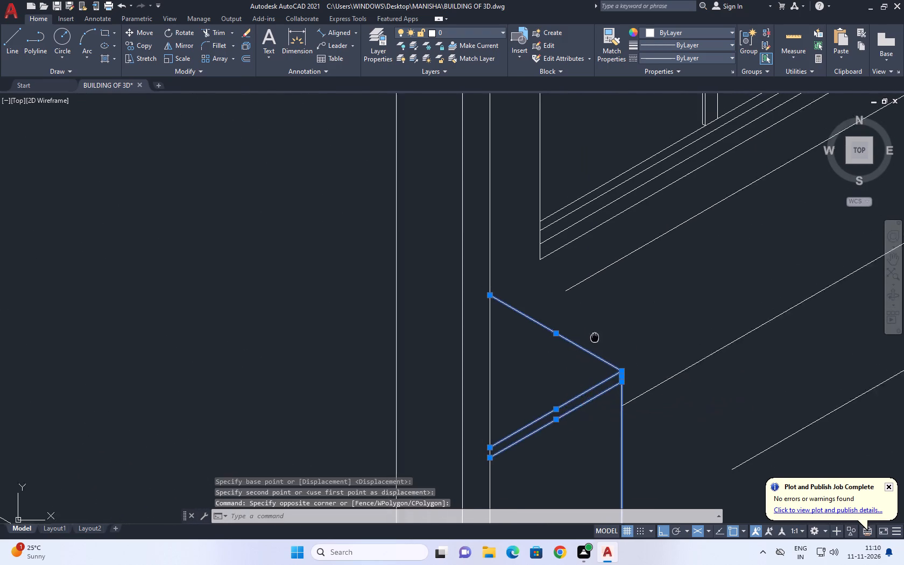
{"action": "middle_click_drag", "start_coordinate": [595, 340], "coordinate": [603, 351]}
{"action": "key", "text": "m"}
{"action": "key", "text": "space"}
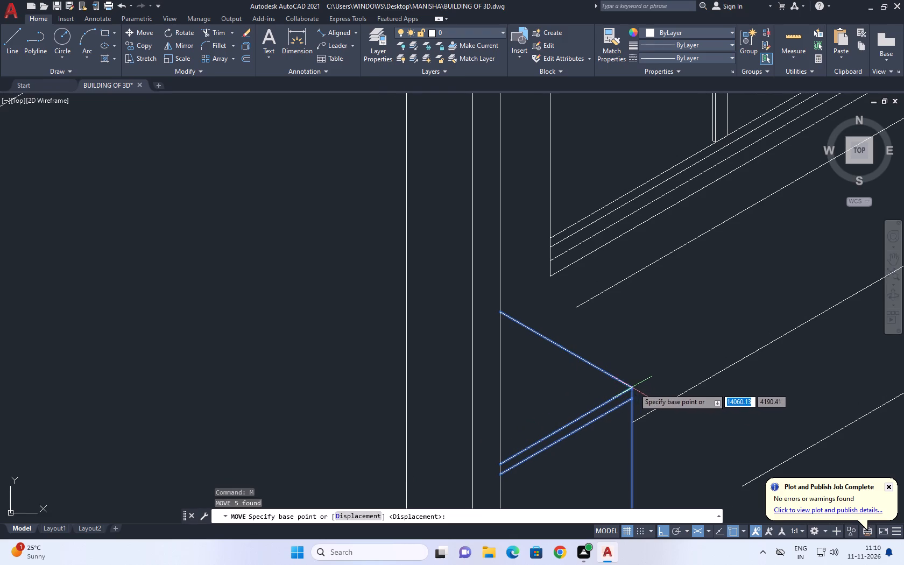
{"action": "left_click", "coordinate": [632, 388]}
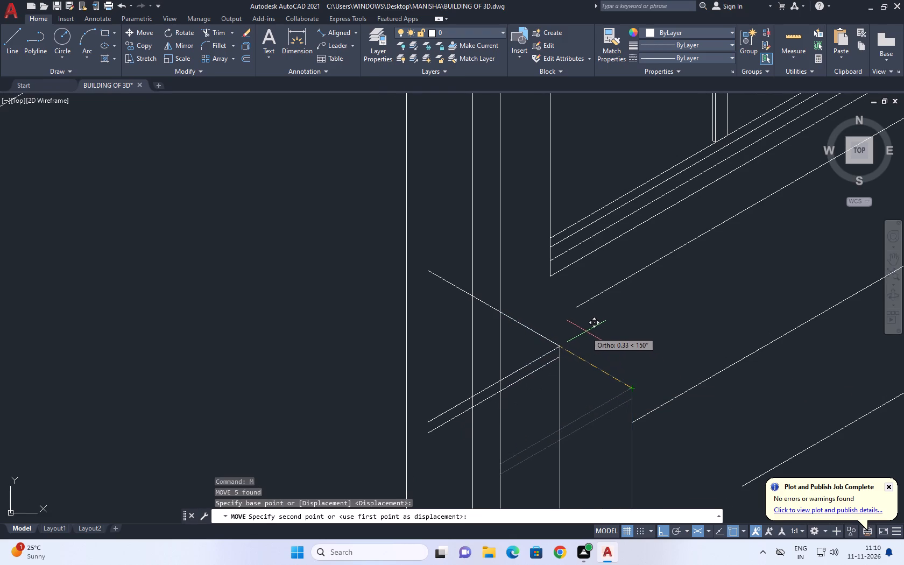
{"action": "key", "text": "F5"}
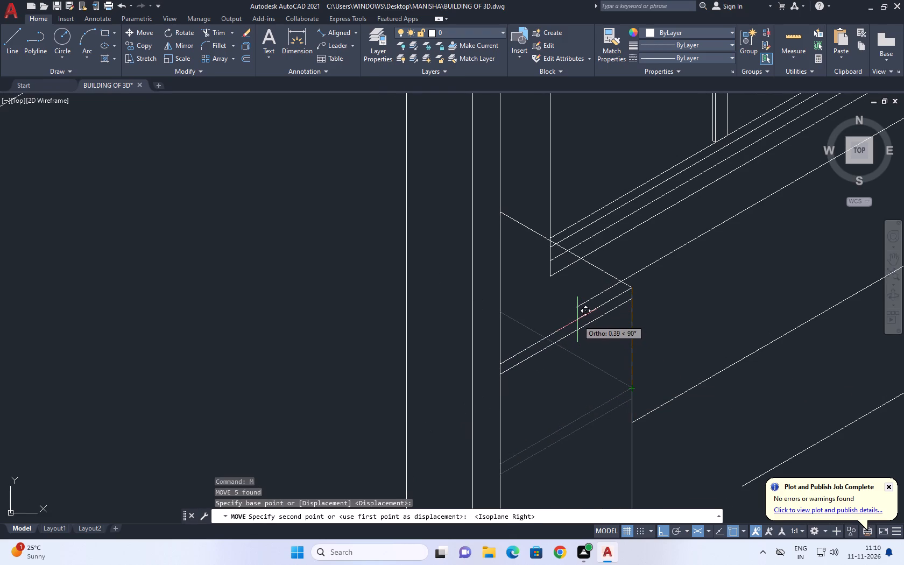
{"action": "key", "text": "F5"}
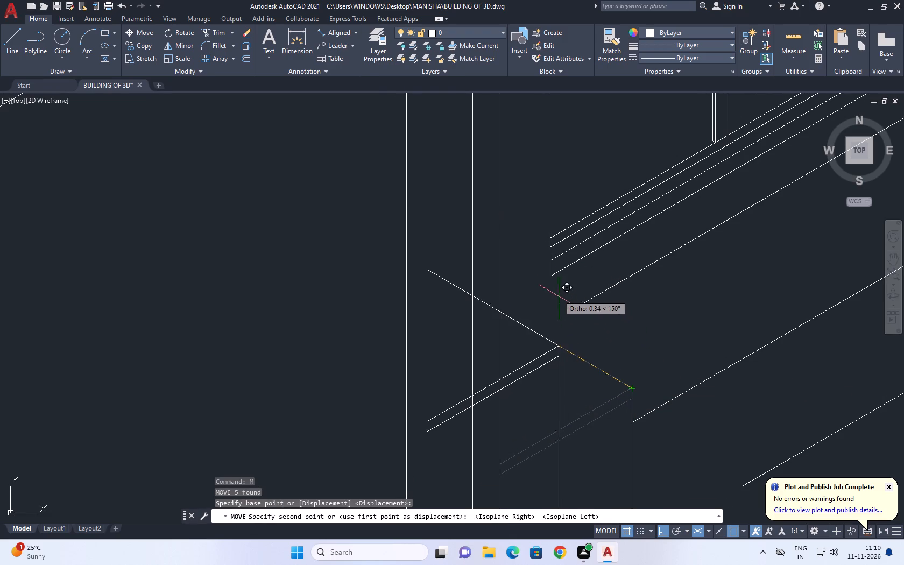
{"action": "left_click", "coordinate": [554, 285]}
Move the same counter end lines about 0.38 straight up at 90°, to the window's lower corner.
{"action": "left_click_drag", "start_coordinate": [573, 385], "coordinate": [564, 372]}
{"action": "left_click", "coordinate": [541, 329]}
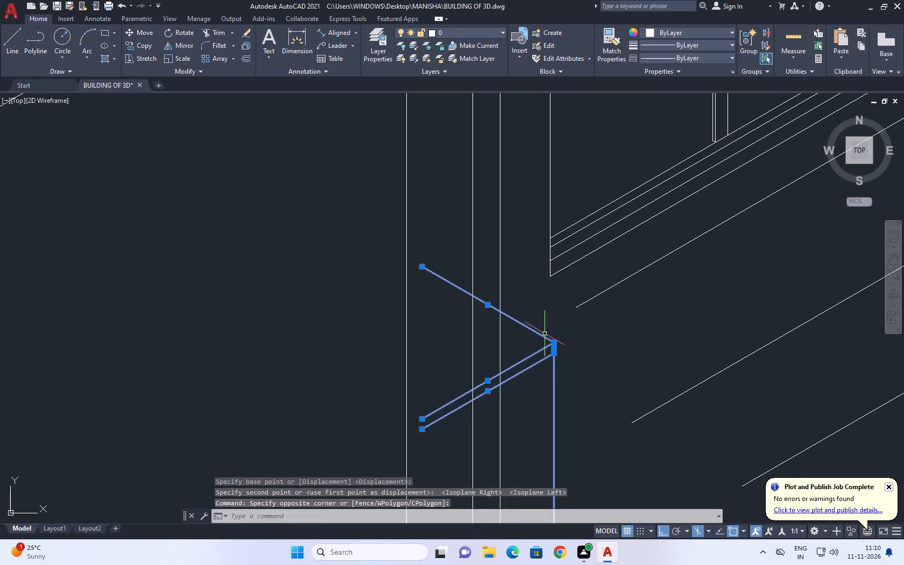
{"action": "middle_click_drag", "start_coordinate": [552, 345], "coordinate": [552, 319]}
{"action": "key", "text": "m"}
{"action": "key", "text": "space"}
{"action": "left_click", "coordinate": [572, 386]}
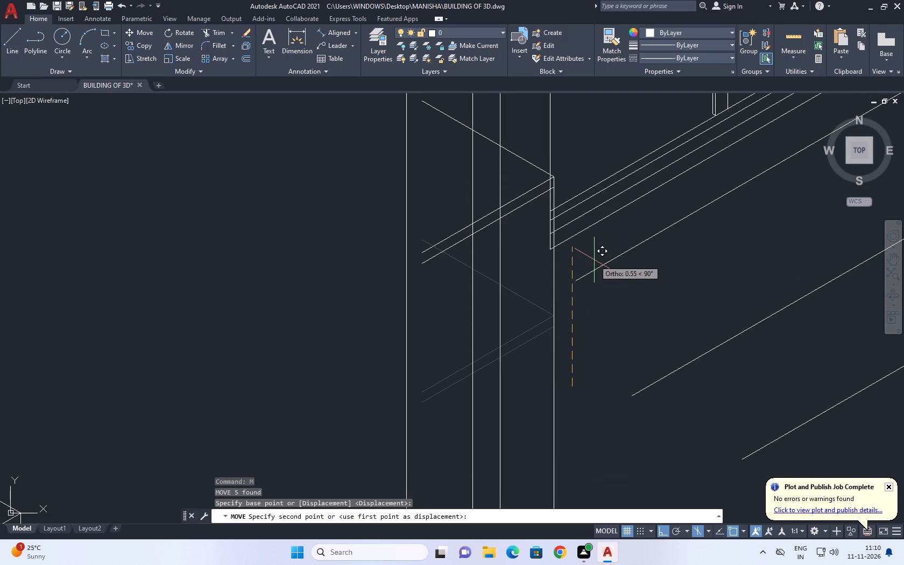
{"action": "left_click", "coordinate": [609, 312]}
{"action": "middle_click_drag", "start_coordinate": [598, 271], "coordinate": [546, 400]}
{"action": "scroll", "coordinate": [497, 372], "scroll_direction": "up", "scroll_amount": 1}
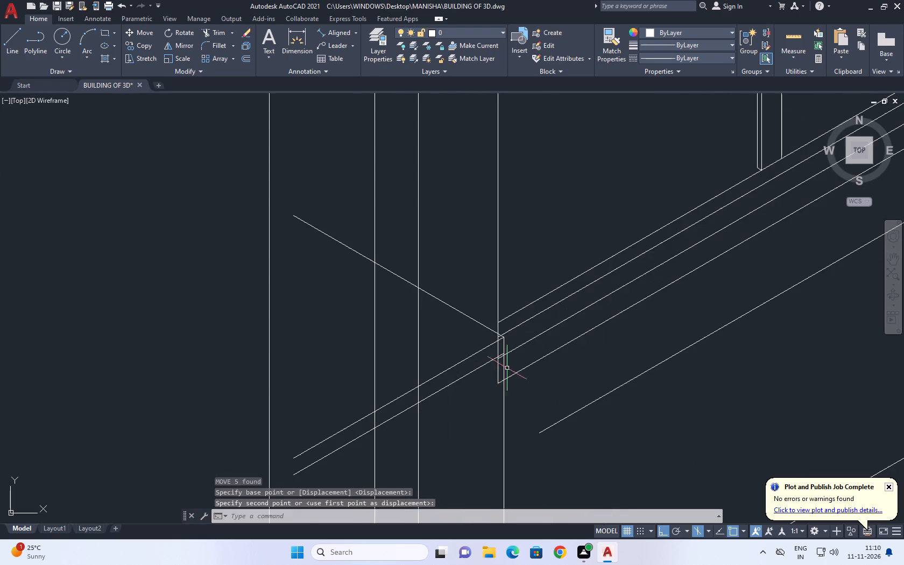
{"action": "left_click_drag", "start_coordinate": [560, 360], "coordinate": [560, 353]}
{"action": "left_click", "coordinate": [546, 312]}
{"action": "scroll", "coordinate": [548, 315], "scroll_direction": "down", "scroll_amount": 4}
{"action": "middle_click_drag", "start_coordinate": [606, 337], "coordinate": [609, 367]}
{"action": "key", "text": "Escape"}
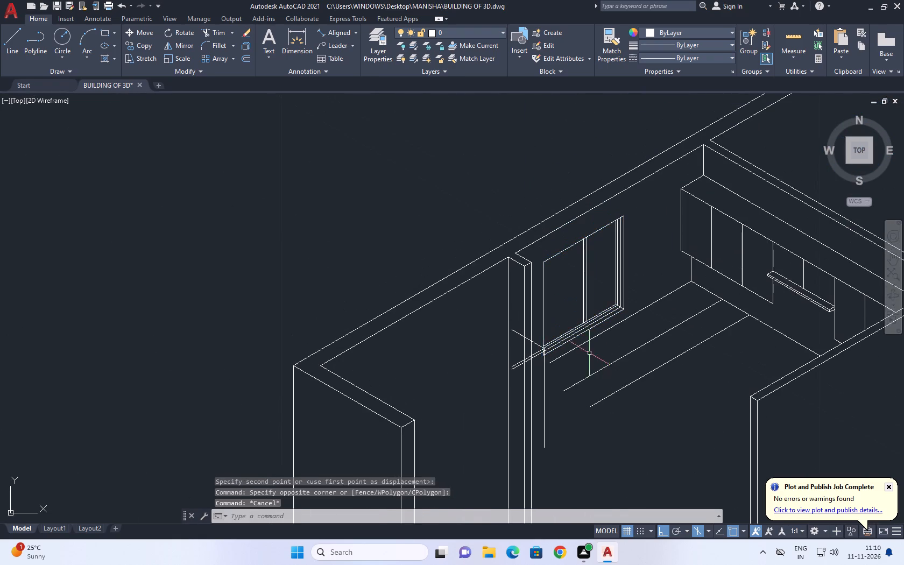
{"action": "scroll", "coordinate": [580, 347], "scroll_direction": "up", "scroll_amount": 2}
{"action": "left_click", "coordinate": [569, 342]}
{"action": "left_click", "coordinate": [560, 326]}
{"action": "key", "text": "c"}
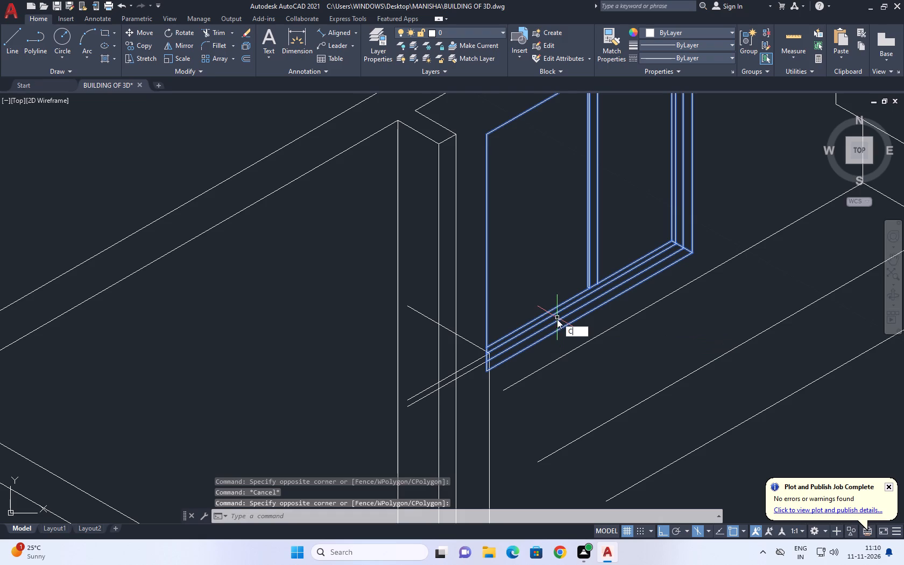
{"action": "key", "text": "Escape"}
Explode the window block on the window wall into separate lines.
{"action": "left_click", "coordinate": [569, 339]}
{"action": "left_click", "coordinate": [554, 300]}
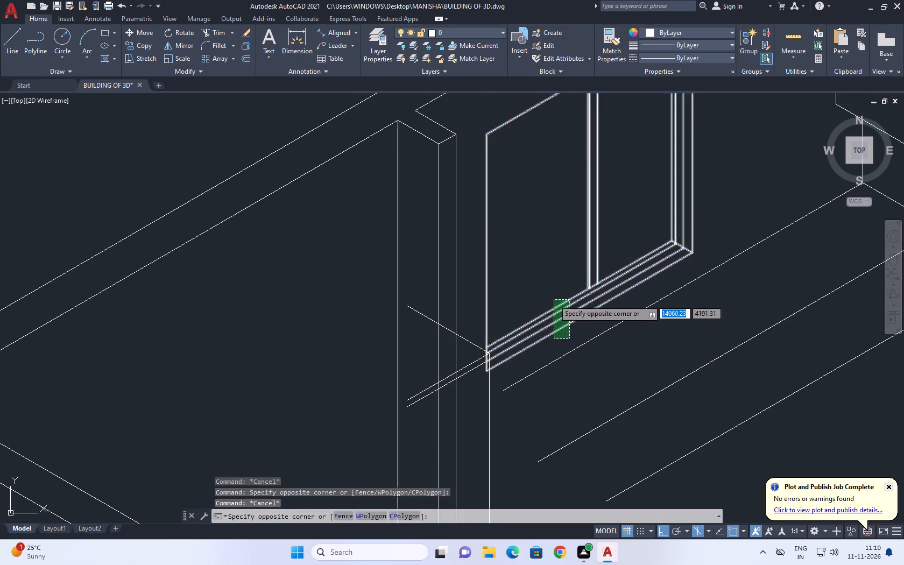
{"action": "key", "text": "x"}
{"action": "key", "text": "space"}
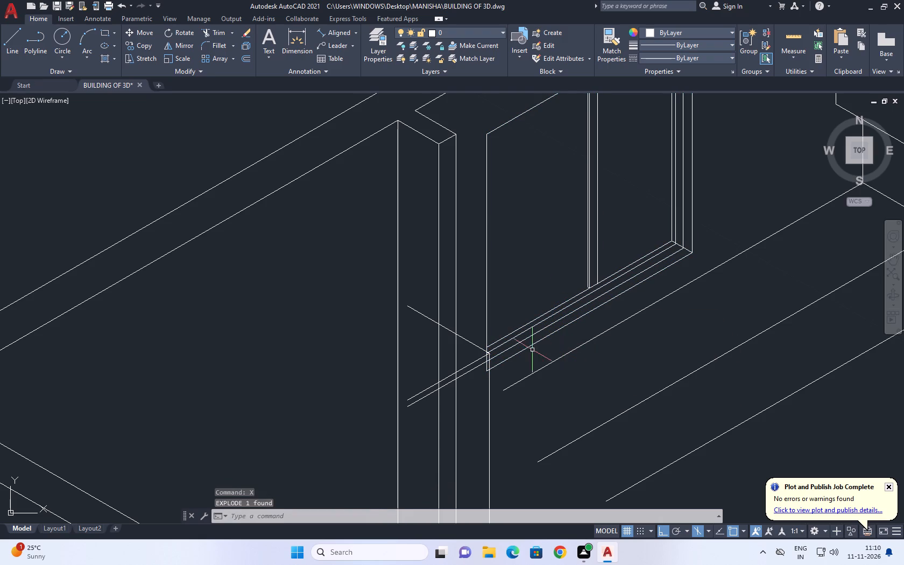
Trim the window's line ends where they overlap the counter's slab corner and vertical edge at the window's lower corner.
{"action": "key", "text": "t"}
{"action": "key", "text": "r"}
{"action": "key", "text": "space"}
{"action": "scroll", "coordinate": [512, 371], "scroll_direction": "up", "scroll_amount": 4}
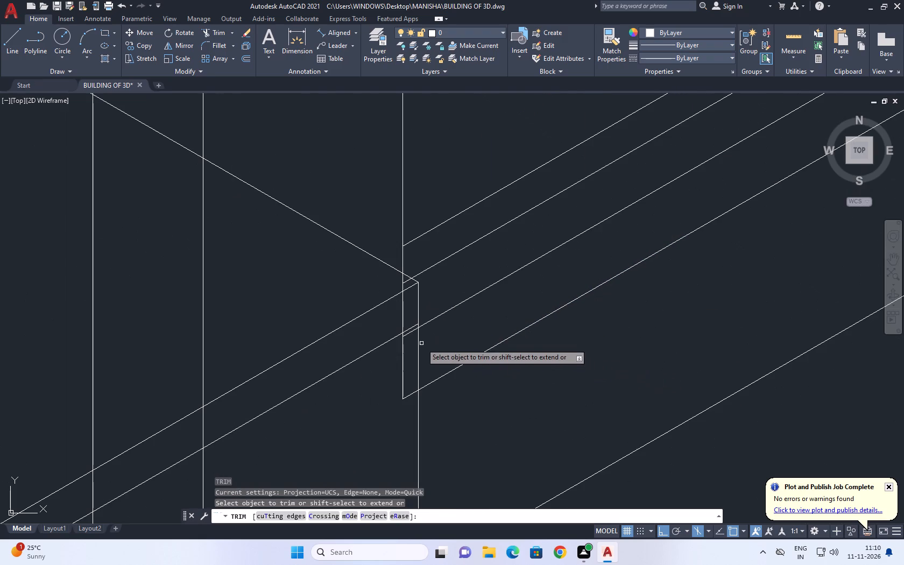
{"action": "left_click", "coordinate": [412, 344]}
{"action": "left_click", "coordinate": [402, 412]}
{"action": "left_click", "coordinate": [407, 373]}
{"action": "left_click_drag", "start_coordinate": [393, 378], "coordinate": [384, 387]}
{"action": "scroll", "coordinate": [425, 311], "scroll_direction": "up", "scroll_amount": 2}
{"action": "scroll", "coordinate": [388, 369], "scroll_direction": "up", "scroll_amount": 2}
{"action": "left_click", "coordinate": [386, 356]}
{"action": "left_click_drag", "start_coordinate": [377, 380], "coordinate": [375, 389]}
{"action": "left_click_drag", "start_coordinate": [355, 365], "coordinate": [349, 366]}
{"action": "left_click", "coordinate": [327, 384]}
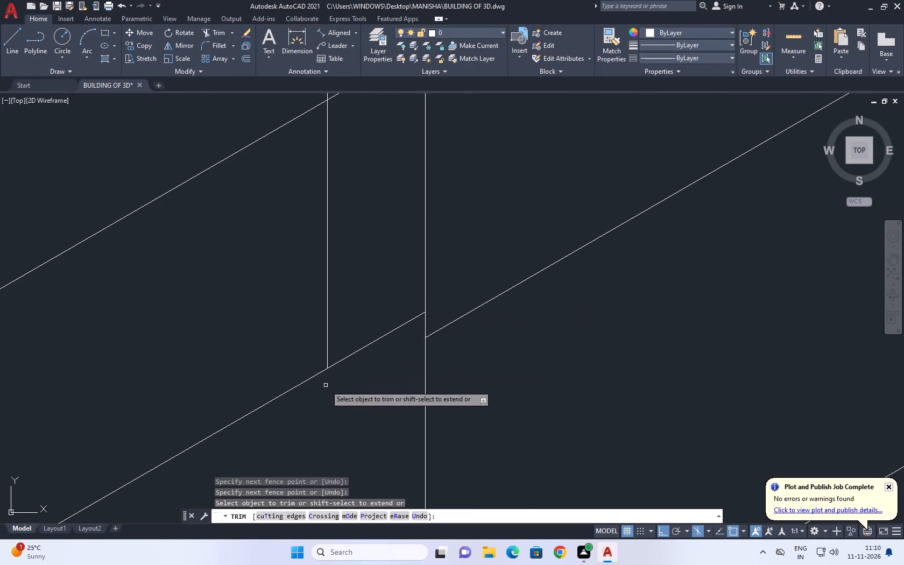
{"action": "left_click", "coordinate": [347, 302]}
{"action": "left_click", "coordinate": [315, 309]}
{"action": "scroll", "coordinate": [382, 281], "scroll_direction": "down", "scroll_amount": 3}
{"action": "middle_click_drag", "start_coordinate": [456, 248], "coordinate": [481, 327]}
{"action": "scroll", "coordinate": [379, 304], "scroll_direction": "up", "scroll_amount": 3}
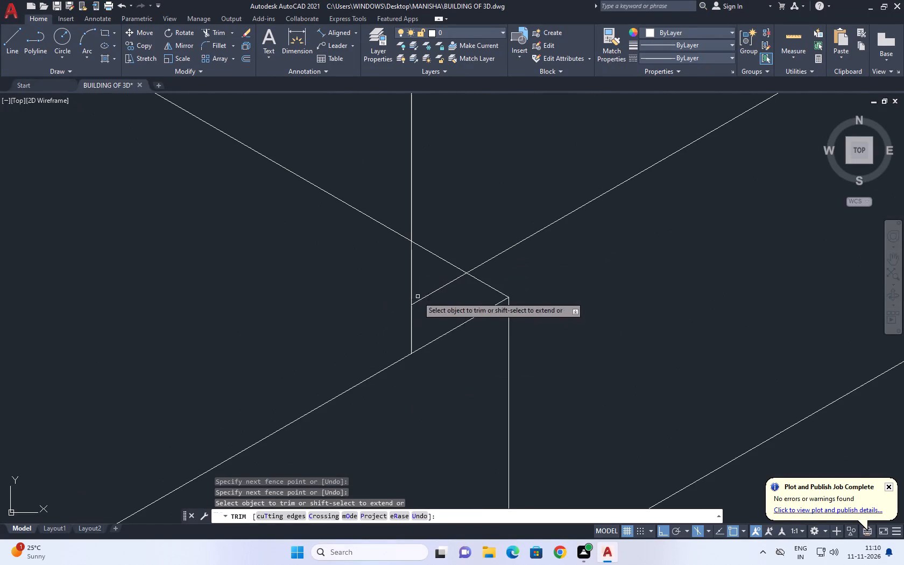
{"action": "left_click", "coordinate": [466, 311]}
{"action": "left_click_drag", "start_coordinate": [396, 281], "coordinate": [357, 291]}
{"action": "scroll", "coordinate": [497, 317], "scroll_direction": "down", "scroll_amount": 9}
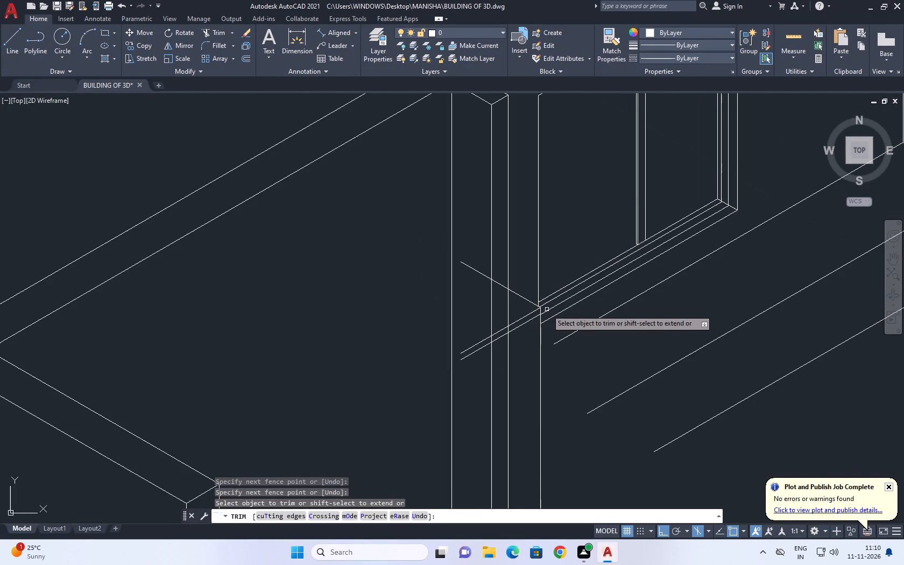
{"action": "key", "text": "Escape"}
Trim the counter's two slab lines and slanted top line back to the near edge of the wall end beside the window.
{"action": "scroll", "coordinate": [581, 333], "scroll_direction": "down", "scroll_amount": 3}
{"action": "scroll", "coordinate": [548, 340], "scroll_direction": "up", "scroll_amount": 2}
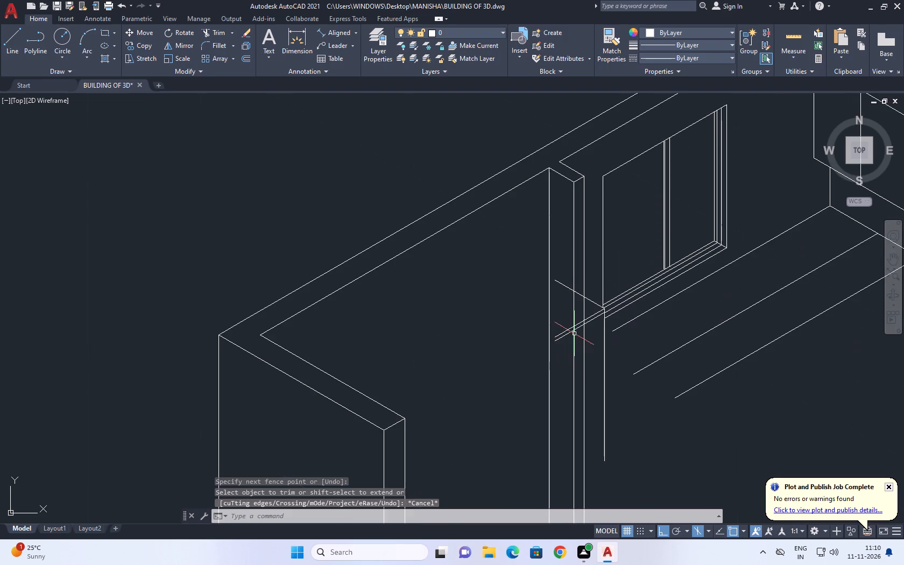
{"action": "middle_click_drag", "start_coordinate": [577, 334], "coordinate": [591, 356]}
{"action": "scroll", "coordinate": [603, 352], "scroll_direction": "up", "scroll_amount": 2}
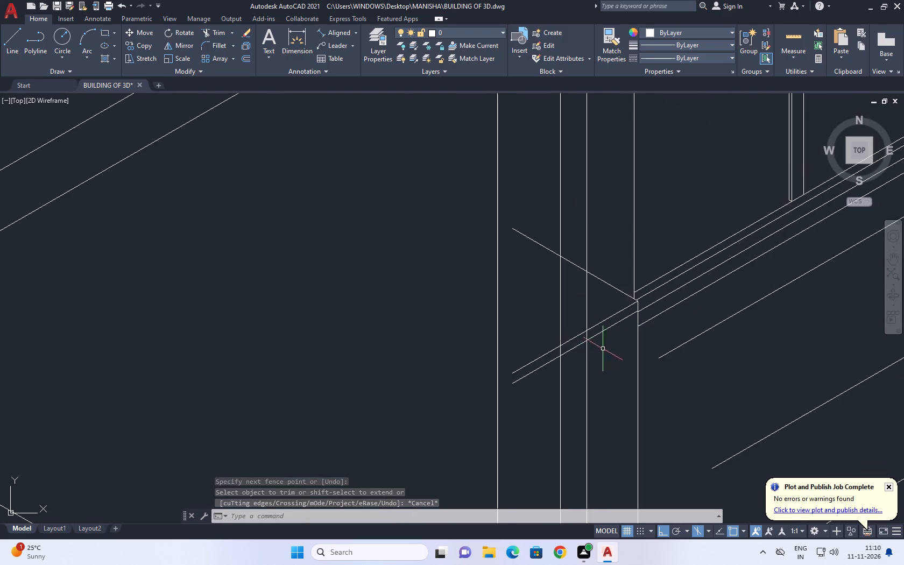
{"action": "middle_click_drag", "start_coordinate": [583, 333], "coordinate": [593, 352]}
{"action": "type", "text": "TR"}
{"action": "key", "text": "space"}
{"action": "left_click", "coordinate": [574, 350]}
{"action": "left_click_drag", "start_coordinate": [580, 396], "coordinate": [580, 402]}
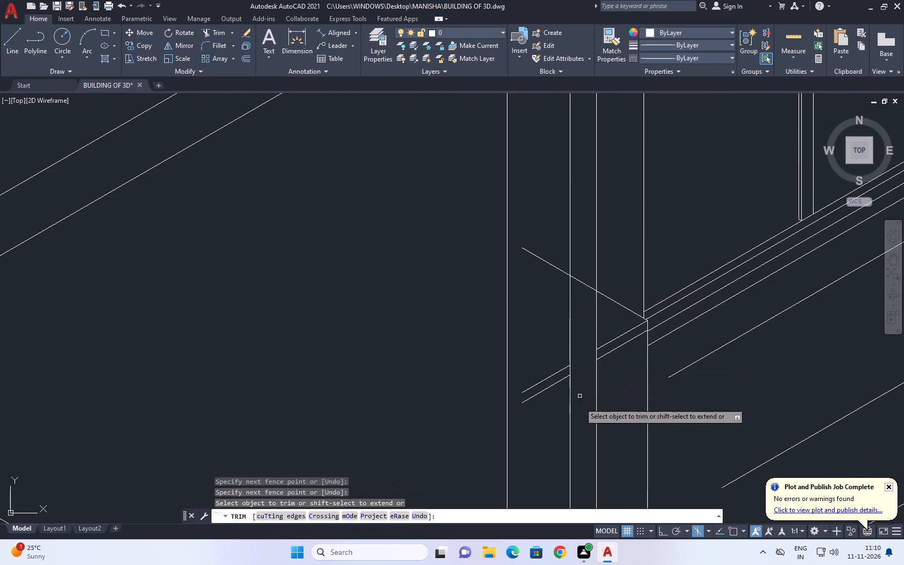
{"action": "left_click_drag", "start_coordinate": [580, 402], "coordinate": [580, 403]}
{"action": "left_click_drag", "start_coordinate": [540, 369], "coordinate": [541, 377]}
{"action": "left_click_drag", "start_coordinate": [541, 412], "coordinate": [542, 416]}
{"action": "left_click", "coordinate": [545, 248]}
{"action": "left_click", "coordinate": [539, 294]}
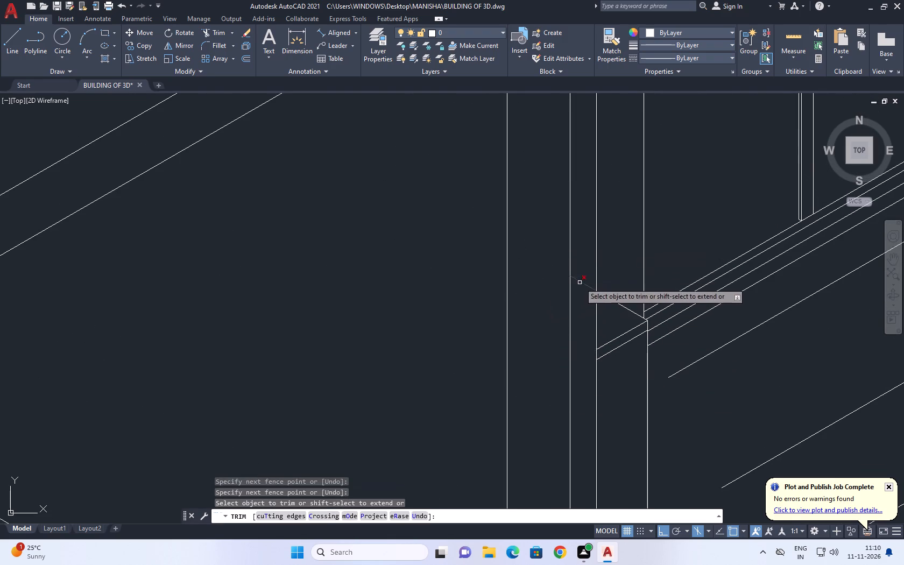
{"action": "left_click", "coordinate": [580, 282]}
{"action": "scroll", "coordinate": [586, 307], "scroll_direction": "down", "scroll_amount": 3}
{"action": "scroll", "coordinate": [602, 345], "scroll_direction": "up", "scroll_amount": 2}
{"action": "scroll", "coordinate": [611, 372], "scroll_direction": "down", "scroll_amount": 2}
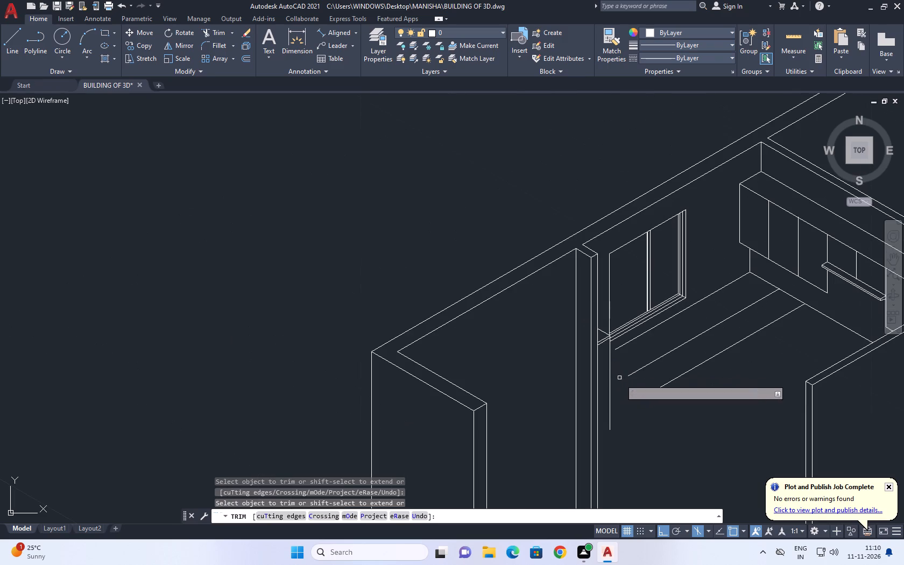
{"action": "key", "text": "Escape"}
Select all the window's lines and stretch the two inner frame corners up onto the sloping sill line.
{"action": "left_click", "coordinate": [613, 169]}
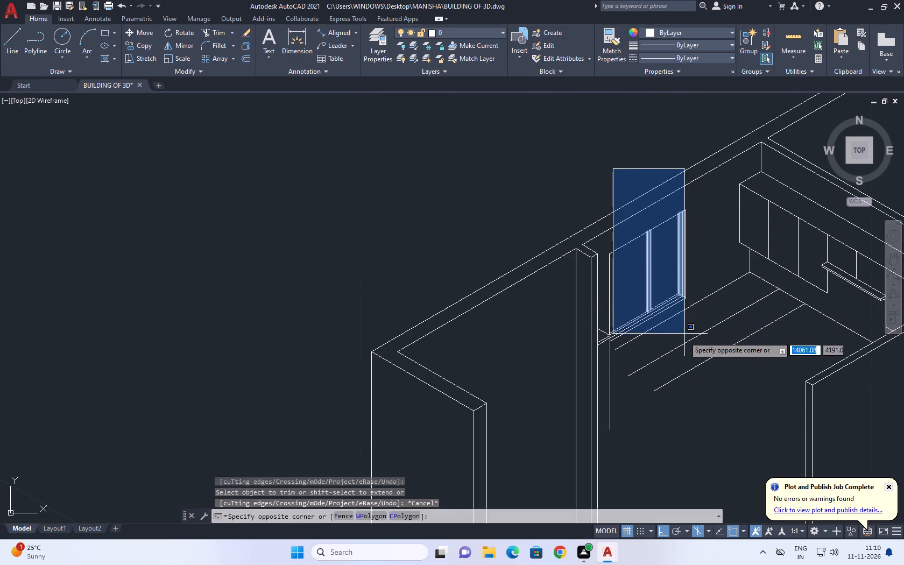
{"action": "scroll", "coordinate": [682, 346], "scroll_direction": "up", "scroll_amount": 1}
{"action": "left_click", "coordinate": [708, 331]}
{"action": "scroll", "coordinate": [661, 285], "scroll_direction": "up", "scroll_amount": 2}
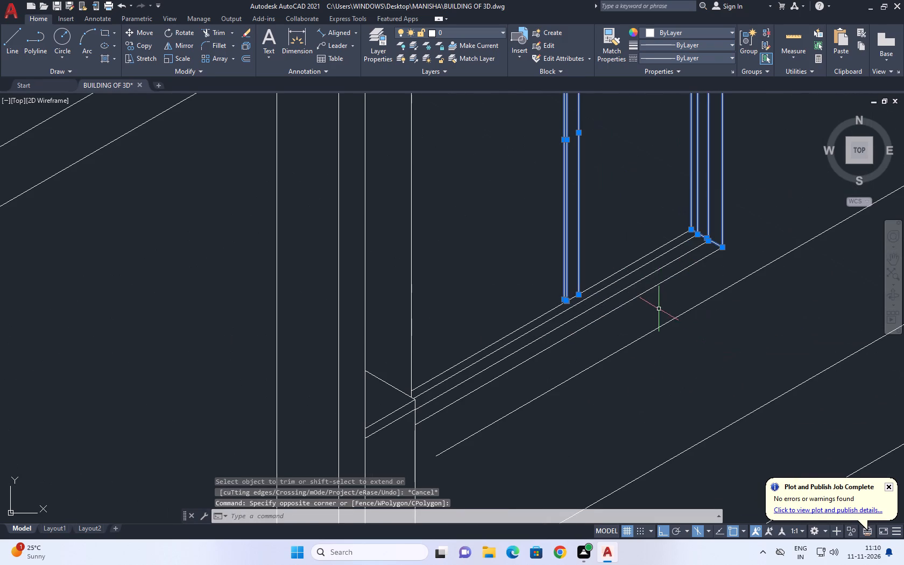
{"action": "left_click", "coordinate": [654, 305]}
{"action": "left_click", "coordinate": [535, 222]}
{"action": "left_click", "coordinate": [433, 254]}
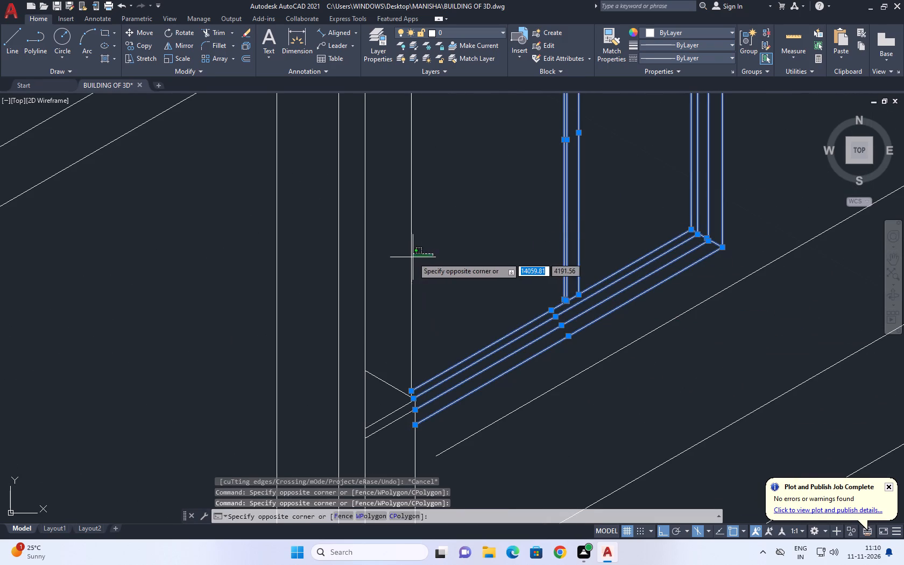
{"action": "left_click", "coordinate": [408, 260]}
{"action": "scroll", "coordinate": [454, 281], "scroll_direction": "down", "scroll_amount": 2}
{"action": "middle_click_drag", "start_coordinate": [503, 251], "coordinate": [508, 308]}
{"action": "left_click", "coordinate": [488, 237]}
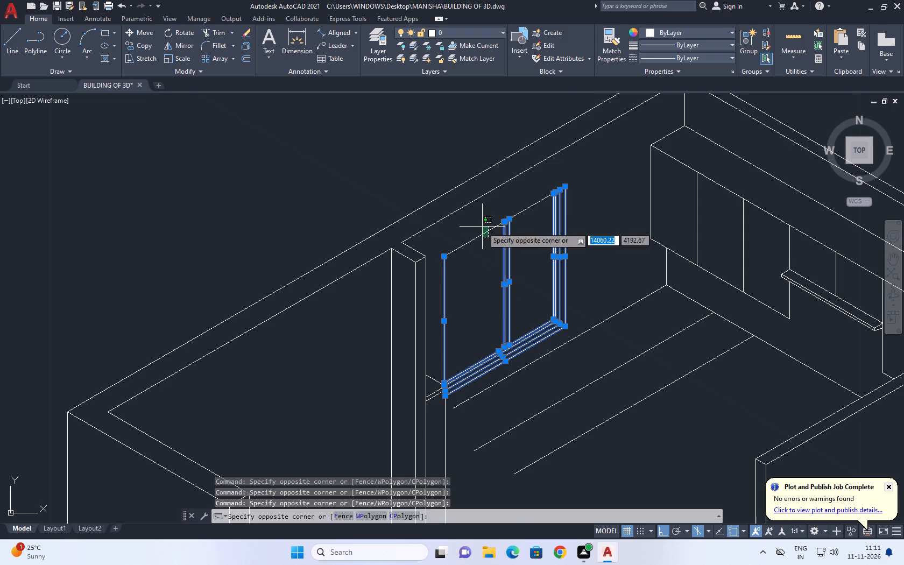
{"action": "left_click", "coordinate": [482, 227]}
{"action": "scroll", "coordinate": [589, 222], "scroll_direction": "up", "scroll_amount": 1}
{"action": "scroll", "coordinate": [568, 177], "scroll_direction": "up", "scroll_amount": 2}
{"action": "scroll", "coordinate": [568, 176], "scroll_direction": "down", "scroll_amount": 4}
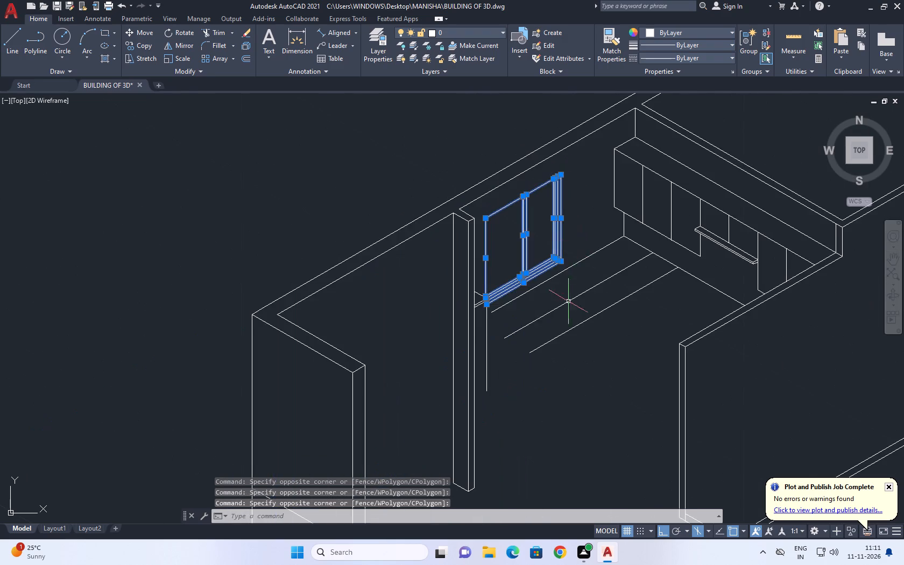
{"action": "scroll", "coordinate": [477, 321], "scroll_direction": "up", "scroll_amount": 5}
{"action": "middle_click_drag", "start_coordinate": [527, 228], "coordinate": [498, 359]}
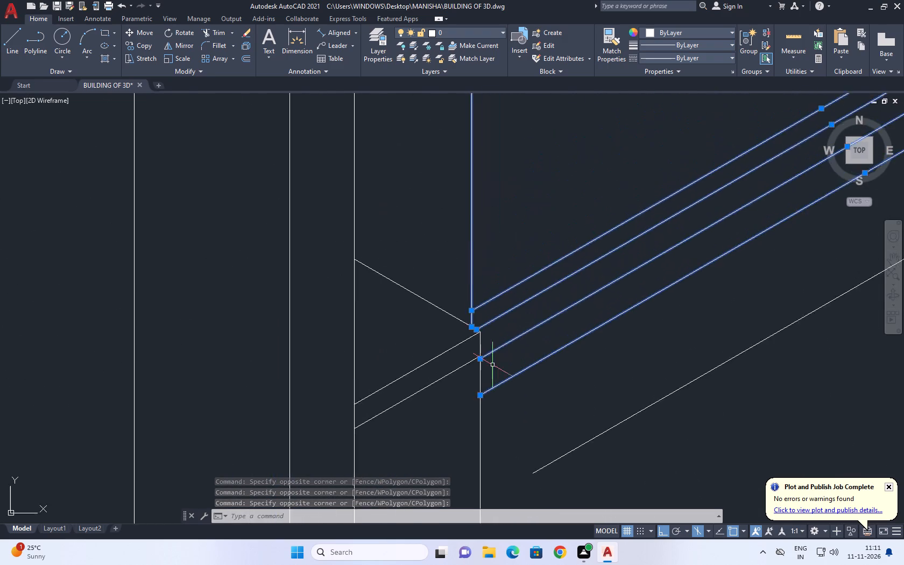
{"action": "scroll", "coordinate": [491, 366], "scroll_direction": "down", "scroll_amount": 3}
{"action": "scroll", "coordinate": [691, 267], "scroll_direction": "up", "scroll_amount": 3}
{"action": "middle_click_drag", "start_coordinate": [634, 230], "coordinate": [638, 234]}
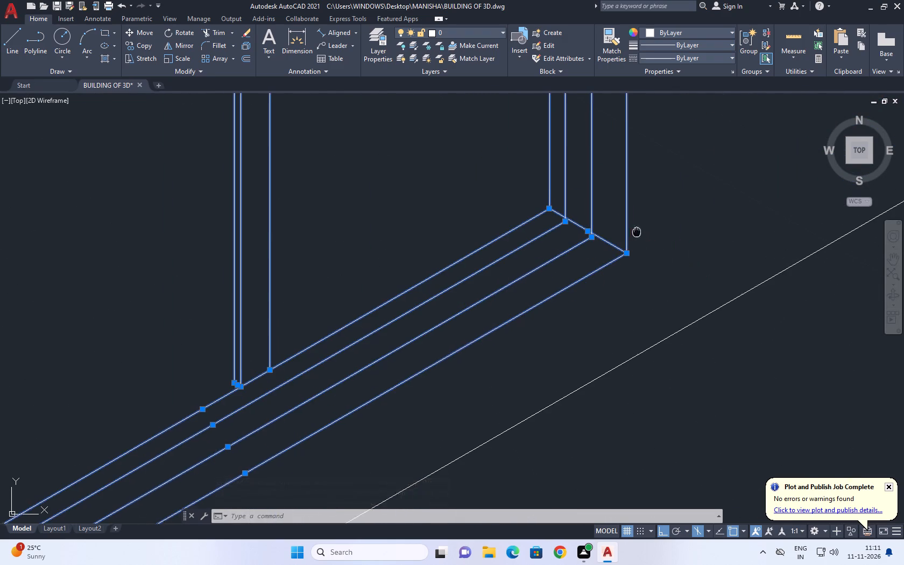
{"action": "middle_click_drag", "start_coordinate": [638, 234], "coordinate": [646, 264]}
{"action": "scroll", "coordinate": [584, 248], "scroll_direction": "up", "scroll_amount": 2}
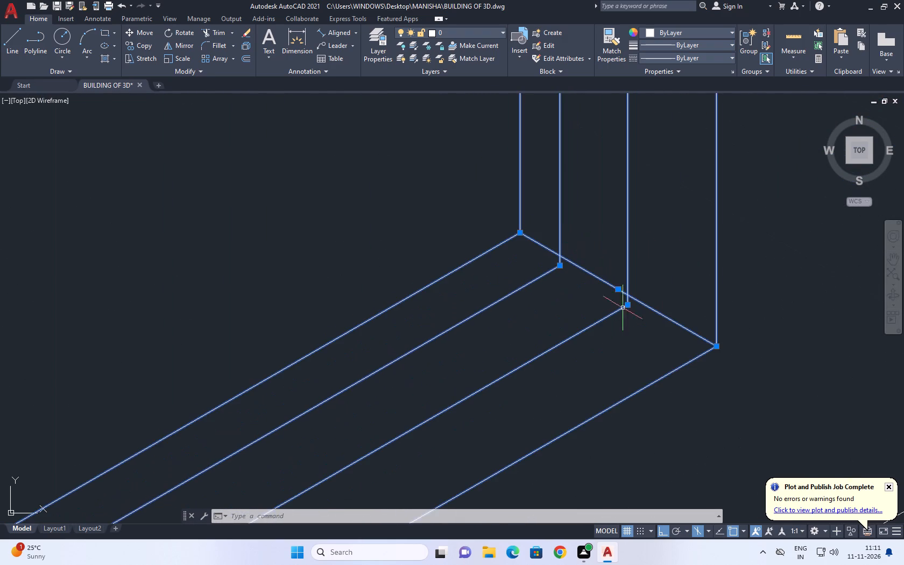
{"action": "scroll", "coordinate": [624, 307], "scroll_direction": "up", "scroll_amount": 5}
{"action": "left_click", "coordinate": [643, 298]}
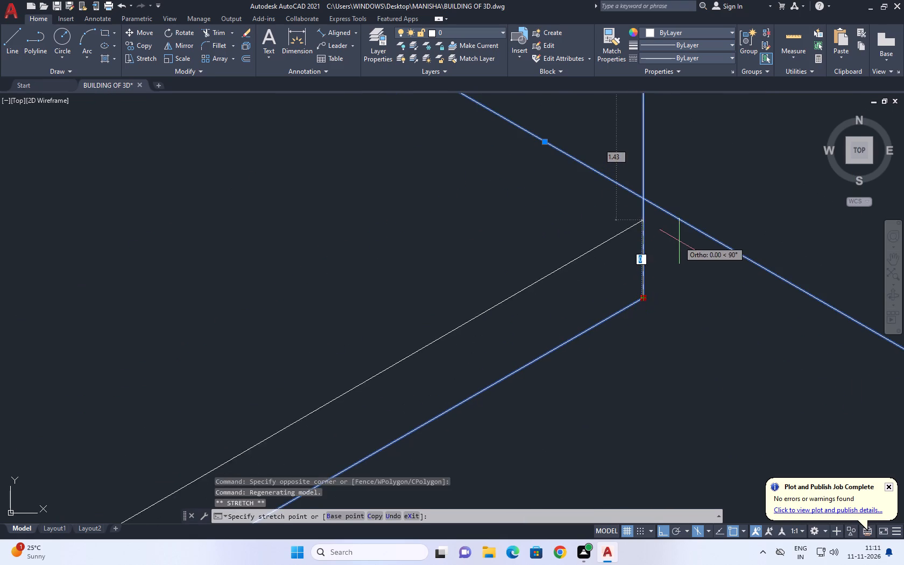
{"action": "left_click", "coordinate": [642, 199]}
{"action": "scroll", "coordinate": [634, 285], "scroll_direction": "down", "scroll_amount": 6}
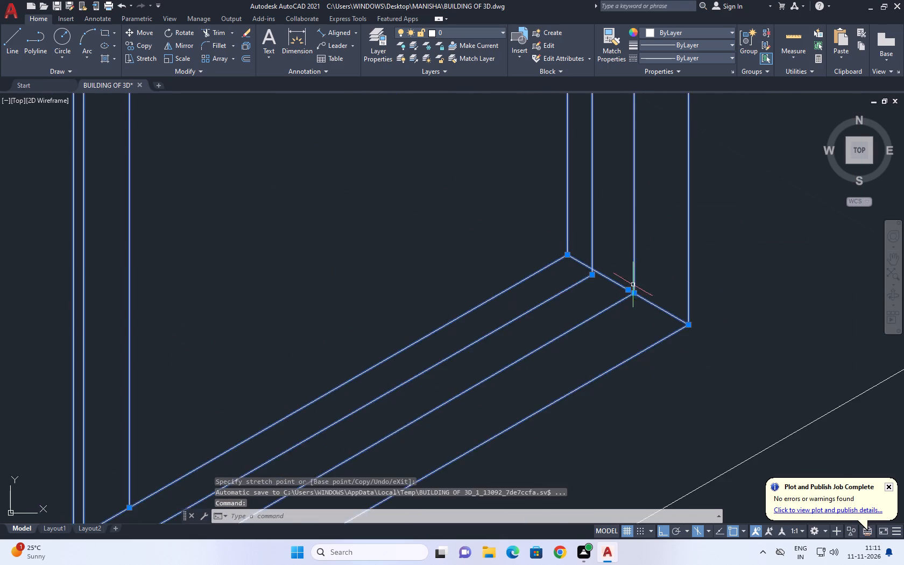
{"action": "scroll", "coordinate": [626, 281], "scroll_direction": "up", "scroll_amount": 3}
{"action": "scroll", "coordinate": [508, 256], "scroll_direction": "up", "scroll_amount": 2}
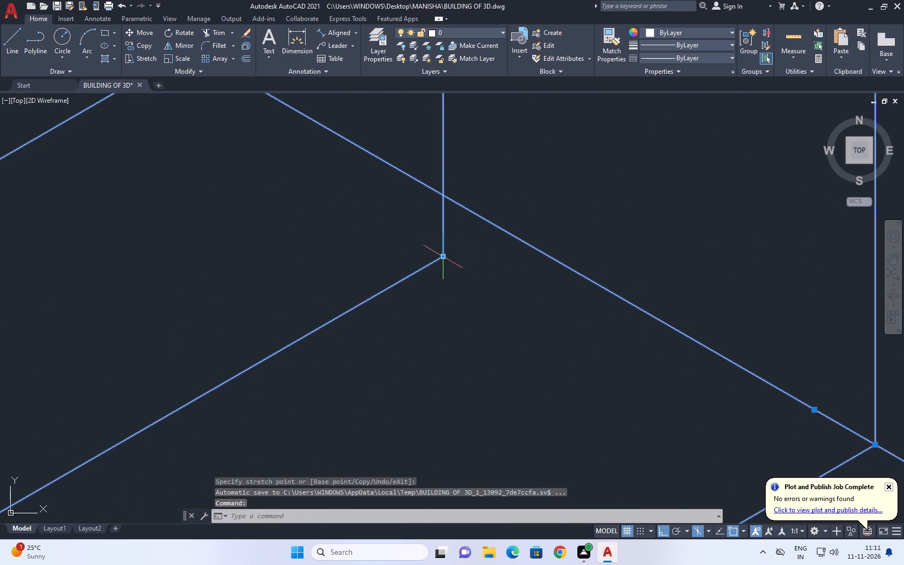
{"action": "left_click", "coordinate": [443, 254]}
{"action": "left_click", "coordinate": [444, 194]}
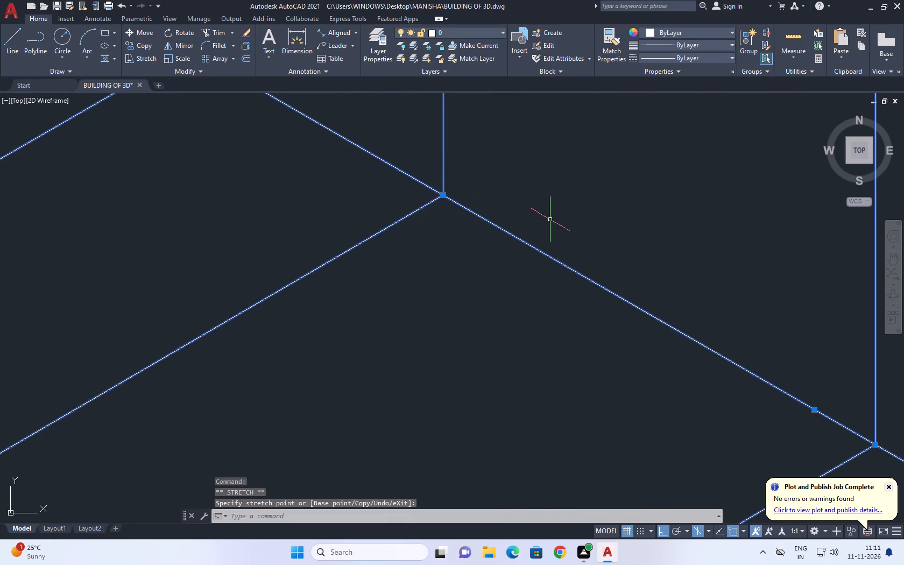
{"action": "scroll", "coordinate": [559, 242], "scroll_direction": "down", "scroll_amount": 4}
{"action": "scroll", "coordinate": [603, 270], "scroll_direction": "down", "scroll_amount": 4}
{"action": "middle_click_drag", "start_coordinate": [607, 252], "coordinate": [621, 287]}
Define the selected window lines as a block named WINDOW.
{"action": "type", "text": "B"}
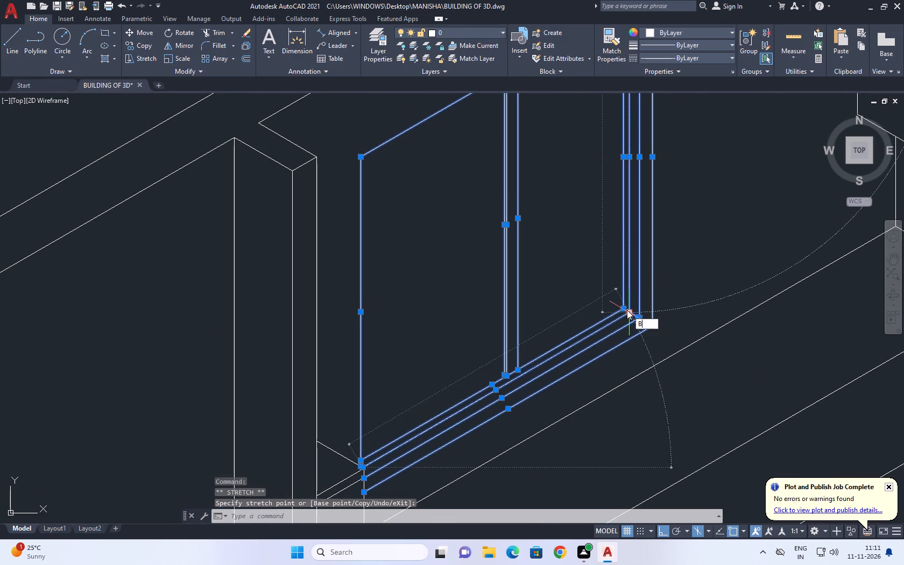
{"action": "key", "text": "space"}
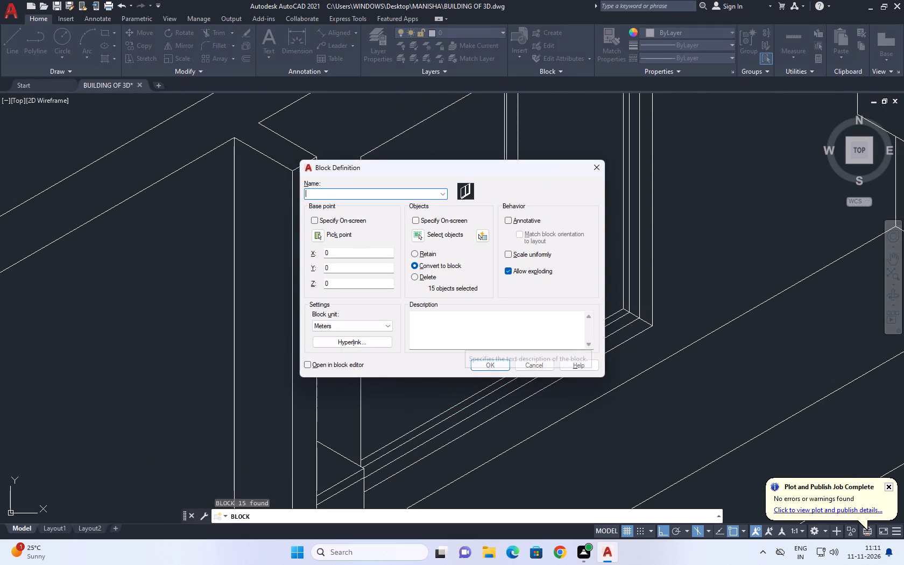
{"action": "key", "text": "w"}
{"action": "key", "text": "i"}
{"action": "key", "text": "n"}
{"action": "type", "text": "DO"}
{"action": "key", "text": "w"}
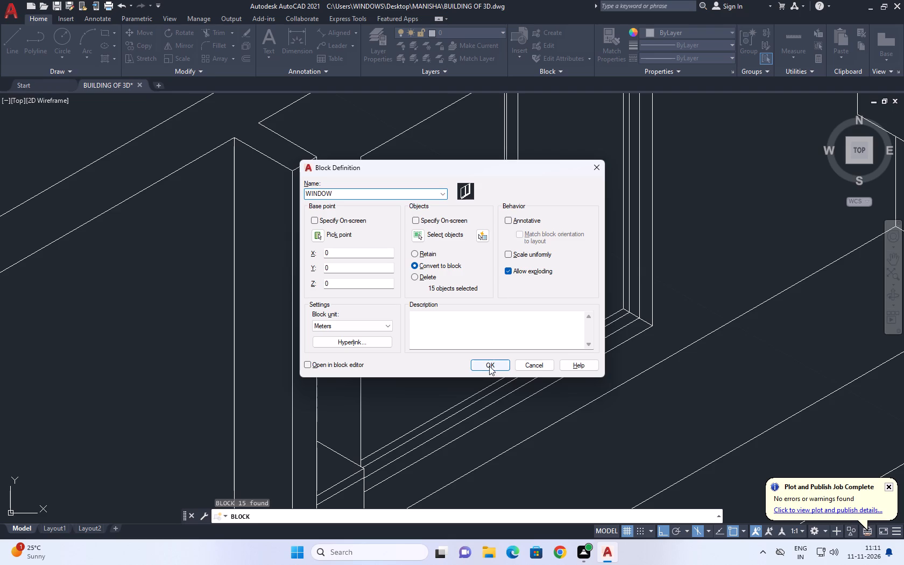
{"action": "left_click", "coordinate": [489, 366]}
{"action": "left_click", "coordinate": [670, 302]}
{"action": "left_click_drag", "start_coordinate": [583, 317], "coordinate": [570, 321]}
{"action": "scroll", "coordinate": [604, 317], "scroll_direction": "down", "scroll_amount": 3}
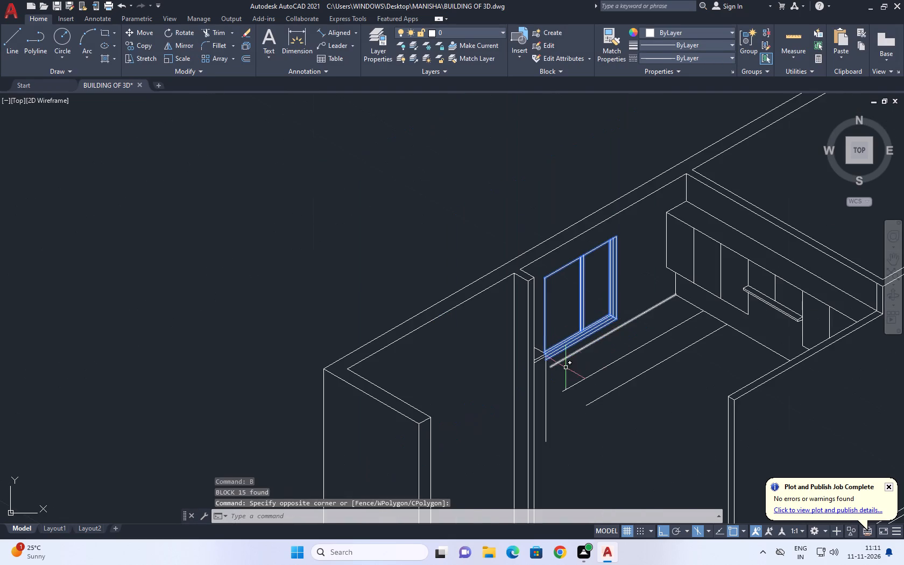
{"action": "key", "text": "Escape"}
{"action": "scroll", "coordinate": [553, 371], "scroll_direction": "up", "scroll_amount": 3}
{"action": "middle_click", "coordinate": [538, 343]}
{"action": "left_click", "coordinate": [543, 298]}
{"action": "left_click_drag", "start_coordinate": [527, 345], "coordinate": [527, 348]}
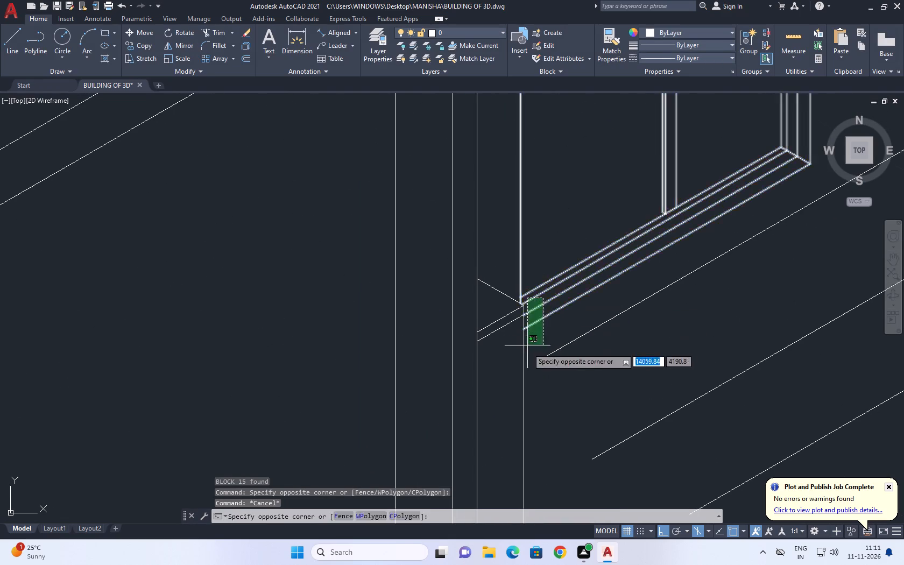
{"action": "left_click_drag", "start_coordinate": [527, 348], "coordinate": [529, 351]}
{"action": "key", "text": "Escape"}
Extend the base line of the window wall to the counter's vertical end edge.
{"action": "type", "text": "EX"}
{"action": "key", "text": "space"}
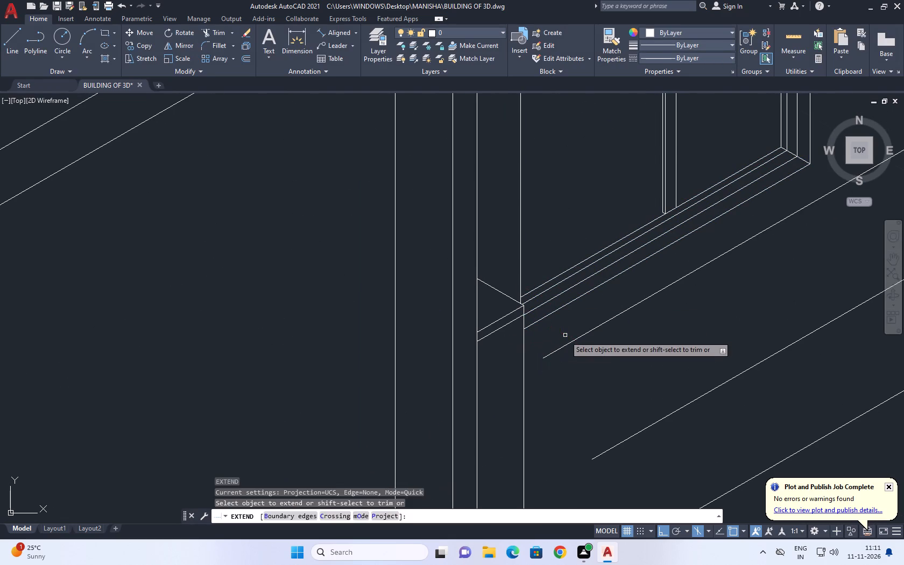
{"action": "left_click", "coordinate": [566, 336]}
{"action": "left_click", "coordinate": [576, 375]}
{"action": "scroll", "coordinate": [575, 362], "scroll_direction": "down", "scroll_amount": 3}
{"action": "middle_click_drag", "start_coordinate": [589, 399], "coordinate": [557, 354]}
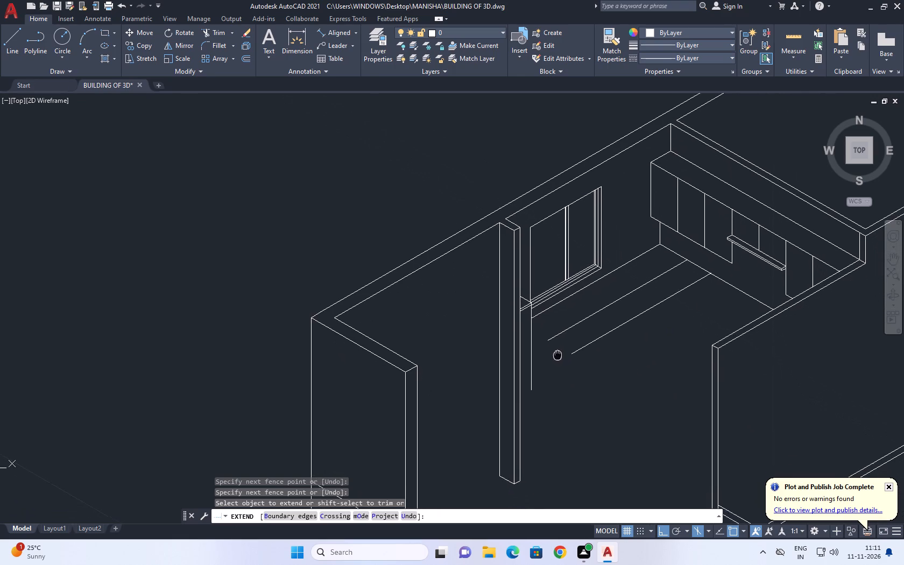
{"action": "middle_click_drag", "start_coordinate": [557, 354], "coordinate": [555, 350]}
{"action": "key", "text": "Escape"}
Delete the parallel floor line farthest from the window wall.
{"action": "left_click", "coordinate": [617, 329]}
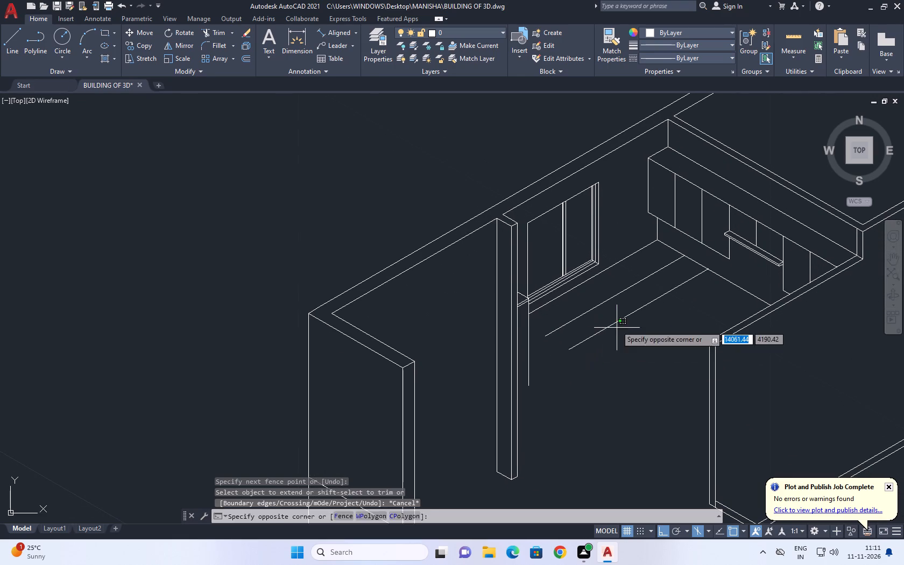
{"action": "left_click", "coordinate": [610, 315]}
{"action": "key", "text": "Delete"}
Extend the remaining parallel floor line to the counter's vertical end edge.
{"action": "scroll", "coordinate": [520, 311], "scroll_direction": "up", "scroll_amount": 1}
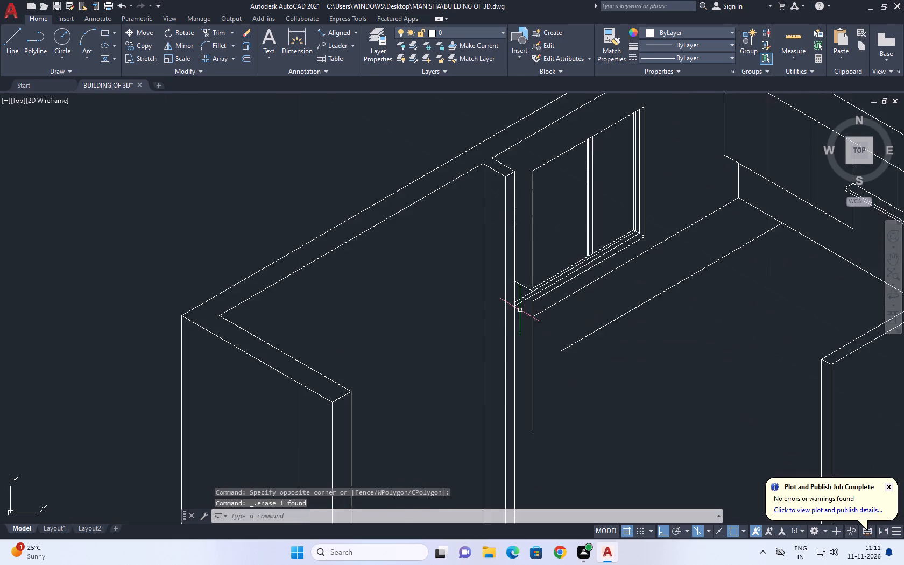
{"action": "scroll", "coordinate": [520, 310], "scroll_direction": "up", "scroll_amount": 1}
{"action": "middle_click_drag", "start_coordinate": [617, 352], "coordinate": [604, 364]}
{"action": "type", "text": "EX"}
{"action": "key", "text": "space"}
{"action": "left_click", "coordinate": [600, 365]}
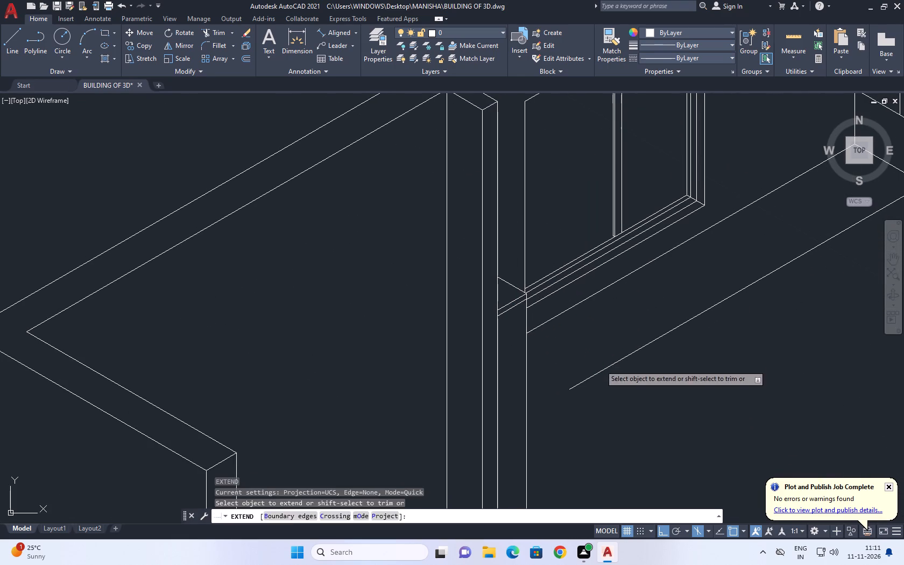
{"action": "left_click", "coordinate": [610, 396]}
{"action": "key", "text": "Escape"}
Copy the counter's vertical end edge a short distance inward, beneath the underside line of the end piece by the wall post.
{"action": "scroll", "coordinate": [576, 355], "scroll_direction": "down", "scroll_amount": 1}
{"action": "middle_click_drag", "start_coordinate": [663, 376], "coordinate": [617, 350]}
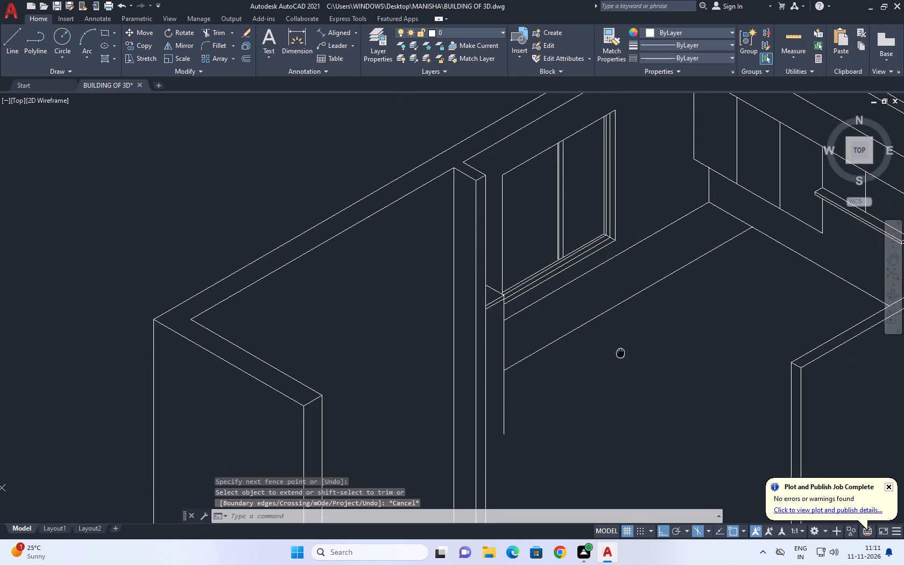
{"action": "middle_click_drag", "start_coordinate": [617, 350], "coordinate": [602, 302]}
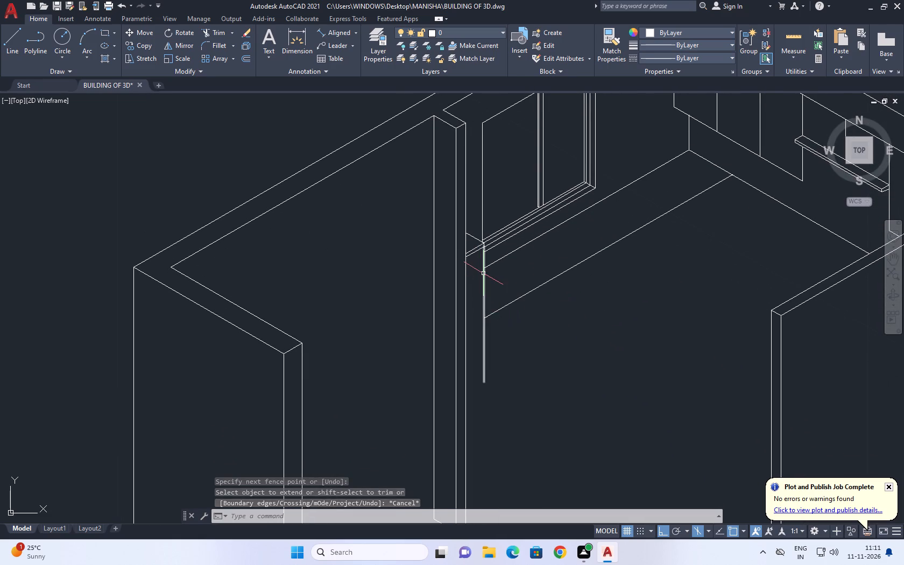
{"action": "left_click", "coordinate": [483, 273]}
{"action": "middle_click_drag", "start_coordinate": [483, 280], "coordinate": [491, 296]}
{"action": "type", "text": "CO"}
{"action": "key", "text": "space"}
{"action": "scroll", "coordinate": [486, 273], "scroll_direction": "up", "scroll_amount": 1}
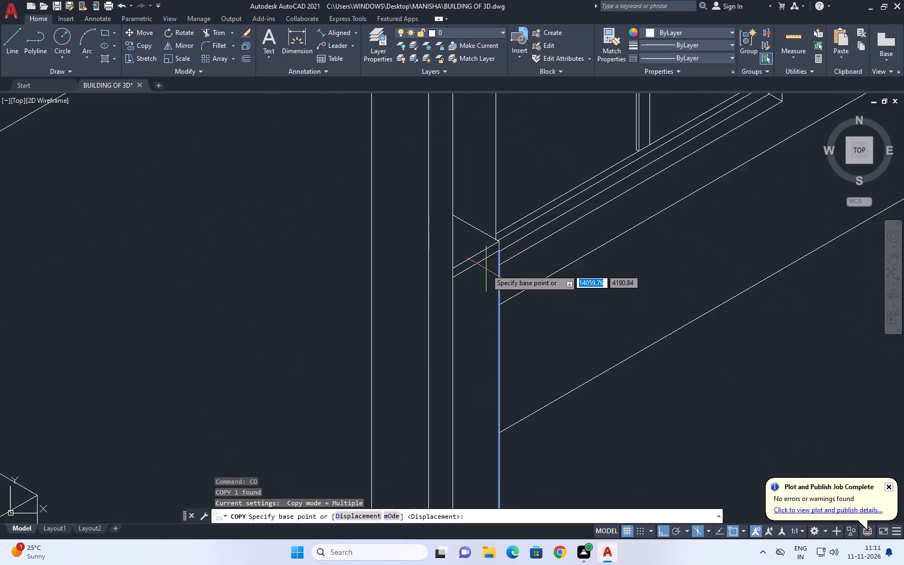
{"action": "scroll", "coordinate": [486, 269], "scroll_direction": "up", "scroll_amount": 2}
{"action": "left_click", "coordinate": [501, 243]}
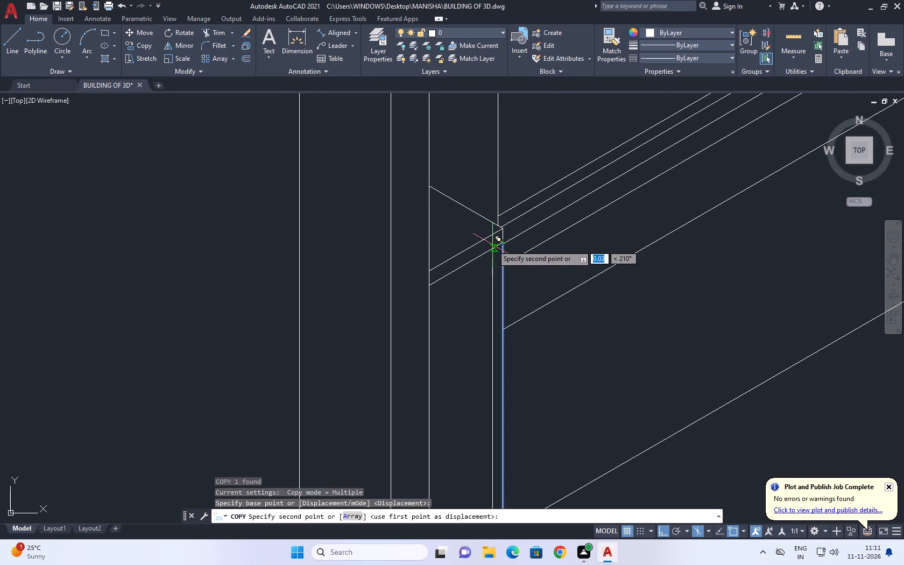
{"action": "left_click", "coordinate": [492, 245]}
{"action": "key", "text": "Escape"}
Trim the short sloped underside segment between the two vertical lines at the counter's end.
{"action": "scroll", "coordinate": [532, 265], "scroll_direction": "down", "scroll_amount": 1}
{"action": "middle_click_drag", "start_coordinate": [589, 281], "coordinate": [574, 281]}
{"action": "scroll", "coordinate": [578, 281], "scroll_direction": "up", "scroll_amount": 1}
{"action": "type", "text": "TR"}
{"action": "key", "text": "space"}
{"action": "scroll", "coordinate": [533, 272], "scroll_direction": "up", "scroll_amount": 2}
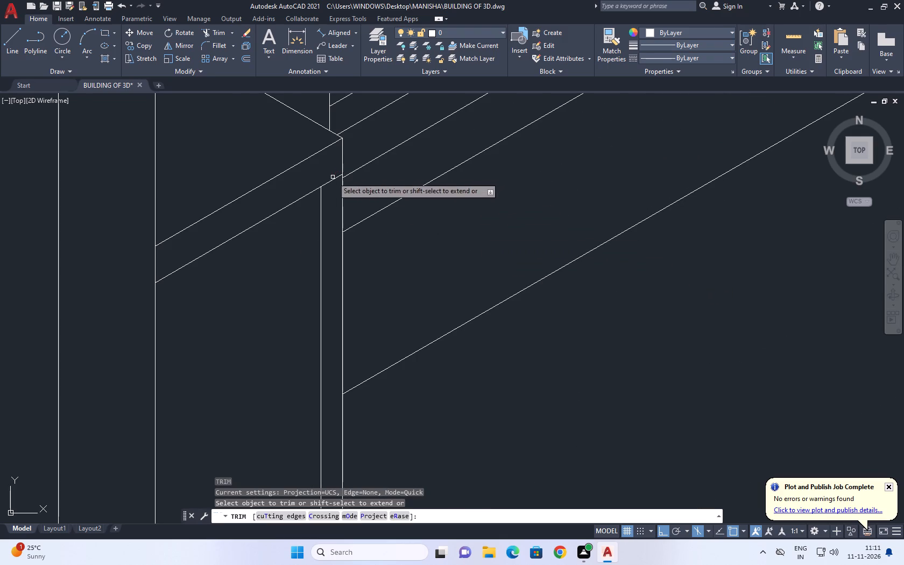
{"action": "left_click", "coordinate": [333, 177]}
{"action": "left_click", "coordinate": [335, 189]}
{"action": "scroll", "coordinate": [376, 228], "scroll_direction": "down", "scroll_amount": 4}
{"action": "key", "text": "Escape"}
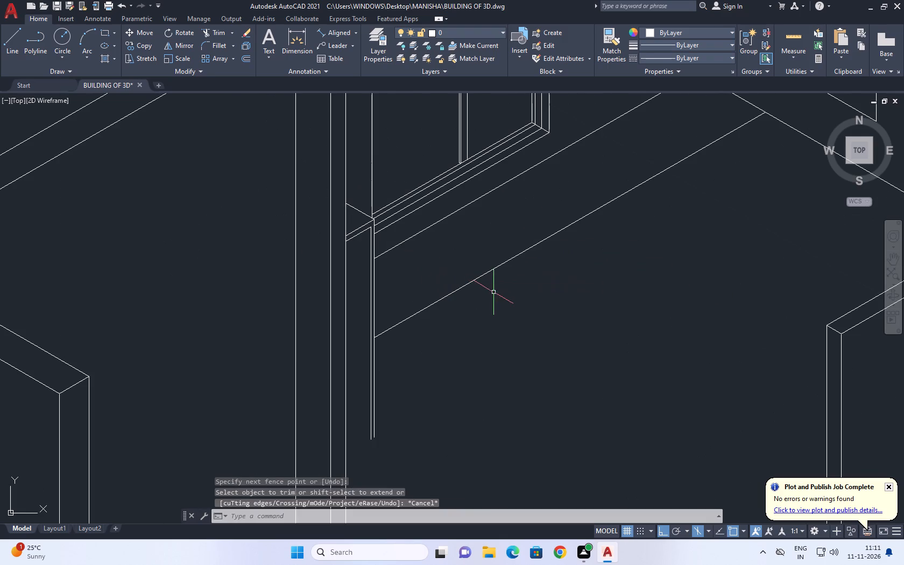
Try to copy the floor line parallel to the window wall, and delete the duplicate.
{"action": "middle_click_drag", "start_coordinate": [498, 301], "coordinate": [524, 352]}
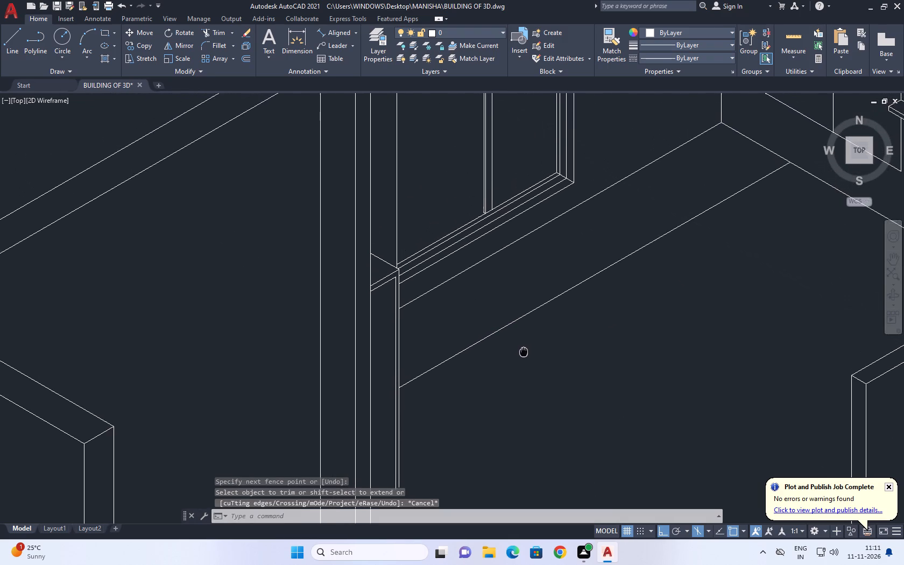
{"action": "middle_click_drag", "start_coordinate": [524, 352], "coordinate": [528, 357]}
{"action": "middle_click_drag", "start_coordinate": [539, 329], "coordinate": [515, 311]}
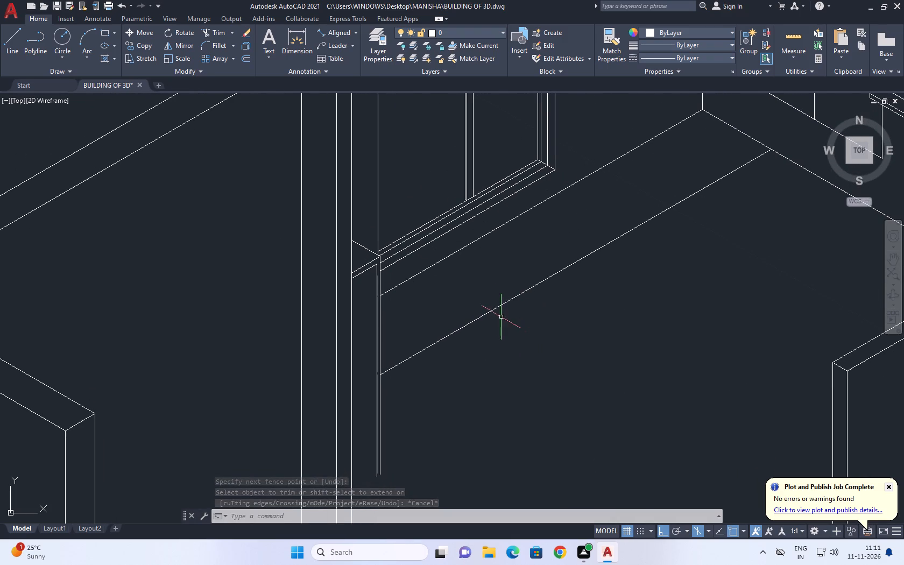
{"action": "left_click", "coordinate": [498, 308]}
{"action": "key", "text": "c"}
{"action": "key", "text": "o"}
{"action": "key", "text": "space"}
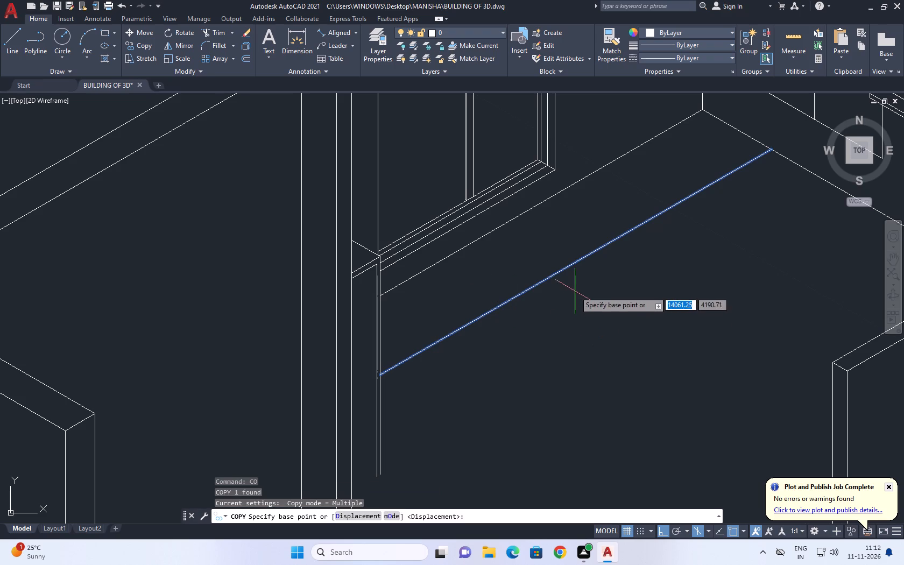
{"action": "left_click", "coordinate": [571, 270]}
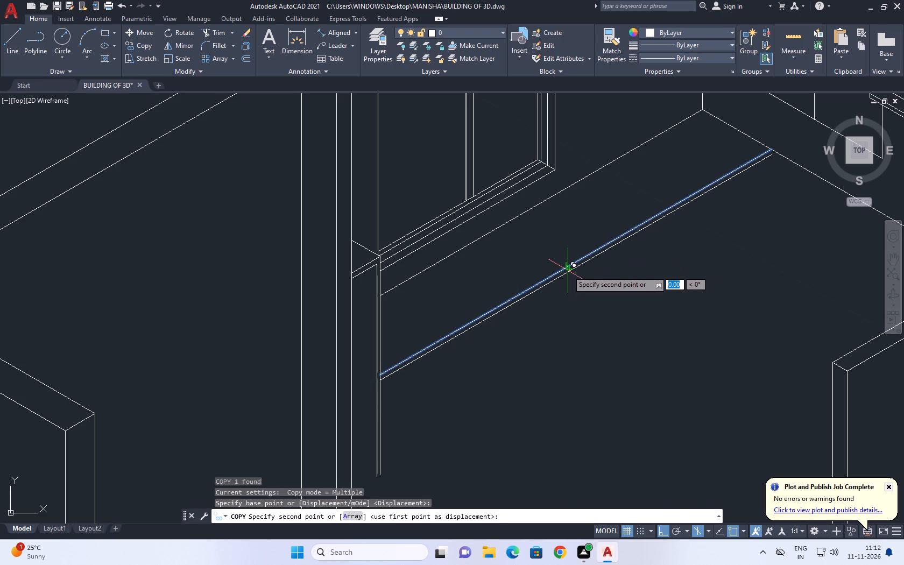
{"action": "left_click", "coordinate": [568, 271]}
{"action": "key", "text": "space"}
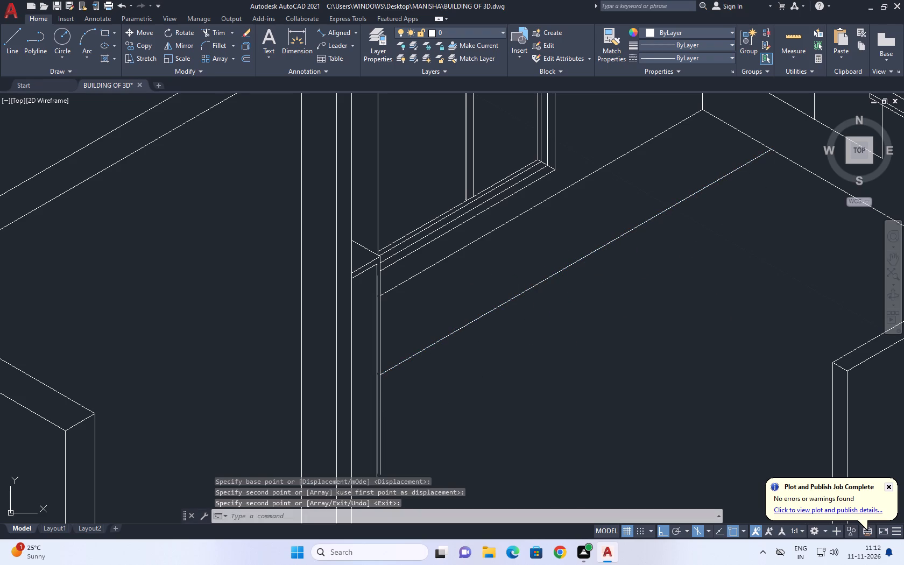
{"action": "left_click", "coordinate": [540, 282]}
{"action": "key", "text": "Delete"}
Copy the floor line parallel to the window wall a short distance outward along the shelf wall's base line.
{"action": "left_click", "coordinate": [543, 288]}
{"action": "left_click", "coordinate": [525, 271]}
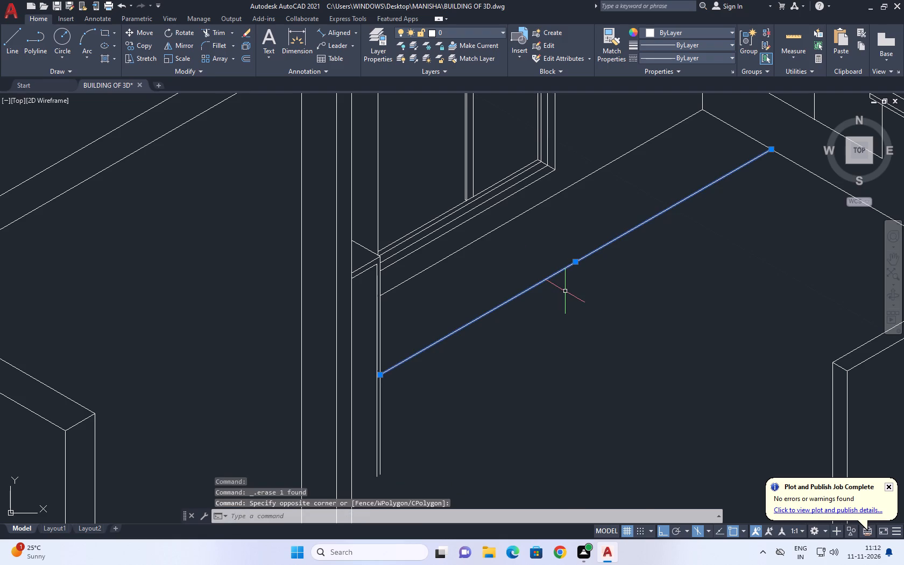
{"action": "key", "text": "c"}
{"action": "key", "text": "o"}
{"action": "key", "text": "space"}
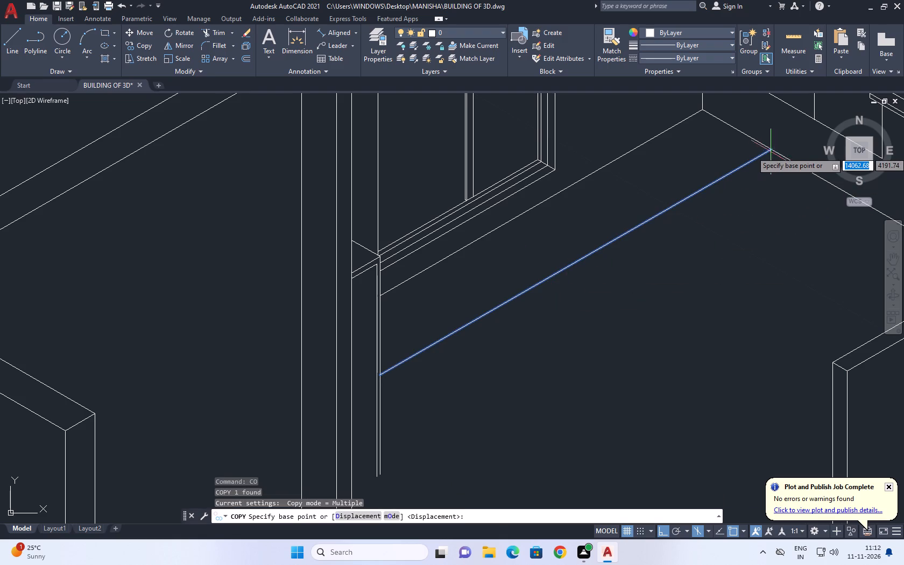
{"action": "left_click", "coordinate": [771, 149]}
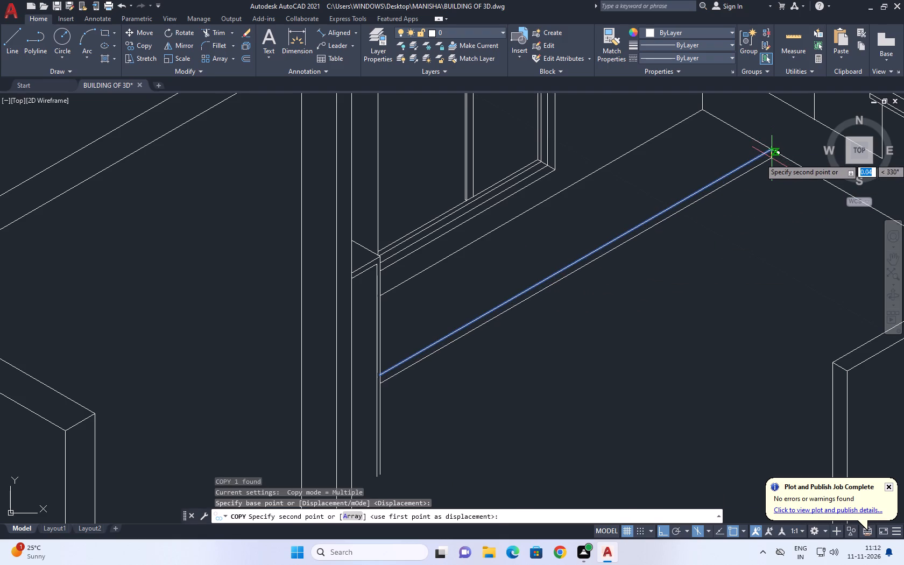
{"action": "left_click", "coordinate": [772, 158]}
{"action": "key", "text": "space"}
{"action": "scroll", "coordinate": [628, 211], "scroll_direction": "down", "scroll_amount": 1}
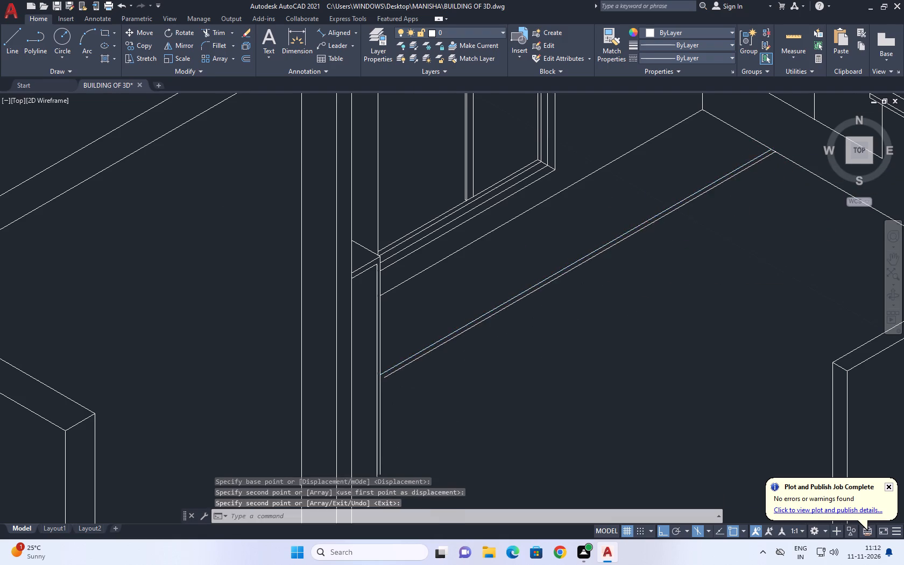
Copy the base line of the shelf wall a short distance straight down.
{"action": "middle_click_drag", "start_coordinate": [724, 222], "coordinate": [664, 253]}
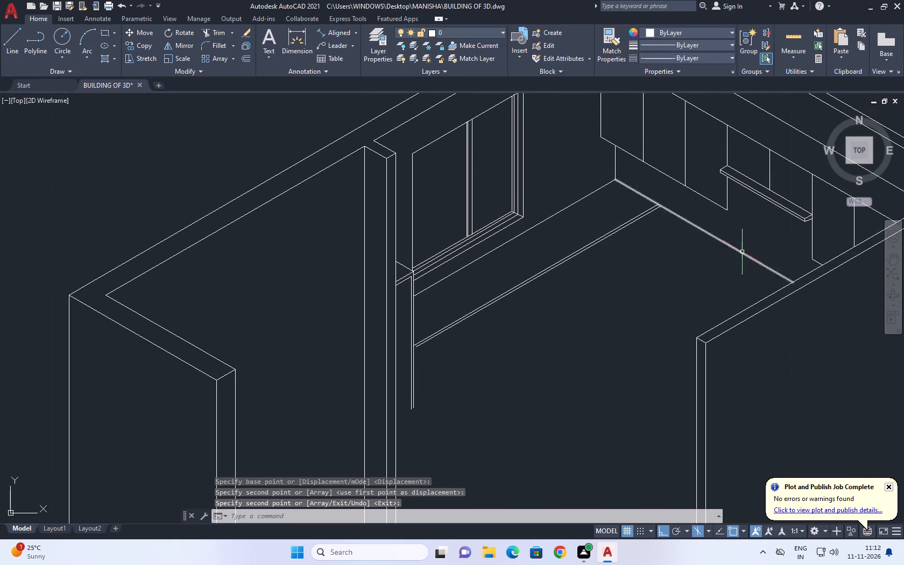
{"action": "left_click", "coordinate": [724, 231]}
{"action": "left_click", "coordinate": [685, 241]}
{"action": "middle_click_drag", "start_coordinate": [683, 230], "coordinate": [714, 300]}
{"action": "key", "text": "c"}
{"action": "key", "text": "o"}
{"action": "key", "text": "space"}
{"action": "scroll", "coordinate": [694, 274], "scroll_direction": "up", "scroll_amount": 7}
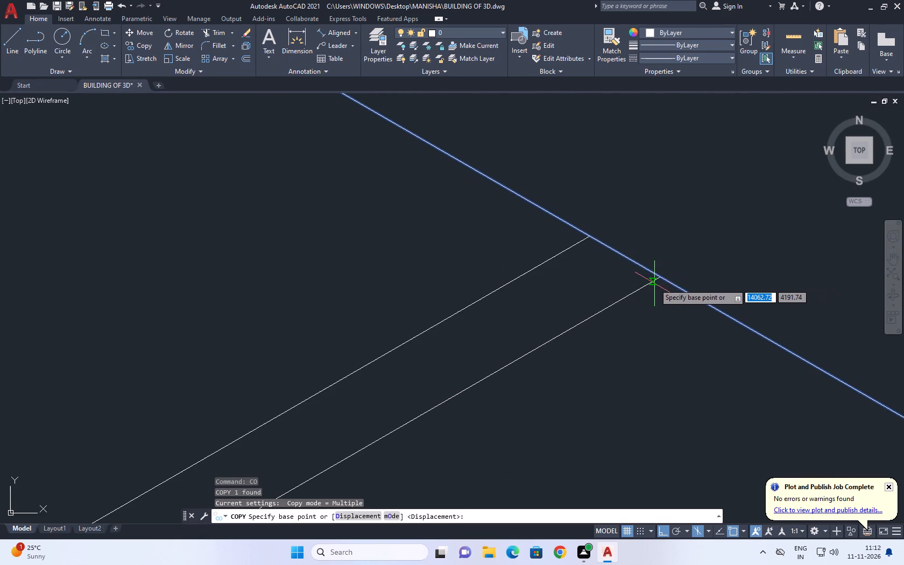
{"action": "scroll", "coordinate": [617, 241], "scroll_direction": "down", "scroll_amount": 2}
{"action": "left_click", "coordinate": [611, 237]}
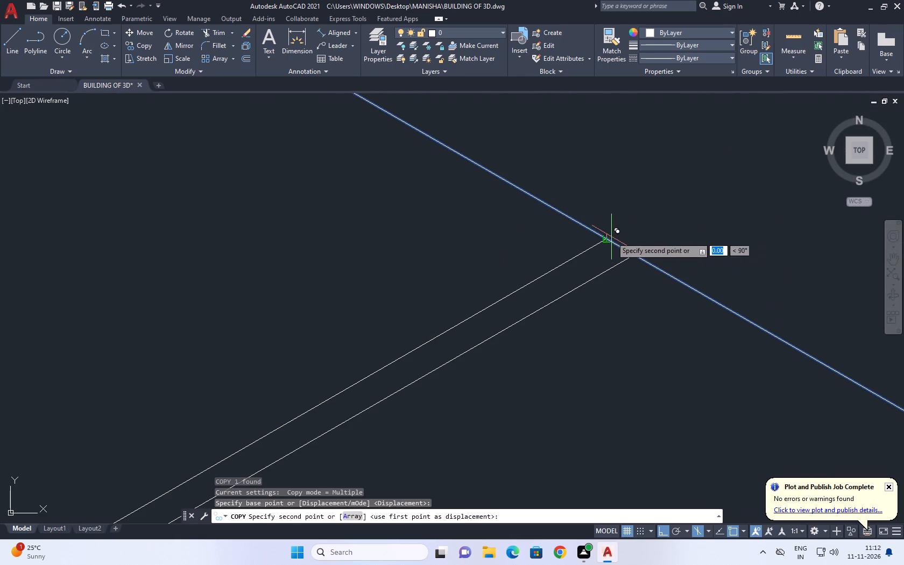
{"action": "left_click", "coordinate": [609, 273]}
{"action": "key", "text": "Escape"}
{"action": "scroll", "coordinate": [637, 183], "scroll_direction": "down", "scroll_amount": 3}
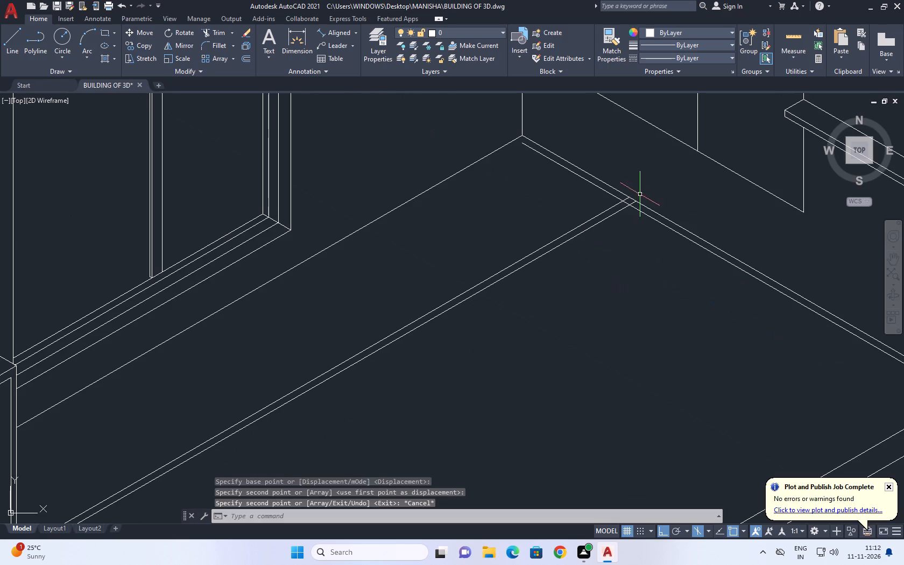
Trim the copied shelf wall base line and copied floor line where they cross, leaving a clean outer corner.
{"action": "middle_click_drag", "start_coordinate": [645, 220], "coordinate": [647, 242]}
{"action": "key", "text": "t"}
{"action": "key", "text": "r"}
{"action": "key", "text": "space"}
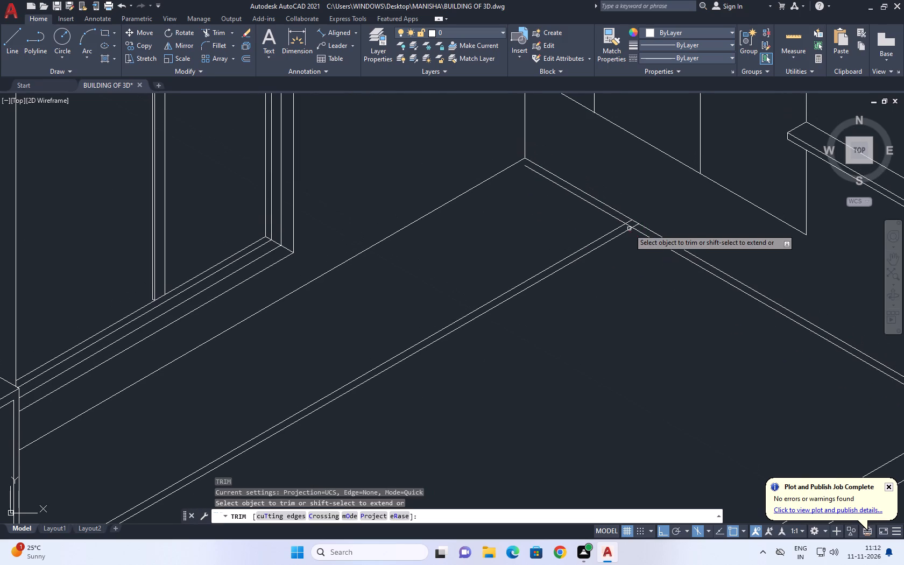
{"action": "double_click", "coordinate": [611, 218]}
{"action": "left_click", "coordinate": [612, 215]}
{"action": "scroll", "coordinate": [638, 222], "scroll_direction": "up", "scroll_amount": 1}
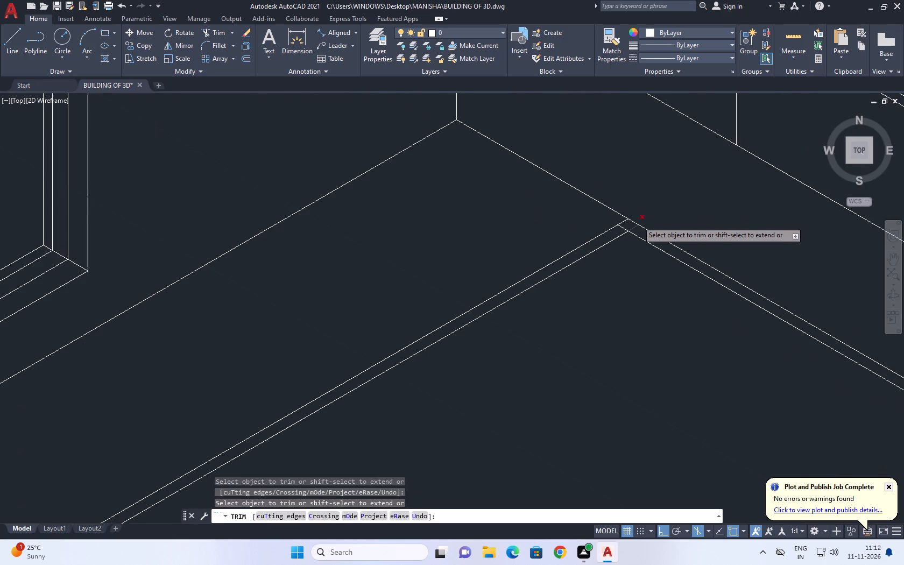
{"action": "scroll", "coordinate": [638, 221], "scroll_direction": "up", "scroll_amount": 2}
{"action": "left_click", "coordinate": [629, 231]}
{"action": "left_click", "coordinate": [638, 242]}
{"action": "left_click", "coordinate": [624, 235]}
{"action": "left_click", "coordinate": [601, 236]}
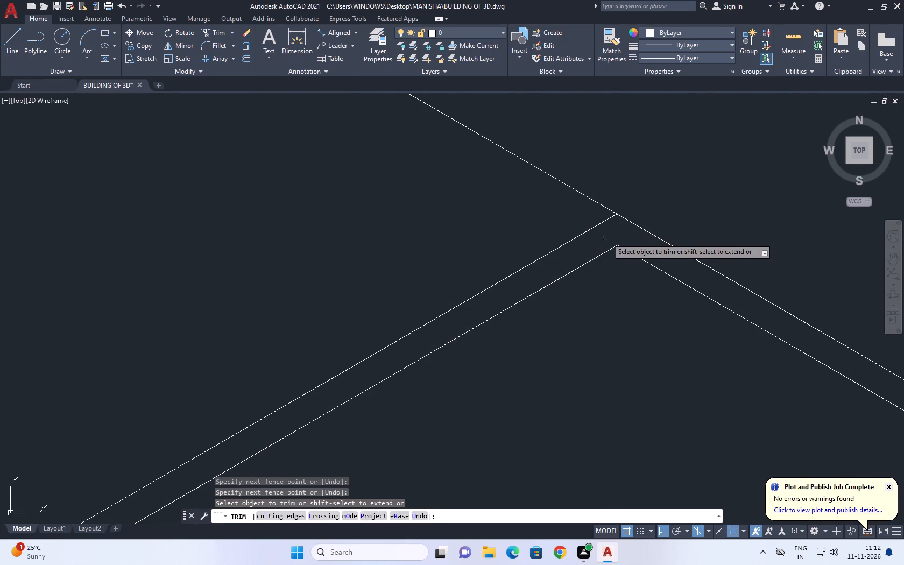
{"action": "scroll", "coordinate": [619, 234], "scroll_direction": "down", "scroll_amount": 6}
{"action": "key", "text": "Escape"}
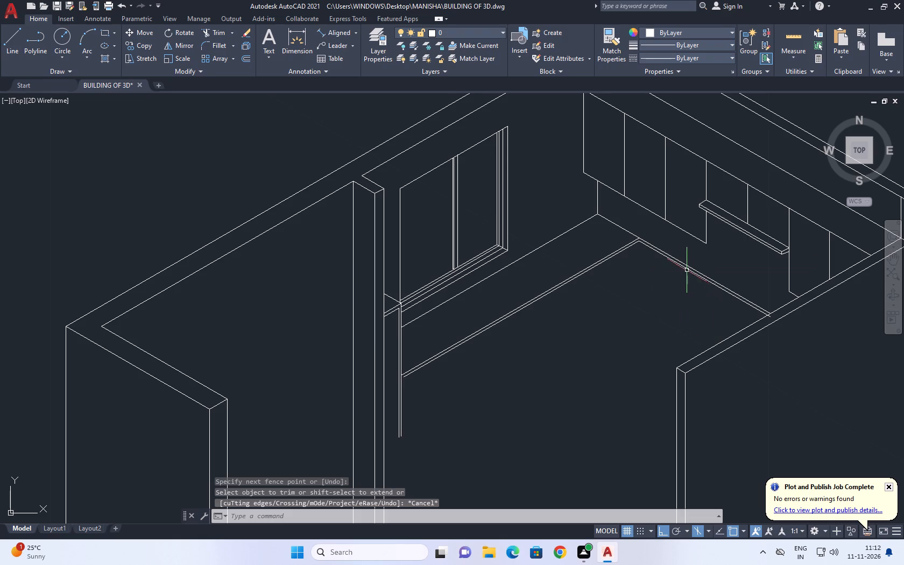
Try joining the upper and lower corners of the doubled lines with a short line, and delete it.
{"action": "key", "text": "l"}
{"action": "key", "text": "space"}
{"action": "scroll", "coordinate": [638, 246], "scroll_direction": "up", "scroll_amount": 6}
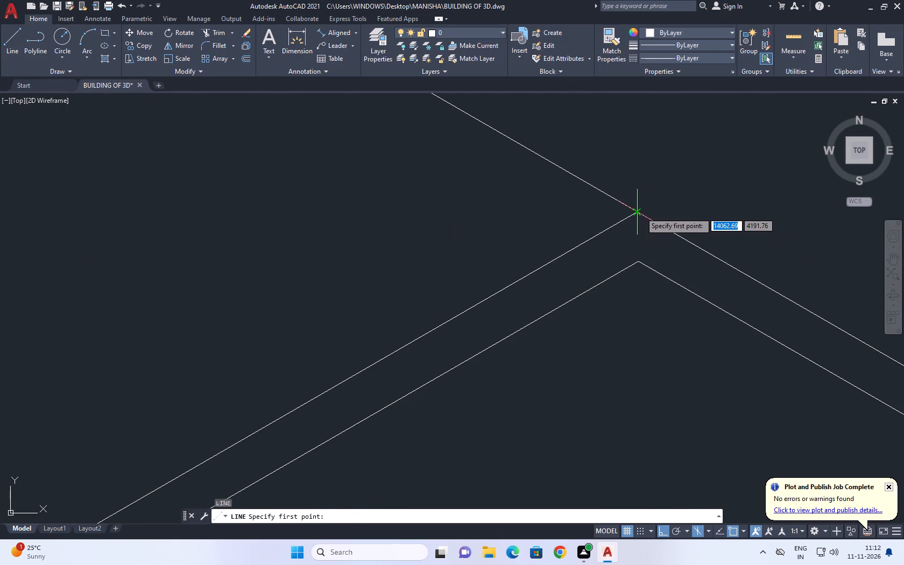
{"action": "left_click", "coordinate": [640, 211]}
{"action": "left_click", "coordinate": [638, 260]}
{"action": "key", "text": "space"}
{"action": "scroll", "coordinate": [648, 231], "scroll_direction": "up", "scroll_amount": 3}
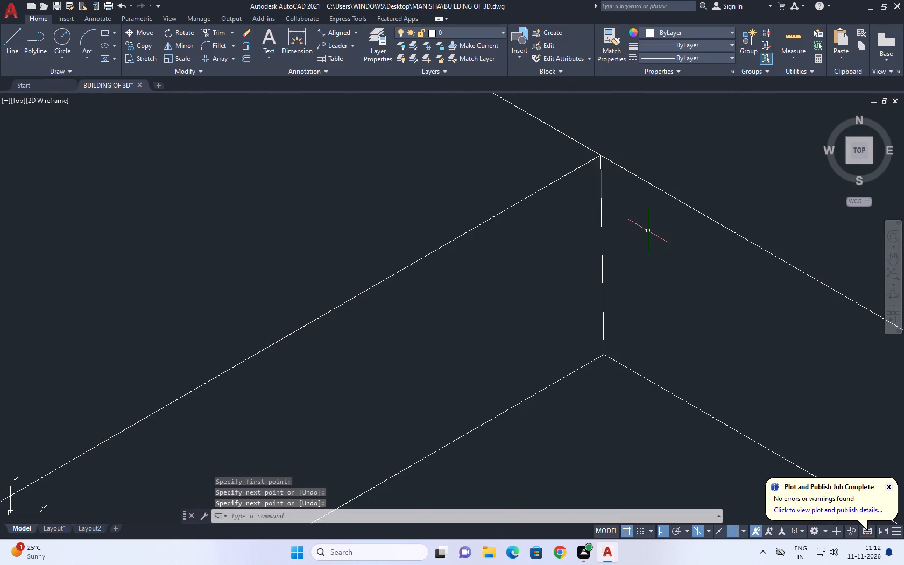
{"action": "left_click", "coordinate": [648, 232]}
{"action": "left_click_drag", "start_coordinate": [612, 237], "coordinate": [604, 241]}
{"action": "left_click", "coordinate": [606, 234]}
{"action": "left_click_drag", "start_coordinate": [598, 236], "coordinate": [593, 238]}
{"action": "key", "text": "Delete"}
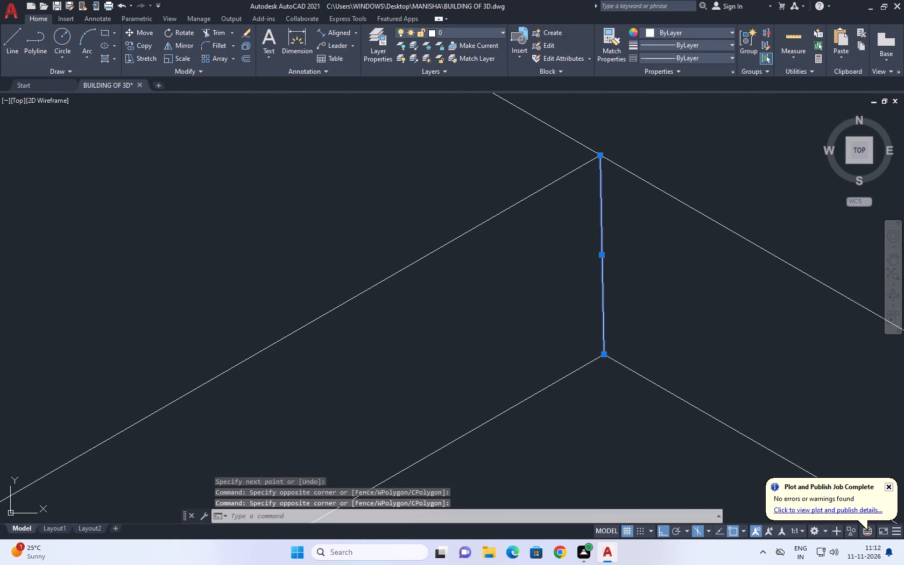
Draw a vertical line from the upper corner down past the lower corner of the doubled lines.
{"action": "key", "text": "l"}
{"action": "key", "text": "space"}
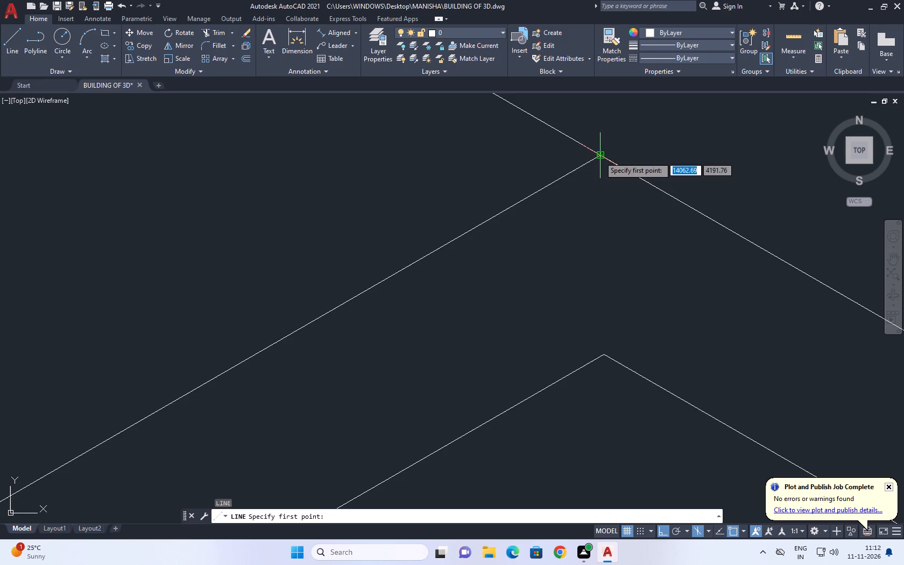
{"action": "left_click", "coordinate": [599, 157]}
{"action": "left_click", "coordinate": [588, 411]}
{"action": "key", "text": "space"}
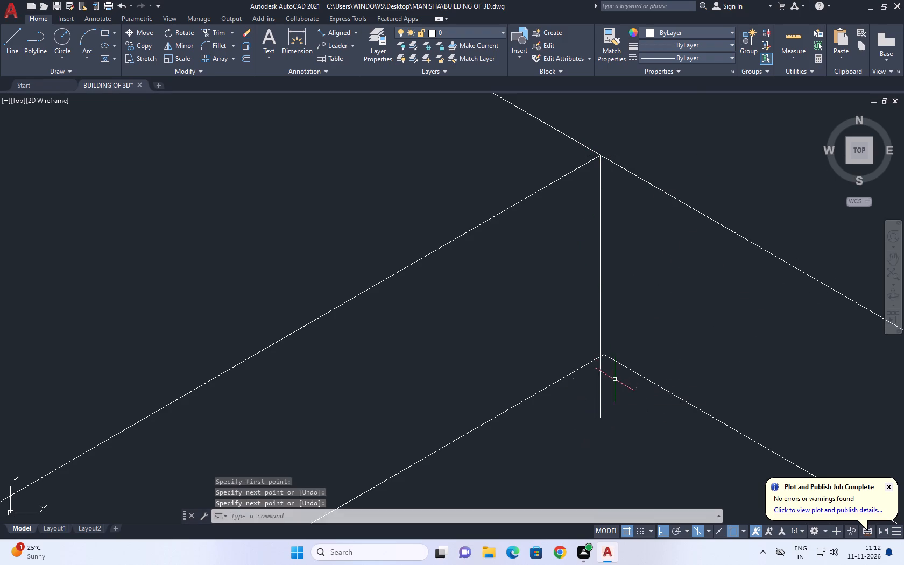
Extend the lower shelf wall base line to the new vertical corner line.
{"action": "scroll", "coordinate": [618, 361], "scroll_direction": "up", "scroll_amount": 2}
{"action": "left_click", "coordinate": [619, 358]}
{"action": "left_click", "coordinate": [606, 379]}
{"action": "key", "text": "Escape"}
{"action": "type", "text": "EX"}
{"action": "key", "text": "space"}
{"action": "left_click", "coordinate": [630, 362]}
{"action": "left_click", "coordinate": [623, 378]}
{"action": "key", "text": "Escape"}
Move the lower floor line so its end meets the extended base line on the vertical corner line.
{"action": "scroll", "coordinate": [554, 348], "scroll_direction": "up", "scroll_amount": 2}
{"action": "left_click_drag", "start_coordinate": [556, 371], "coordinate": [557, 376]}
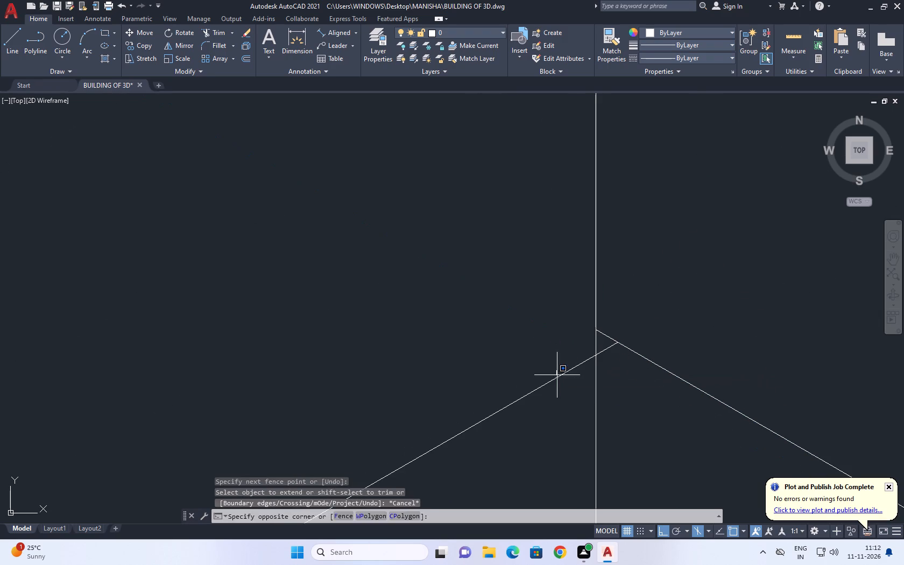
{"action": "left_click_drag", "start_coordinate": [557, 376], "coordinate": [556, 377]}
{"action": "left_click", "coordinate": [550, 386]}
{"action": "type", "text": "M"}
{"action": "key", "text": "space"}
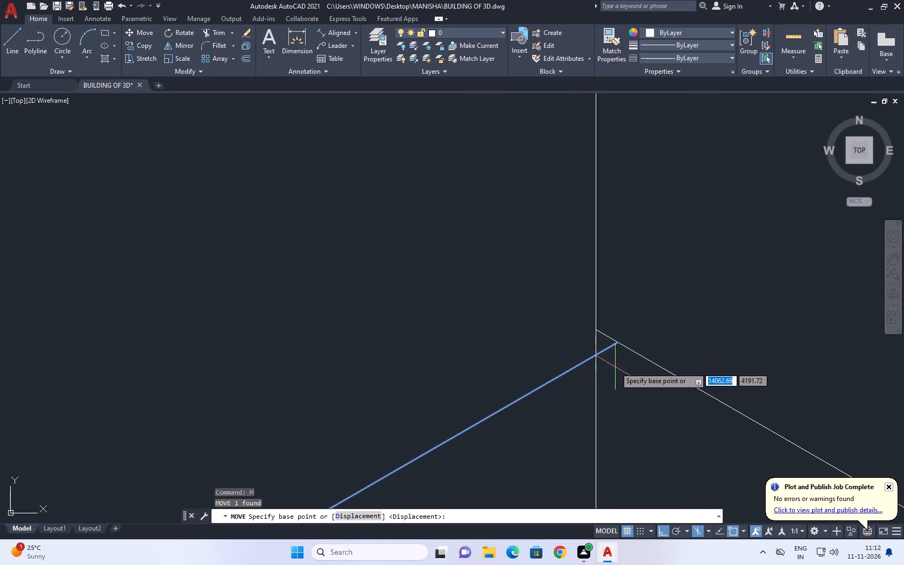
{"action": "left_click", "coordinate": [617, 342]}
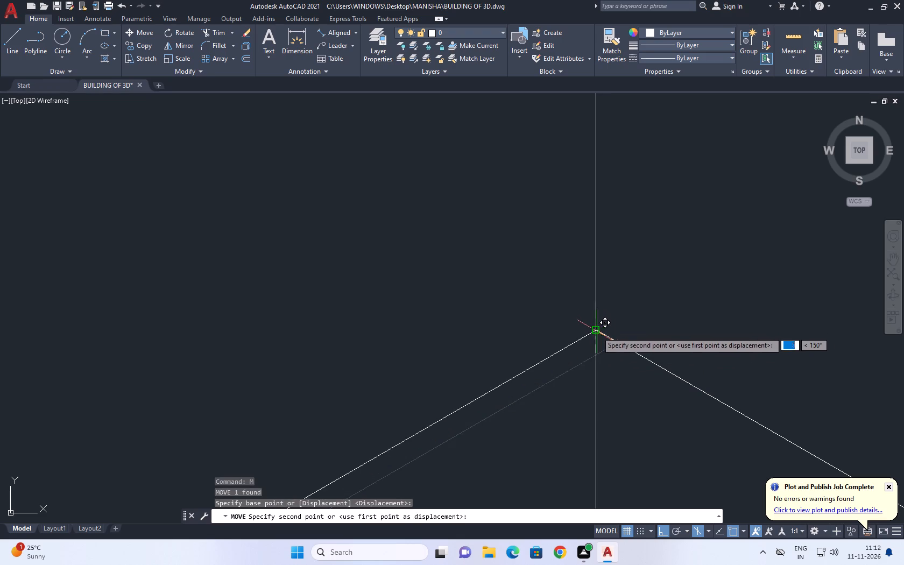
{"action": "left_click", "coordinate": [597, 331]}
Trim the vertical corner line's overhang below the lower corner.
{"action": "scroll", "coordinate": [635, 306], "scroll_direction": "down", "scroll_amount": 10}
{"action": "middle_click_drag", "start_coordinate": [689, 348], "coordinate": [661, 301]}
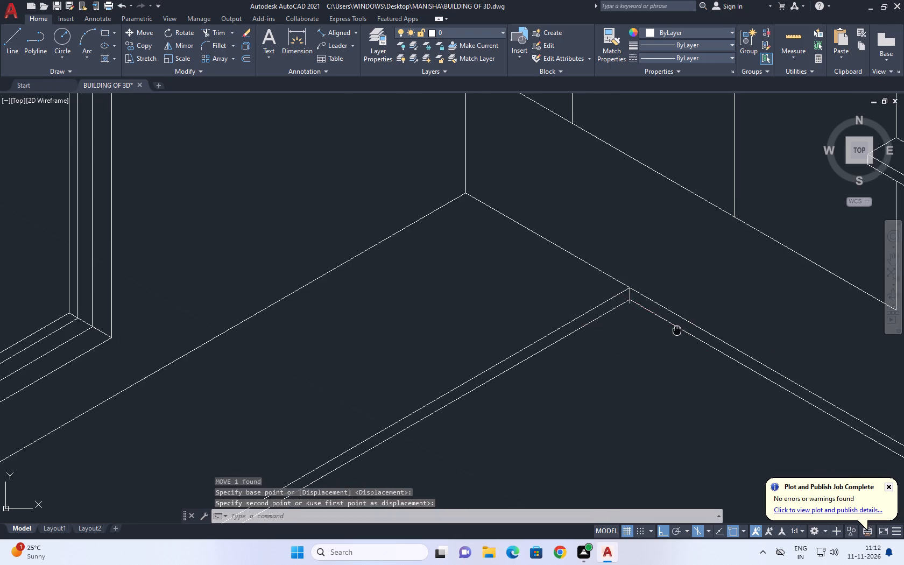
{"action": "middle_click_drag", "start_coordinate": [661, 301], "coordinate": [634, 253]}
{"action": "scroll", "coordinate": [581, 220], "scroll_direction": "up", "scroll_amount": 3}
{"action": "scroll", "coordinate": [579, 176], "scroll_direction": "up", "scroll_amount": 3}
{"action": "middle_click_drag", "start_coordinate": [579, 176], "coordinate": [590, 244]}
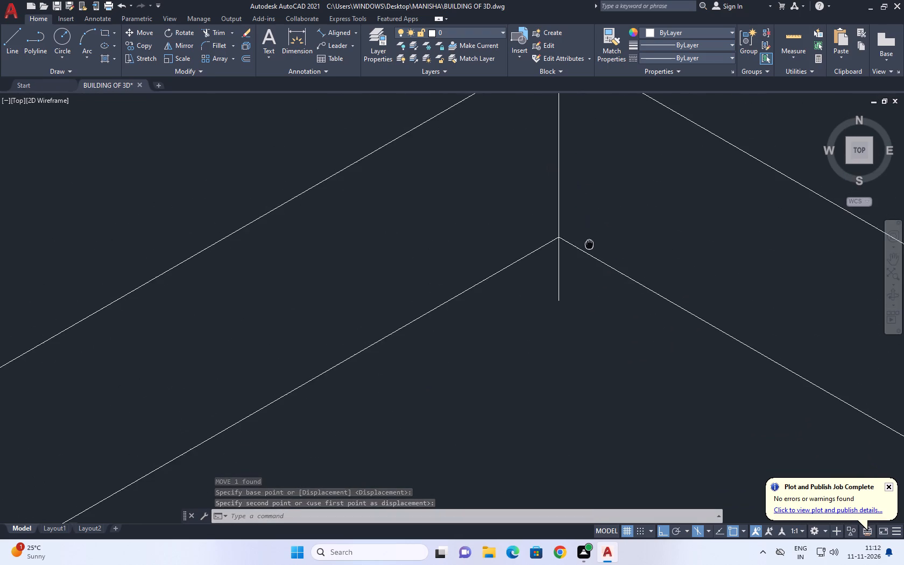
{"action": "middle_click_drag", "start_coordinate": [590, 244], "coordinate": [590, 247]}
{"action": "key", "text": "t"}
{"action": "key", "text": "r"}
{"action": "key", "text": "space"}
{"action": "left_click", "coordinate": [571, 274]}
{"action": "left_click", "coordinate": [547, 284]}
{"action": "scroll", "coordinate": [486, 258], "scroll_direction": "down", "scroll_amount": 8}
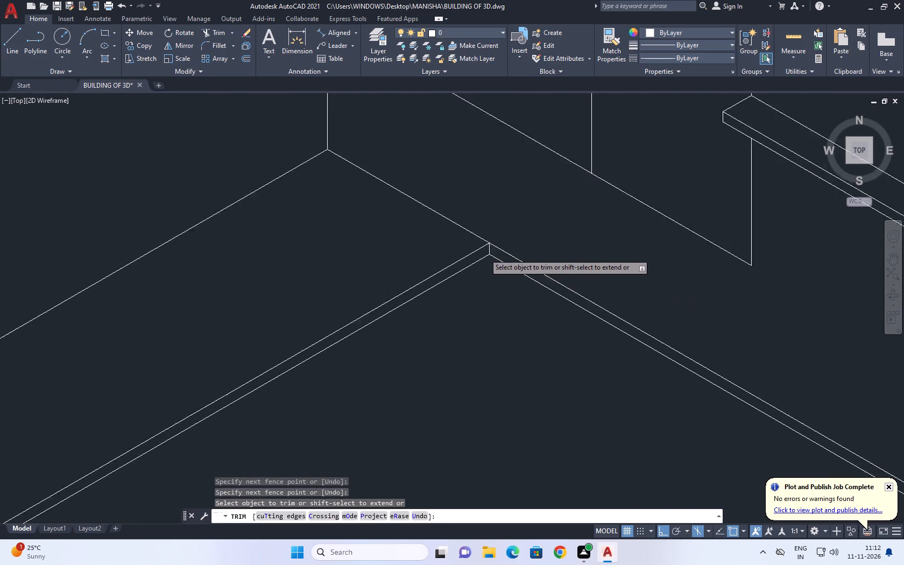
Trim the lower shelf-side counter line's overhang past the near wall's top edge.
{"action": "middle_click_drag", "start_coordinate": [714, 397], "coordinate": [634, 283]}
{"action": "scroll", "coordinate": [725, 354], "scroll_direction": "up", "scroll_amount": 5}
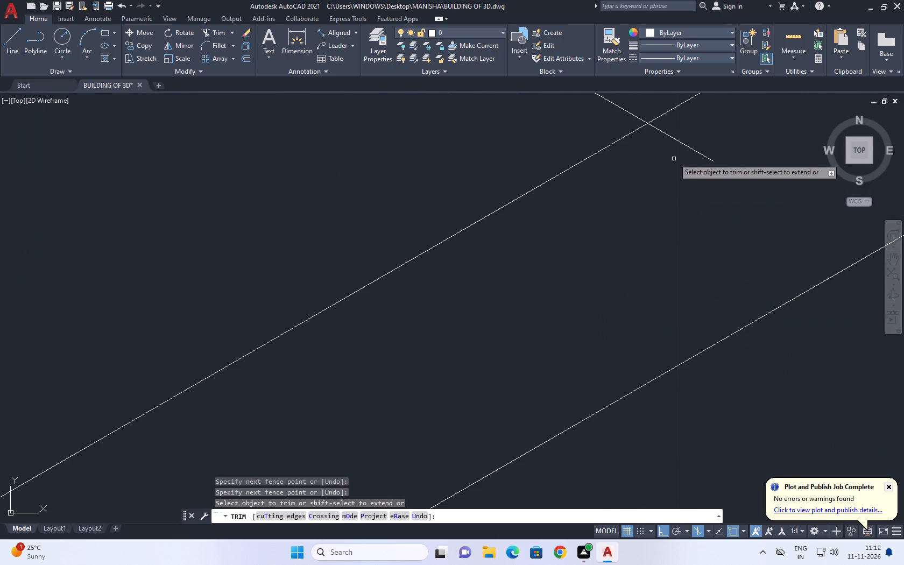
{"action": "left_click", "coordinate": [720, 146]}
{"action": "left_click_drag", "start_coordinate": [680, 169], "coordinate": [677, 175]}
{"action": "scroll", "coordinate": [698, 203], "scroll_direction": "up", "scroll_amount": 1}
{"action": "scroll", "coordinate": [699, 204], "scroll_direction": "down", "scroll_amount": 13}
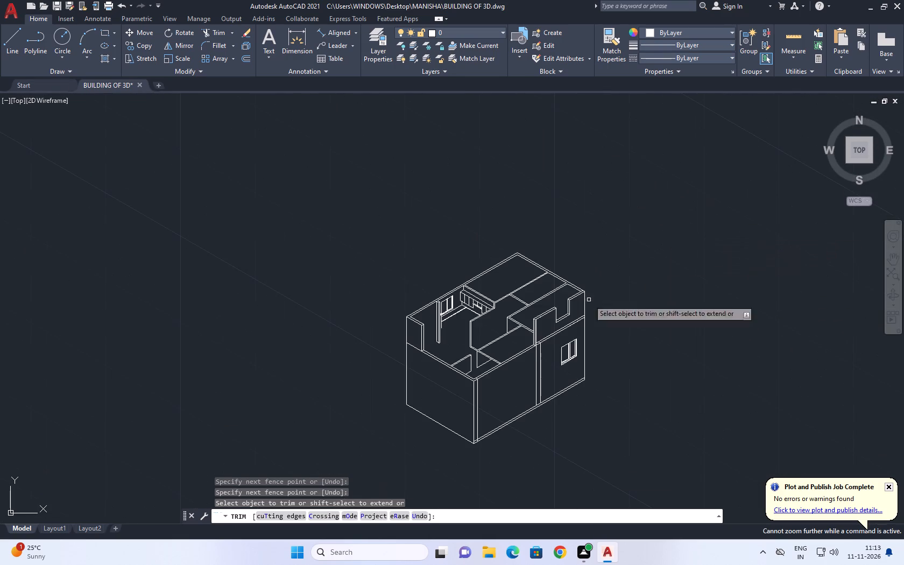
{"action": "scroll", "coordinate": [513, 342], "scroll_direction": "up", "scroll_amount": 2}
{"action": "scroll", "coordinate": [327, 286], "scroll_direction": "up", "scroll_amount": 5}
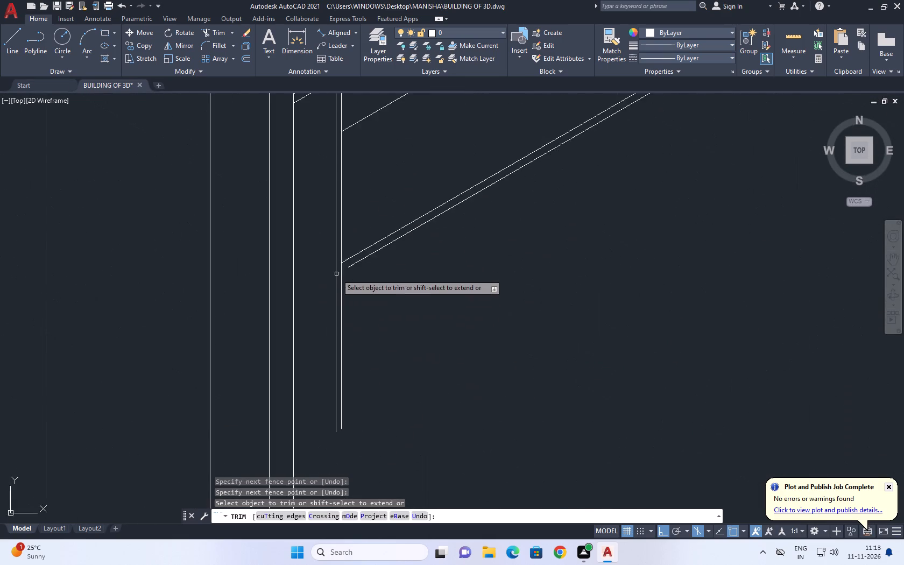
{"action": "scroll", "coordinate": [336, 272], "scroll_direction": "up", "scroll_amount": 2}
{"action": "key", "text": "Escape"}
Extend the lower window-side counter line to the vertical edge beside the pillar.
{"action": "scroll", "coordinate": [371, 286], "scroll_direction": "up", "scroll_amount": 1}
{"action": "middle_click_drag", "start_coordinate": [376, 288], "coordinate": [411, 321]}
{"action": "type", "text": "EX"}
{"action": "key", "text": "space"}
{"action": "left_click", "coordinate": [423, 293]}
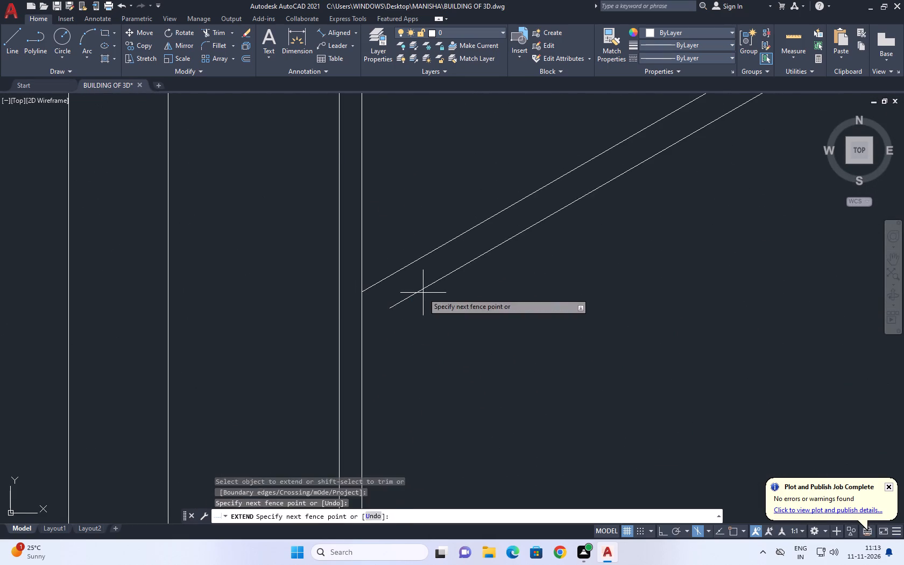
{"action": "left_click", "coordinate": [407, 294]}
{"action": "scroll", "coordinate": [402, 296], "scroll_direction": "down", "scroll_amount": 8}
{"action": "key", "text": "Escape"}
Inspect the doubled counter edges at the inner corner and where they meet the pillar.
{"action": "scroll", "coordinate": [574, 214], "scroll_direction": "up", "scroll_amount": 1}
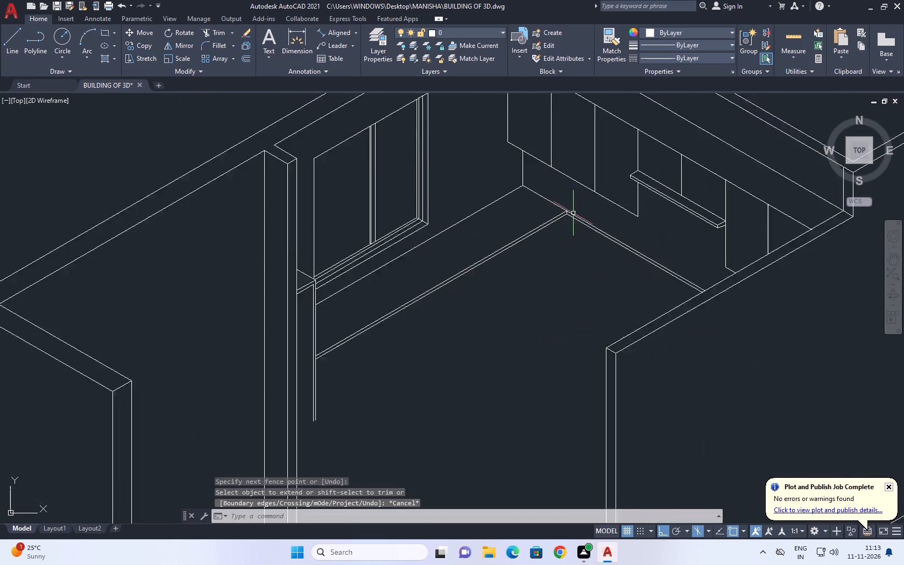
{"action": "scroll", "coordinate": [573, 213], "scroll_direction": "up", "scroll_amount": 2}
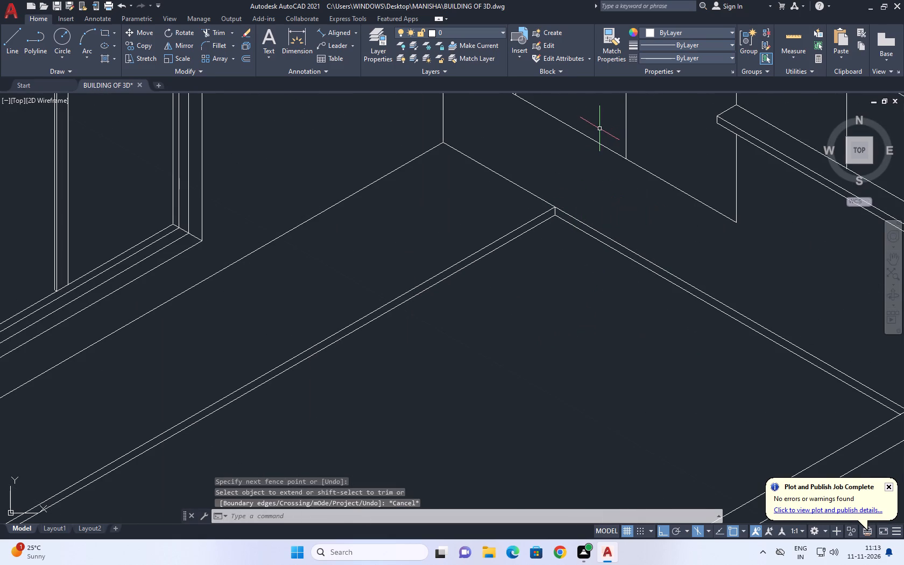
{"action": "scroll", "coordinate": [549, 168], "scroll_direction": "down", "scroll_amount": 4}
{"action": "scroll", "coordinate": [453, 220], "scroll_direction": "up", "scroll_amount": 2}
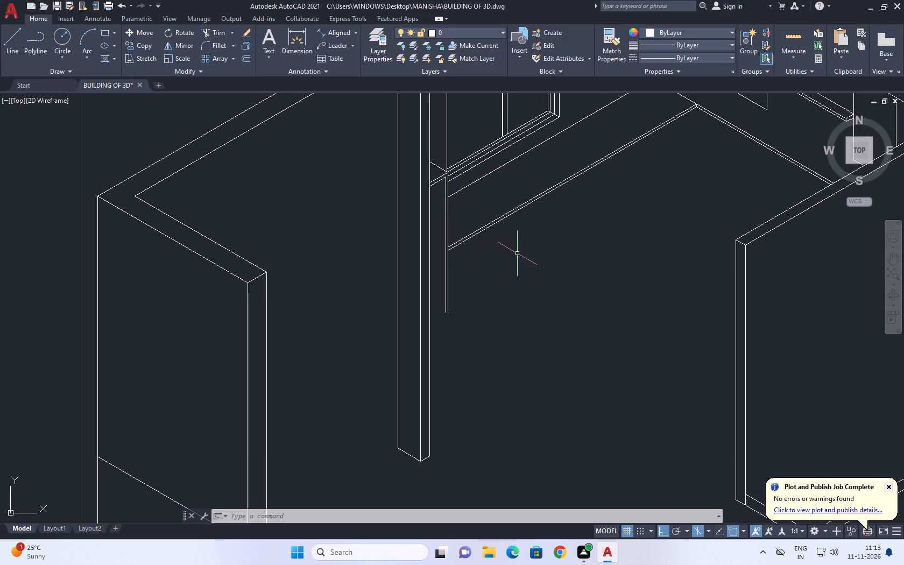
{"action": "middle_click_drag", "start_coordinate": [489, 179], "coordinate": [503, 302]}
{"action": "scroll", "coordinate": [503, 302], "scroll_direction": "up", "scroll_amount": 1}
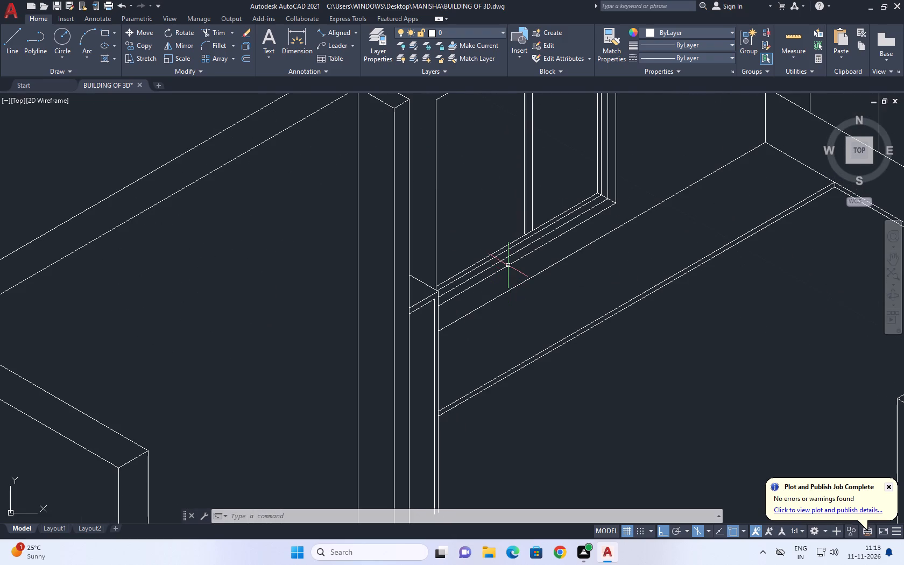
{"action": "scroll", "coordinate": [654, 461], "scroll_direction": "up", "scroll_amount": 1}
{"action": "scroll", "coordinate": [588, 313], "scroll_direction": "down", "scroll_amount": 2}
{"action": "middle_click_drag", "start_coordinate": [617, 354], "coordinate": [615, 347]}
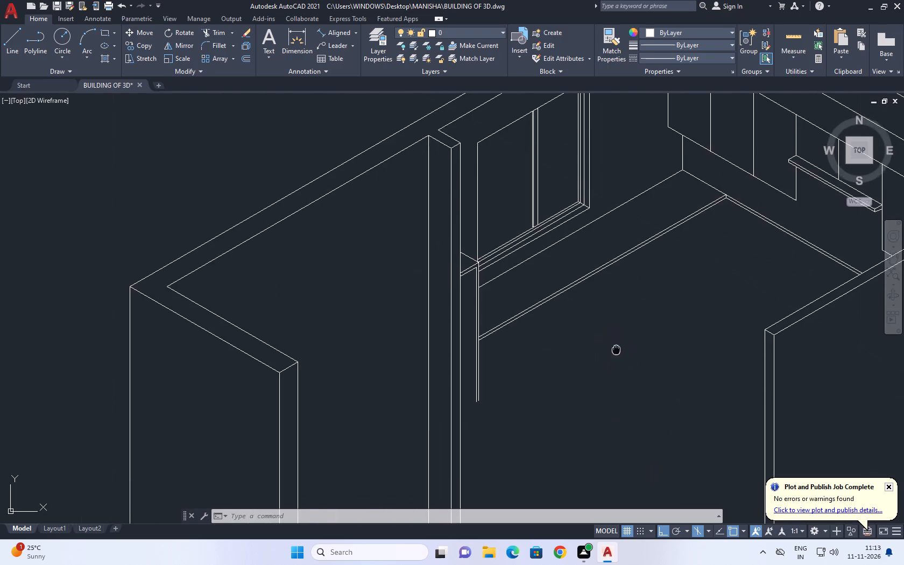
{"action": "middle_click_drag", "start_coordinate": [615, 347], "coordinate": [576, 294]}
{"action": "scroll", "coordinate": [575, 292], "scroll_direction": "up", "scroll_amount": 1}
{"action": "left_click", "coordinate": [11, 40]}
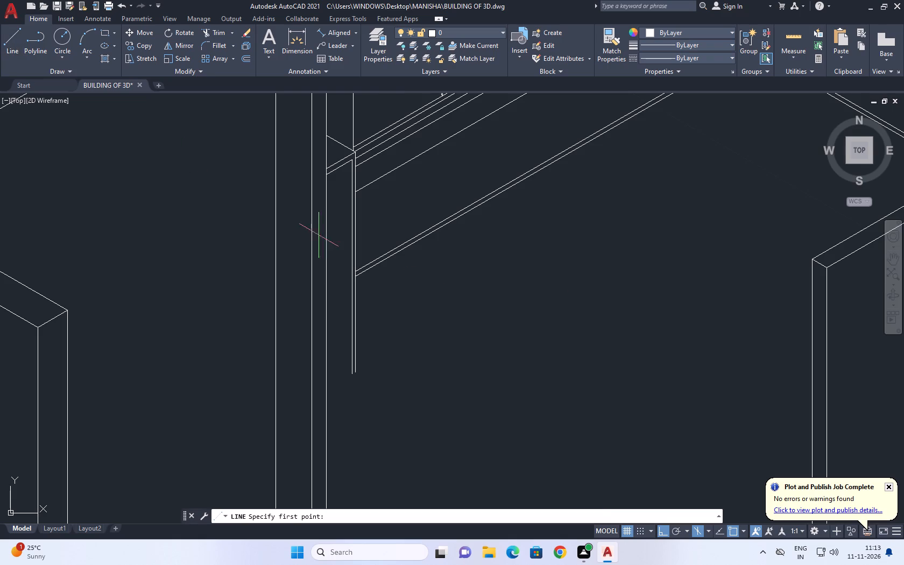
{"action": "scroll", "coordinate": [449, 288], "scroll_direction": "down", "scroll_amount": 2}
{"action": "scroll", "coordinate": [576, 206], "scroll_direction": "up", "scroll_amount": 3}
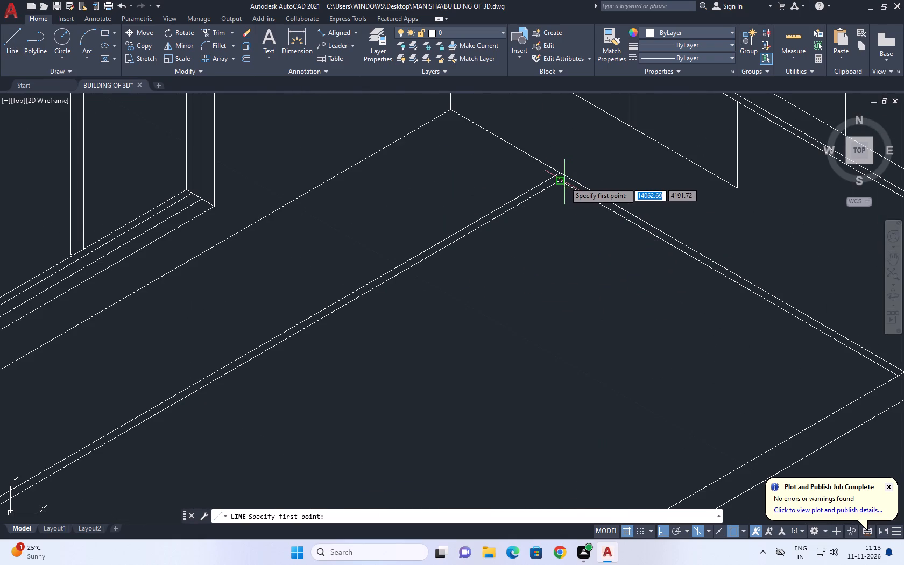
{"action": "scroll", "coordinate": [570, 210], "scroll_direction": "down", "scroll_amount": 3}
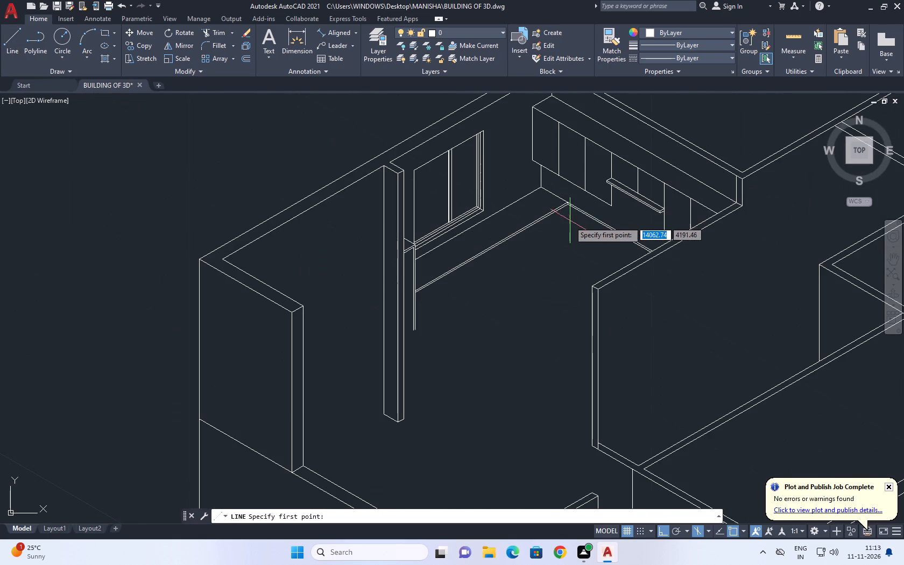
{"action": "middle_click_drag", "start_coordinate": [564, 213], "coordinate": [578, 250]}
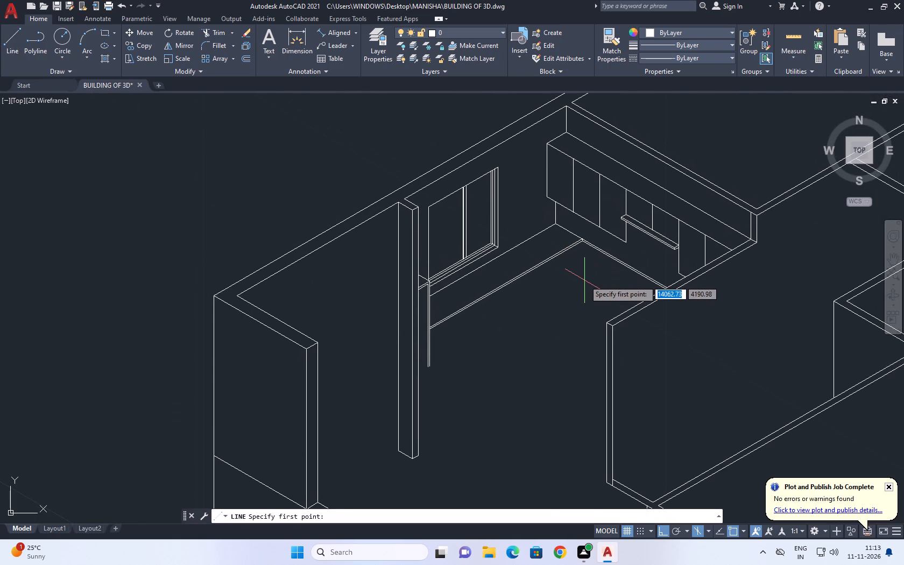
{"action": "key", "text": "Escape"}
Delete the lower of the two parallel lines running along the shelf wall from the counter corner.
{"action": "scroll", "coordinate": [585, 268], "scroll_direction": "up", "scroll_amount": 3}
{"action": "left_click", "coordinate": [674, 216]}
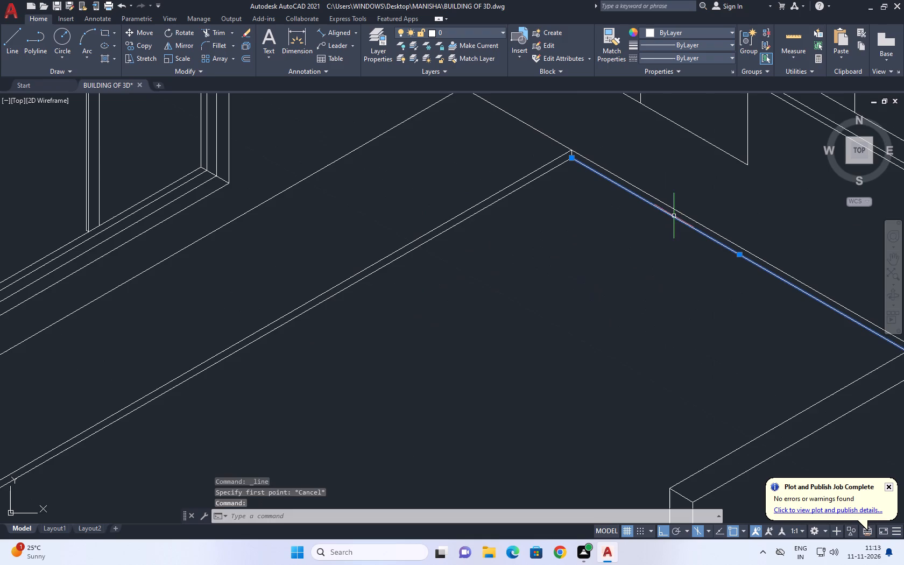
{"action": "middle_click_drag", "start_coordinate": [670, 217], "coordinate": [670, 239]}
{"action": "key", "text": "Delete"}
Copy the shelf wall base line about 0.6 units at 210° along the top isoplane to form the counter's front edge.
{"action": "left_click", "coordinate": [642, 212]}
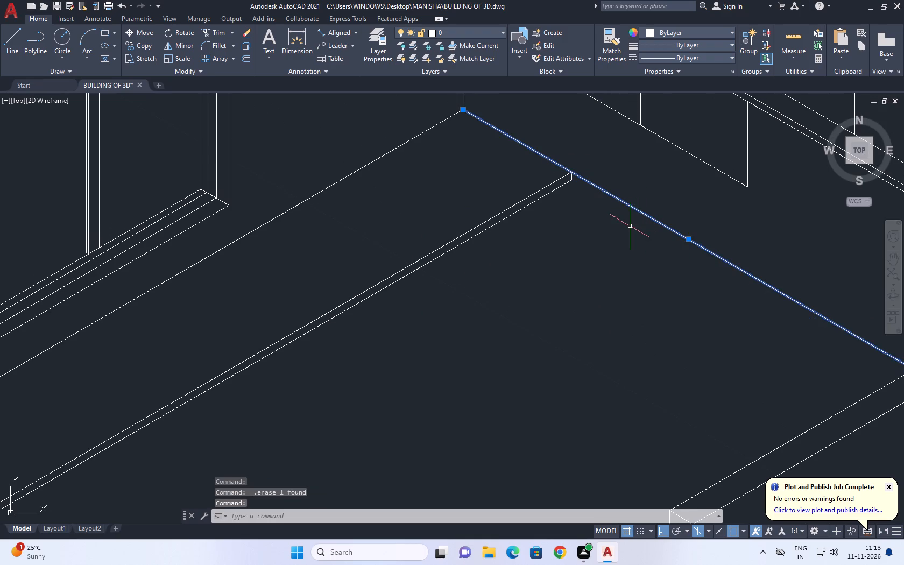
{"action": "middle_click_drag", "start_coordinate": [630, 226], "coordinate": [633, 247]}
{"action": "key", "text": "c"}
{"action": "type", "text": "O"}
{"action": "key", "text": "space"}
{"action": "left_click", "coordinate": [636, 242]}
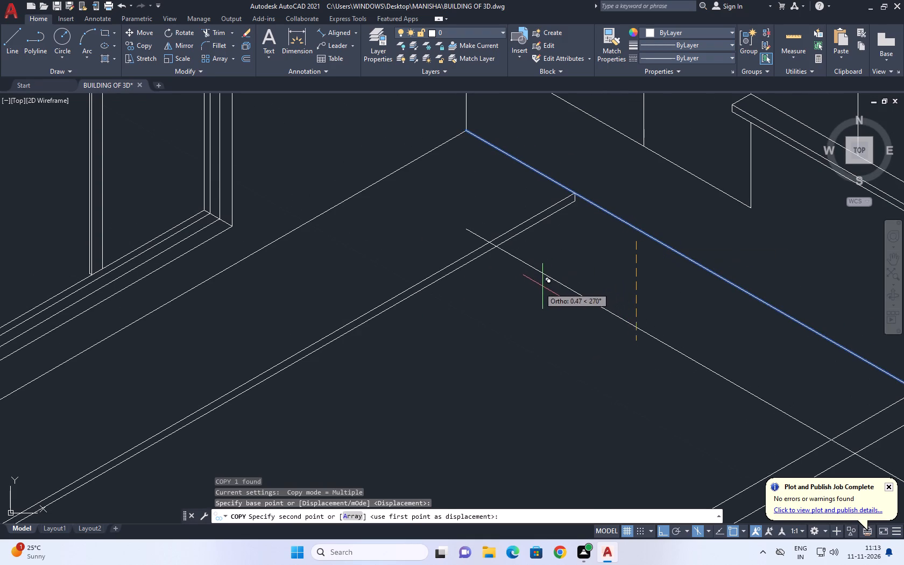
{"action": "key", "text": "F5"}
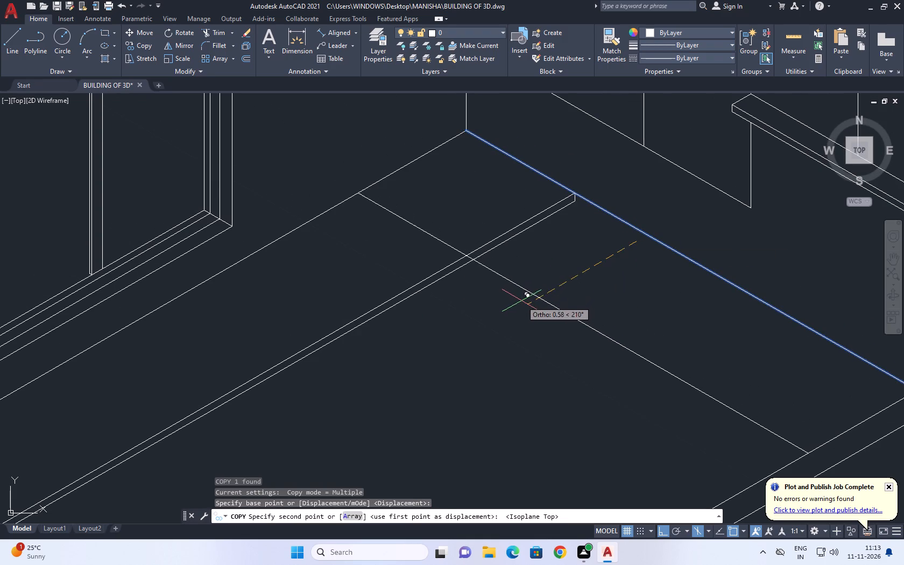
{"action": "left_click", "coordinate": [519, 302]}
{"action": "scroll", "coordinate": [601, 256], "scroll_direction": "down", "scroll_amount": 2}
{"action": "key", "text": "space"}
Trim the doubled window-side lines beyond the copied front edge and remove the short vertical stub at the old corner.
{"action": "middle_click_drag", "start_coordinate": [562, 253], "coordinate": [573, 274]}
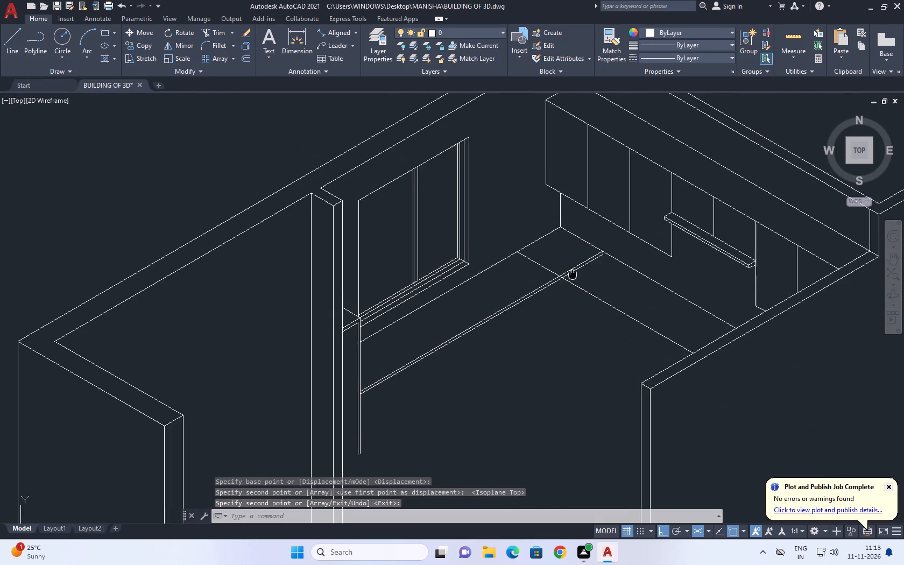
{"action": "middle_click_drag", "start_coordinate": [573, 274], "coordinate": [573, 274]}
{"action": "type", "text": "TR"}
{"action": "key", "text": "space"}
{"action": "scroll", "coordinate": [576, 270], "scroll_direction": "up", "scroll_amount": 3}
{"action": "left_click", "coordinate": [577, 242]}
{"action": "left_click", "coordinate": [656, 296]}
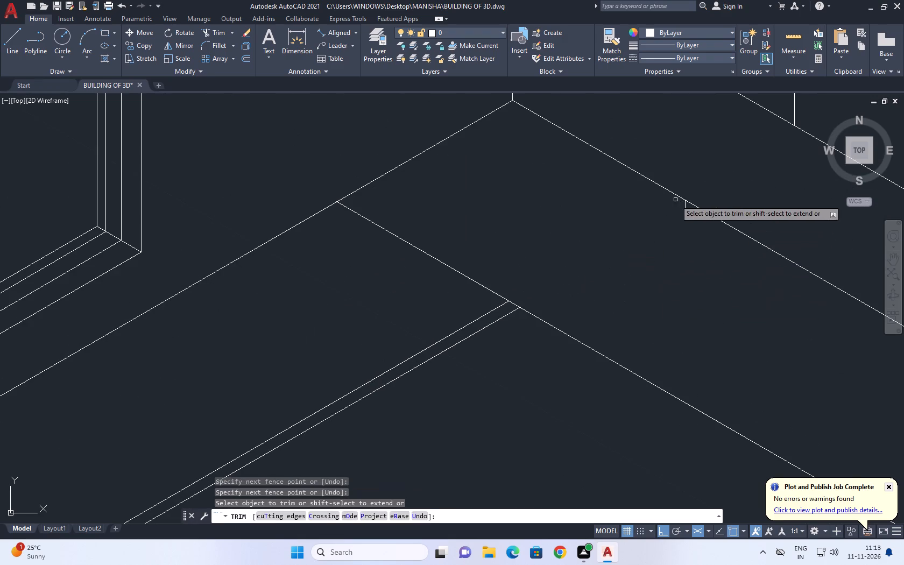
{"action": "scroll", "coordinate": [680, 193], "scroll_direction": "up", "scroll_amount": 1}
{"action": "left_click", "coordinate": [684, 220]}
{"action": "scroll", "coordinate": [684, 220], "scroll_direction": "up", "scroll_amount": 1}
{"action": "left_click", "coordinate": [687, 219]}
{"action": "scroll", "coordinate": [665, 224], "scroll_direction": "down", "scroll_amount": 8}
{"action": "key", "text": "space"}
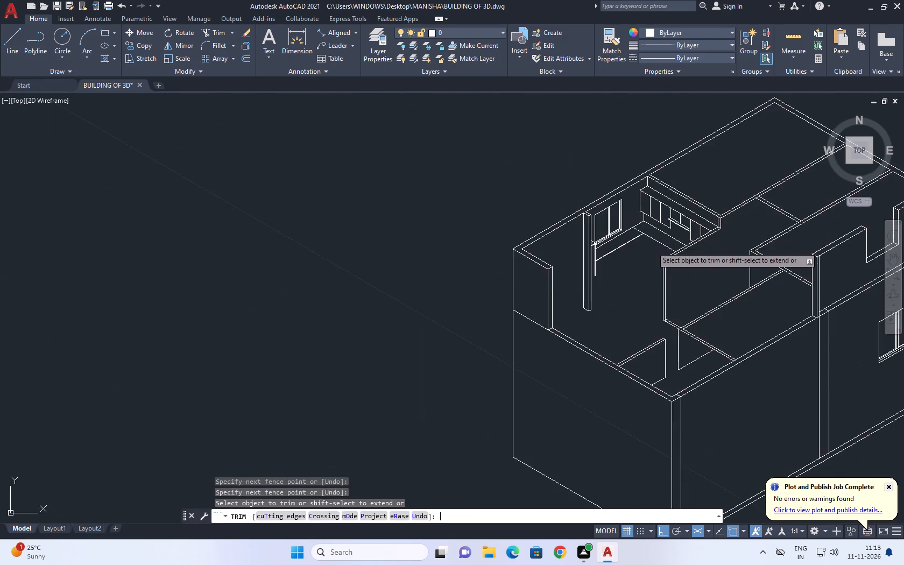
Copy the shelf-side front edge about 0.03 units at 210° to give the counter edge its thickness.
{"action": "scroll", "coordinate": [652, 246], "scroll_direction": "up", "scroll_amount": 4}
{"action": "left_click", "coordinate": [670, 205]}
{"action": "left_click", "coordinate": [659, 200]}
{"action": "middle_click_drag", "start_coordinate": [652, 196], "coordinate": [653, 207]}
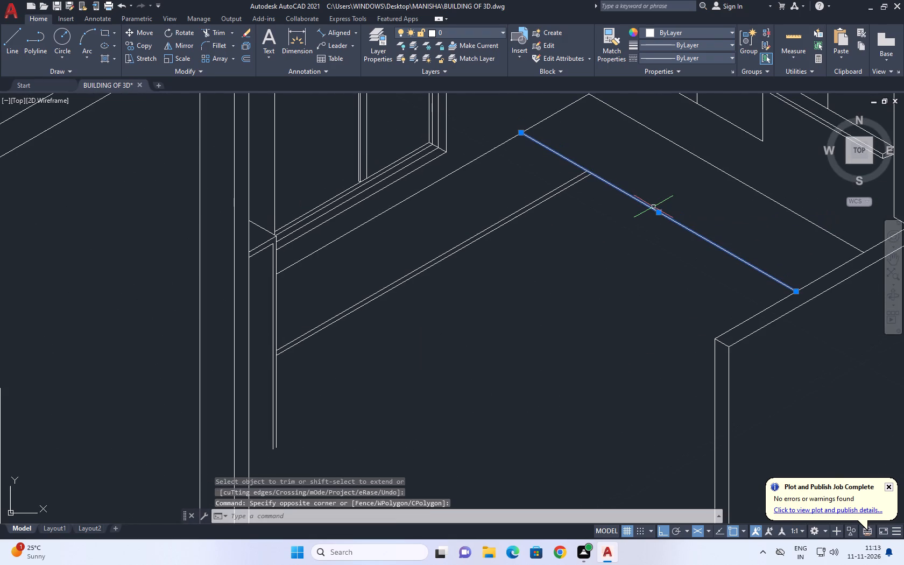
{"action": "type", "text": "CO"}
{"action": "key", "text": "space"}
{"action": "scroll", "coordinate": [585, 171], "scroll_direction": "up", "scroll_amount": 5}
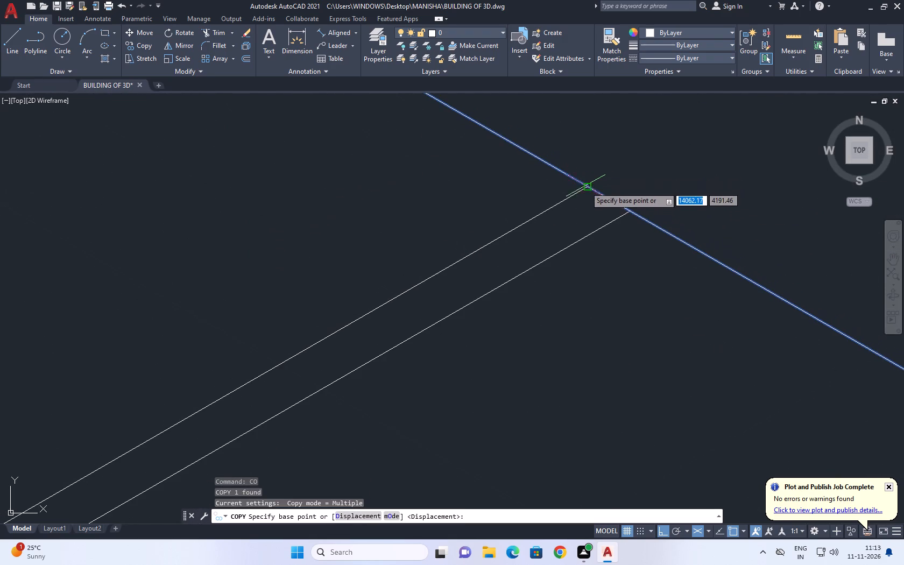
{"action": "left_click", "coordinate": [586, 189]}
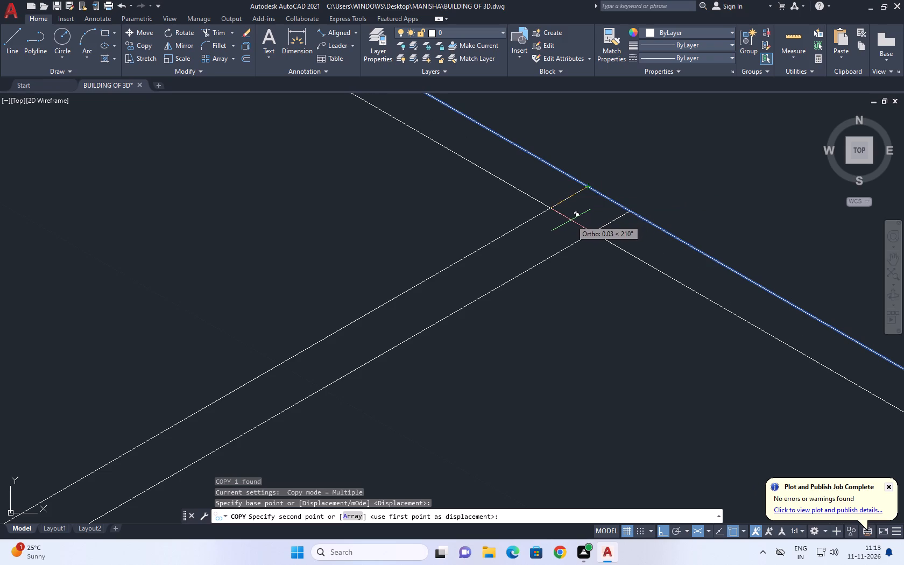
{"action": "left_click", "coordinate": [567, 223]}
{"action": "key", "text": "space"}
Trim the offset shelf-side line and the lower window-side line where they cross so they form a lower corner.
{"action": "scroll", "coordinate": [616, 178], "scroll_direction": "down", "scroll_amount": 3}
{"action": "middle_click_drag", "start_coordinate": [642, 166], "coordinate": [642, 176]}
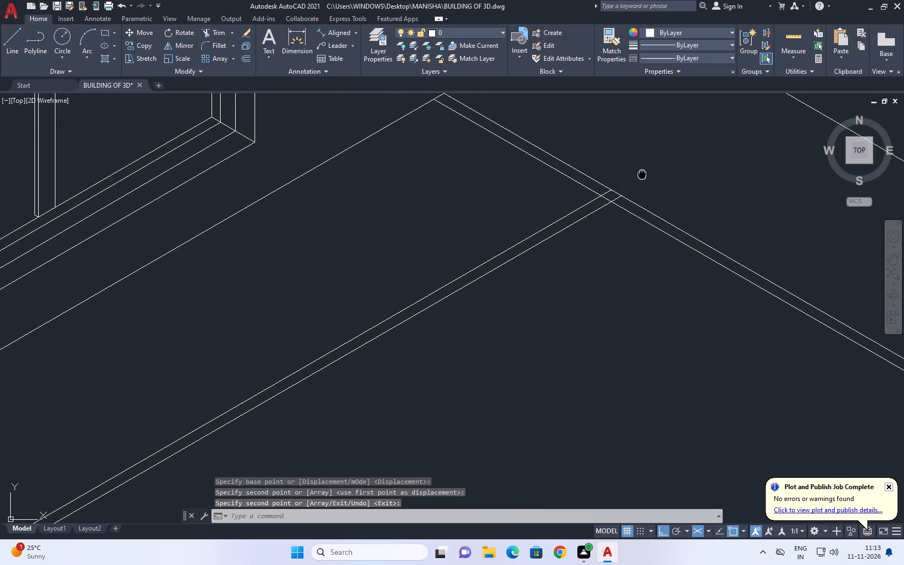
{"action": "middle_click_drag", "start_coordinate": [642, 176], "coordinate": [641, 185]}
{"action": "type", "text": "TR"}
{"action": "key", "text": "space"}
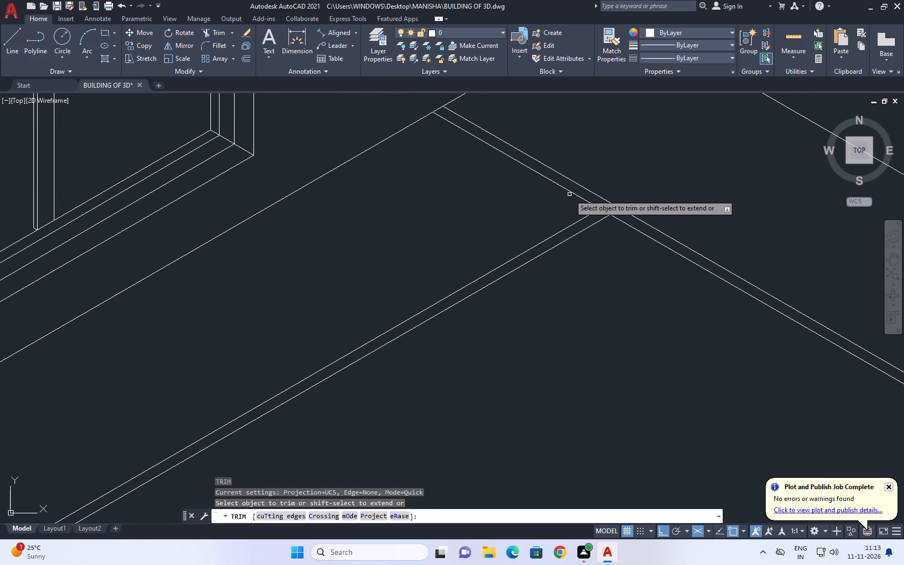
{"action": "left_click", "coordinate": [568, 191]}
{"action": "scroll", "coordinate": [606, 214], "scroll_direction": "up", "scroll_amount": 2}
{"action": "left_click", "coordinate": [603, 211]}
{"action": "scroll", "coordinate": [603, 211], "scroll_direction": "up", "scroll_amount": 1}
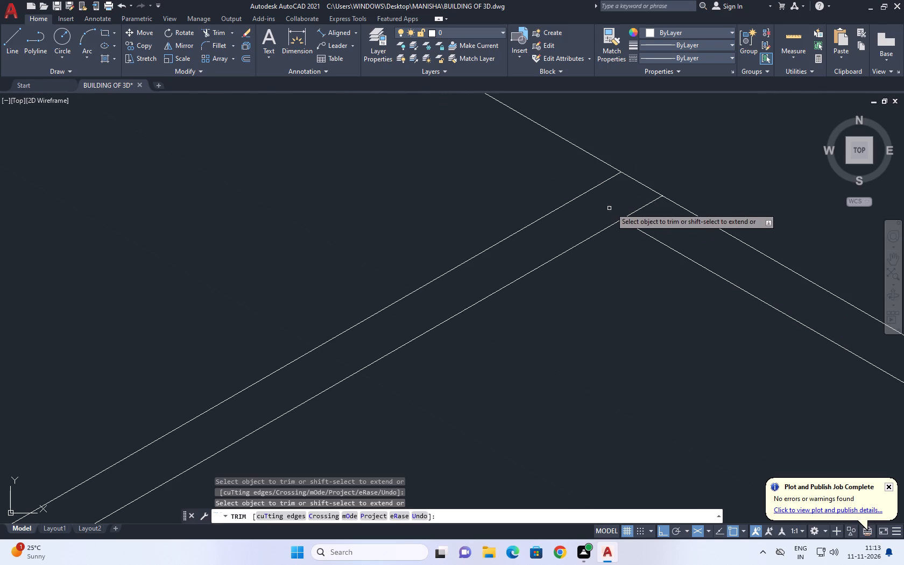
{"action": "left_click", "coordinate": [633, 211]}
{"action": "key", "text": "space"}
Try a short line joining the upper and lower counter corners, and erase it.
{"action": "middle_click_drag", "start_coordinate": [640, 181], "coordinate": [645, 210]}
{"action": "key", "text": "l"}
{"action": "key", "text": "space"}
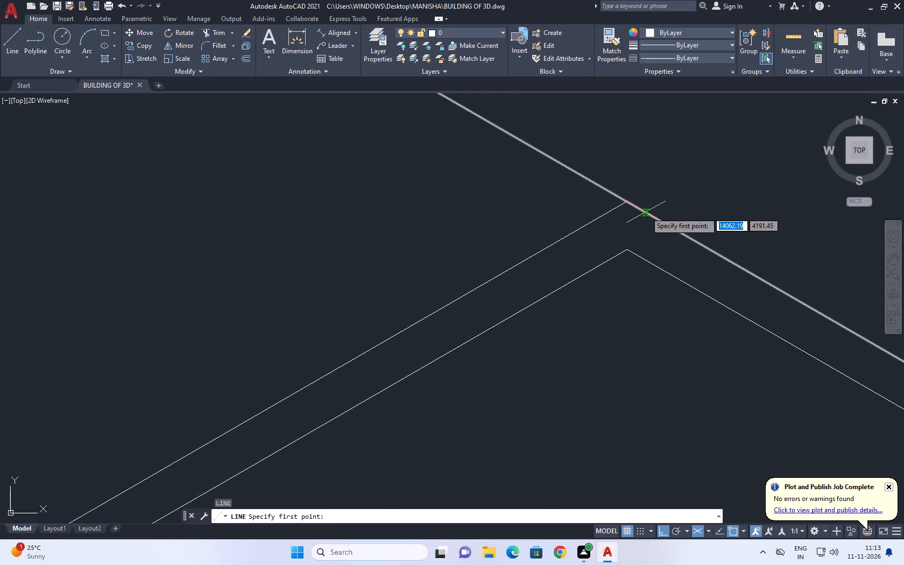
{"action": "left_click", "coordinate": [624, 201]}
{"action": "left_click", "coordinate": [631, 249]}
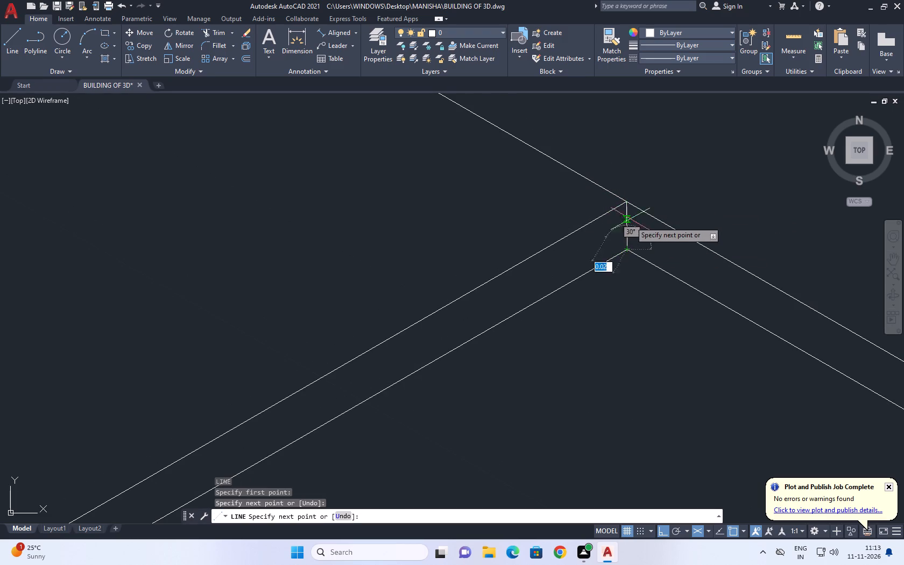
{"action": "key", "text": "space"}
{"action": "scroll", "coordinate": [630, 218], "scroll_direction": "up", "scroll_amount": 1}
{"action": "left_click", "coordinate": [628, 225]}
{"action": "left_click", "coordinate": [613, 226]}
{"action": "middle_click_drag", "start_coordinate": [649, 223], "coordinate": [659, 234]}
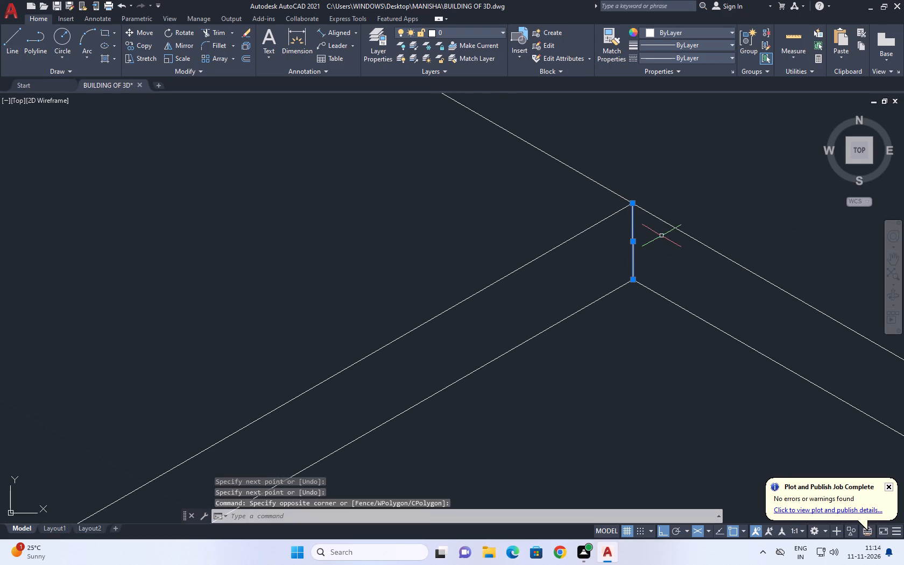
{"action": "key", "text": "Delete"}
Draw a vertical line from the upper counter corner down past the lower corner using the right isoplane.
{"action": "middle_click_drag", "start_coordinate": [651, 220], "coordinate": [657, 240]}
{"action": "type", "text": "L"}
{"action": "key", "text": "space"}
{"action": "left_click", "coordinate": [636, 222]}
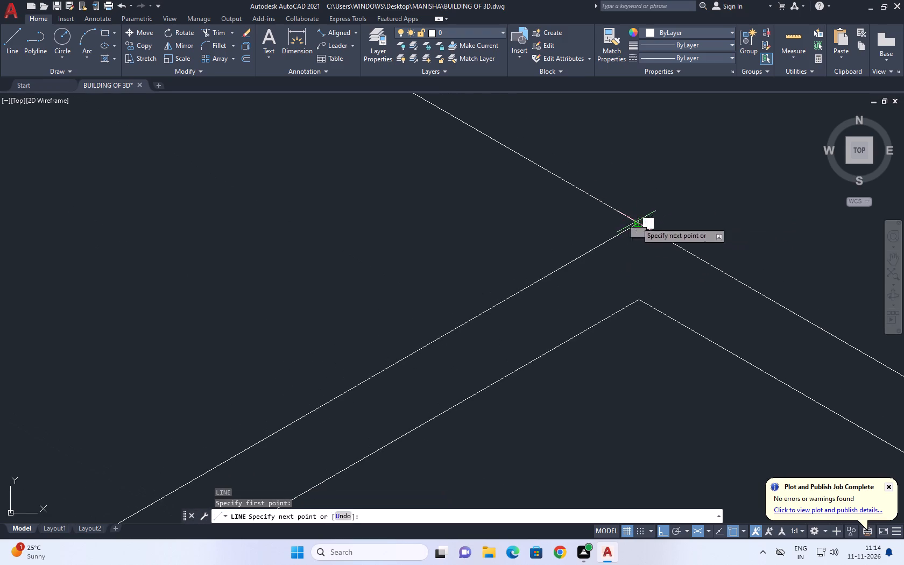
{"action": "key", "text": "F5"}
{"action": "left_click", "coordinate": [639, 368]}
{"action": "key", "text": "Escape"}
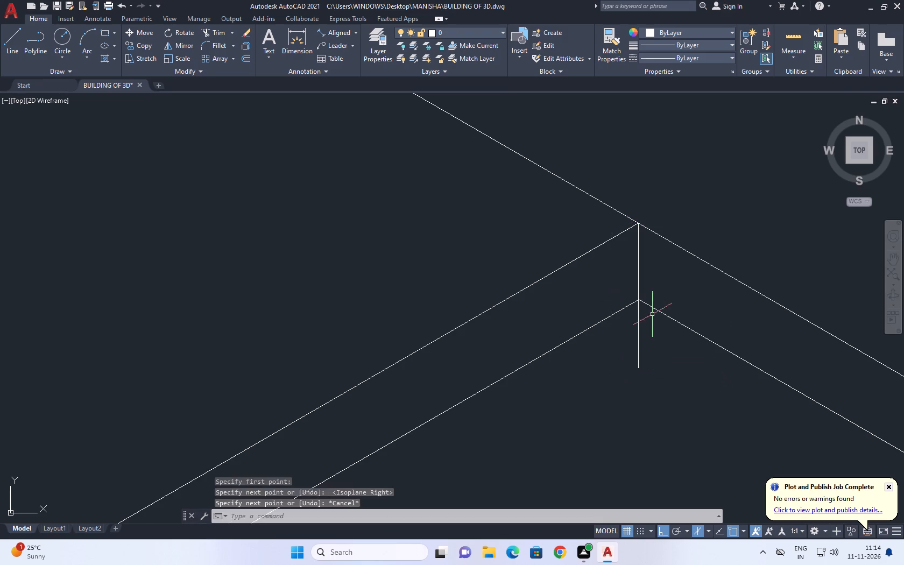
Extend the lower shelf-side counter line to the new vertical corner line.
{"action": "scroll", "coordinate": [652, 314], "scroll_direction": "up", "scroll_amount": 3}
{"action": "scroll", "coordinate": [626, 266], "scroll_direction": "up", "scroll_amount": 1}
{"action": "type", "text": "EX"}
{"action": "key", "text": "space"}
{"action": "left_click", "coordinate": [651, 261]}
{"action": "left_click", "coordinate": [615, 314]}
{"action": "key", "text": "Escape"}
Move the lower window-side counter line so its end sits on the vertical corner line.
{"action": "left_click", "coordinate": [556, 276]}
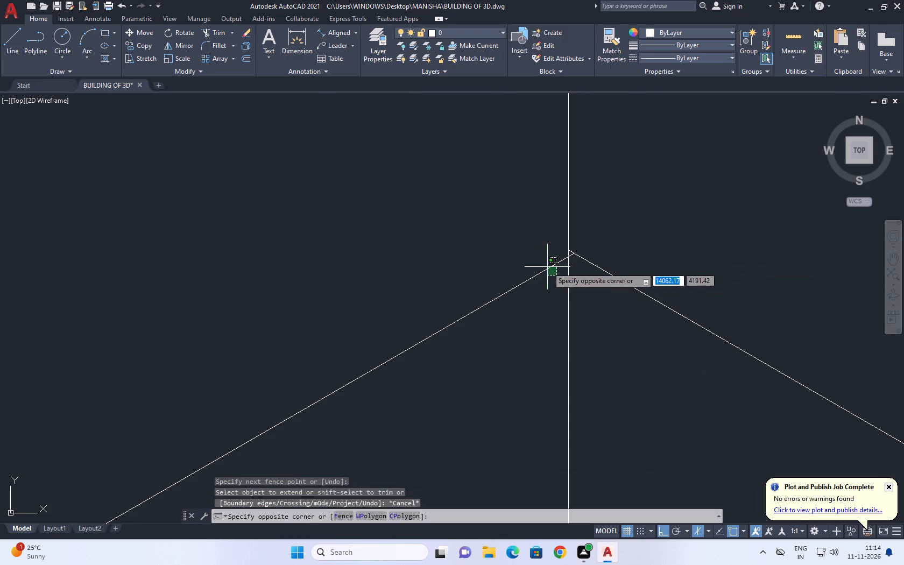
{"action": "left_click", "coordinate": [545, 265]}
{"action": "middle_click_drag", "start_coordinate": [547, 263], "coordinate": [573, 309]}
{"action": "key", "text": "m"}
{"action": "key", "text": "space"}
{"action": "scroll", "coordinate": [598, 303], "scroll_direction": "up", "scroll_amount": 2}
{"action": "left_click", "coordinate": [599, 297]}
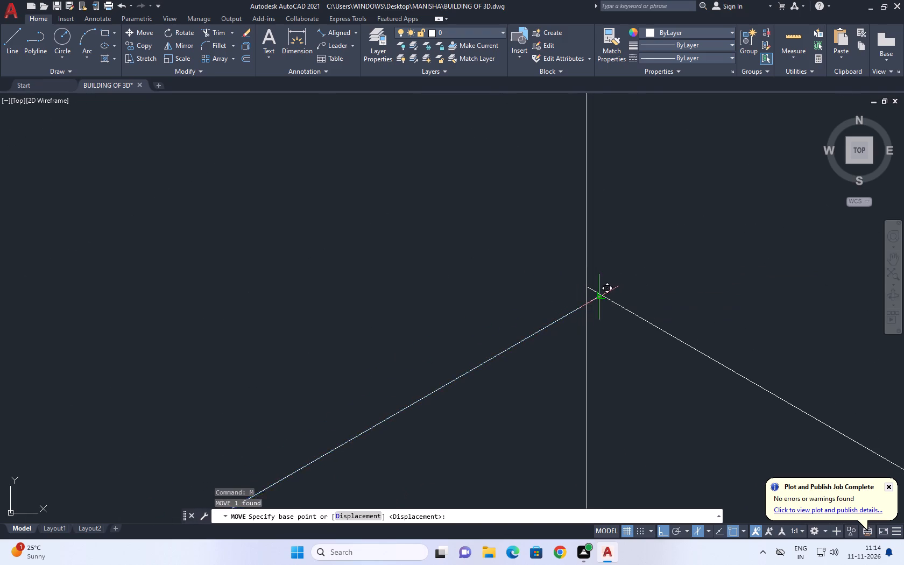
{"action": "left_click", "coordinate": [581, 288]}
Move the lower window-side counter line up the vertical corner line so its end meets the lower shelf-side line.
{"action": "scroll", "coordinate": [595, 278], "scroll_direction": "down", "scroll_amount": 4}
{"action": "scroll", "coordinate": [597, 284], "scroll_direction": "up", "scroll_amount": 4}
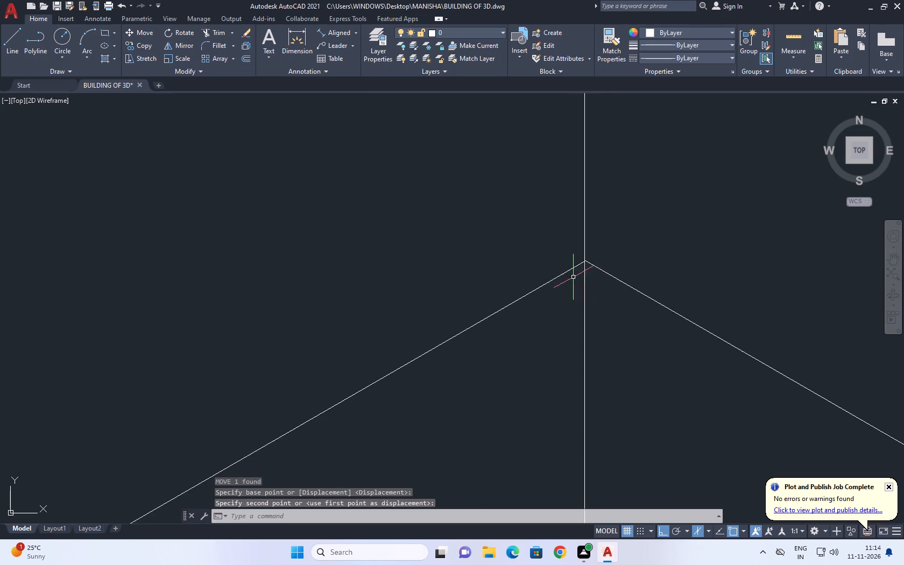
{"action": "scroll", "coordinate": [573, 277], "scroll_direction": "up", "scroll_amount": 6}
{"action": "left_click_drag", "start_coordinate": [609, 243], "coordinate": [609, 231]}
{"action": "left_click", "coordinate": [568, 192]}
{"action": "middle_click_drag", "start_coordinate": [616, 195], "coordinate": [572, 324]}
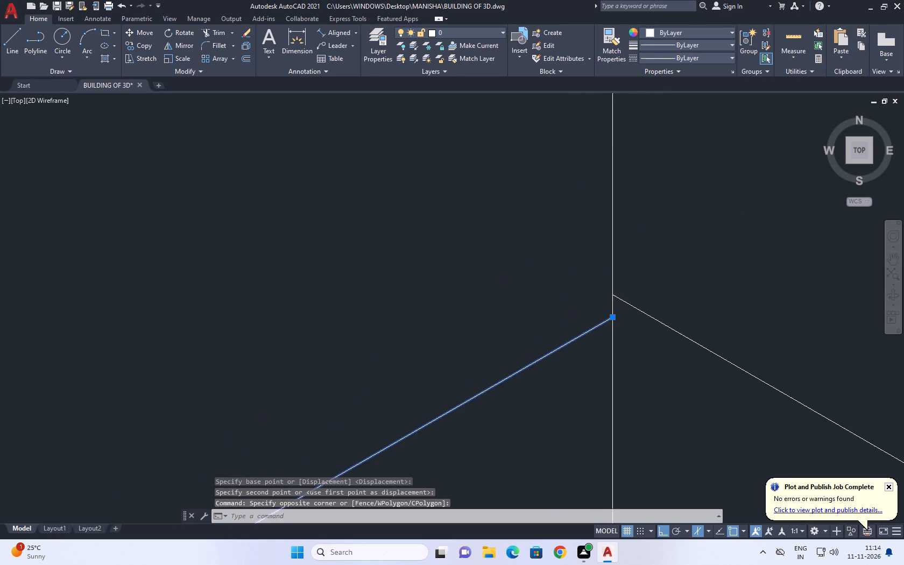
{"action": "key", "text": "m"}
{"action": "key", "text": "space"}
{"action": "scroll", "coordinate": [617, 322], "scroll_direction": "up", "scroll_amount": 2}
{"action": "left_click", "coordinate": [599, 310]}
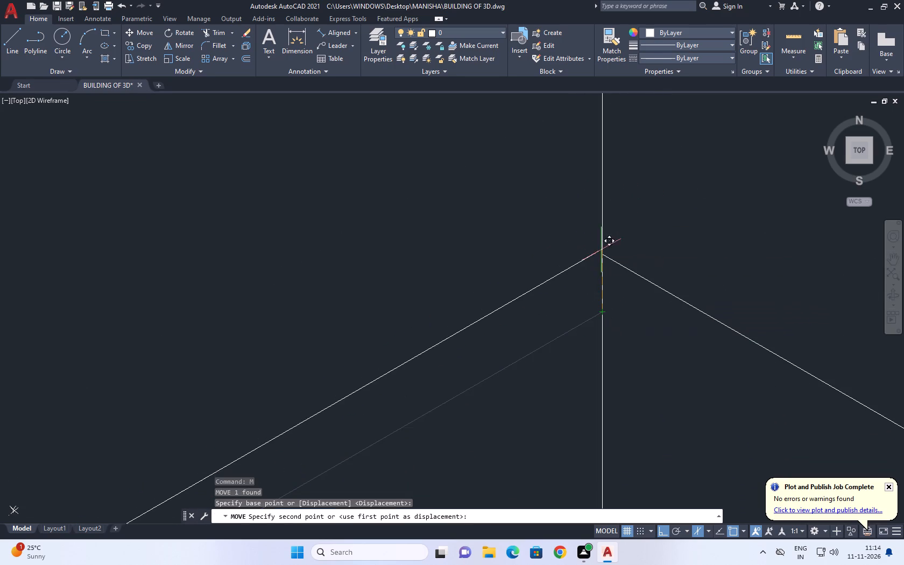
{"action": "left_click", "coordinate": [604, 255]}
{"action": "scroll", "coordinate": [629, 227], "scroll_direction": "down", "scroll_amount": 17}
Trim the piece of the vertical corner line that extends below the lower counter corner.
{"action": "middle_click_drag", "start_coordinate": [689, 197], "coordinate": [683, 240]}
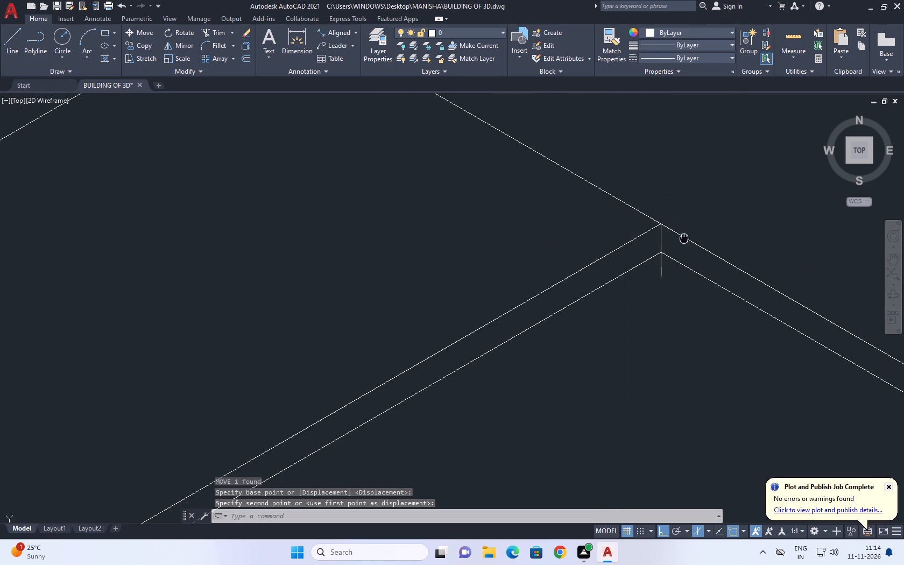
{"action": "middle_click_drag", "start_coordinate": [683, 240], "coordinate": [681, 246]}
{"action": "scroll", "coordinate": [680, 248], "scroll_direction": "down", "scroll_amount": 1}
{"action": "key", "text": "t"}
{"action": "key", "text": "r"}
{"action": "key", "text": "space"}
{"action": "scroll", "coordinate": [675, 262], "scroll_direction": "up", "scroll_amount": 1}
{"action": "left_click", "coordinate": [660, 268]}
{"action": "scroll", "coordinate": [599, 292], "scroll_direction": "down", "scroll_amount": 4}
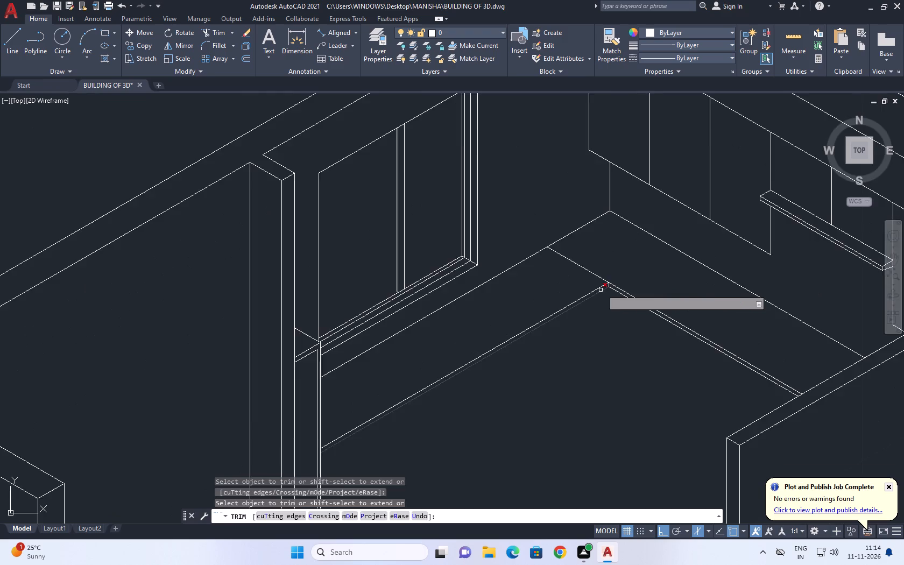
{"action": "scroll", "coordinate": [602, 288], "scroll_direction": "down", "scroll_amount": 4}
{"action": "key", "text": "Escape"}
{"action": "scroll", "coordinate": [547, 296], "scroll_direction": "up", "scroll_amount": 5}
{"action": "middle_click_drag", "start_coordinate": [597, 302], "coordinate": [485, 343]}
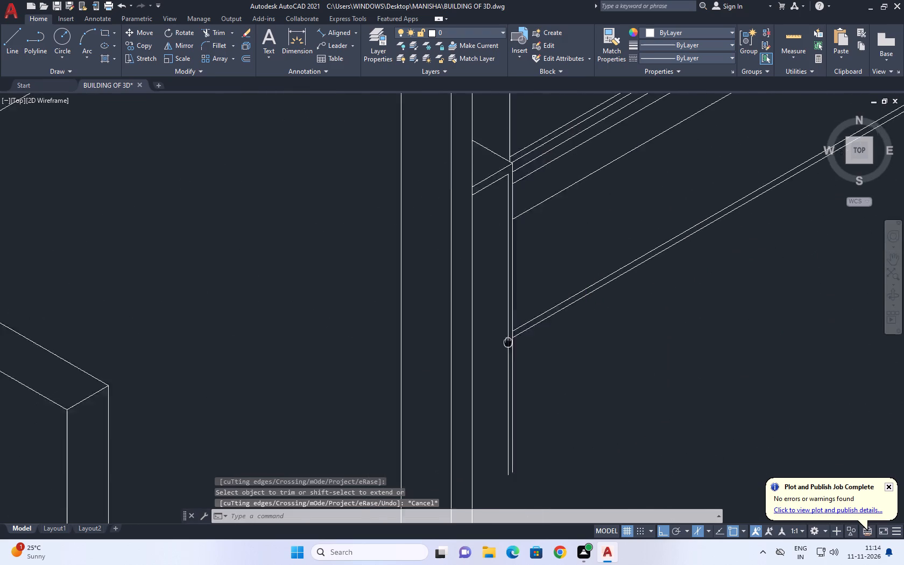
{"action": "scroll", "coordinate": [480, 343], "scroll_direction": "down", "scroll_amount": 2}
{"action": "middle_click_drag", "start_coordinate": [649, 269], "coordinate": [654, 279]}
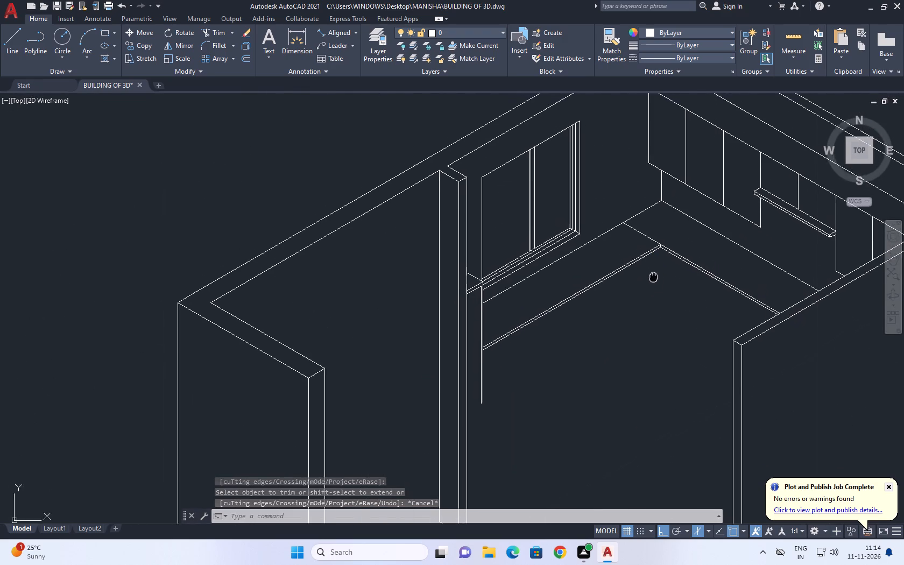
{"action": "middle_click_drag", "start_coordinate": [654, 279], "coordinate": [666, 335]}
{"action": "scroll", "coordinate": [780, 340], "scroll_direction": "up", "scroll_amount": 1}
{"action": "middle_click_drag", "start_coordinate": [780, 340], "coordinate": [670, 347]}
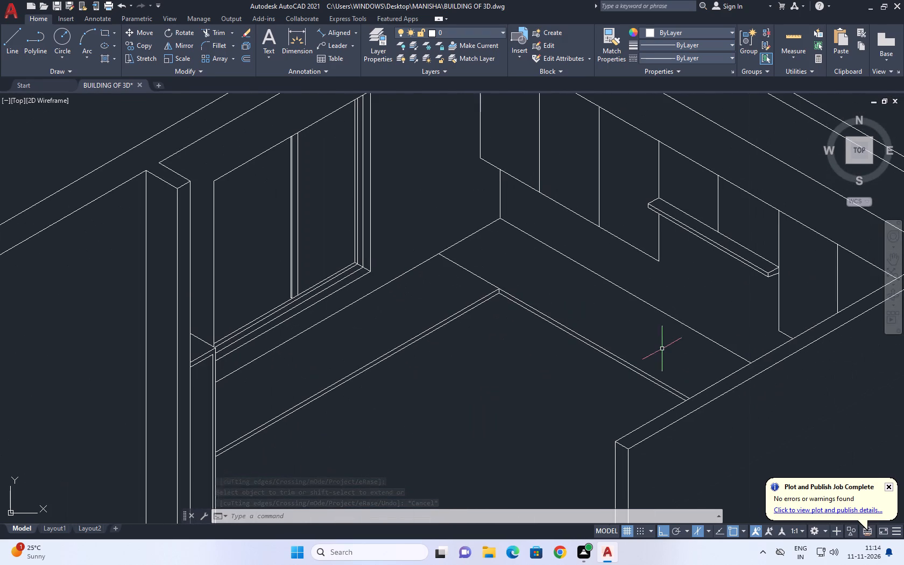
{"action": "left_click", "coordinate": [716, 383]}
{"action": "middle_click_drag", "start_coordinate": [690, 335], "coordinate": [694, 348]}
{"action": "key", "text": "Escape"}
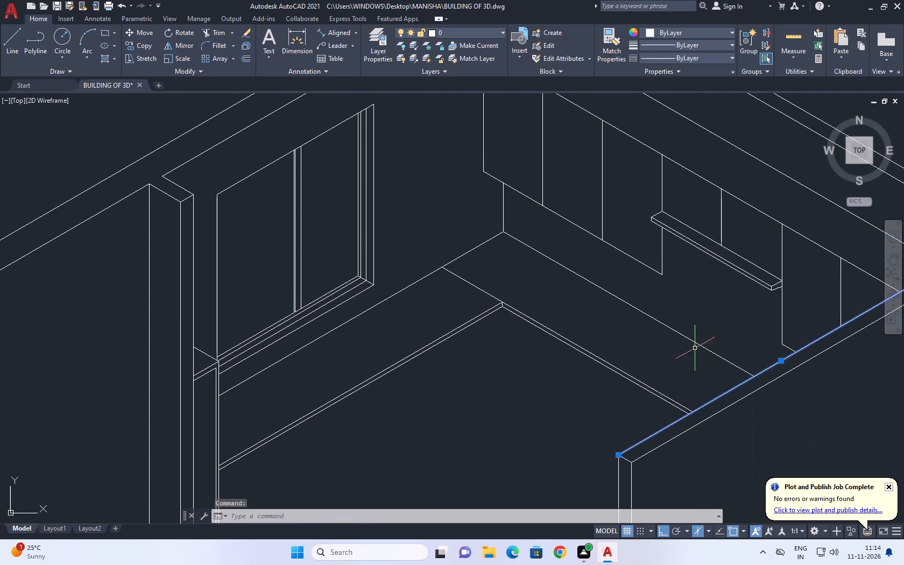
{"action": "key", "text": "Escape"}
Draw a line about 0.59 long across the shelf-side counter's end, from its front edge to its back edge along the low wall.
{"action": "middle_click_drag", "start_coordinate": [743, 389], "coordinate": [649, 379]}
{"action": "key", "text": "l"}
{"action": "key", "text": "space"}
{"action": "scroll", "coordinate": [604, 397], "scroll_direction": "up", "scroll_amount": 1}
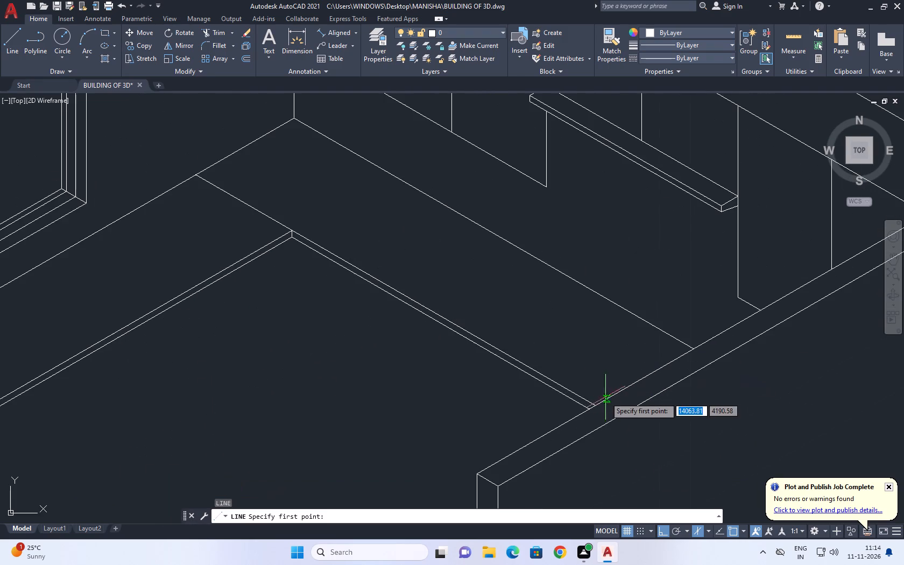
{"action": "left_click_drag", "start_coordinate": [596, 405], "coordinate": [663, 399]}
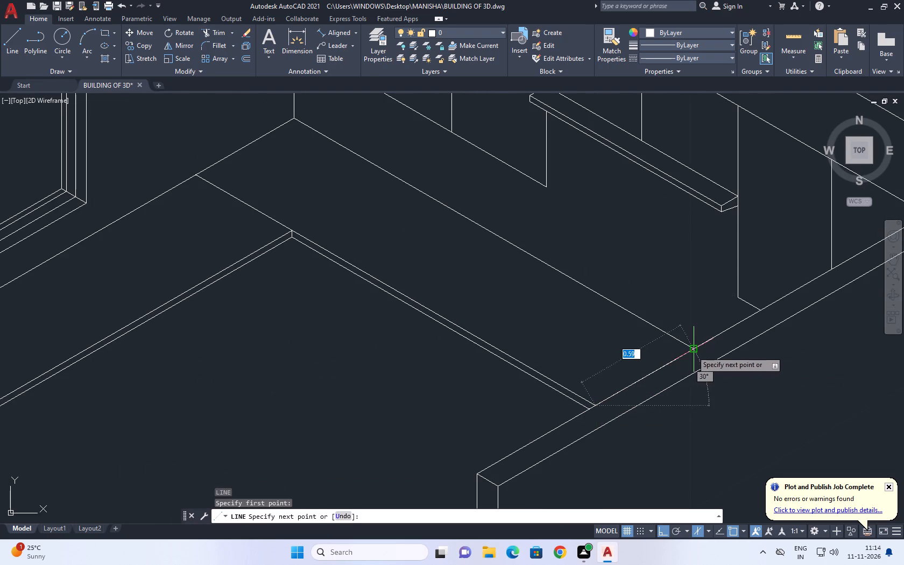
{"action": "left_click", "coordinate": [695, 350]}
{"action": "key", "text": "Escape"}
Move the counter's end line about 0.67 along the counter, away from the low wall, using the left isoplane.
{"action": "left_click", "coordinate": [672, 361]}
{"action": "middle_click_drag", "start_coordinate": [632, 336], "coordinate": [658, 357]}
{"action": "key", "text": "m"}
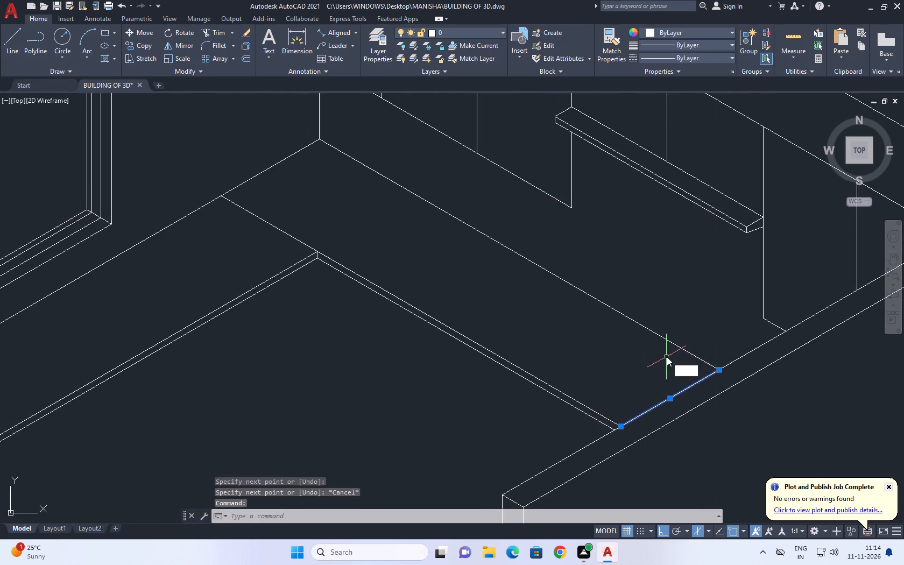
{"action": "key", "text": "space"}
{"action": "scroll", "coordinate": [651, 374], "scroll_direction": "up", "scroll_amount": 2}
{"action": "left_click", "coordinate": [650, 378]}
{"action": "scroll", "coordinate": [638, 352], "scroll_direction": "down", "scroll_amount": 1}
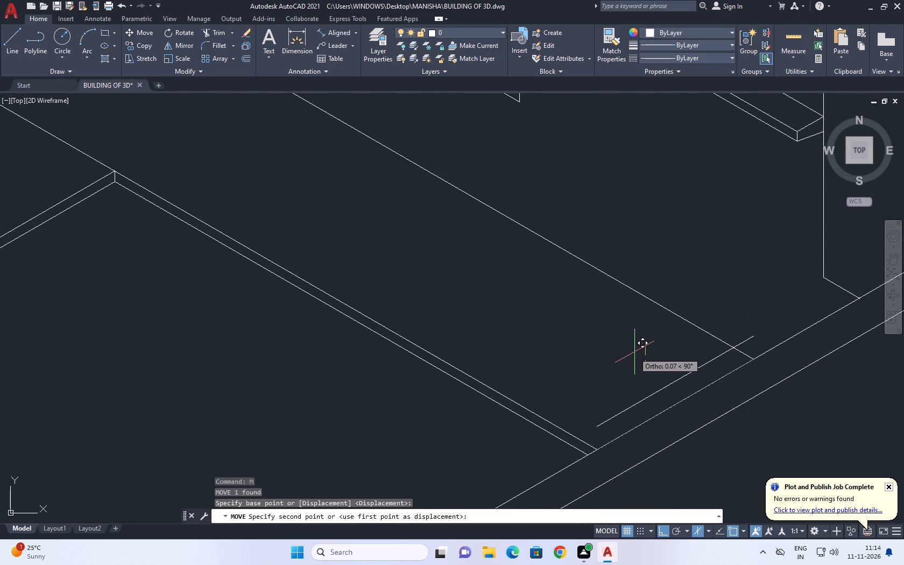
{"action": "key", "text": "F5"}
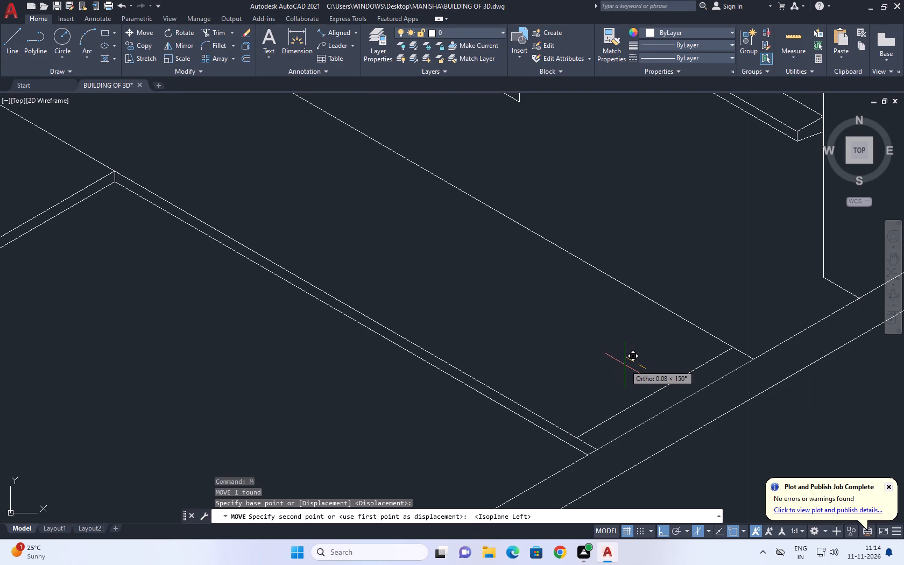
{"action": "scroll", "coordinate": [600, 329], "scroll_direction": "down", "scroll_amount": 2}
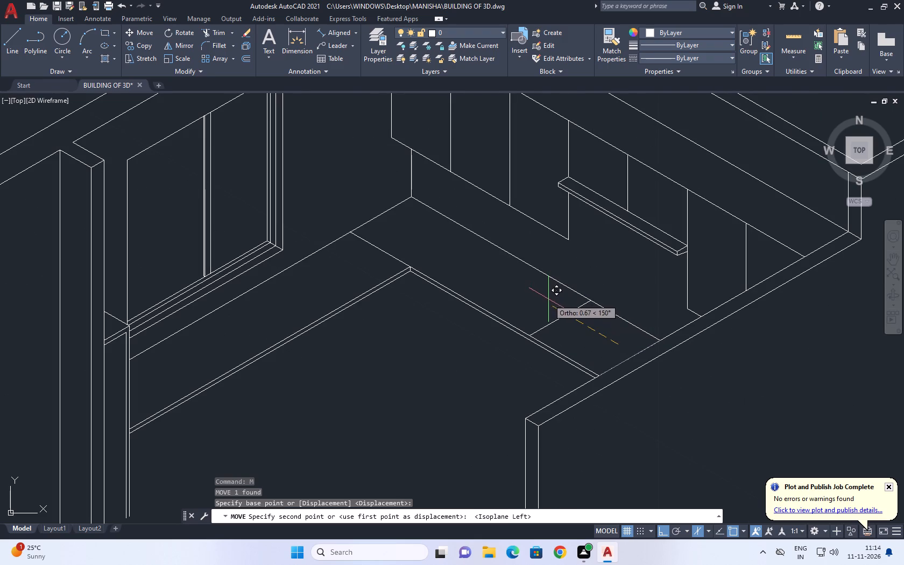
{"action": "left_click", "coordinate": [549, 301]}
{"action": "key", "text": "Escape"}
Draw a circle of about 0.07 radius on the counter section beside the new dividing line, near the back edge.
{"action": "middle_click_drag", "start_coordinate": [575, 358], "coordinate": [641, 389]}
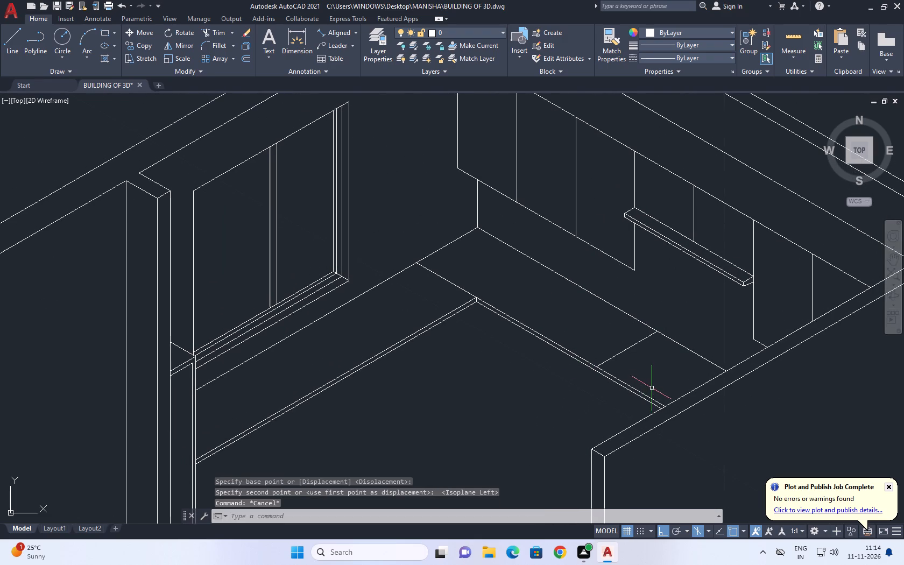
{"action": "middle_click_drag", "start_coordinate": [705, 390], "coordinate": [747, 408]}
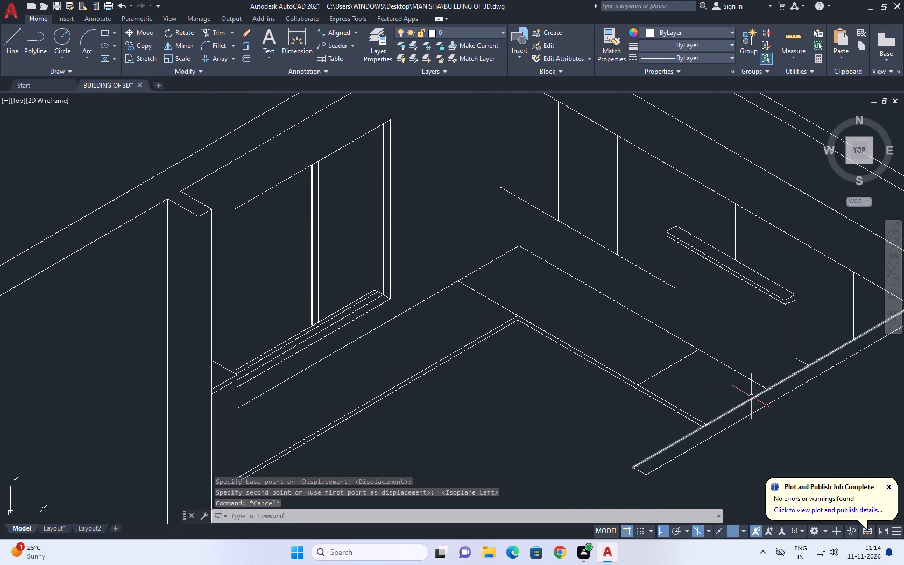
{"action": "type", "text": "C"}
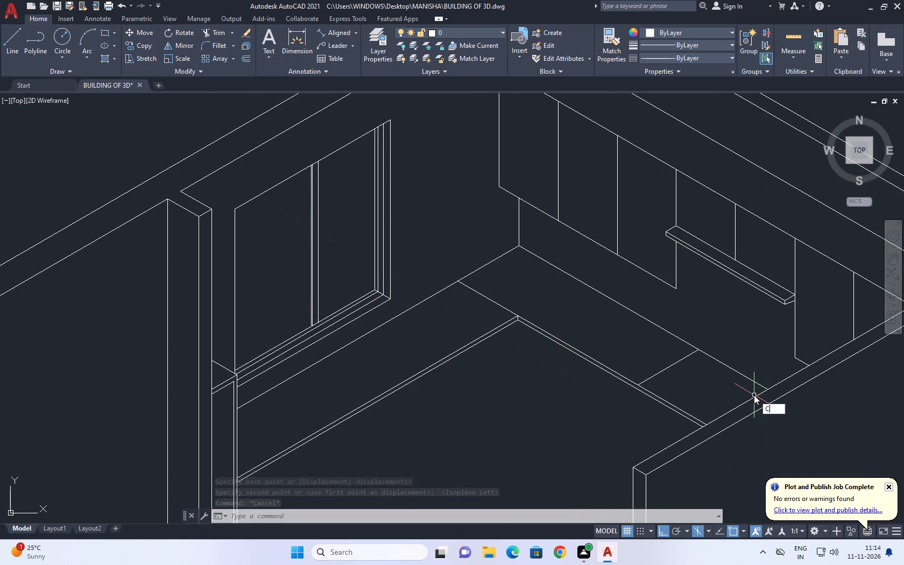
{"action": "key", "text": "space"}
{"action": "scroll", "coordinate": [732, 382], "scroll_direction": "up", "scroll_amount": 2}
{"action": "left_click", "coordinate": [660, 357]}
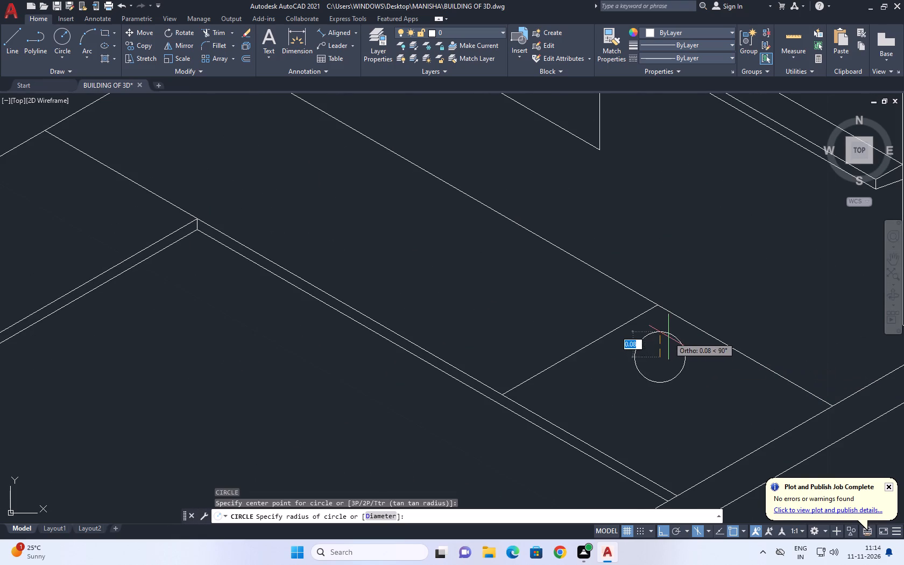
{"action": "left_click", "coordinate": [667, 339]}
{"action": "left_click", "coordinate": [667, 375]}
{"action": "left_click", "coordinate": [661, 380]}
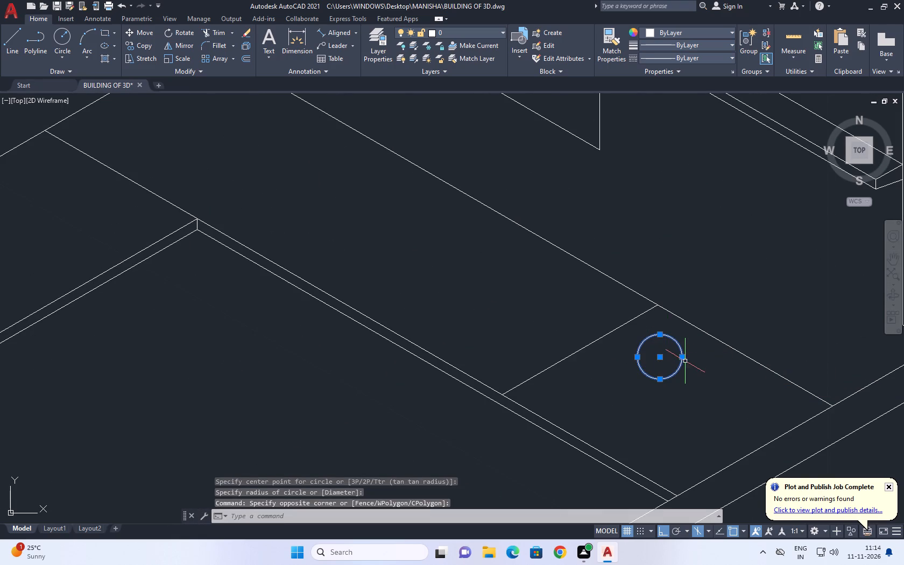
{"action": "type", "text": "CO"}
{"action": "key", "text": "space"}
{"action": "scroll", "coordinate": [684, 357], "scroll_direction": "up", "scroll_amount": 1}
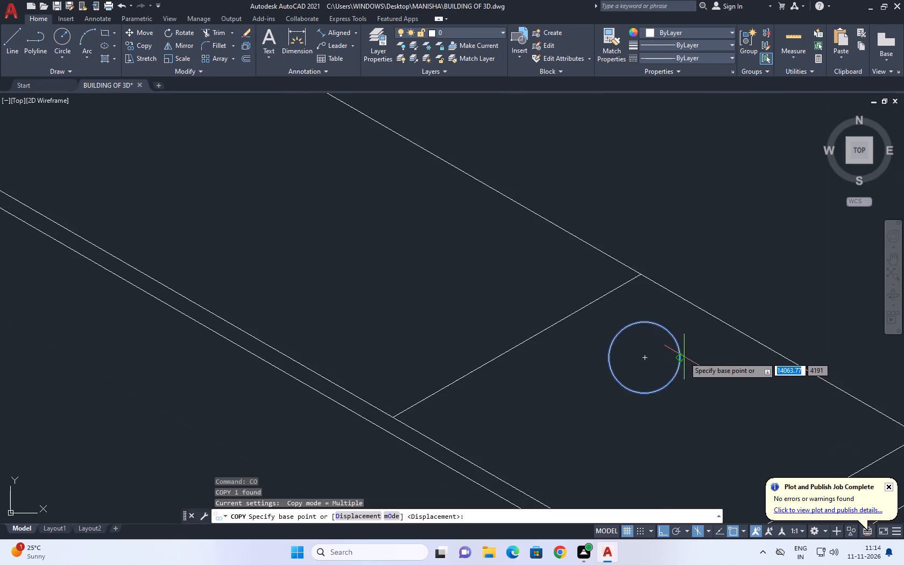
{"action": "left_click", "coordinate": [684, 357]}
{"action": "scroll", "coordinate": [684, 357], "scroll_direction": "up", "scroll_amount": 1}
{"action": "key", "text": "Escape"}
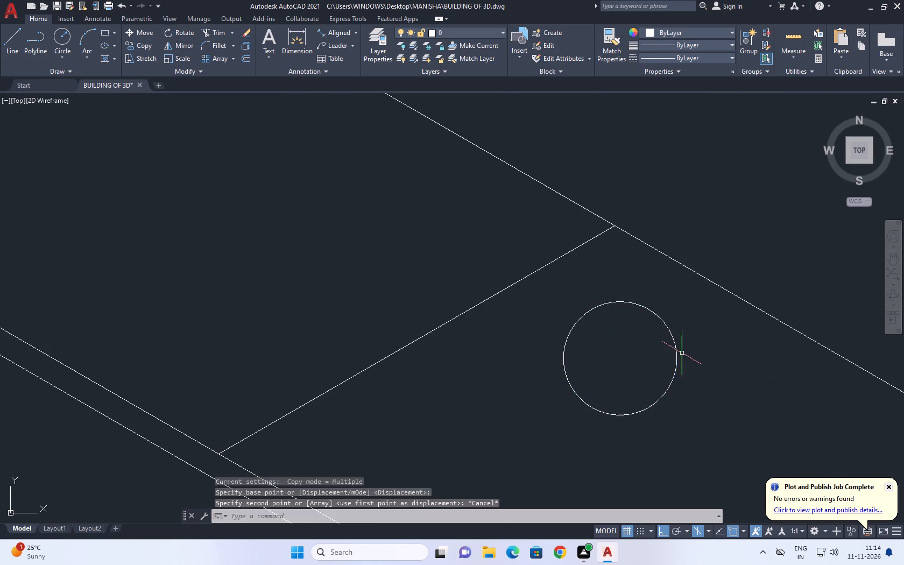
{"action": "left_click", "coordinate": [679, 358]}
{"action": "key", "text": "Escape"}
Draw a slightly smaller concentric circle inside the circle on the counter section.
{"action": "key", "text": "c"}
{"action": "key", "text": "space"}
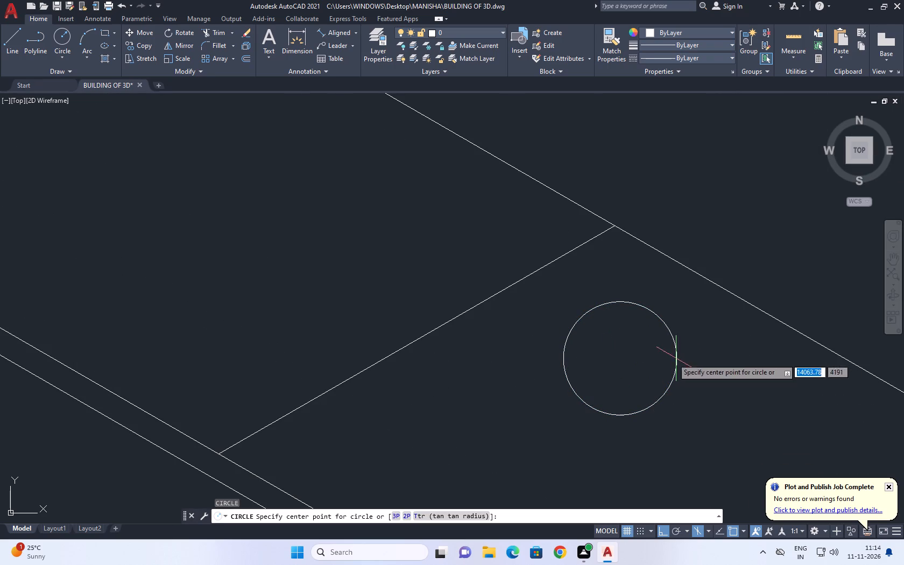
{"action": "left_click", "coordinate": [620, 356]}
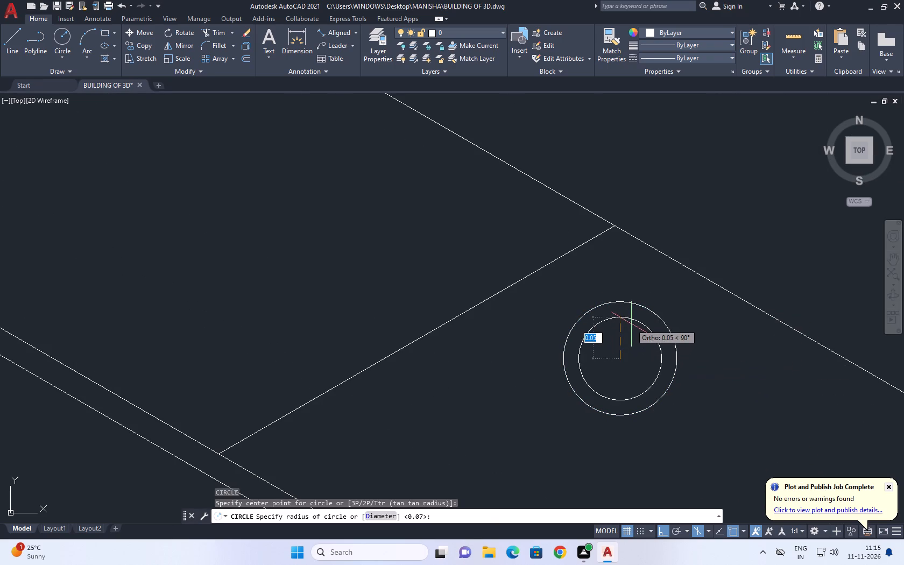
{"action": "left_click", "coordinate": [633, 318]}
Copy both concentric circles along the counter's back edge toward the low wall.
{"action": "scroll", "coordinate": [632, 320], "scroll_direction": "down", "scroll_amount": 2}
{"action": "middle_click_drag", "start_coordinate": [632, 348], "coordinate": [663, 334]}
{"action": "scroll", "coordinate": [679, 322], "scroll_direction": "up", "scroll_amount": 2}
{"action": "left_click_drag", "start_coordinate": [694, 380], "coordinate": [689, 377]}
{"action": "left_click", "coordinate": [639, 329]}
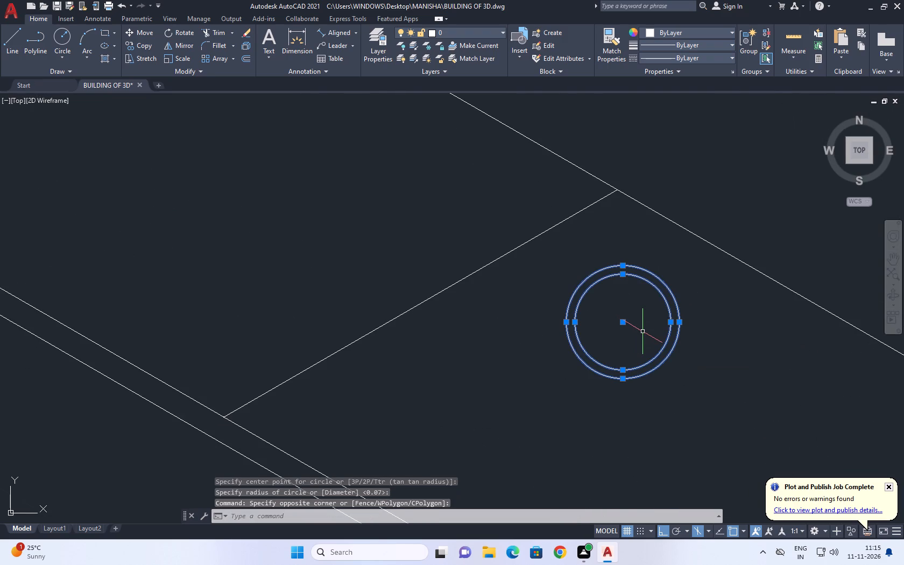
{"action": "type", "text": "CO"}
{"action": "key", "text": "space"}
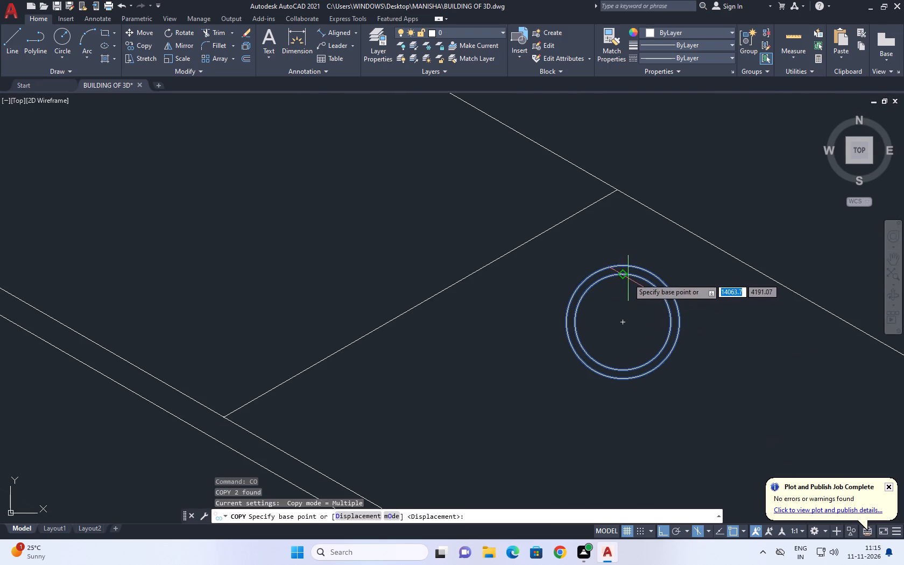
{"action": "left_click", "coordinate": [621, 322]}
{"action": "scroll", "coordinate": [623, 322], "scroll_direction": "down", "scroll_amount": 3}
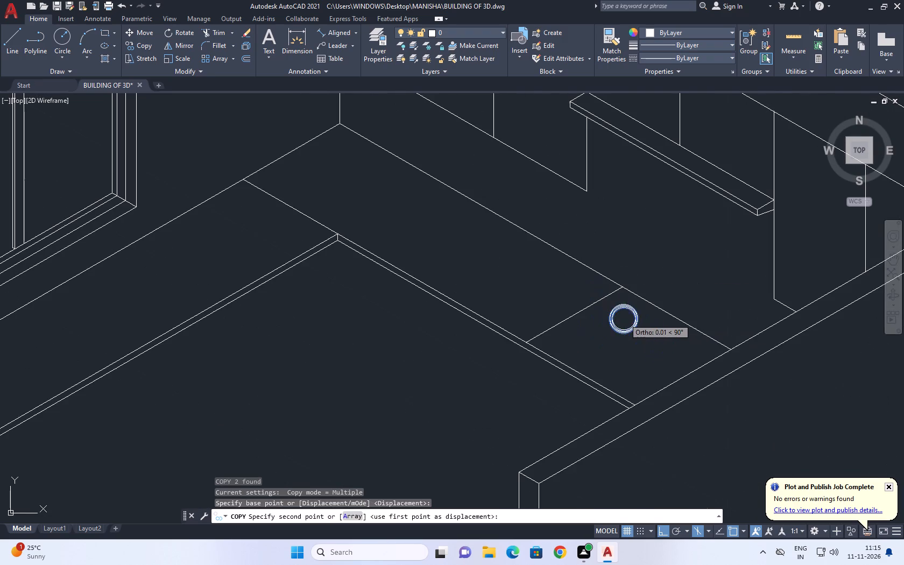
{"action": "left_click", "coordinate": [674, 356]}
{"action": "key", "text": "space"}
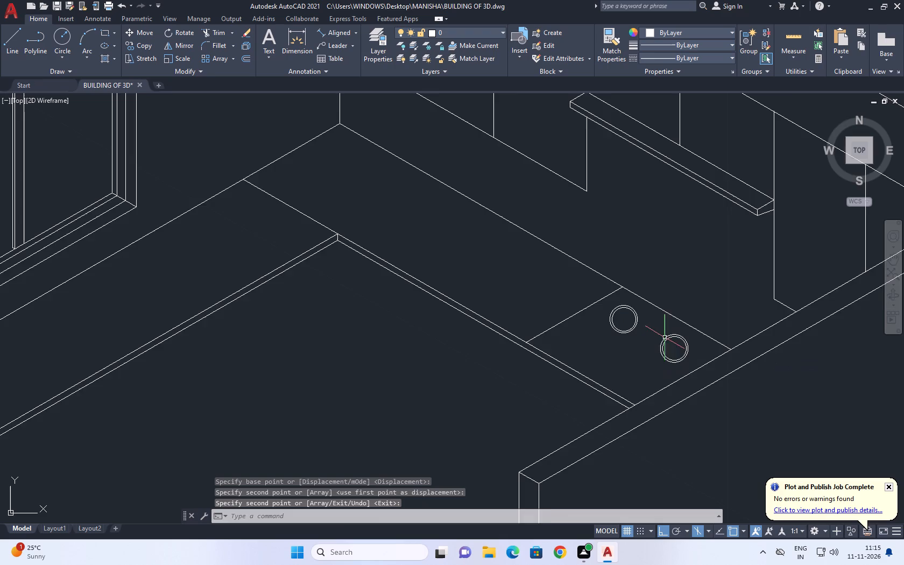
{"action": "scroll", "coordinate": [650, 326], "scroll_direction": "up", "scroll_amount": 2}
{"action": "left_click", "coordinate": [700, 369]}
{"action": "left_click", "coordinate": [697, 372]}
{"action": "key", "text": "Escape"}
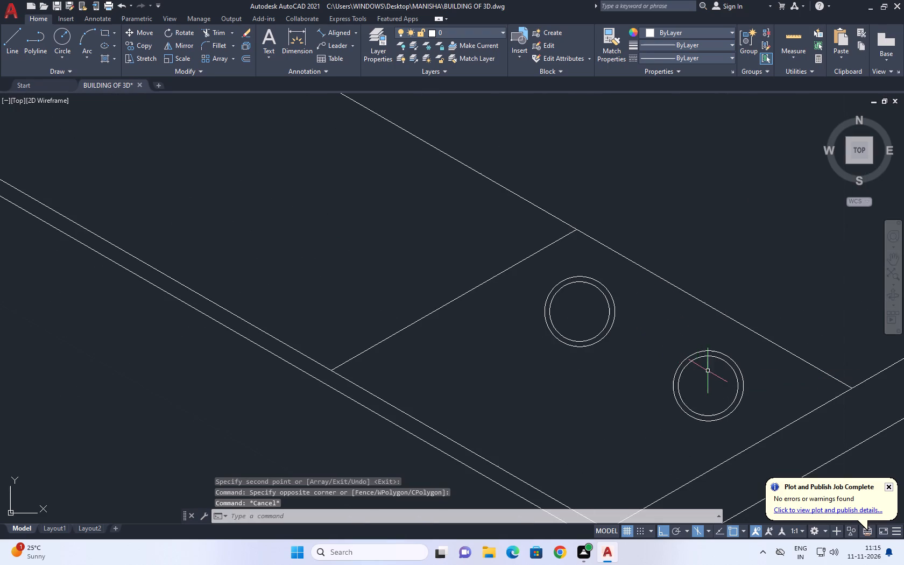
Copy both back circle pairs toward the counter's front edge using the top isoplane, forming a four-burner layout.
{"action": "left_click_drag", "start_coordinate": [710, 376], "coordinate": [699, 367]}
{"action": "left_click", "coordinate": [676, 340]}
{"action": "left_click_drag", "start_coordinate": [646, 311], "coordinate": [618, 316]}
{"action": "left_click", "coordinate": [567, 316]}
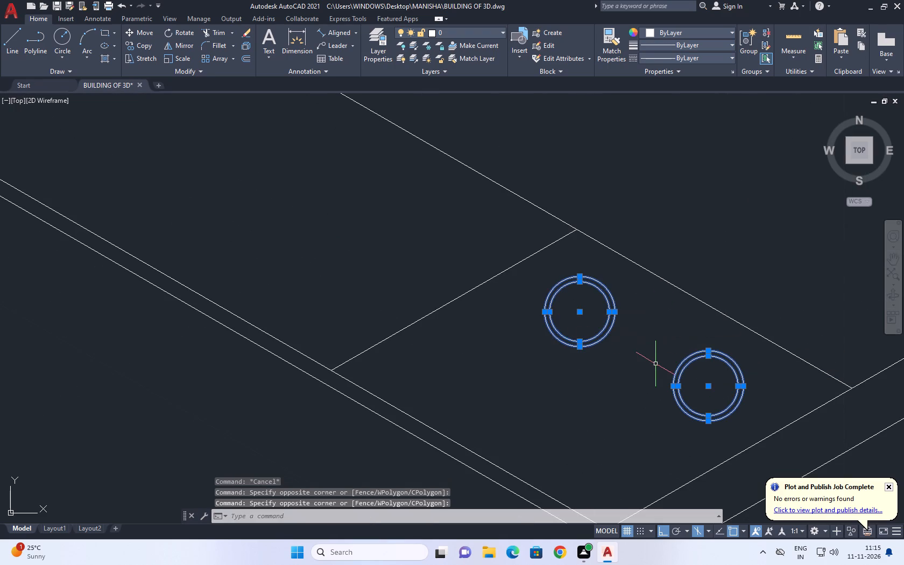
{"action": "key", "text": "c"}
{"action": "type", "text": "O"}
{"action": "key", "text": "space"}
{"action": "left_click", "coordinate": [683, 379]}
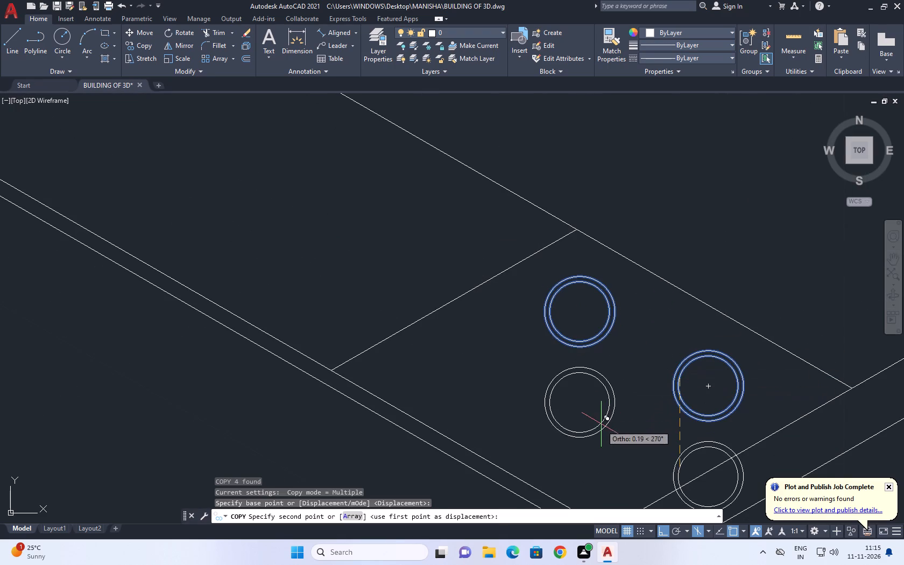
{"action": "key", "text": "F5"}
{"action": "left_click", "coordinate": [567, 435]}
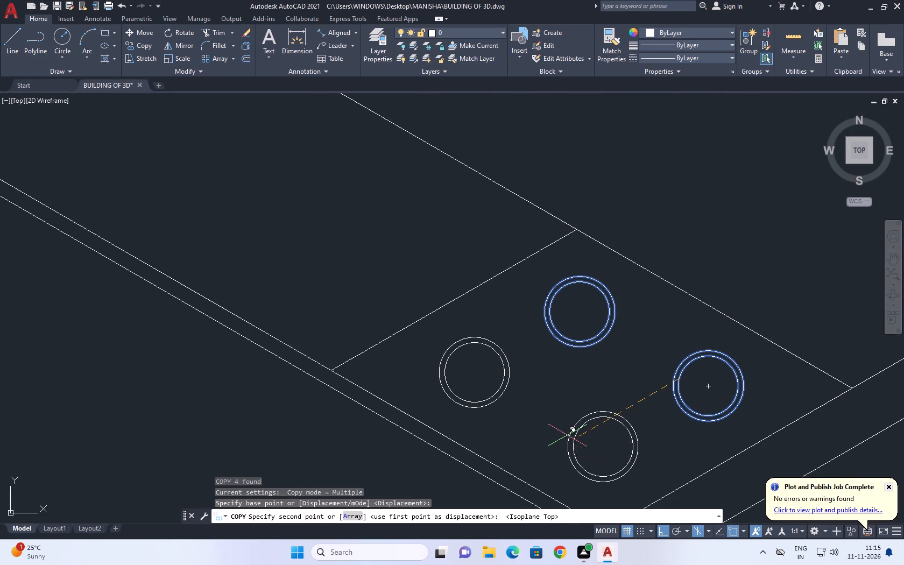
{"action": "key", "text": "Escape"}
Scale the front circle pair nearest the low wall down to about two-thirds size about its centre.
{"action": "left_click", "coordinate": [646, 421]}
{"action": "left_click_drag", "start_coordinate": [612, 419], "coordinate": [618, 420]}
{"action": "middle_click_drag", "start_coordinate": [649, 419], "coordinate": [674, 349]}
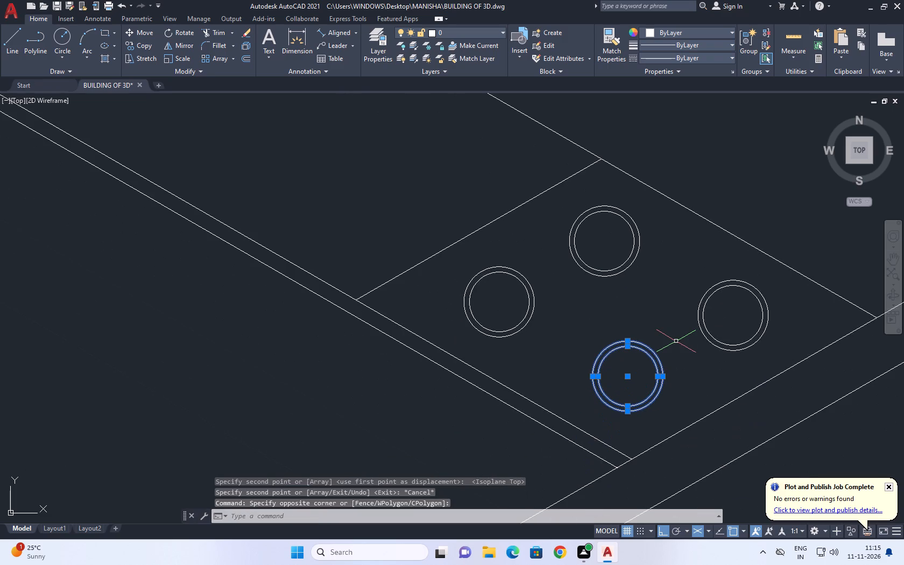
{"action": "type", "text": "SC"}
{"action": "key", "text": "space"}
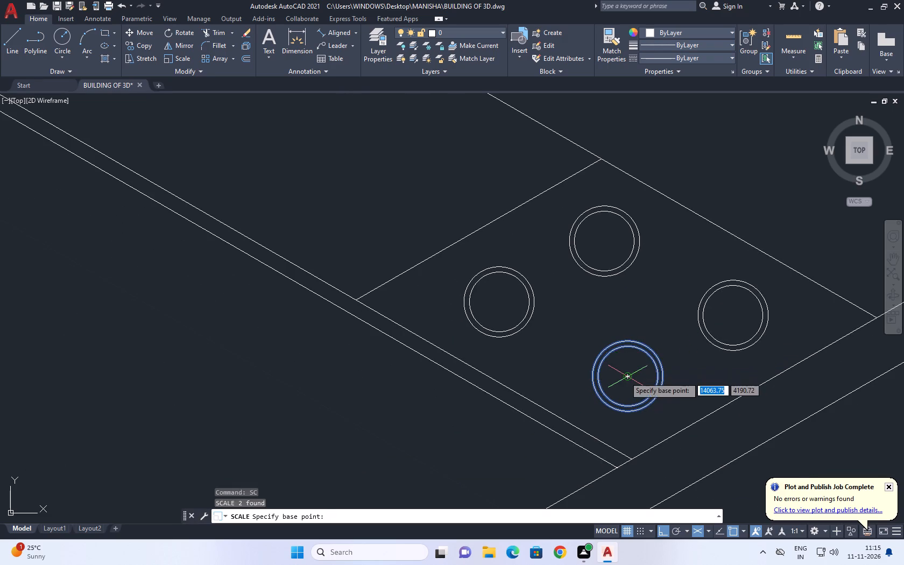
{"action": "left_click", "coordinate": [625, 381]}
{"action": "left_click", "coordinate": [641, 362]}
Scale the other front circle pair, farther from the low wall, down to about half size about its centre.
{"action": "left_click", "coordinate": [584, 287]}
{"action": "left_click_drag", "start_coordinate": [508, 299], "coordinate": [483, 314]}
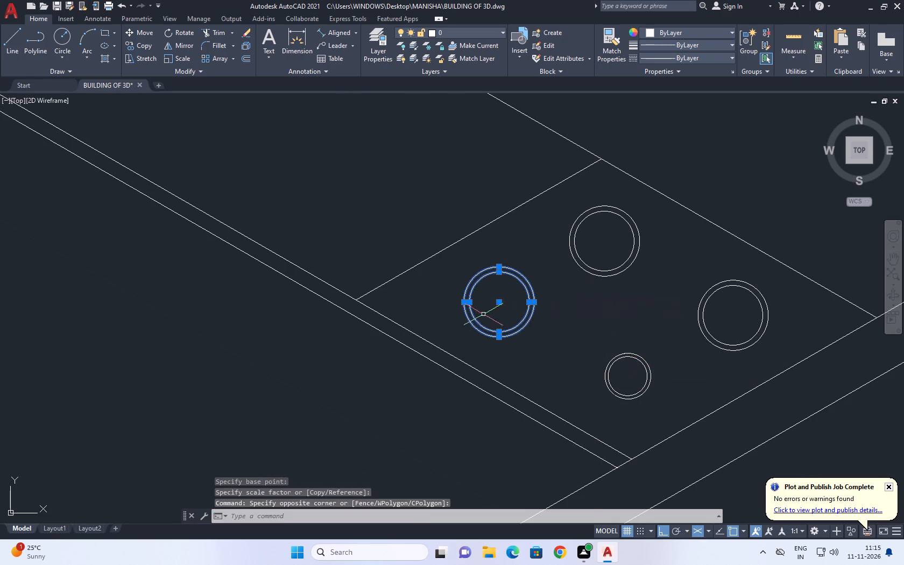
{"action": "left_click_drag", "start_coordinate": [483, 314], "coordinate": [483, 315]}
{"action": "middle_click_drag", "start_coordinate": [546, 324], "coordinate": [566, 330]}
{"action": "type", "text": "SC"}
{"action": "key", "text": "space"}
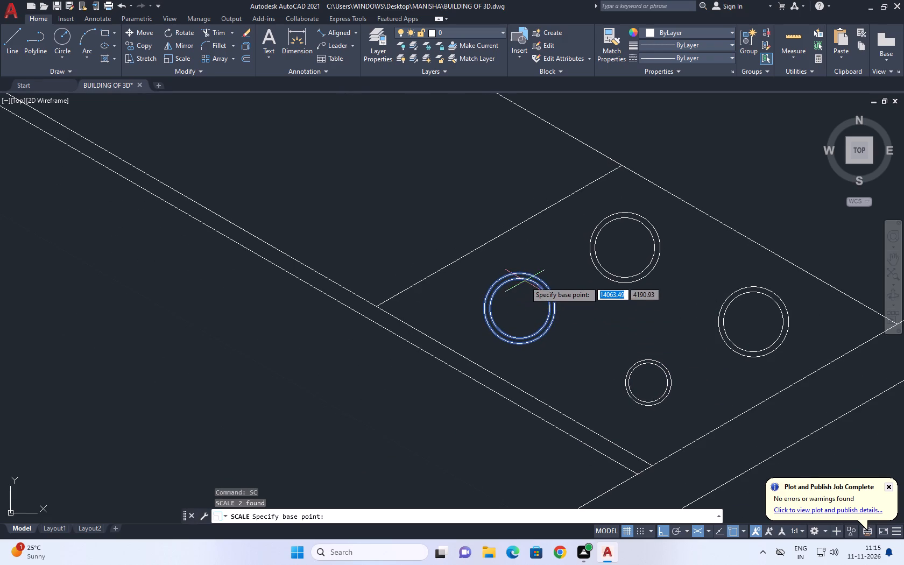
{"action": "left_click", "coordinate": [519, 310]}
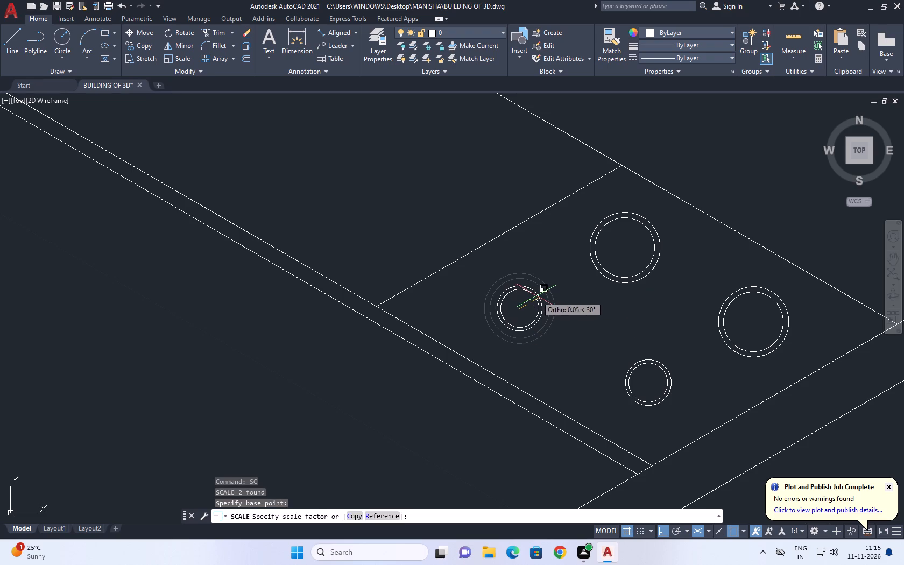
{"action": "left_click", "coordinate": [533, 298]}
Delete the front circle pair farther from the low wall.
{"action": "left_click", "coordinate": [562, 293]}
{"action": "left_click_drag", "start_coordinate": [520, 303], "coordinate": [514, 307]}
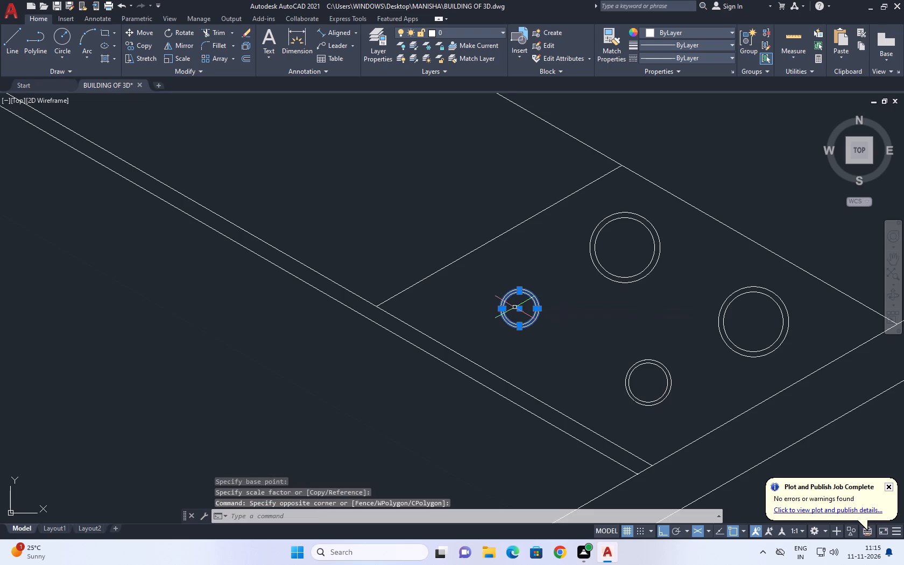
{"action": "key", "text": "Delete"}
Copy the small front circle pair near the low wall along the counter's front edge to the vacant fourth burner position.
{"action": "left_click", "coordinate": [674, 413]}
{"action": "left_click_drag", "start_coordinate": [653, 384], "coordinate": [577, 378]}
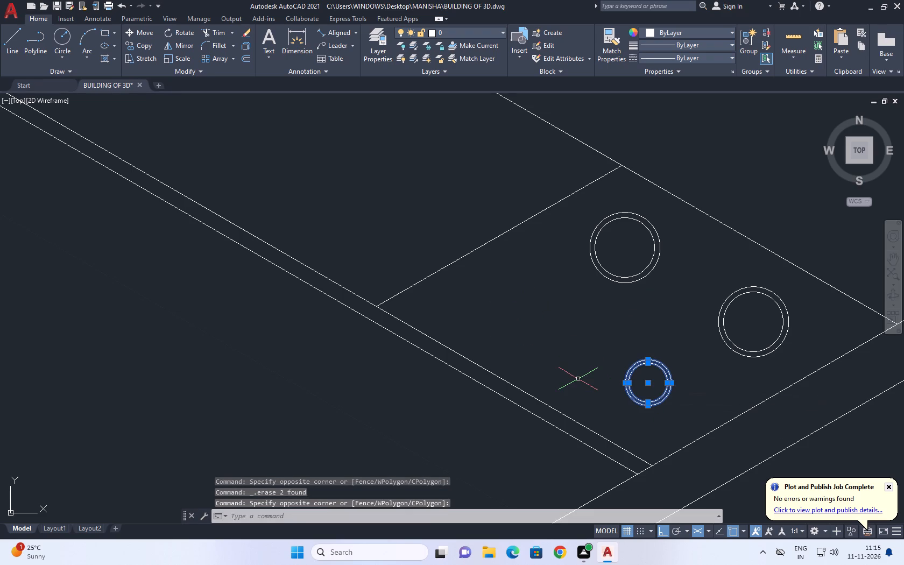
{"action": "key", "text": "c"}
{"action": "key", "text": "o"}
{"action": "key", "text": "space"}
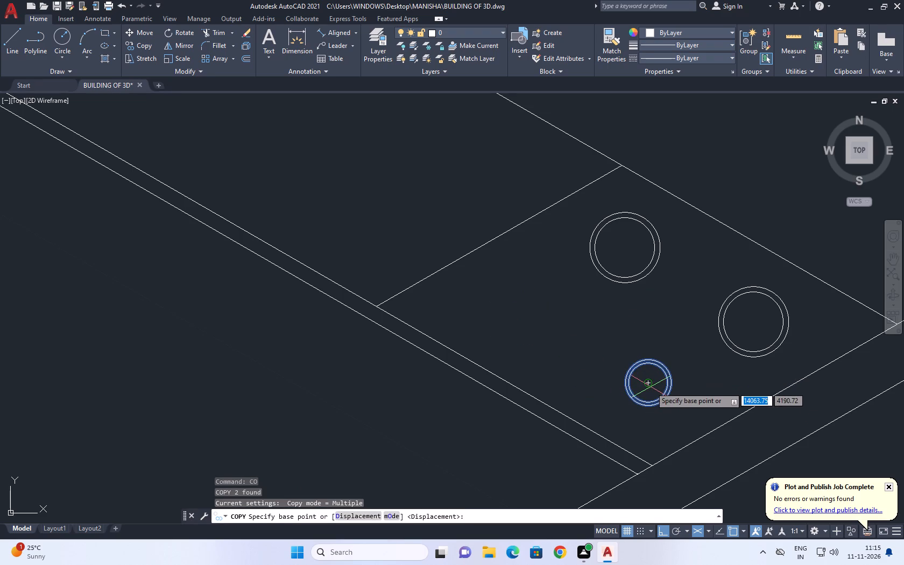
{"action": "left_click", "coordinate": [650, 384]}
{"action": "left_click", "coordinate": [520, 314]}
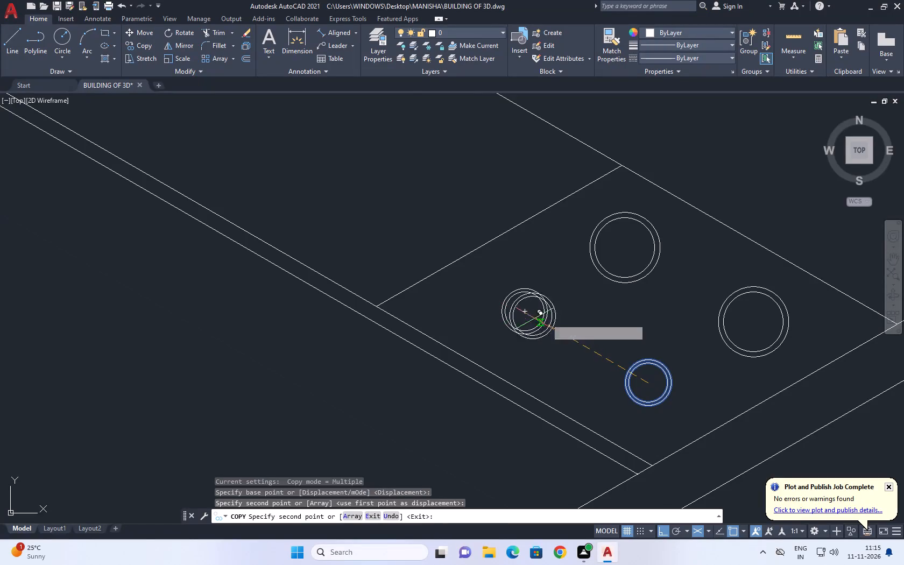
{"action": "key", "text": "Escape"}
On the right isoplane, draw a short vertical line down from where the hob's boundary line meets the counter's front edge.
{"action": "scroll", "coordinate": [642, 309], "scroll_direction": "down", "scroll_amount": 2}
{"action": "middle_click_drag", "start_coordinate": [666, 304], "coordinate": [682, 366]}
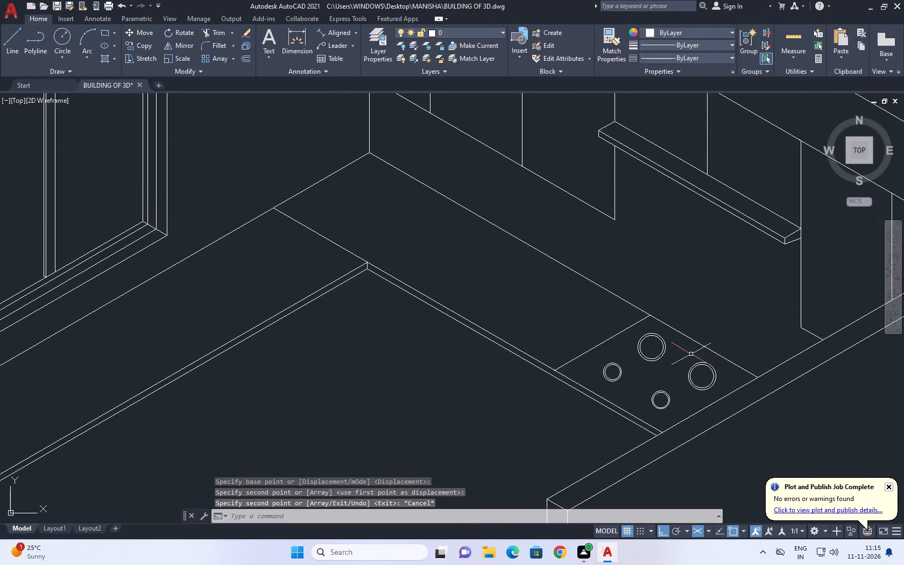
{"action": "middle_click_drag", "start_coordinate": [651, 384], "coordinate": [690, 379]}
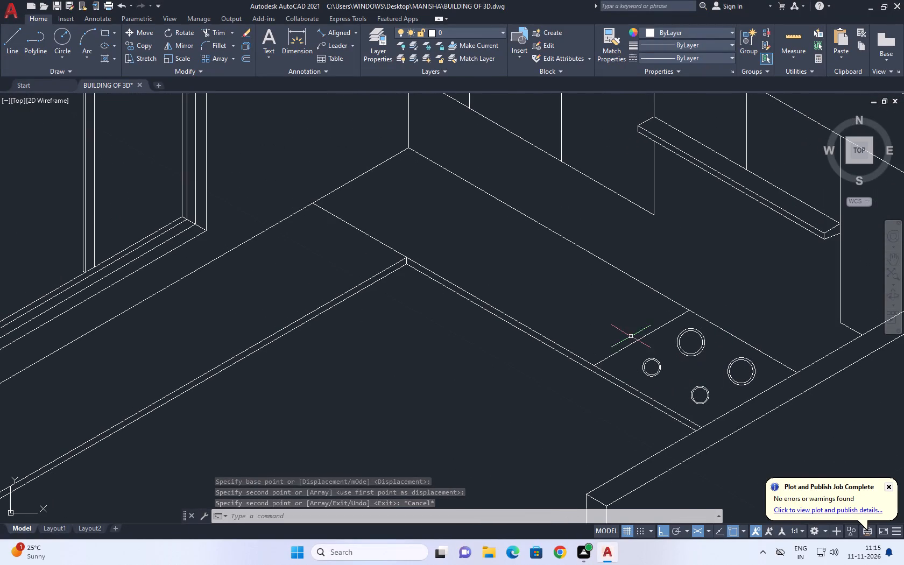
{"action": "left_click", "coordinate": [20, 45]}
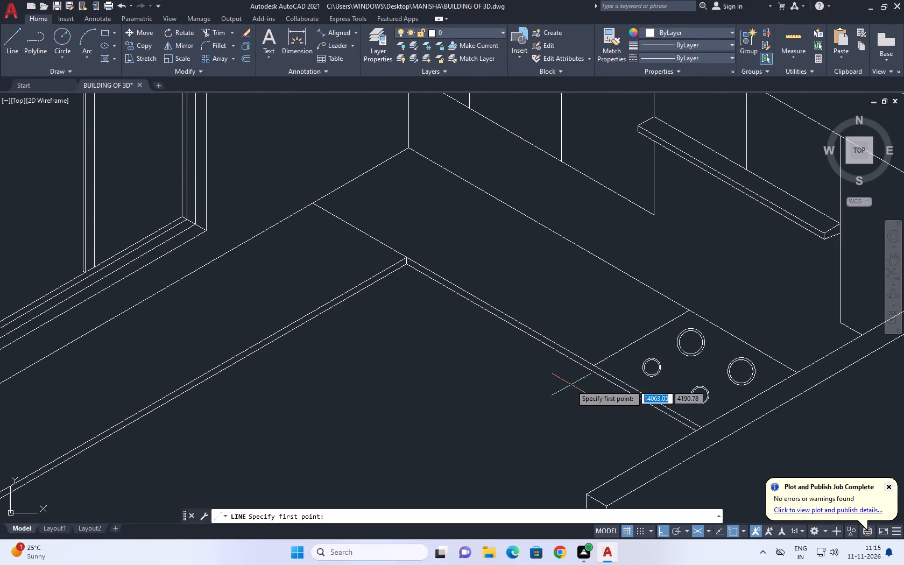
{"action": "scroll", "coordinate": [571, 385], "scroll_direction": "up", "scroll_amount": 3}
{"action": "left_click", "coordinate": [659, 315]}
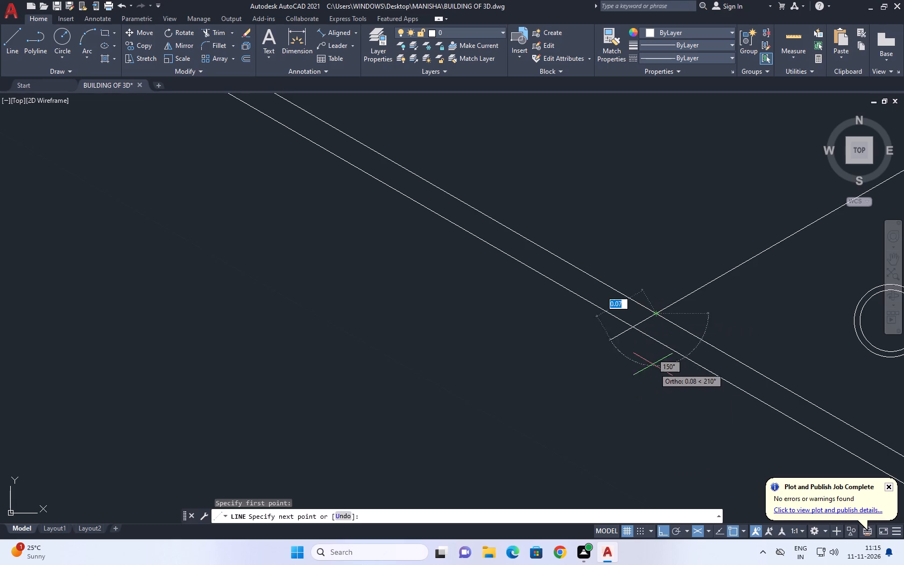
{"action": "key", "text": "F5"}
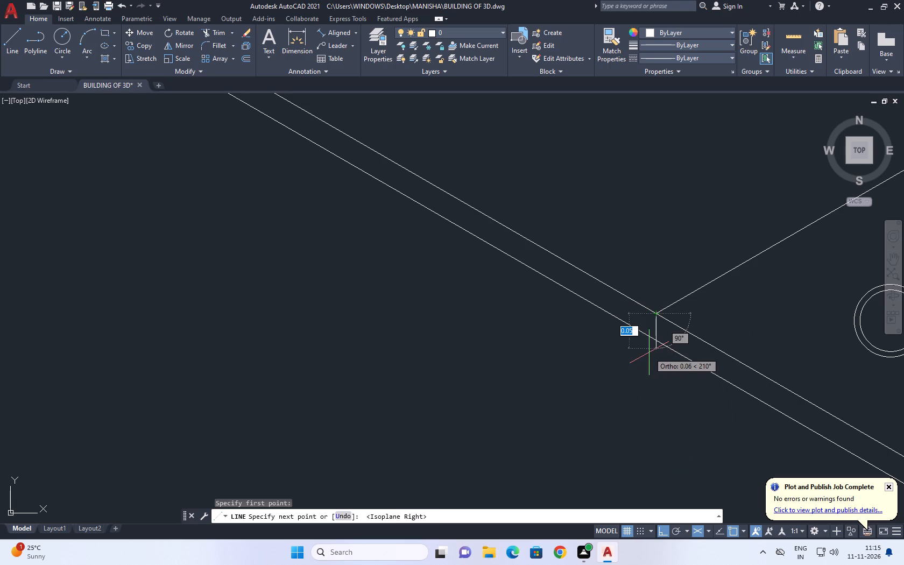
{"action": "left_click", "coordinate": [648, 376]}
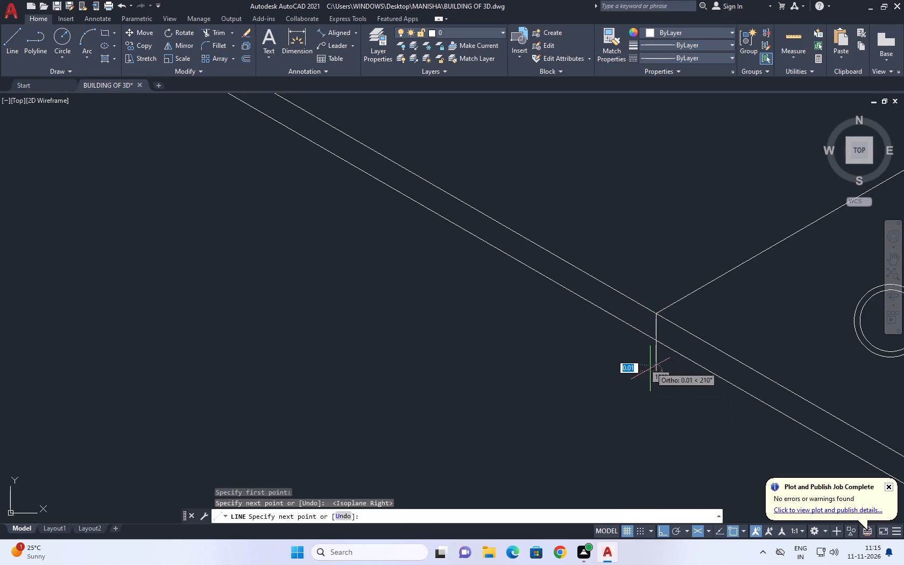
{"action": "right_click", "coordinate": [650, 358]}
{"action": "left_click", "coordinate": [691, 372]}
Trim the short vertical line where it extends below the counter slab's lower edge.
{"action": "left_click", "coordinate": [218, 30]}
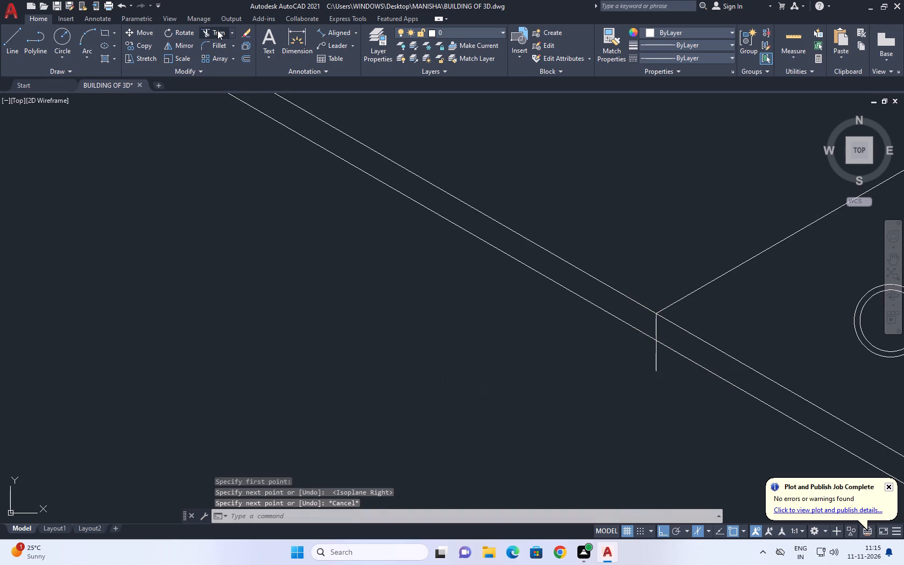
{"action": "scroll", "coordinate": [217, 30], "scroll_direction": "up", "scroll_amount": 3}
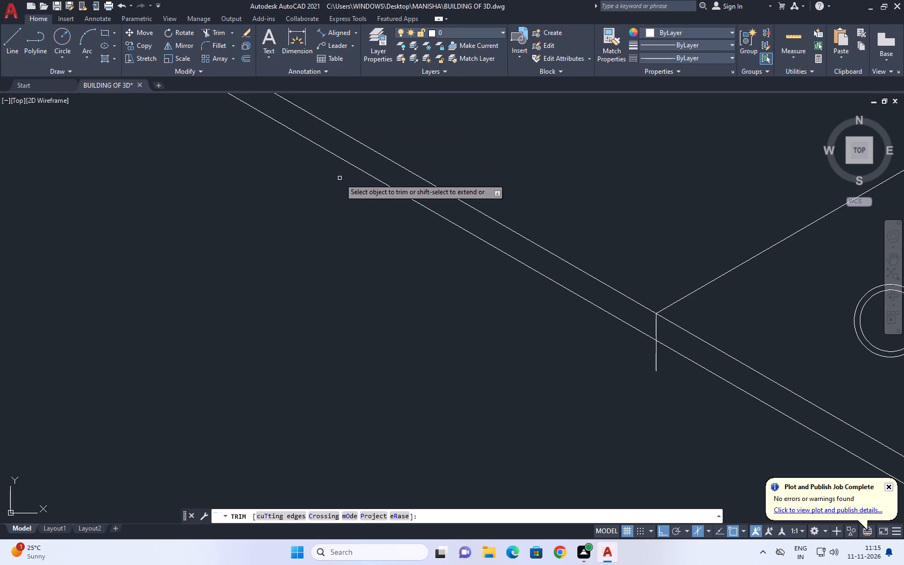
{"action": "left_click", "coordinate": [663, 365]}
{"action": "left_click_drag", "start_coordinate": [585, 331], "coordinate": [572, 332]}
{"action": "right_click", "coordinate": [477, 298]}
{"action": "left_click", "coordinate": [521, 324]}
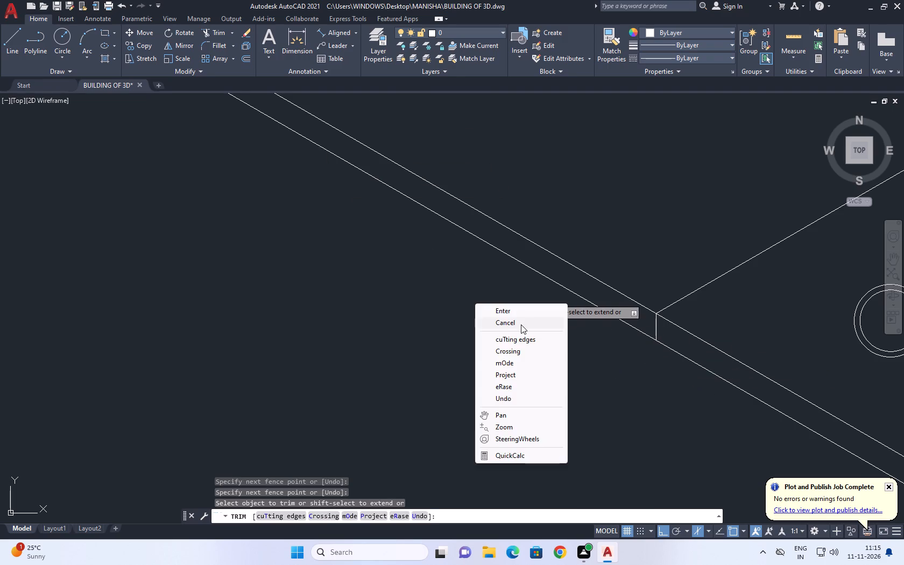
Copy the slab's lower front edge on the window side straight down as the base line of the counter front.
{"action": "scroll", "coordinate": [594, 288], "scroll_direction": "down", "scroll_amount": 5}
{"action": "middle_click_drag", "start_coordinate": [530, 265], "coordinate": [644, 309]}
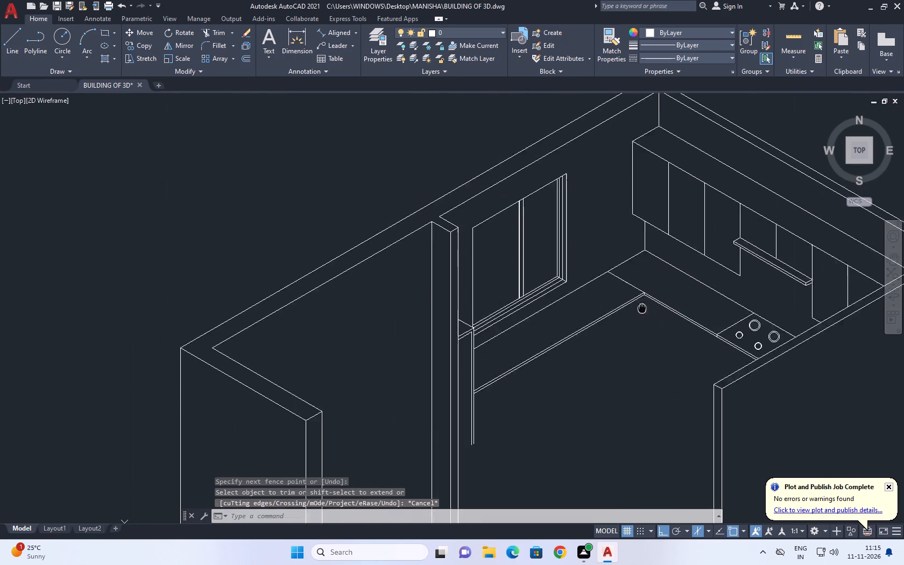
{"action": "middle_click_drag", "start_coordinate": [644, 309], "coordinate": [696, 315]}
{"action": "middle_click_drag", "start_coordinate": [588, 373], "coordinate": [599, 256]}
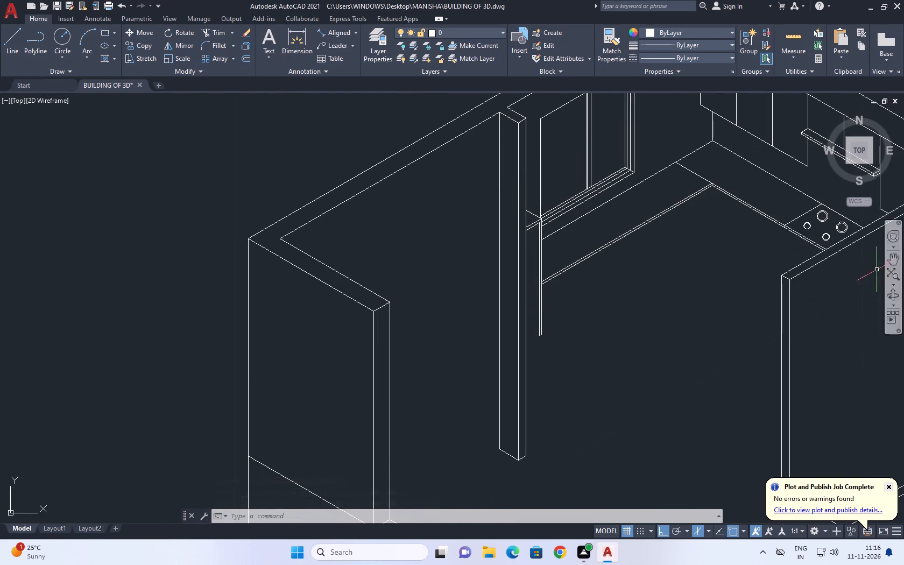
{"action": "scroll", "coordinate": [569, 274], "scroll_direction": "up", "scroll_amount": 1}
{"action": "left_click", "coordinate": [569, 265]}
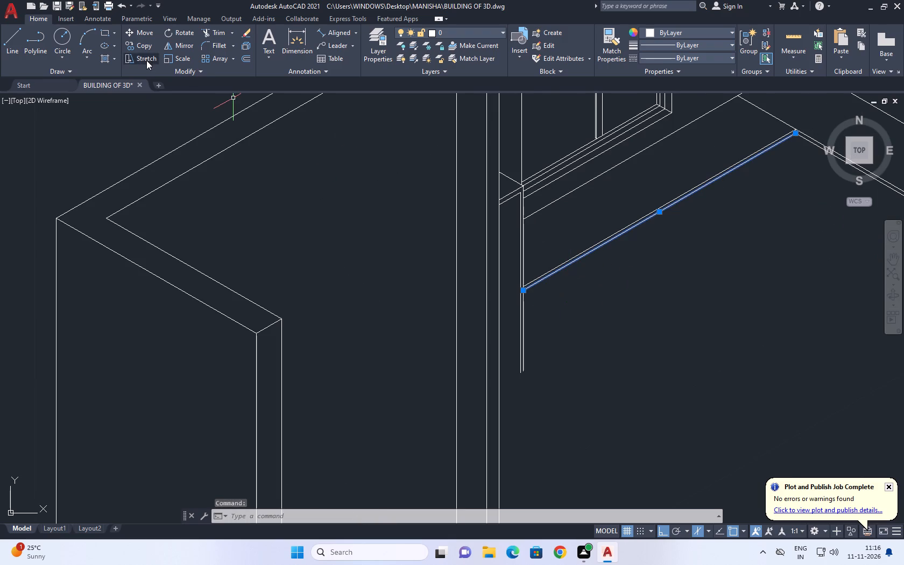
{"action": "left_click", "coordinate": [140, 47]}
{"action": "left_click", "coordinate": [633, 260]}
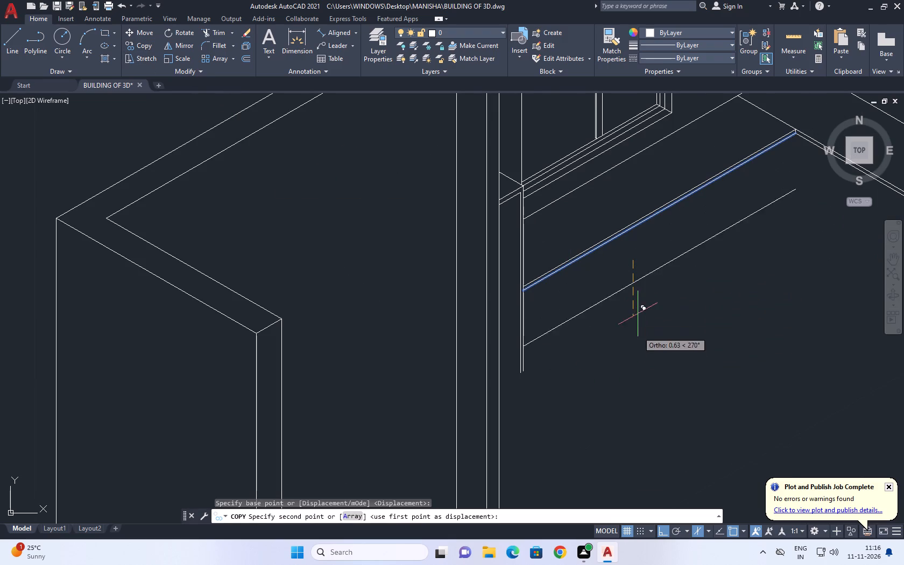
{"action": "scroll", "coordinate": [642, 359], "scroll_direction": "down", "scroll_amount": 1}
{"action": "left_click", "coordinate": [642, 363]}
{"action": "right_click", "coordinate": [654, 312]}
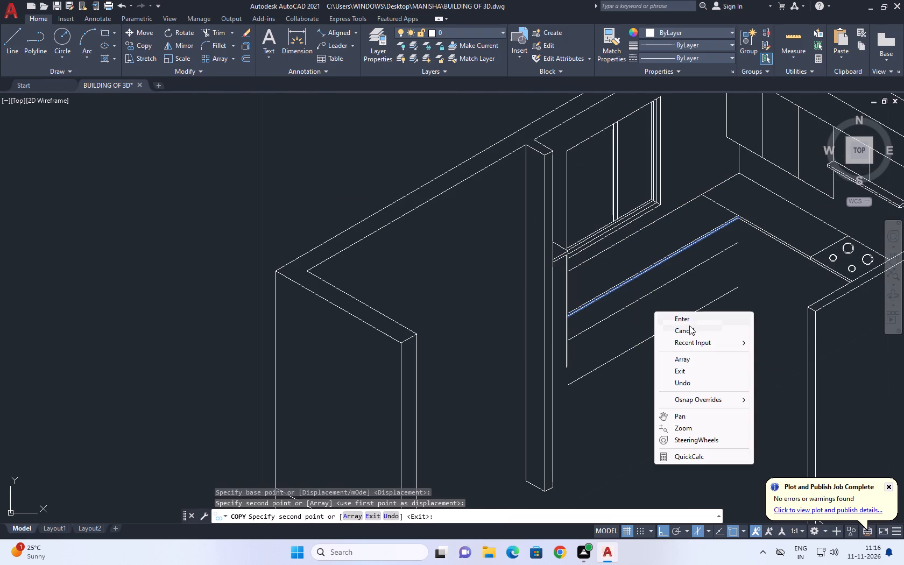
{"action": "left_click", "coordinate": [692, 327]}
Fillet the slab's short inner-corner edge with the copied base line at radius 0, extending the corner down to it.
{"action": "scroll", "coordinate": [733, 206], "scroll_direction": "up", "scroll_amount": 1}
{"action": "middle_click_drag", "start_coordinate": [740, 231], "coordinate": [740, 236]}
{"action": "type", "text": "F"}
{"action": "key", "text": "space"}
{"action": "scroll", "coordinate": [739, 239], "scroll_direction": "up", "scroll_amount": 5}
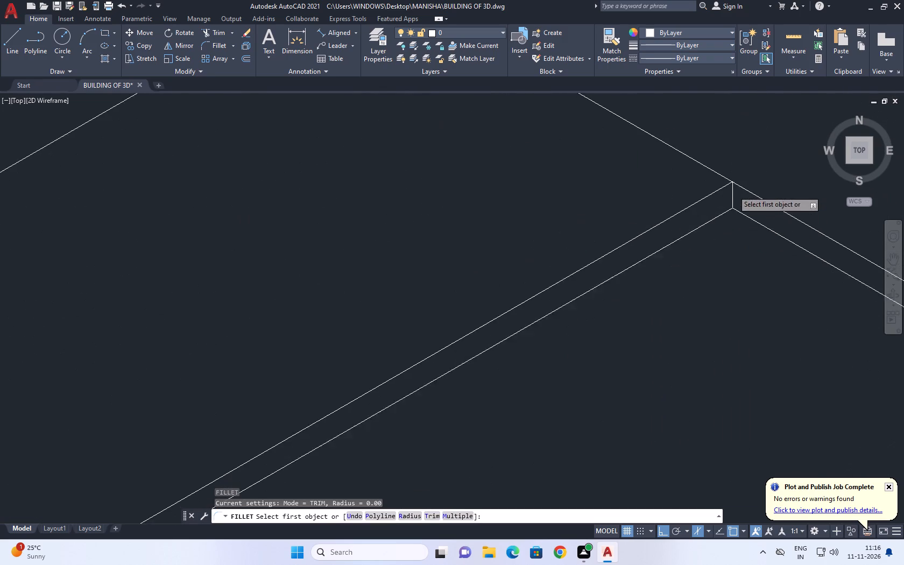
{"action": "left_click", "coordinate": [731, 198]}
{"action": "scroll", "coordinate": [716, 147], "scroll_direction": "down", "scroll_amount": 5}
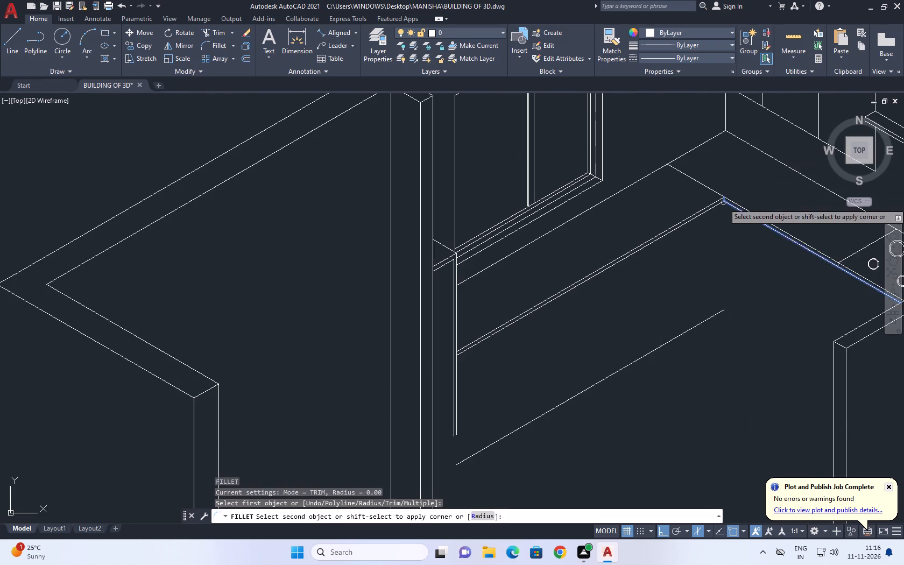
{"action": "left_click", "coordinate": [713, 318]}
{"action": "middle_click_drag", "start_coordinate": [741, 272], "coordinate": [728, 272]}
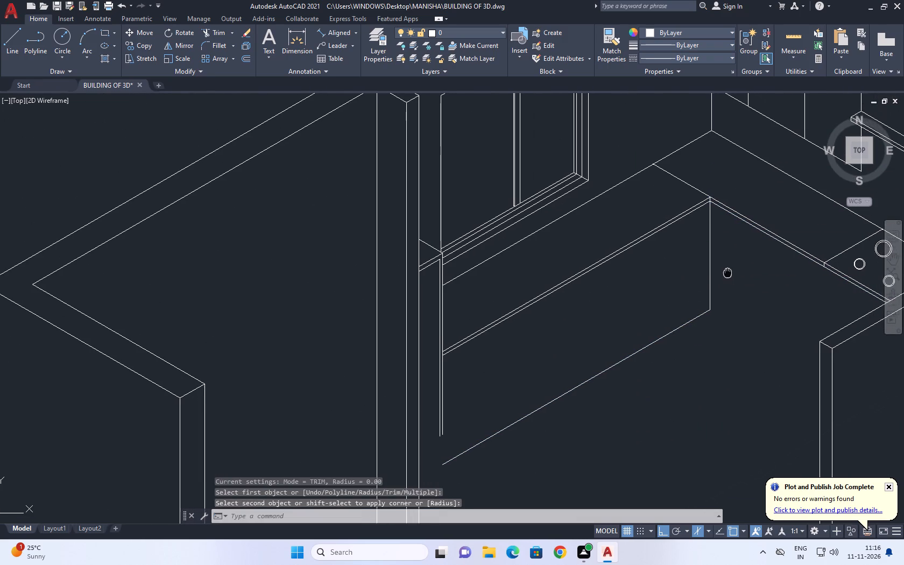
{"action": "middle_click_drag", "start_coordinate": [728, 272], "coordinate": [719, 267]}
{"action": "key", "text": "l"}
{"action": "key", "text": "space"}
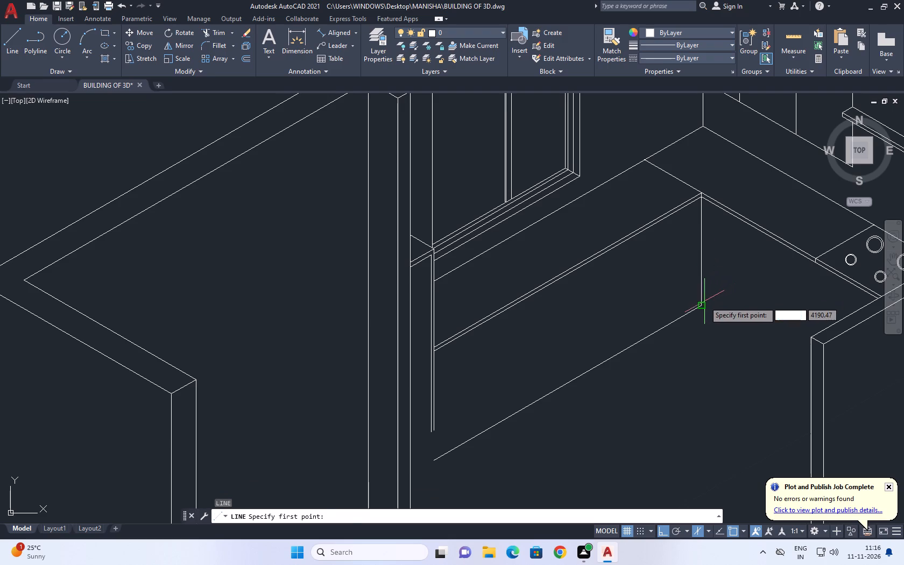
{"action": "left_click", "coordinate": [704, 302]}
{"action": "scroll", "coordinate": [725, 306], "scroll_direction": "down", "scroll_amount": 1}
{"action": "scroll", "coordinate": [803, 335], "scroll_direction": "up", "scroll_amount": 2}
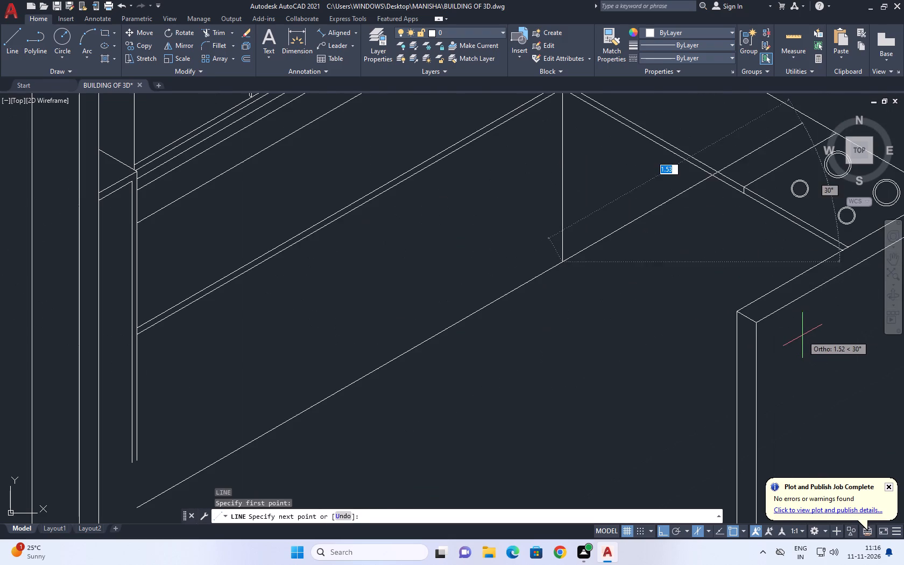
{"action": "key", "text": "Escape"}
On the left isoplane, draw a line from partway down the corner vertical, parallel to the shelf-side counter front, past the low wall.
{"action": "scroll", "coordinate": [702, 302], "scroll_direction": "down", "scroll_amount": 1}
{"action": "key", "text": "space"}
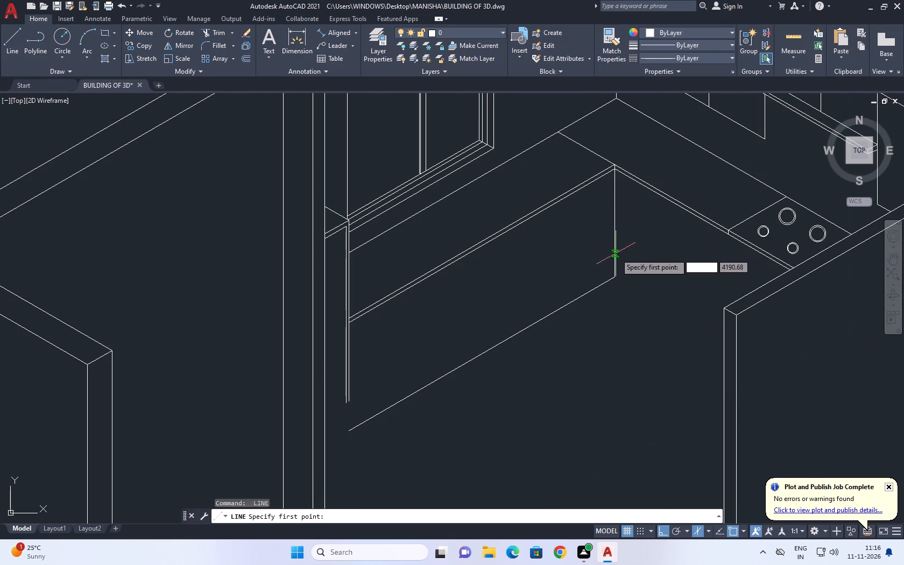
{"action": "left_click", "coordinate": [616, 253]}
{"action": "key", "text": "F5"}
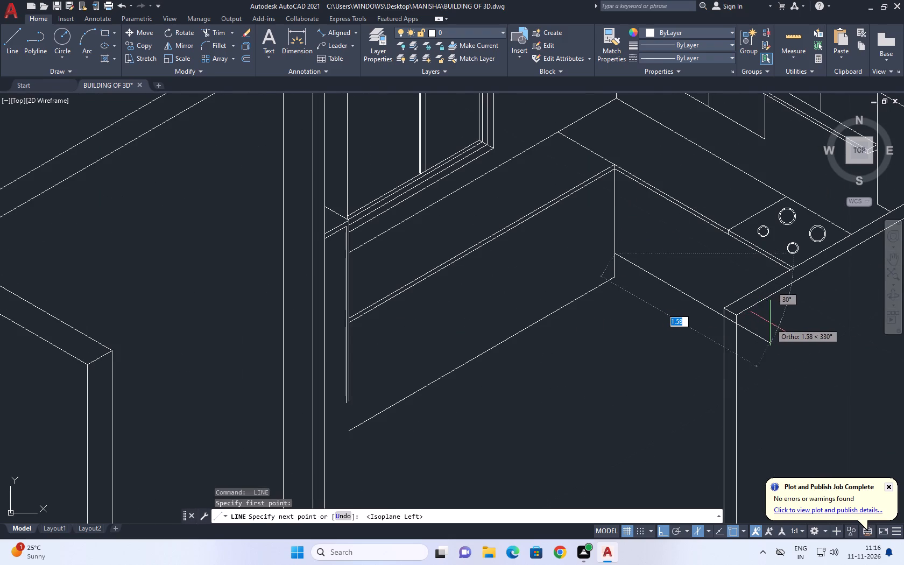
{"action": "key", "text": "Escape"}
{"action": "key", "text": "space"}
{"action": "left_click", "coordinate": [616, 236]}
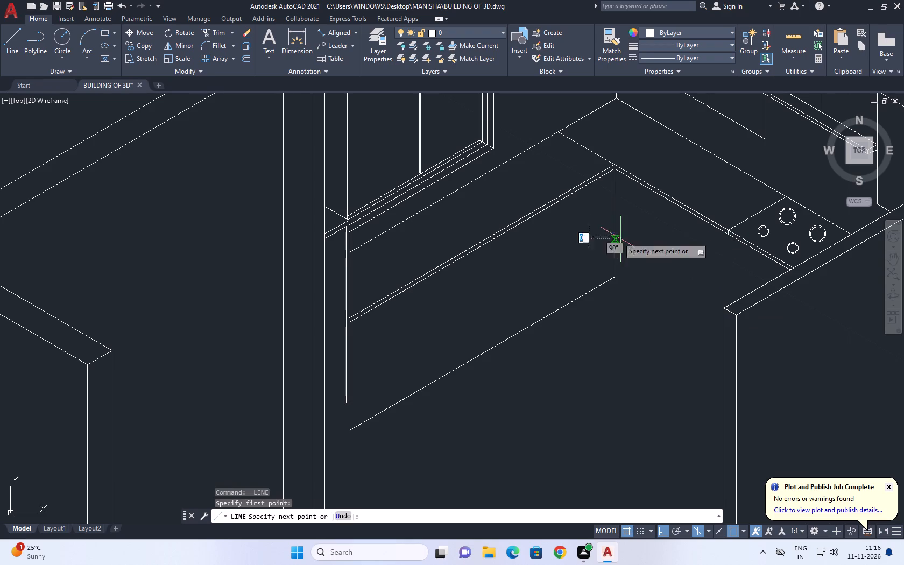
{"action": "left_click", "coordinate": [777, 312]}
{"action": "key", "text": "Escape"}
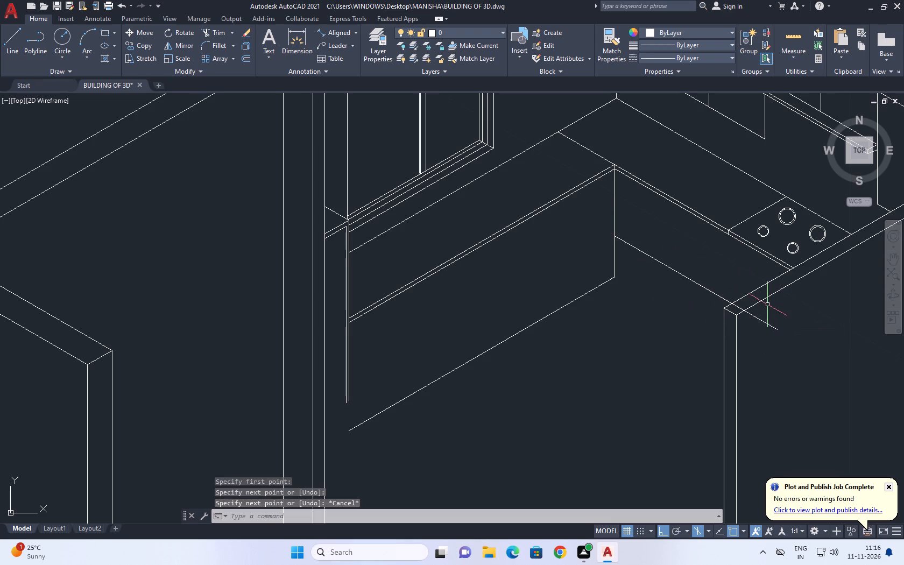
Trim away the new shelf-side line where it runs across and beyond the low wall's top.
{"action": "type", "text": "TR"}
{"action": "key", "text": "space"}
{"action": "scroll", "coordinate": [739, 305], "scroll_direction": "up", "scroll_amount": 2}
{"action": "left_click", "coordinate": [733, 310]}
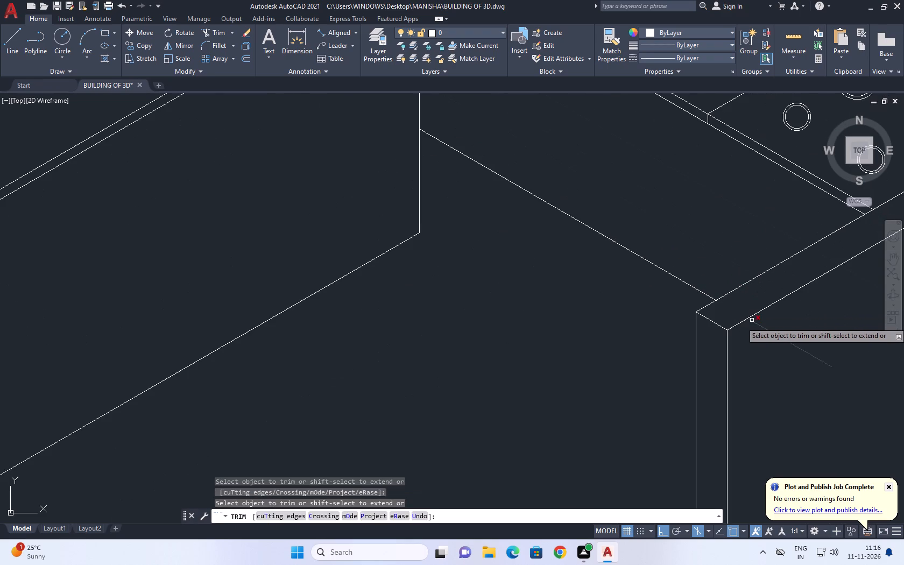
{"action": "left_click", "coordinate": [757, 328]}
{"action": "left_click", "coordinate": [776, 327]}
{"action": "scroll", "coordinate": [702, 325], "scroll_direction": "down", "scroll_amount": 3}
{"action": "key", "text": "Escape"}
Move the window-side base line up the corner vertical so its end meets the start of the shelf-side base line.
{"action": "left_click_drag", "start_coordinate": [605, 314], "coordinate": [598, 317]}
{"action": "left_click_drag", "start_coordinate": [566, 332], "coordinate": [579, 342]}
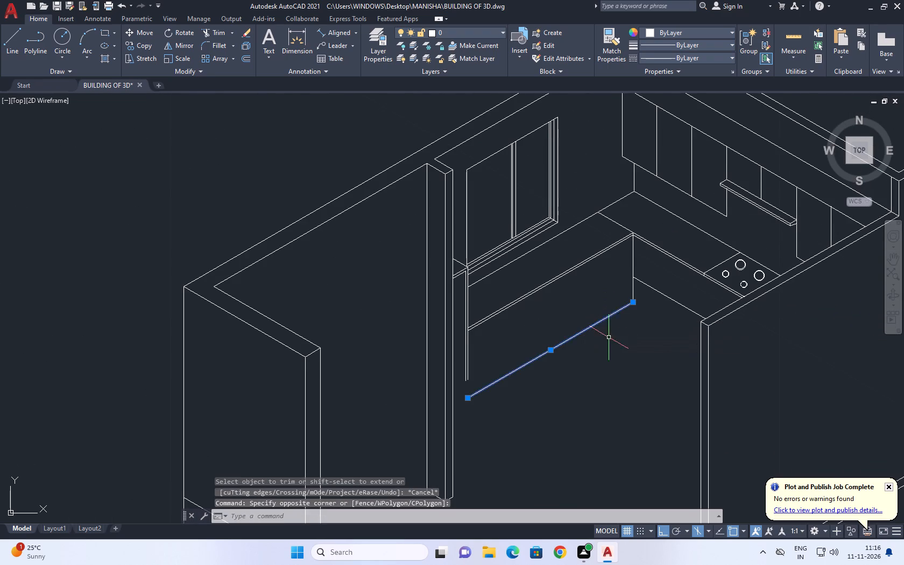
{"action": "middle_click_drag", "start_coordinate": [617, 319], "coordinate": [619, 329]}
{"action": "key", "text": "m"}
{"action": "key", "text": "space"}
{"action": "scroll", "coordinate": [635, 327], "scroll_direction": "up", "scroll_amount": 1}
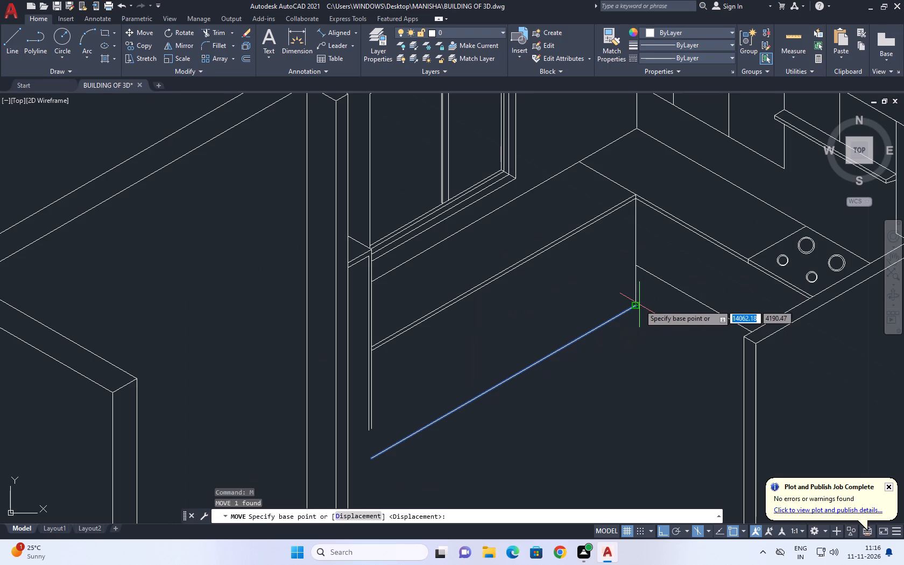
{"action": "left_click", "coordinate": [635, 308]}
{"action": "left_click", "coordinate": [639, 266]}
Trim the part of the corner vertical that hangs below the junction of the two base lines.
{"action": "middle_click_drag", "start_coordinate": [606, 275], "coordinate": [609, 282]}
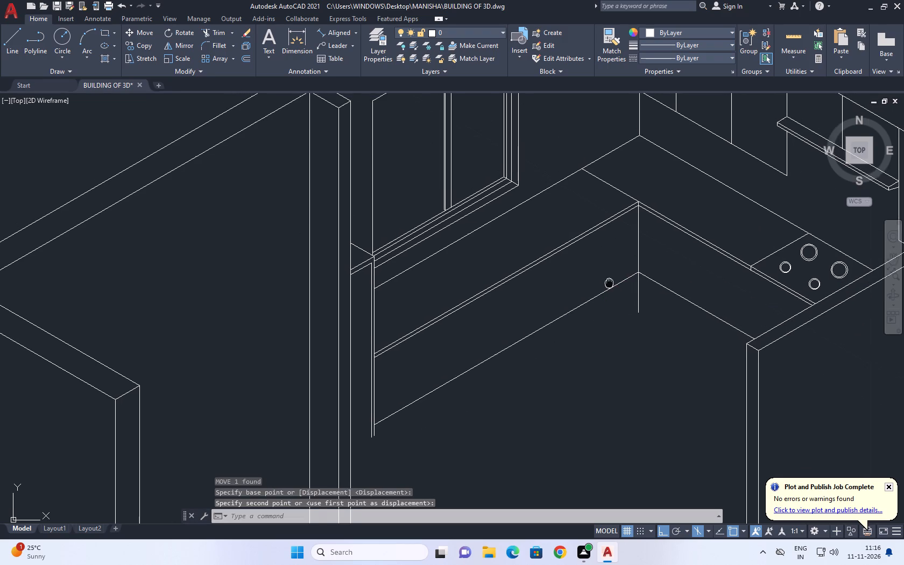
{"action": "middle_click_drag", "start_coordinate": [609, 282], "coordinate": [613, 287]}
{"action": "key", "text": "t"}
{"action": "key", "text": "r"}
{"action": "key", "text": "space"}
{"action": "left_click_drag", "start_coordinate": [629, 299], "coordinate": [638, 301]}
{"action": "left_click_drag", "start_coordinate": [667, 302], "coordinate": [668, 316]}
{"action": "scroll", "coordinate": [634, 310], "scroll_direction": "down", "scroll_amount": 3}
{"action": "key", "text": "space"}
{"action": "scroll", "coordinate": [632, 306], "scroll_direction": "up", "scroll_amount": 2}
{"action": "middle_click_drag", "start_coordinate": [631, 305], "coordinate": [635, 312]}
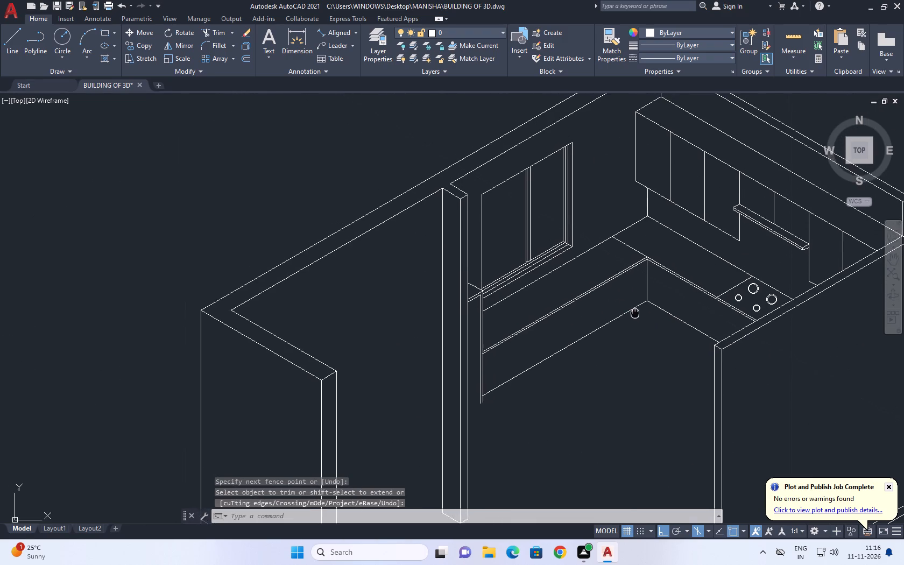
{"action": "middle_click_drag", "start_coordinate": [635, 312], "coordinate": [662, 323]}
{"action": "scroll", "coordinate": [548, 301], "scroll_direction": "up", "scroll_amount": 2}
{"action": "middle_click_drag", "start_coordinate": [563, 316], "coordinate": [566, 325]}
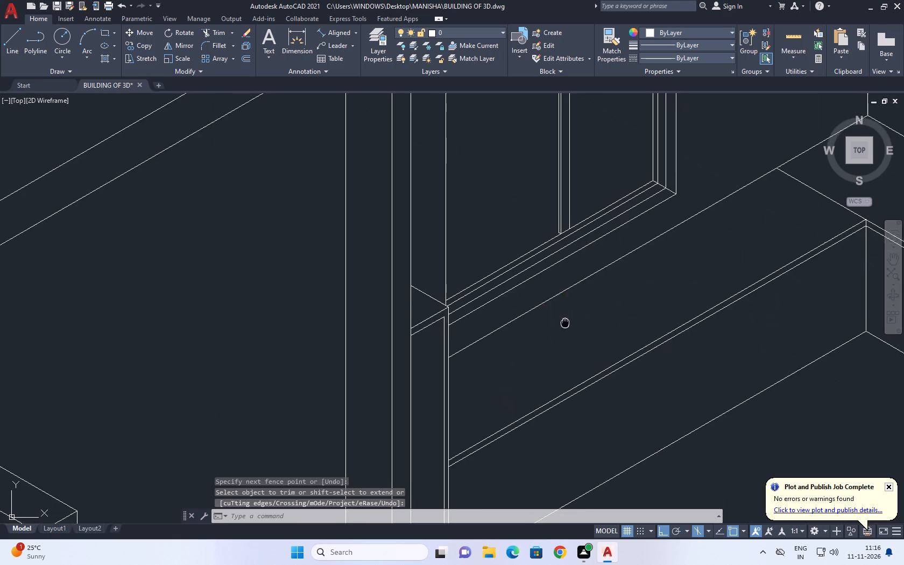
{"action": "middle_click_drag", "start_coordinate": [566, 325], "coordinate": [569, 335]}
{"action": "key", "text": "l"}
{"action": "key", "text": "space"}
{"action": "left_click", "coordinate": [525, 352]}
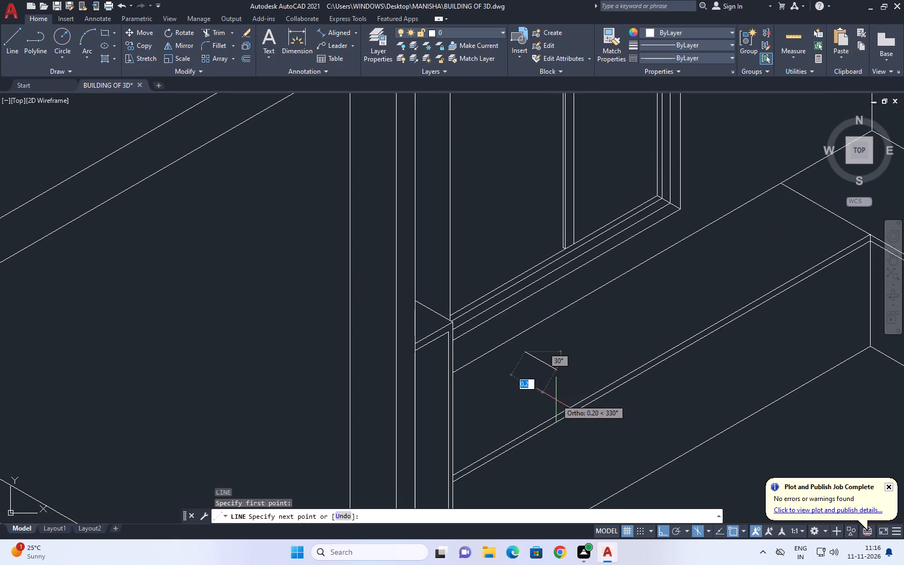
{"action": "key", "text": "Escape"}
On the window-side countertop near the low wall, draw a line about 0.54 long from beside the back edge toward the front edge.
{"action": "middle_click_drag", "start_coordinate": [650, 385], "coordinate": [602, 250]}
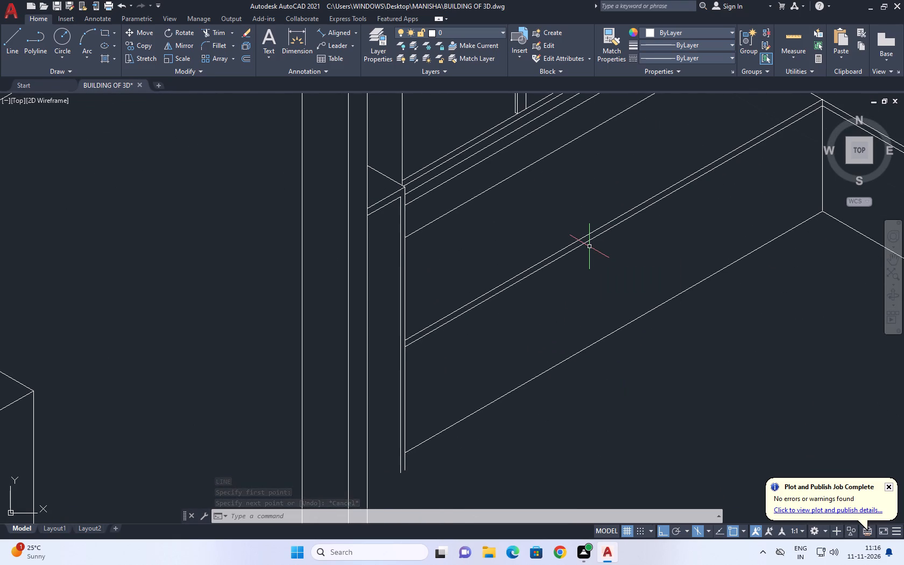
{"action": "middle_click_drag", "start_coordinate": [578, 204], "coordinate": [581, 209]}
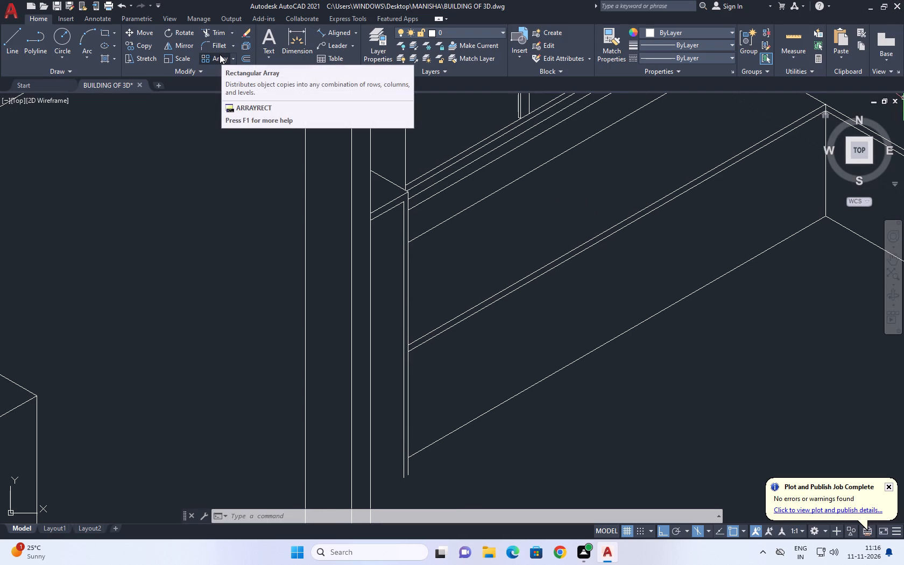
{"action": "middle_click_drag", "start_coordinate": [303, 124], "coordinate": [304, 140]}
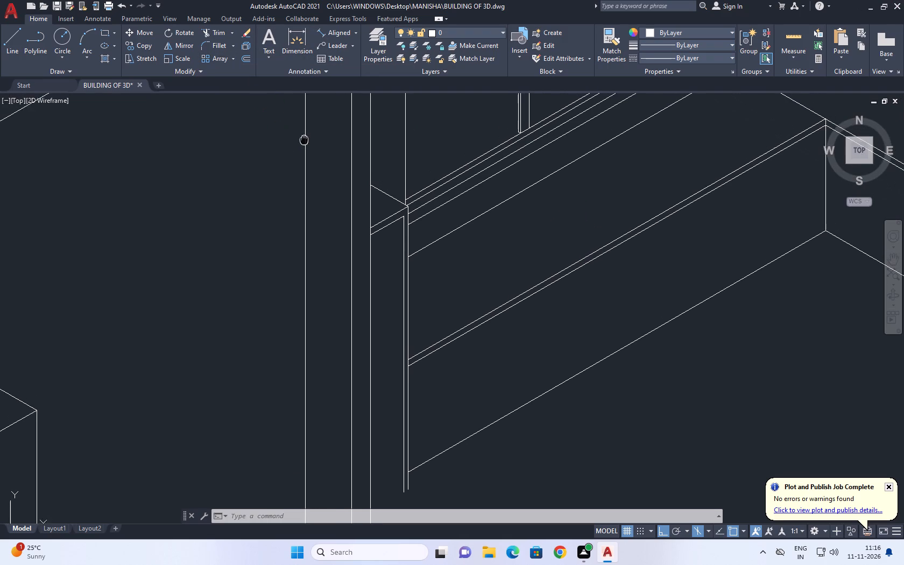
{"action": "middle_click_drag", "start_coordinate": [304, 140], "coordinate": [304, 140]}
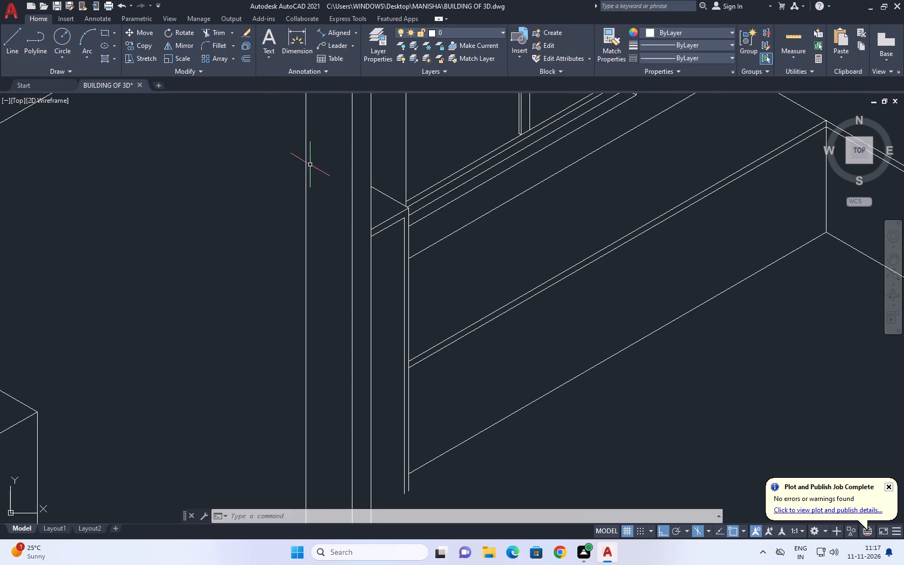
{"action": "scroll", "coordinate": [327, 172], "scroll_direction": "down", "scroll_amount": 1}
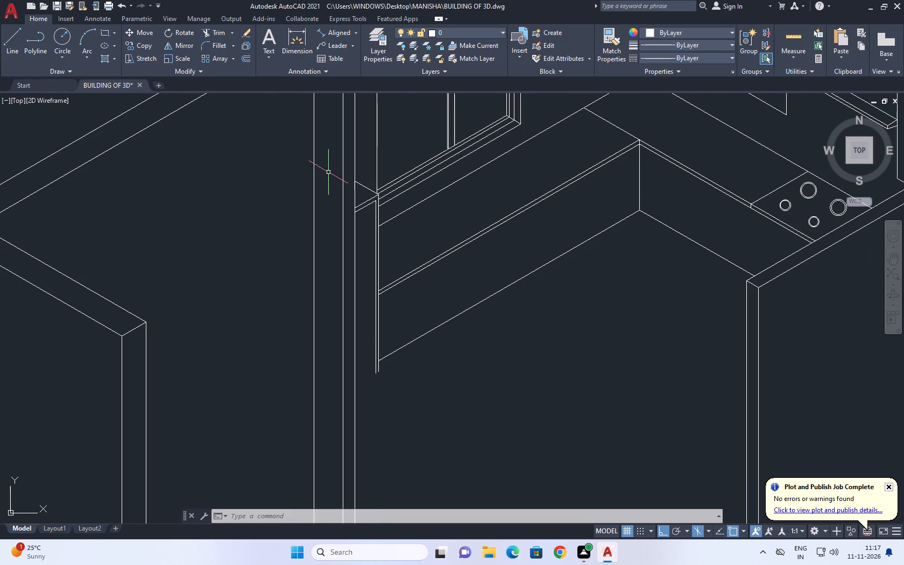
{"action": "middle_click_drag", "start_coordinate": [443, 208], "coordinate": [446, 224]}
{"action": "left_click", "coordinate": [17, 46]}
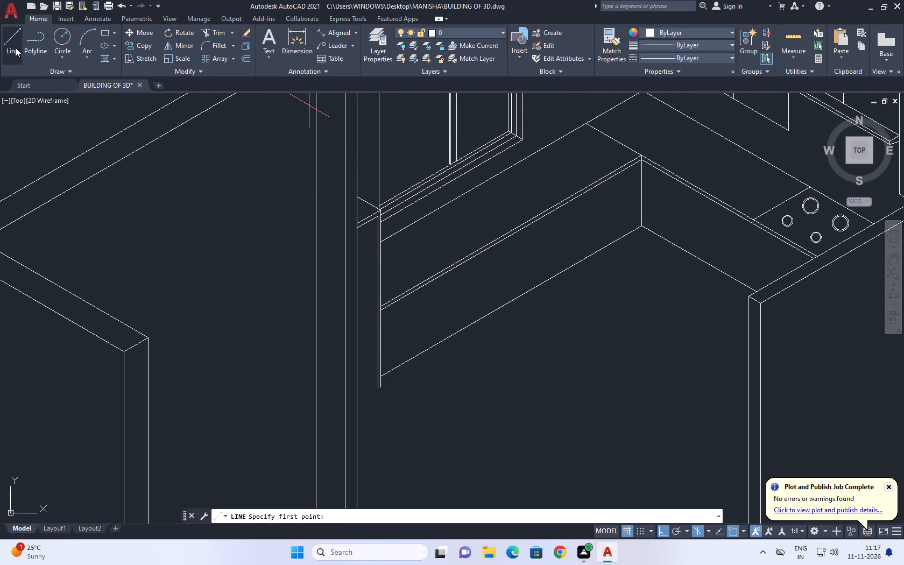
{"action": "middle_click_drag", "start_coordinate": [410, 214], "coordinate": [408, 244]}
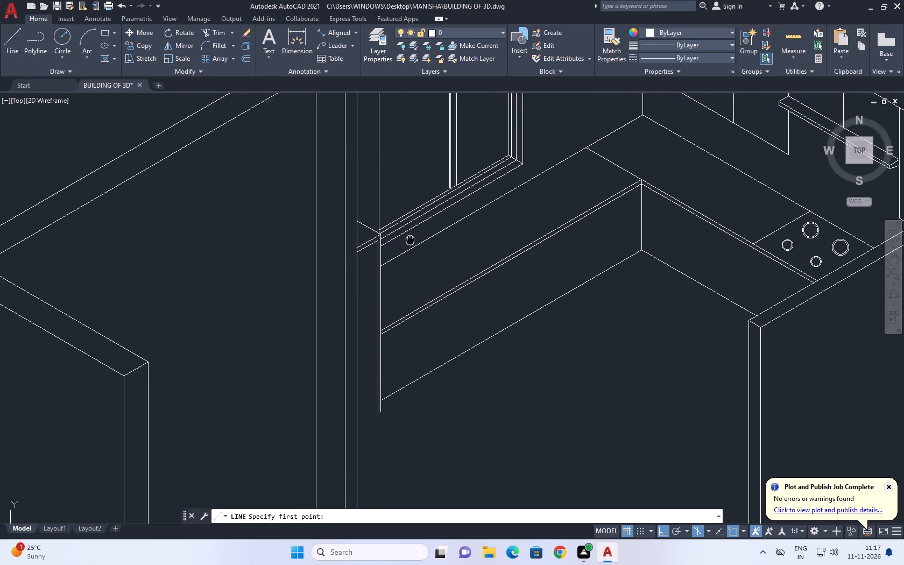
{"action": "middle_click_drag", "start_coordinate": [408, 244], "coordinate": [398, 264]}
{"action": "scroll", "coordinate": [386, 284], "scroll_direction": "up", "scroll_amount": 3}
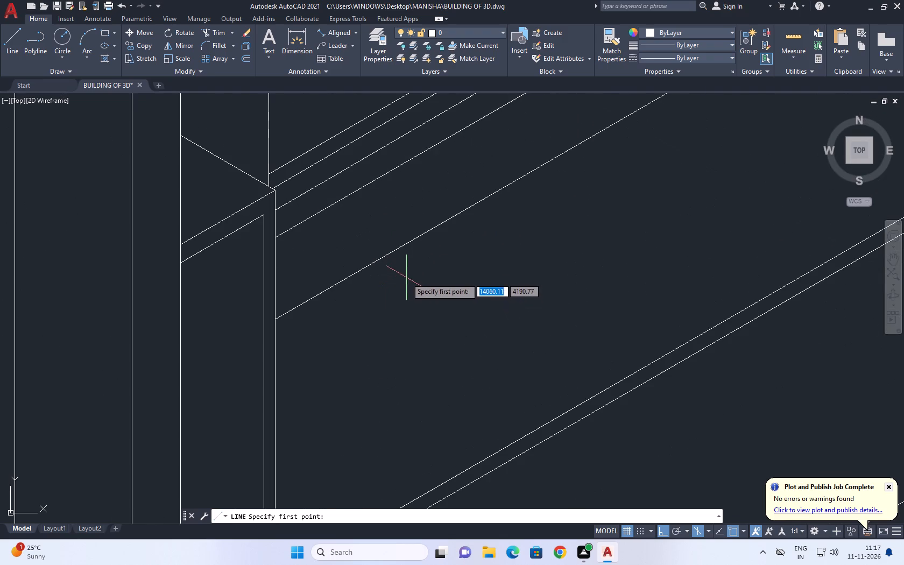
{"action": "middle_click_drag", "start_coordinate": [397, 269], "coordinate": [356, 273]}
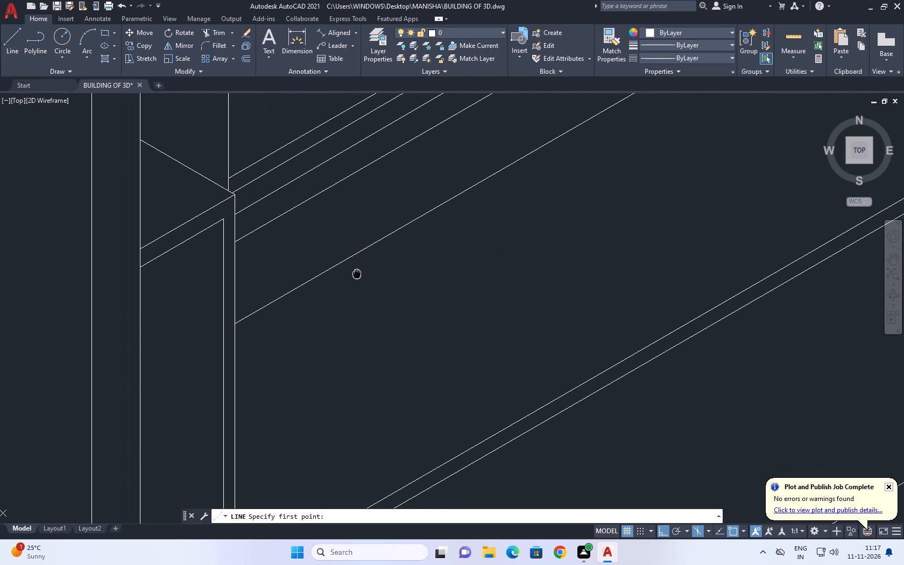
{"action": "middle_click_drag", "start_coordinate": [356, 273], "coordinate": [352, 269]}
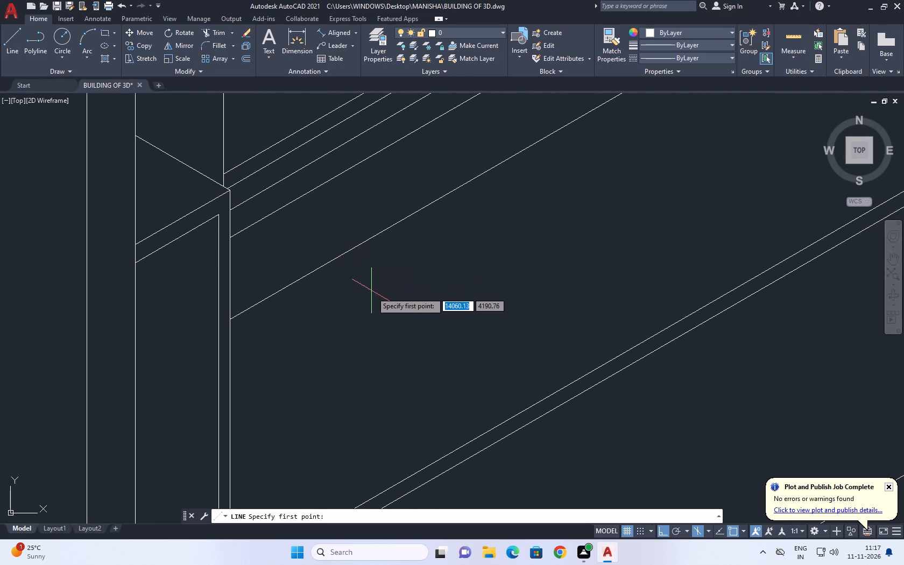
{"action": "scroll", "coordinate": [361, 248], "scroll_direction": "up", "scroll_amount": 3}
{"action": "left_click", "coordinate": [336, 270]}
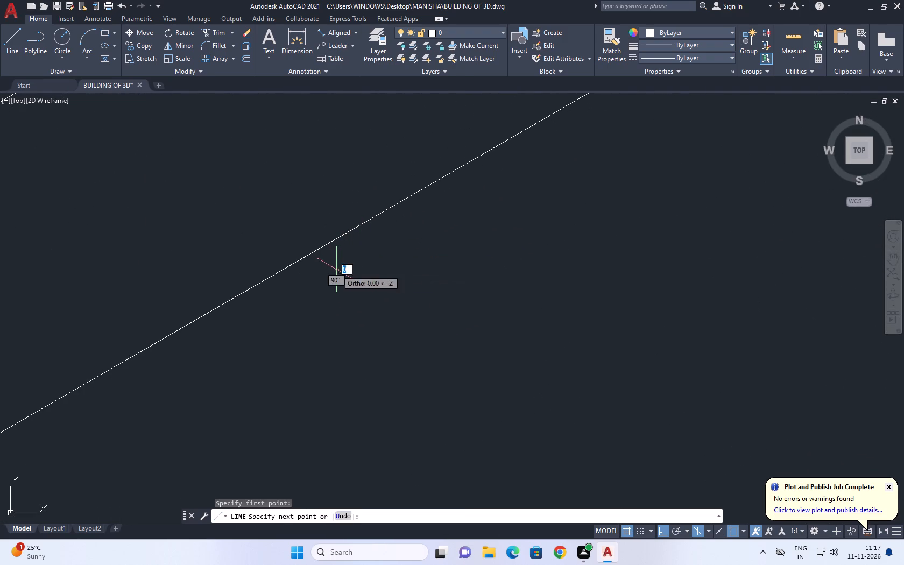
{"action": "scroll", "coordinate": [509, 229], "scroll_direction": "down", "scroll_amount": 1}
{"action": "middle_click_drag", "start_coordinate": [528, 221], "coordinate": [526, 254]}
{"action": "scroll", "coordinate": [526, 254], "scroll_direction": "down", "scroll_amount": 3}
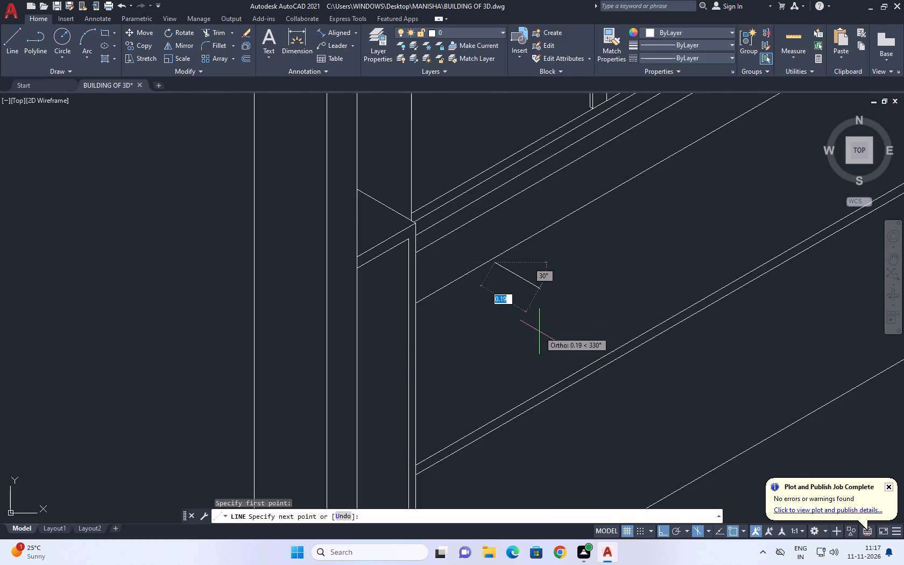
{"action": "scroll", "coordinate": [595, 335], "scroll_direction": "up", "scroll_amount": 2}
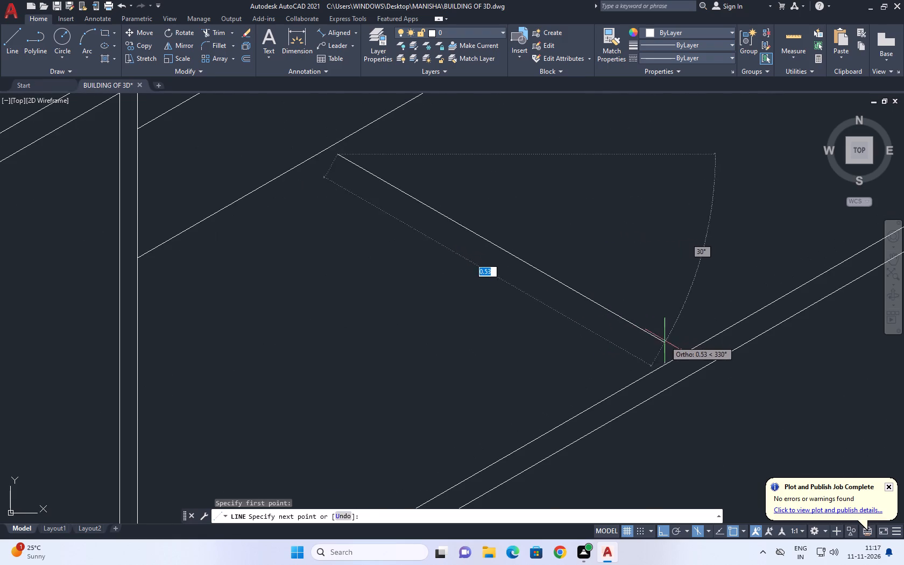
{"action": "scroll", "coordinate": [667, 341], "scroll_direction": "up", "scroll_amount": 1}
{"action": "left_click", "coordinate": [674, 352]}
On the top isoplane, complete the countertop parallelogram with a front side about 0.54 long, a returning side about 0.6 long and a back side.
{"action": "scroll", "coordinate": [727, 328], "scroll_direction": "down", "scroll_amount": 3}
{"action": "middle_click_drag", "start_coordinate": [776, 295], "coordinate": [745, 320]}
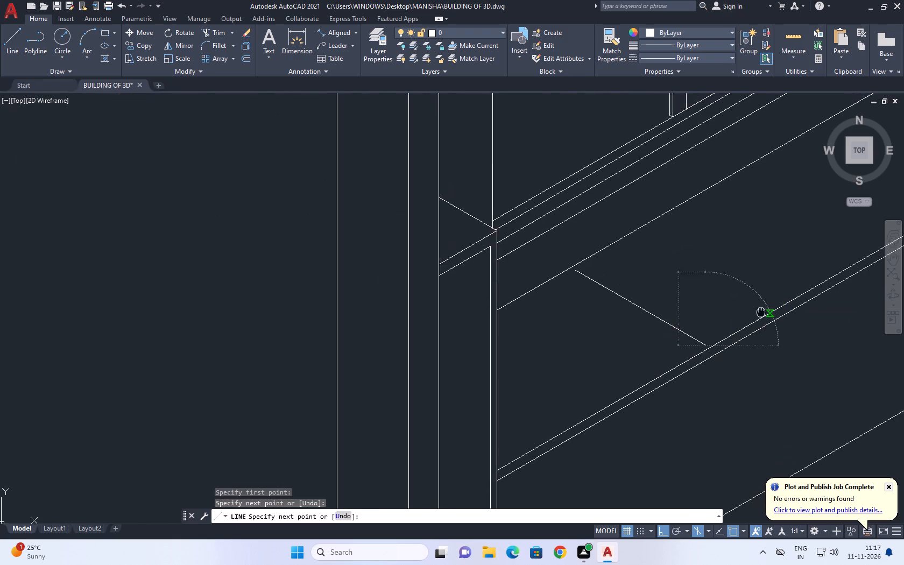
{"action": "middle_click_drag", "start_coordinate": [745, 320], "coordinate": [669, 334]}
{"action": "middle_click_drag", "start_coordinate": [715, 292], "coordinate": [698, 331]}
{"action": "key", "text": "F5"}
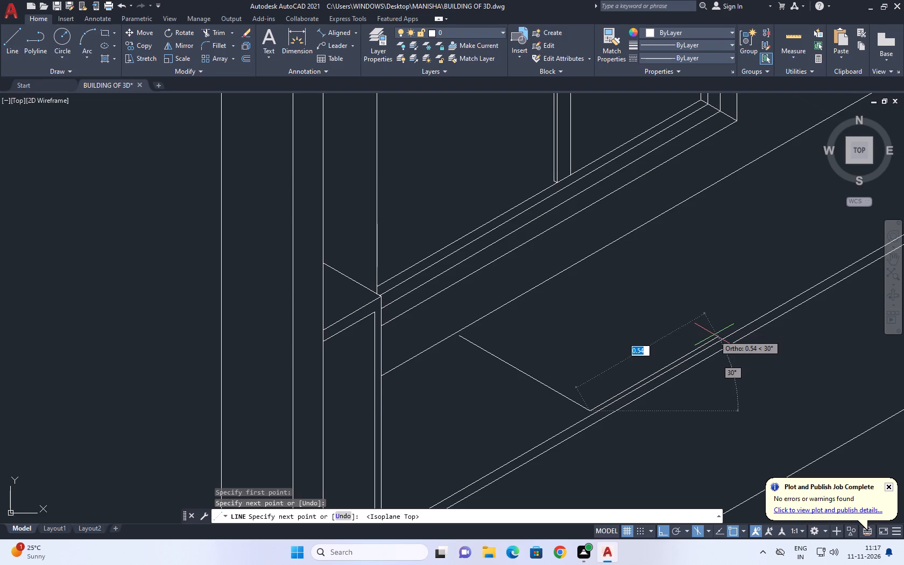
{"action": "left_click", "coordinate": [718, 333]}
{"action": "scroll", "coordinate": [561, 250], "scroll_direction": "up", "scroll_amount": 1}
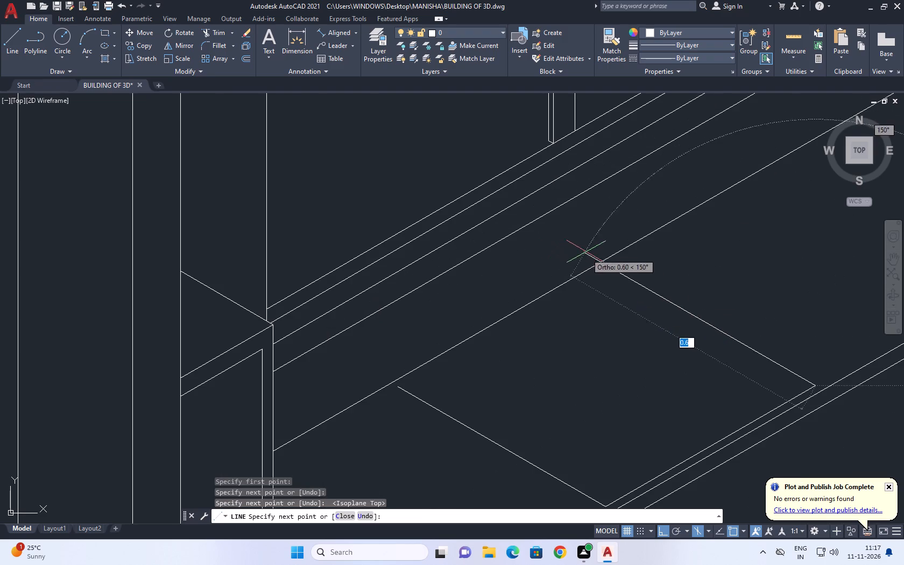
{"action": "left_click", "coordinate": [584, 246]}
{"action": "key", "text": "Escape"}
{"action": "key", "text": "space"}
{"action": "left_click", "coordinate": [399, 389]}
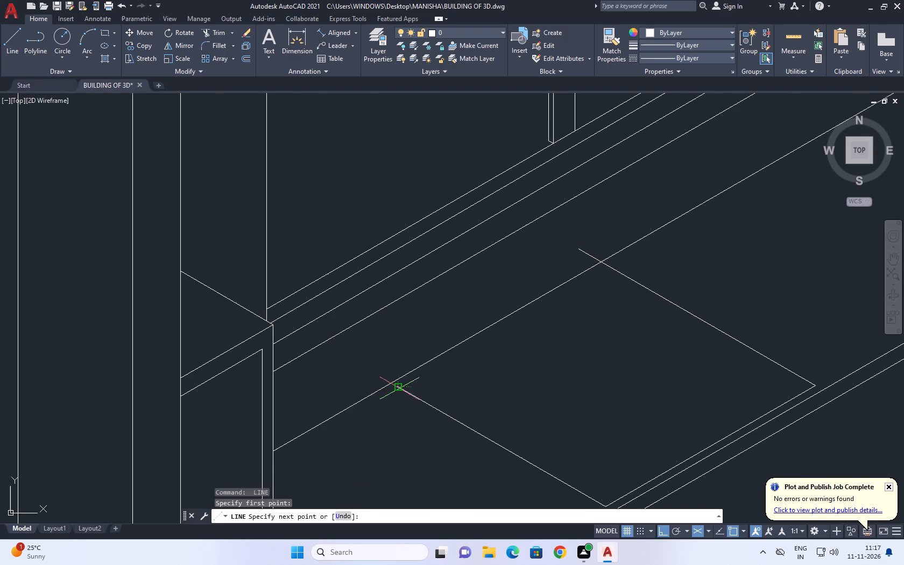
{"action": "left_click", "coordinate": [672, 253]}
{"action": "key", "text": "Escape"}
Trim the two line ends that overshoot the parallelogram's back corner farthest from the low wall.
{"action": "middle_click_drag", "start_coordinate": [596, 234], "coordinate": [594, 292]}
{"action": "key", "text": "t"}
{"action": "key", "text": "r"}
{"action": "scroll", "coordinate": [594, 295], "scroll_direction": "up", "scroll_amount": 1}
{"action": "key", "text": "space"}
{"action": "scroll", "coordinate": [609, 332], "scroll_direction": "up", "scroll_amount": 2}
{"action": "left_click", "coordinate": [592, 354]}
{"action": "left_click", "coordinate": [670, 353]}
{"action": "left_click_drag", "start_coordinate": [554, 316], "coordinate": [546, 321]}
{"action": "left_click", "coordinate": [515, 336]}
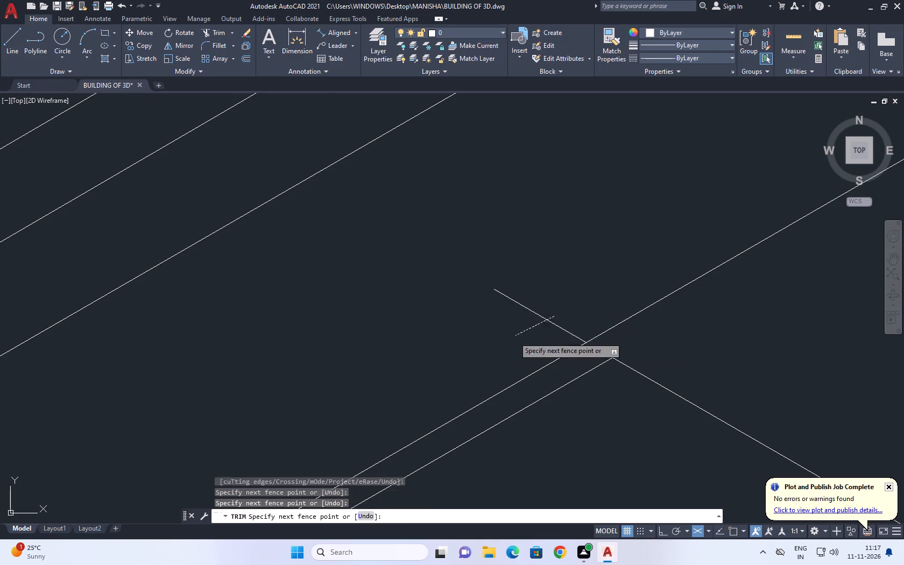
{"action": "scroll", "coordinate": [603, 262], "scroll_direction": "down", "scroll_amount": 6}
{"action": "key", "text": "Escape"}
{"action": "middle_click_drag", "start_coordinate": [582, 343], "coordinate": [587, 361]}
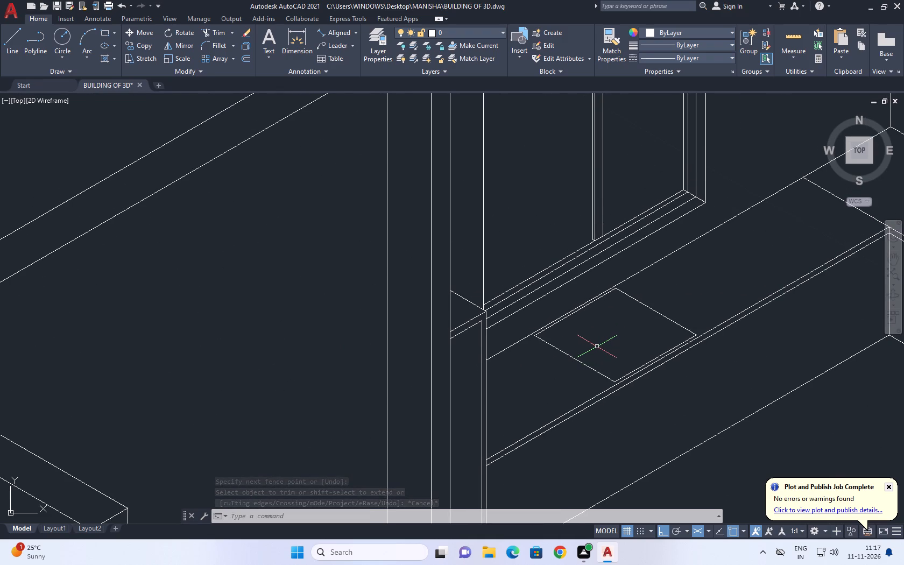
Move the parallelogram's side farthest from the low wall slightly outward along the counter, toward the room corner.
{"action": "scroll", "coordinate": [672, 315], "scroll_direction": "up", "scroll_amount": 1}
{"action": "left_click", "coordinate": [670, 315]}
{"action": "left_click", "coordinate": [659, 326]}
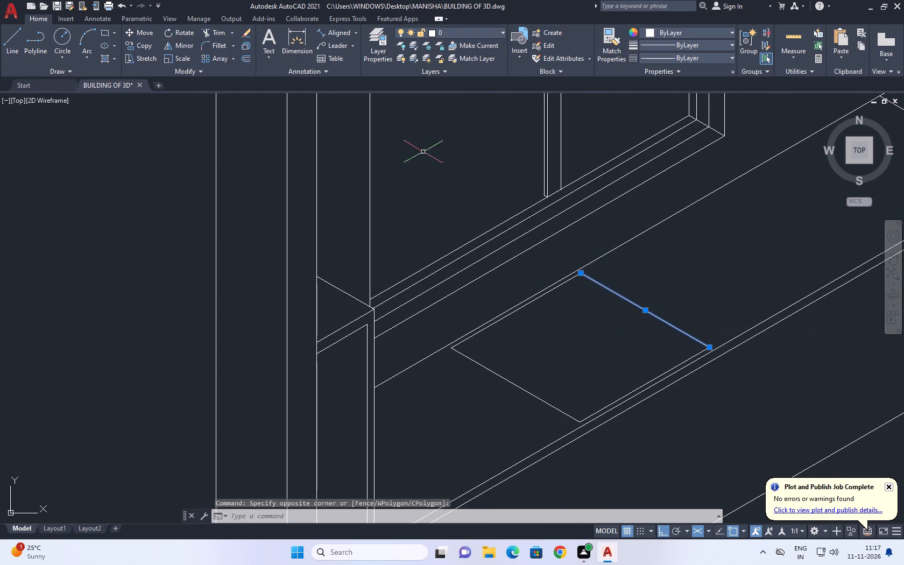
{"action": "left_click", "coordinate": [145, 33]}
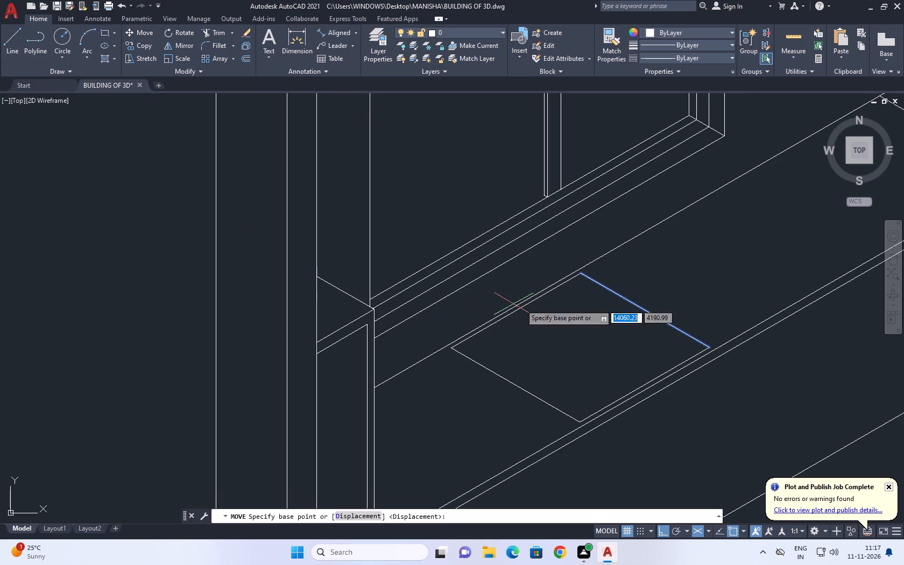
{"action": "left_click", "coordinate": [647, 286]}
{"action": "left_click", "coordinate": [662, 280]}
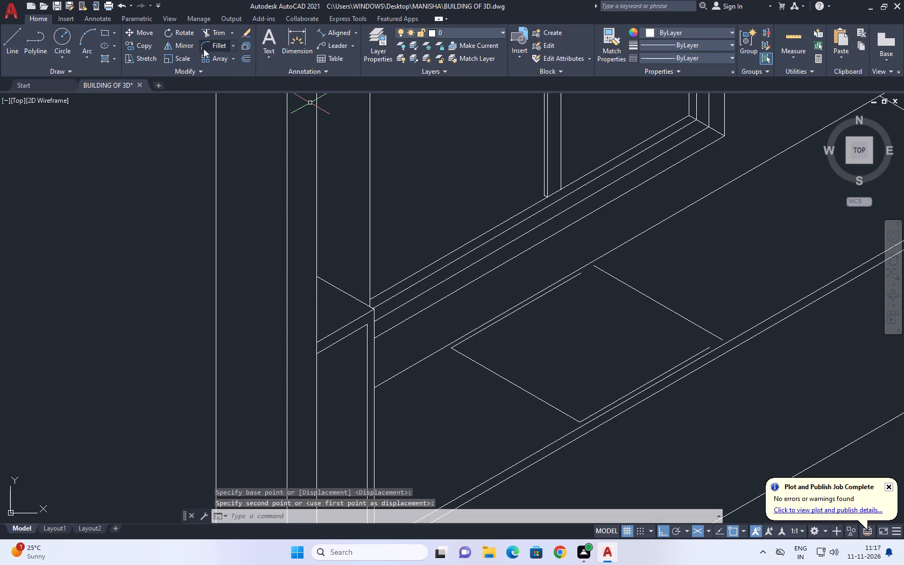
Fillet the parallelogram's back and front sides to the moved side with radius 0.00 to close both corners.
{"action": "left_click", "coordinate": [221, 46]}
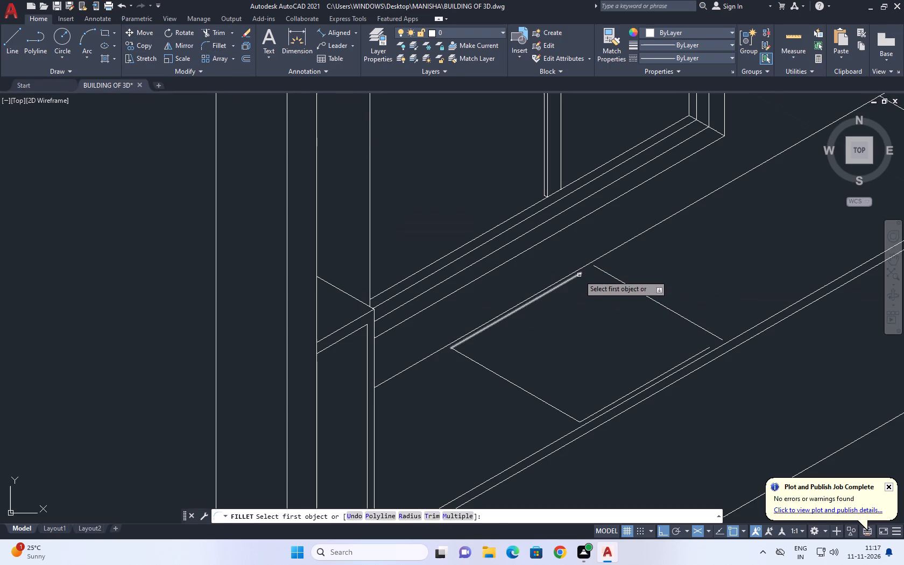
{"action": "left_click", "coordinate": [579, 276]}
{"action": "left_click", "coordinate": [604, 271]}
{"action": "right_click", "coordinate": [653, 269]}
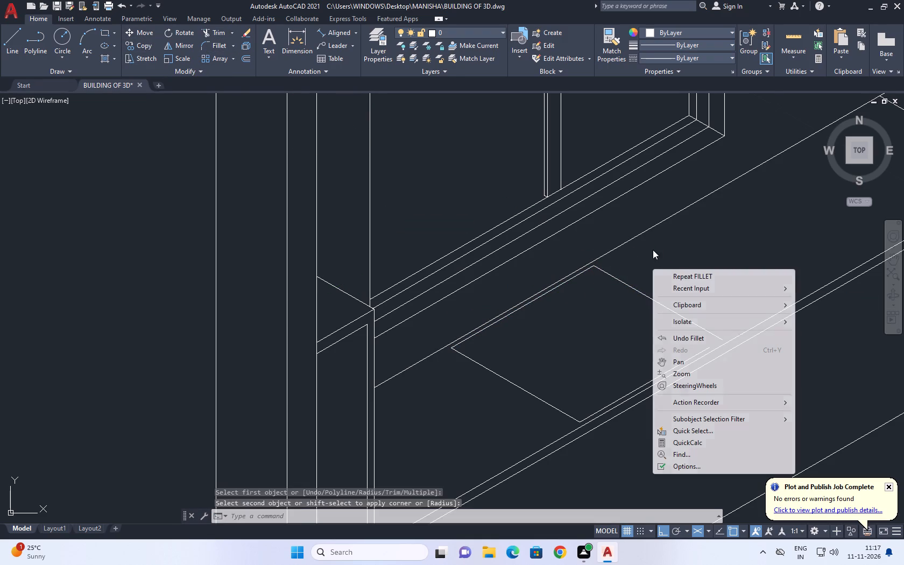
{"action": "left_click", "coordinate": [684, 273]}
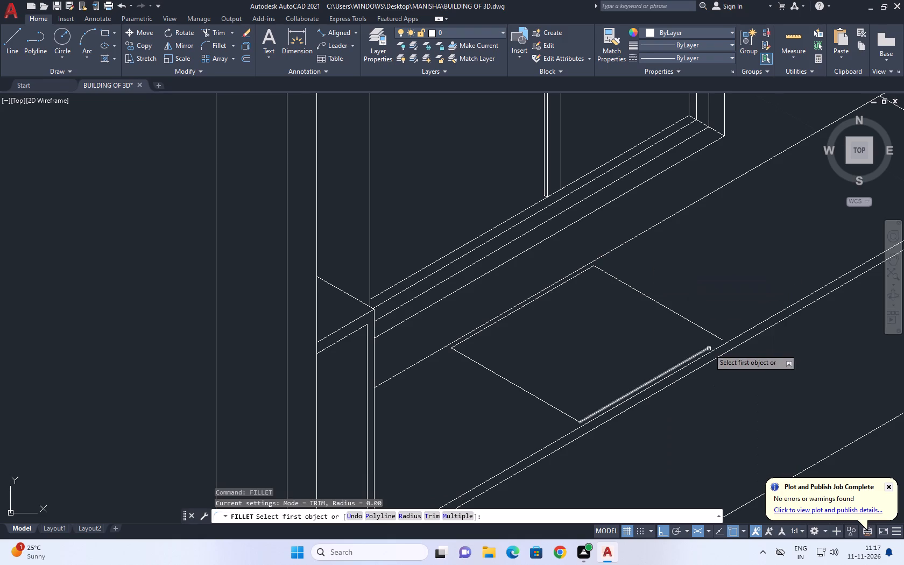
{"action": "left_click", "coordinate": [709, 349]}
{"action": "left_click", "coordinate": [715, 335]}
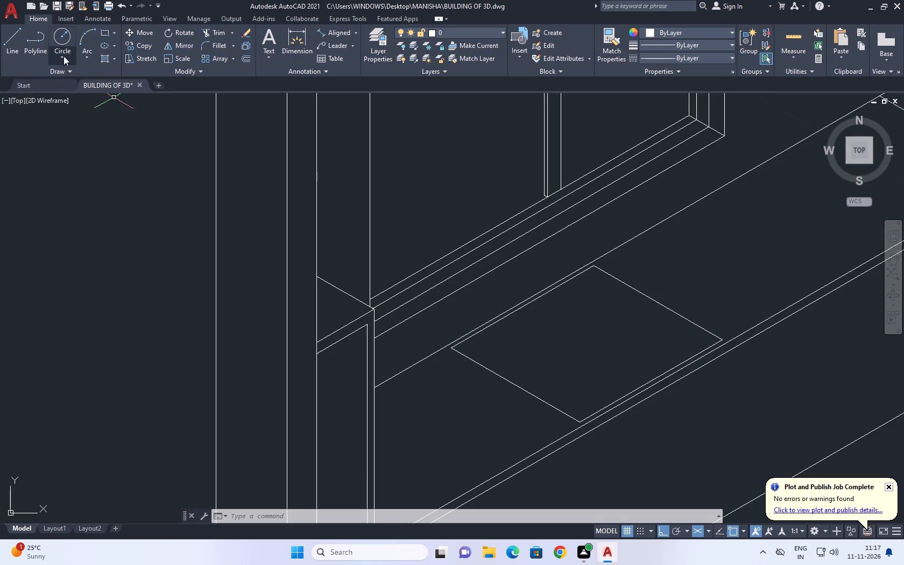
Draw a dividing line across the parallelogram from the midpoint of its back side to the midpoint of its front side.
{"action": "left_click", "coordinate": [9, 51]}
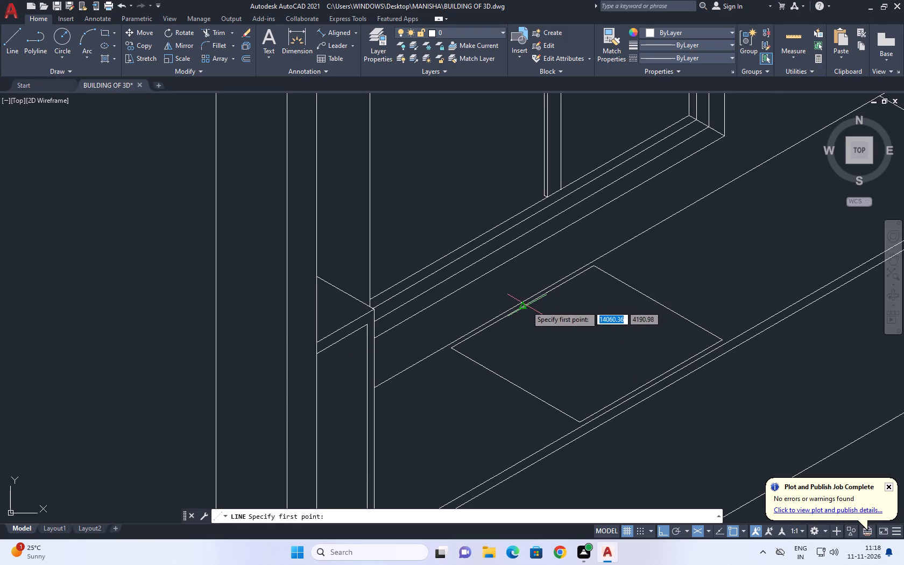
{"action": "left_click", "coordinate": [524, 308]}
{"action": "scroll", "coordinate": [665, 382], "scroll_direction": "up", "scroll_amount": 1}
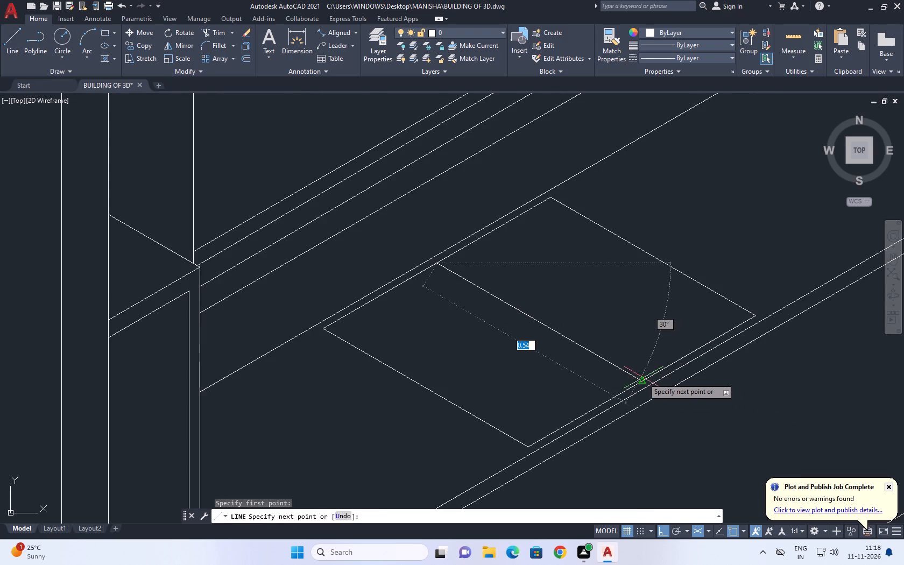
{"action": "left_click", "coordinate": [642, 381]}
{"action": "right_click_drag", "start_coordinate": [609, 316], "coordinate": [609, 321]}
{"action": "left_click", "coordinate": [654, 340]}
Copy the parallelogram's side nearest the room corner slightly inward to double that edge.
{"action": "middle_click_drag", "start_coordinate": [606, 335], "coordinate": [601, 351]}
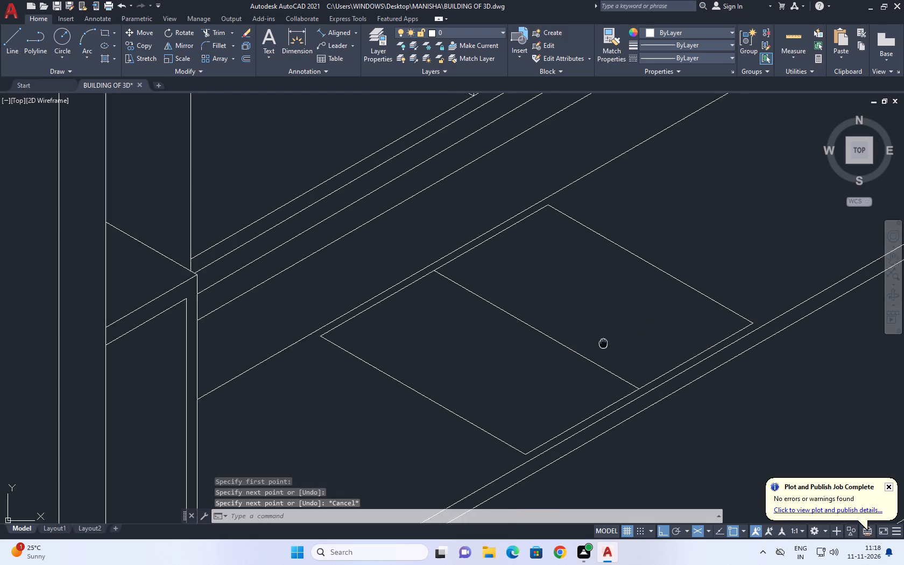
{"action": "middle_click_drag", "start_coordinate": [601, 351], "coordinate": [570, 409]}
{"action": "left_click_drag", "start_coordinate": [609, 308], "coordinate": [555, 320]}
{"action": "left_click", "coordinate": [492, 333]}
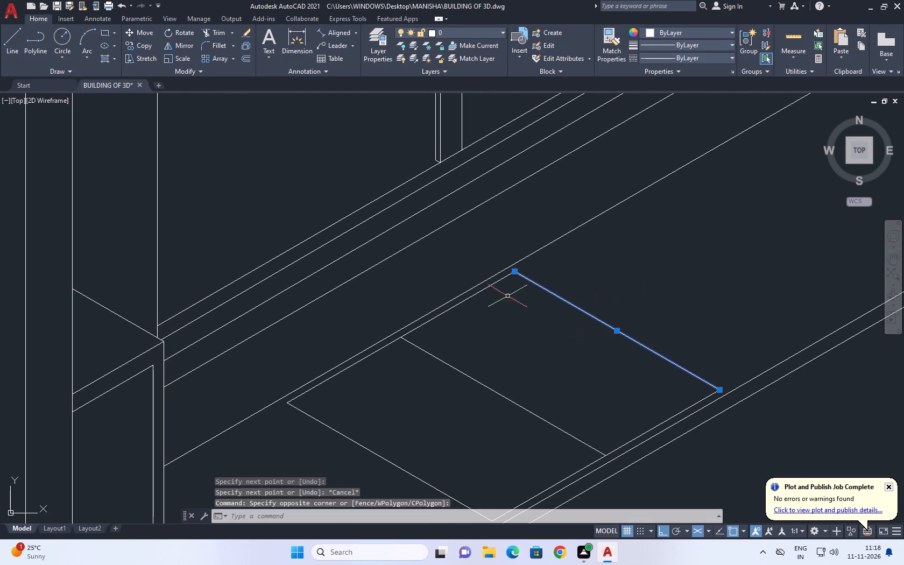
{"action": "left_click", "coordinate": [145, 46]}
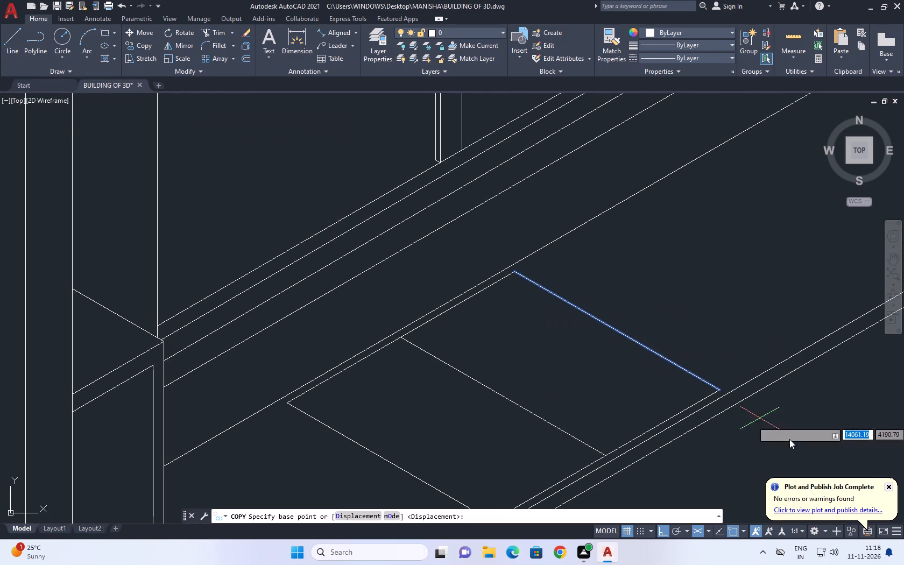
{"action": "scroll", "coordinate": [705, 392], "scroll_direction": "up", "scroll_amount": 2}
{"action": "left_click", "coordinate": [739, 385]}
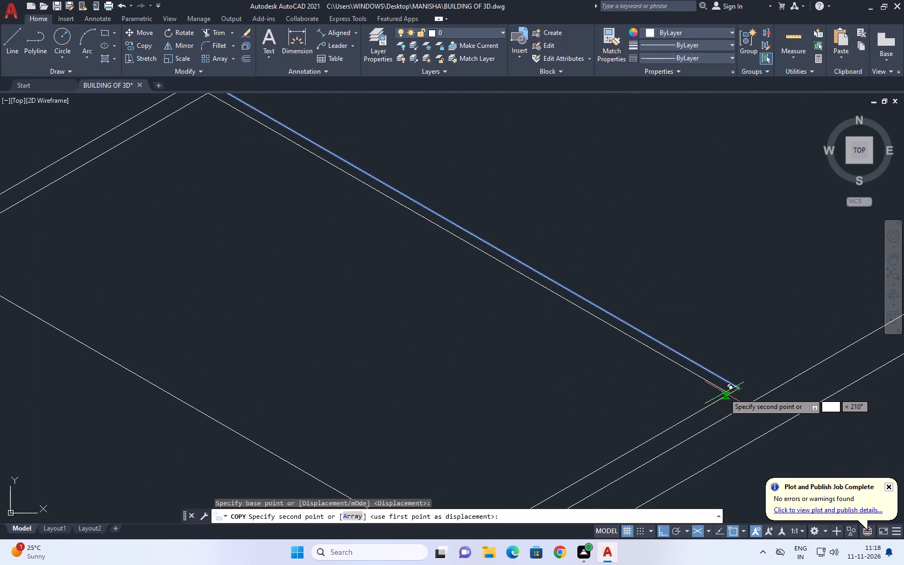
{"action": "left_click", "coordinate": [717, 396]}
{"action": "right_click", "coordinate": [721, 319]}
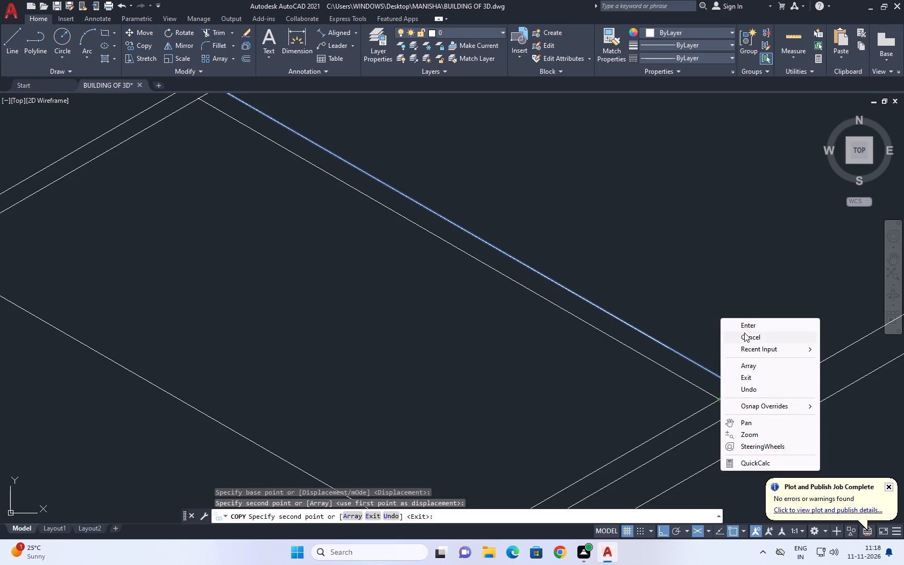
{"action": "left_click", "coordinate": [744, 333]}
Copy the parallelogram's opposite side, nearest the low wall, about 0.03 inward along the counter.
{"action": "scroll", "coordinate": [743, 330], "scroll_direction": "down", "scroll_amount": 4}
{"action": "scroll", "coordinate": [627, 390], "scroll_direction": "up", "scroll_amount": 1}
{"action": "left_click", "coordinate": [635, 370]}
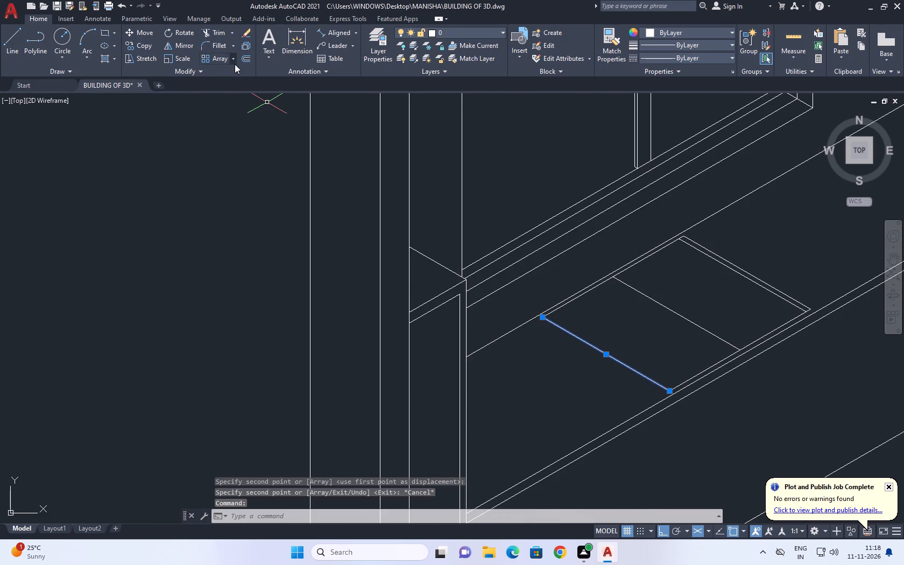
{"action": "left_click", "coordinate": [142, 44]}
{"action": "scroll", "coordinate": [678, 411], "scroll_direction": "up", "scroll_amount": 2}
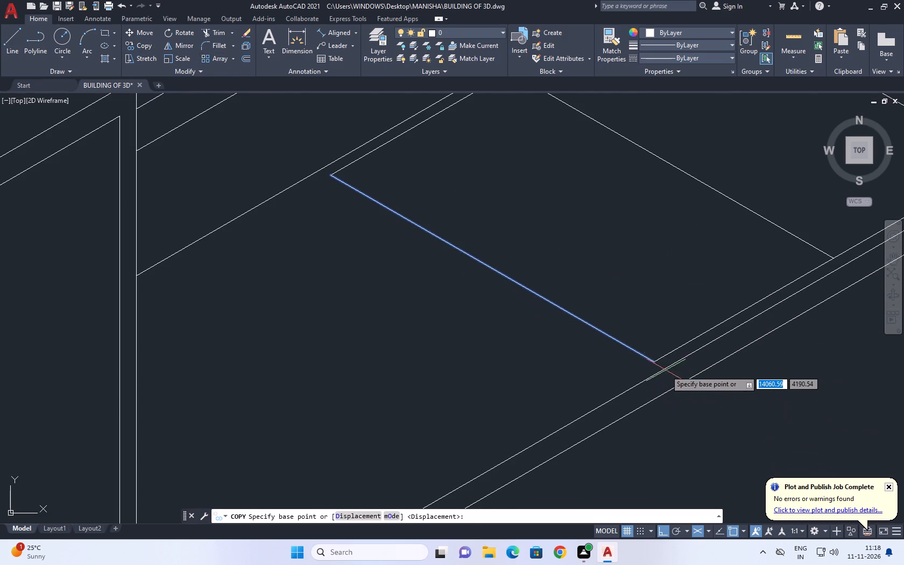
{"action": "left_click", "coordinate": [656, 363]}
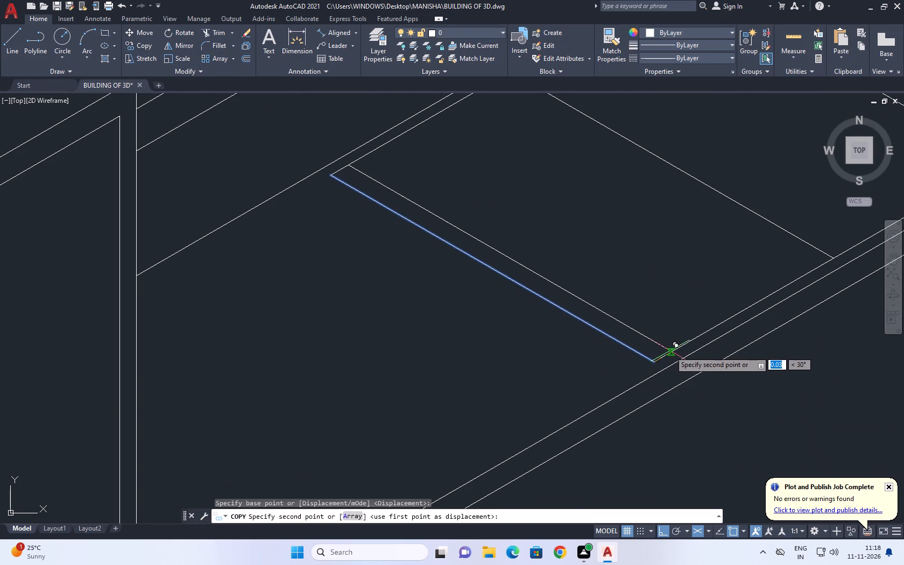
{"action": "left_click", "coordinate": [673, 350]}
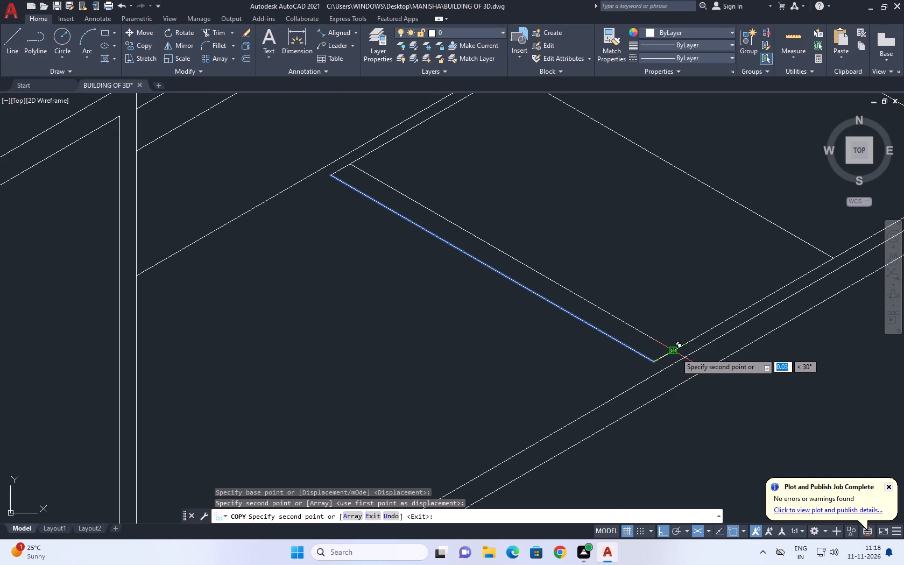
{"action": "right_click", "coordinate": [667, 298]}
{"action": "left_click", "coordinate": [689, 310]}
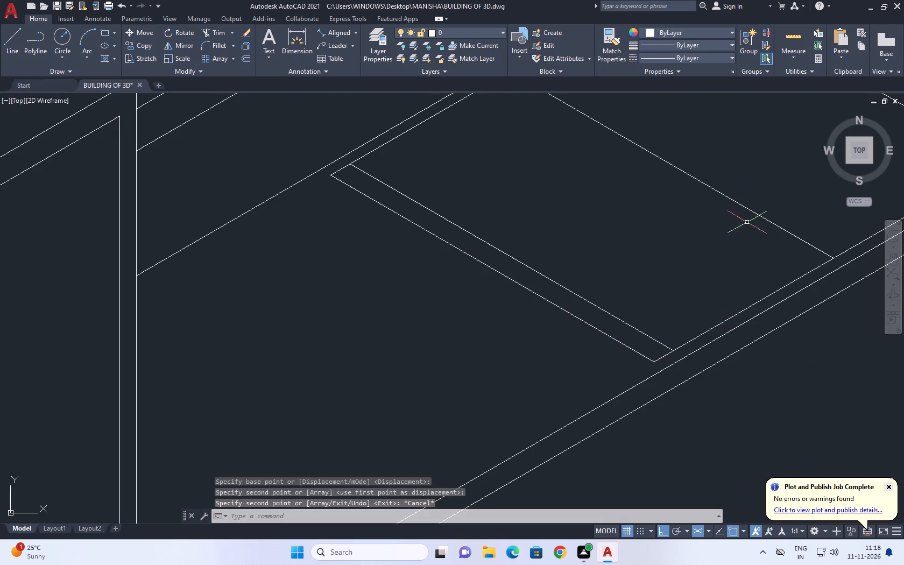
Copy the bottom edge of the window-side counter's front face slightly upward along the vertical inner-corner line.
{"action": "scroll", "coordinate": [681, 362], "scroll_direction": "down", "scroll_amount": 3}
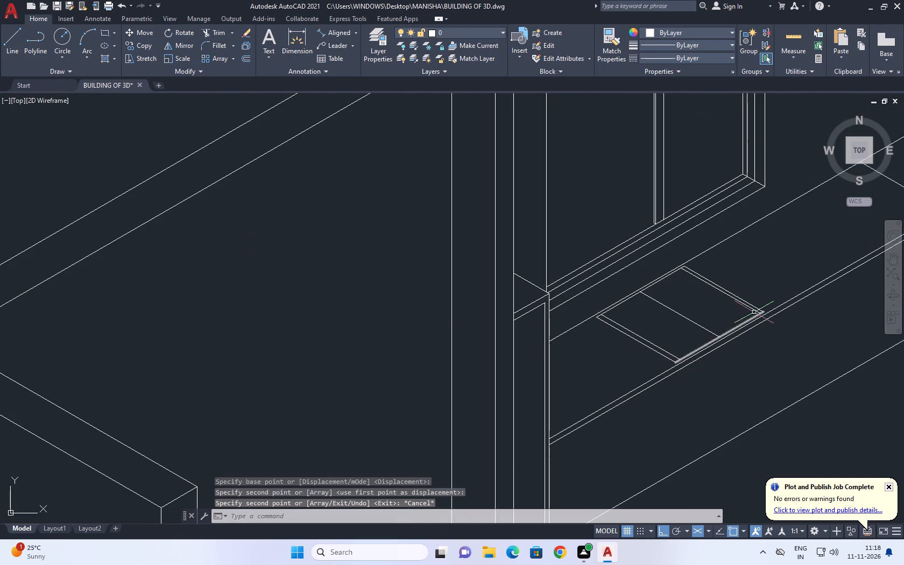
{"action": "middle_click_drag", "start_coordinate": [766, 301], "coordinate": [726, 300]}
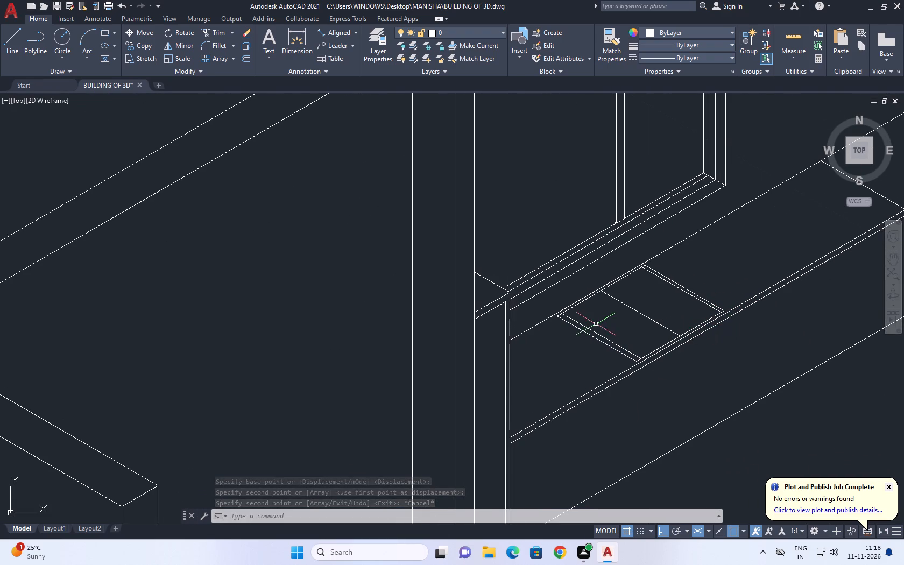
{"action": "scroll", "coordinate": [582, 331], "scroll_direction": "up", "scroll_amount": 1}
{"action": "middle_click_drag", "start_coordinate": [638, 331], "coordinate": [535, 304]}
{"action": "scroll", "coordinate": [585, 313], "scroll_direction": "down", "scroll_amount": 1}
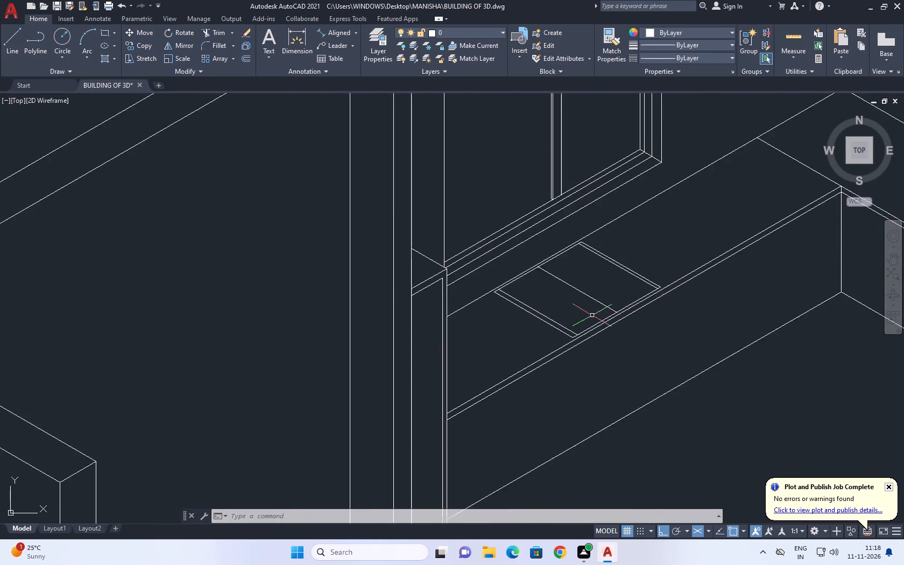
{"action": "scroll", "coordinate": [593, 316], "scroll_direction": "down", "scroll_amount": 2}
{"action": "scroll", "coordinate": [672, 296], "scroll_direction": "up", "scroll_amount": 3}
{"action": "left_click_drag", "start_coordinate": [648, 370], "coordinate": [648, 378]}
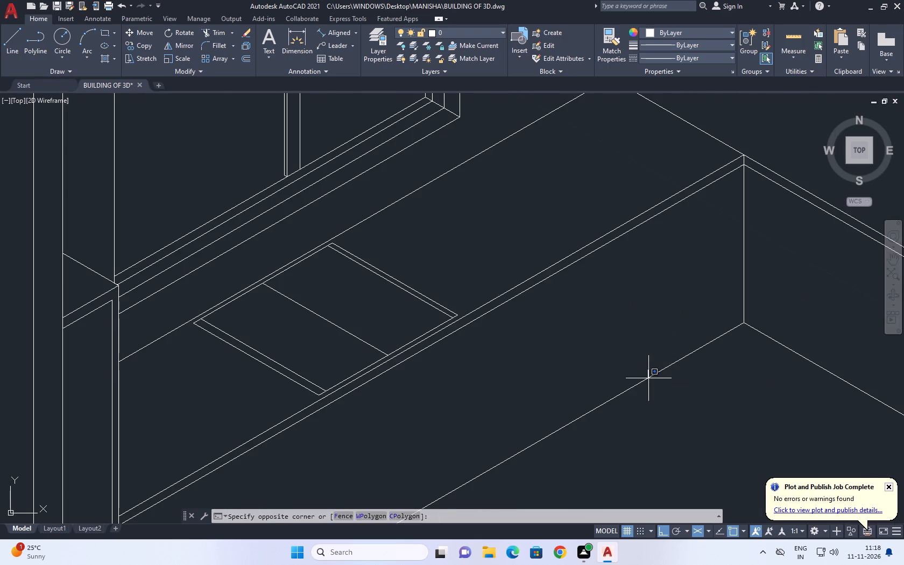
{"action": "left_click_drag", "start_coordinate": [648, 378], "coordinate": [648, 381]}
{"action": "left_click_drag", "start_coordinate": [648, 394], "coordinate": [651, 401]}
{"action": "left_click", "coordinate": [650, 373]}
{"action": "left_click", "coordinate": [604, 336]}
{"action": "left_click", "coordinate": [662, 395]}
{"action": "left_click", "coordinate": [601, 354]}
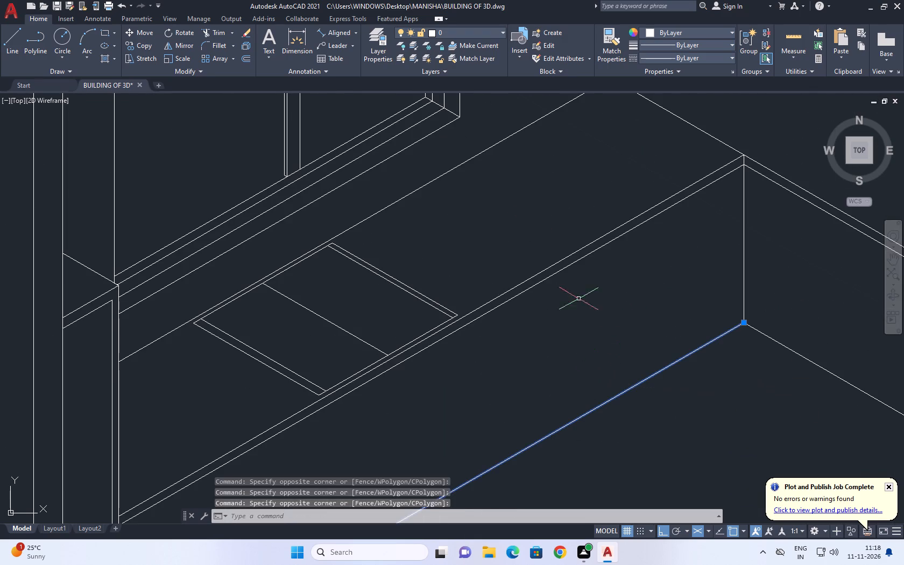
{"action": "left_click", "coordinate": [140, 47]}
{"action": "scroll", "coordinate": [744, 320], "scroll_direction": "up", "scroll_amount": 3}
{"action": "left_click", "coordinate": [737, 335]}
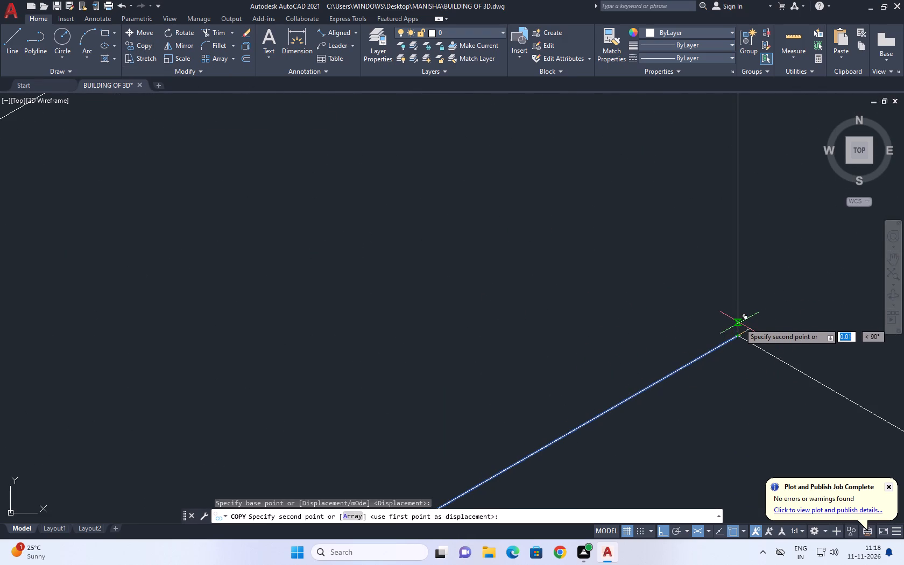
{"action": "left_click", "coordinate": [736, 319]}
{"action": "right_click", "coordinate": [660, 234]}
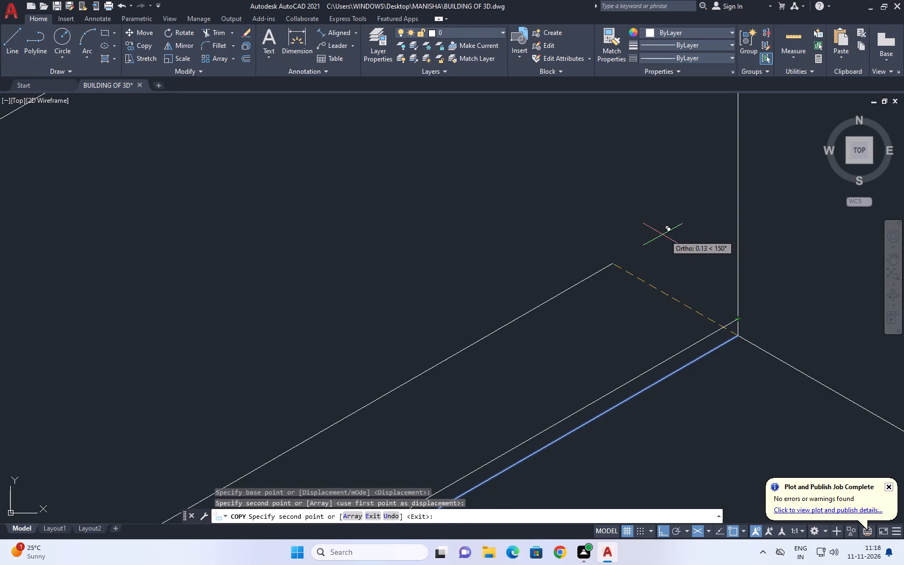
{"action": "left_click", "coordinate": [675, 253]}
Copy the bottom edge of the hob-side counter front upward to meet the window-side copy at the inner corner.
{"action": "scroll", "coordinate": [601, 229], "scroll_direction": "down", "scroll_amount": 5}
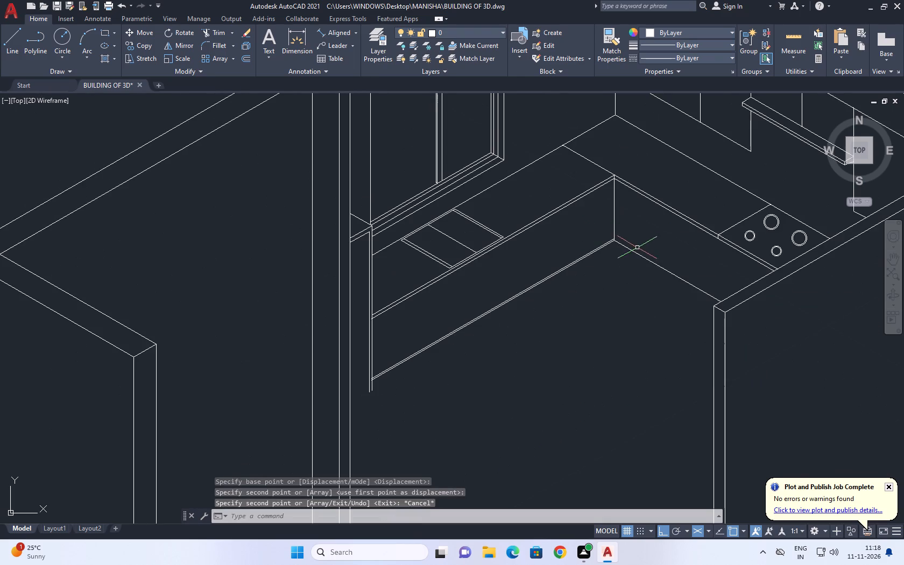
{"action": "left_click", "coordinate": [637, 255]}
{"action": "left_click", "coordinate": [149, 46]}
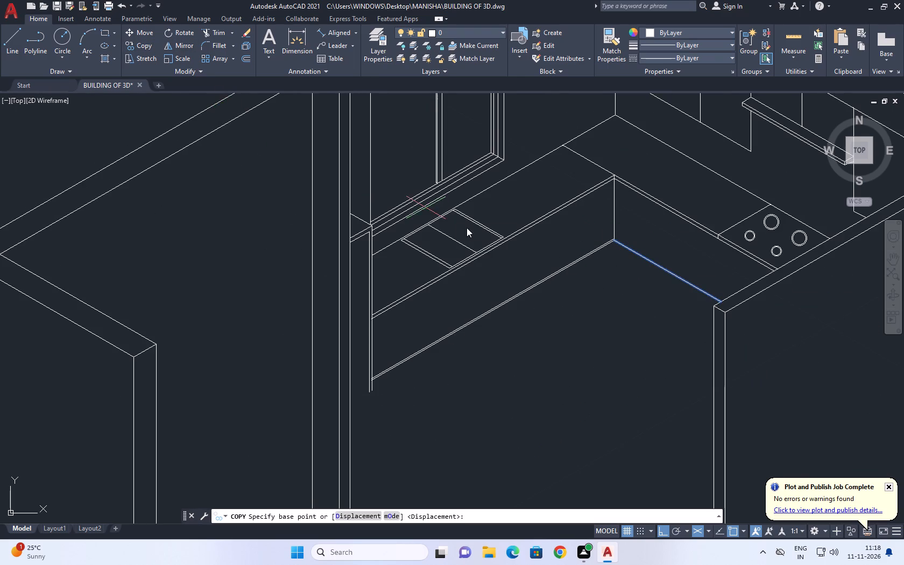
{"action": "scroll", "coordinate": [631, 245], "scroll_direction": "up", "scroll_amount": 3}
{"action": "scroll", "coordinate": [536, 248], "scroll_direction": "up", "scroll_amount": 3}
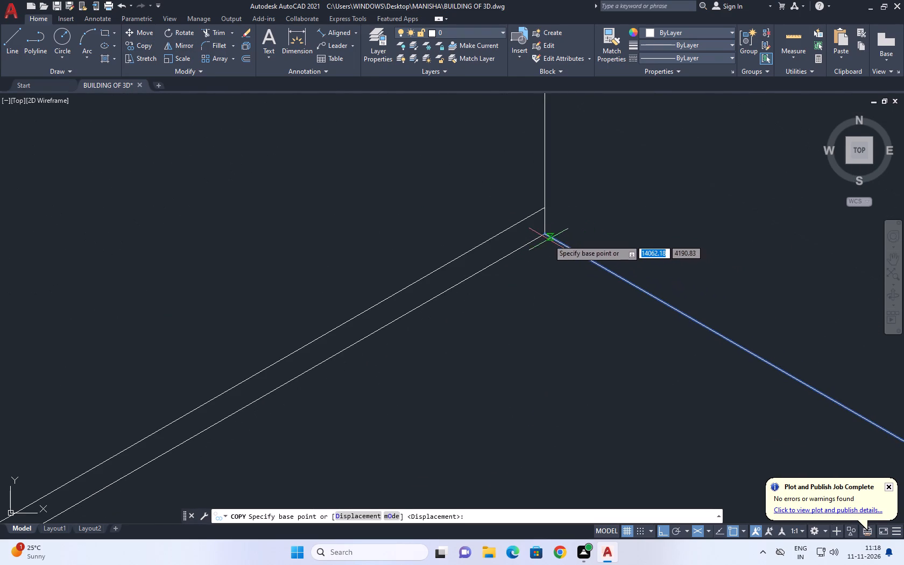
{"action": "left_click", "coordinate": [547, 235]}
{"action": "left_click", "coordinate": [543, 205]}
{"action": "right_click", "coordinate": [588, 140]}
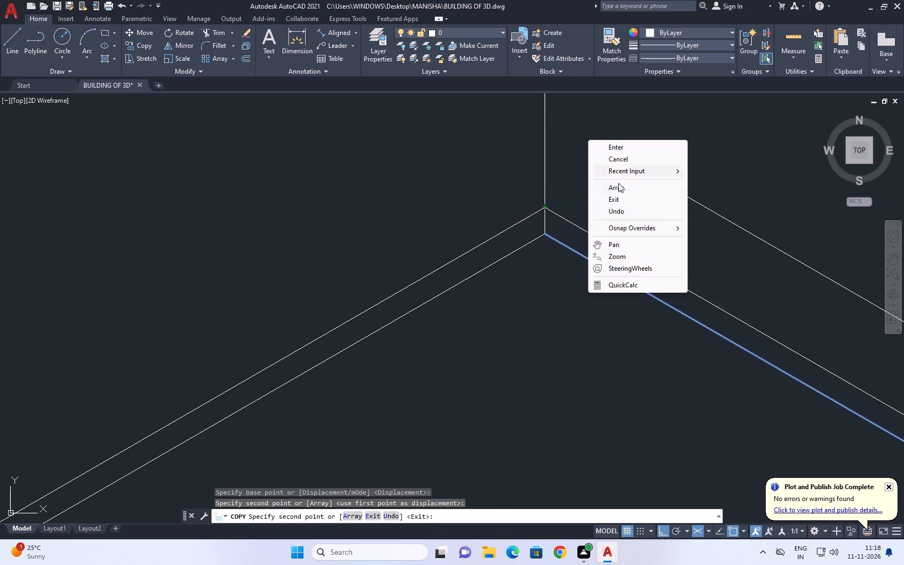
{"action": "left_click", "coordinate": [649, 161]}
Move both copied base lines slightly higher along the vertical inner-corner line, using the right isoplane.
{"action": "left_click", "coordinate": [615, 206]}
{"action": "left_click", "coordinate": [582, 233]}
{"action": "left_click", "coordinate": [502, 206]}
{"action": "left_click", "coordinate": [503, 228]}
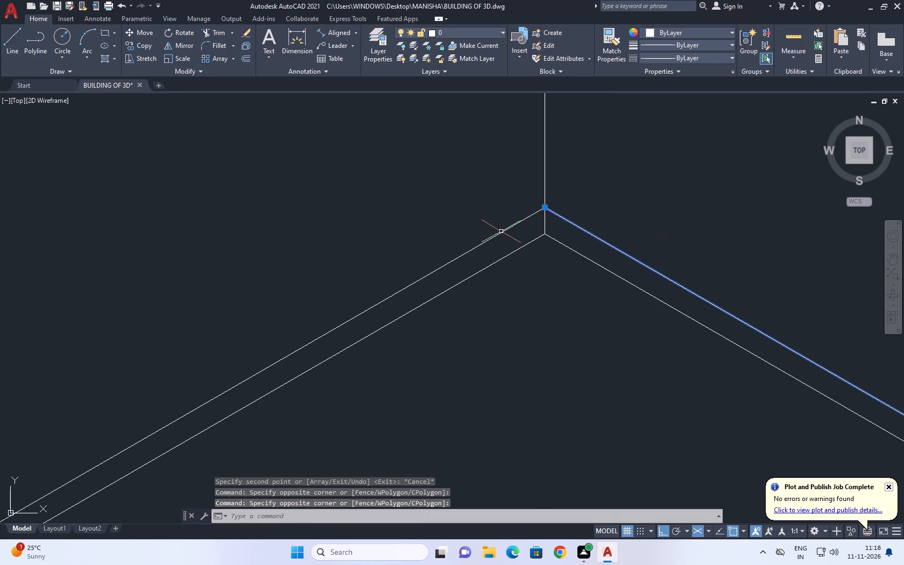
{"action": "left_click_drag", "start_coordinate": [486, 214], "coordinate": [486, 227]}
{"action": "left_click", "coordinate": [471, 248]}
{"action": "middle_click_drag", "start_coordinate": [591, 131], "coordinate": [608, 199]}
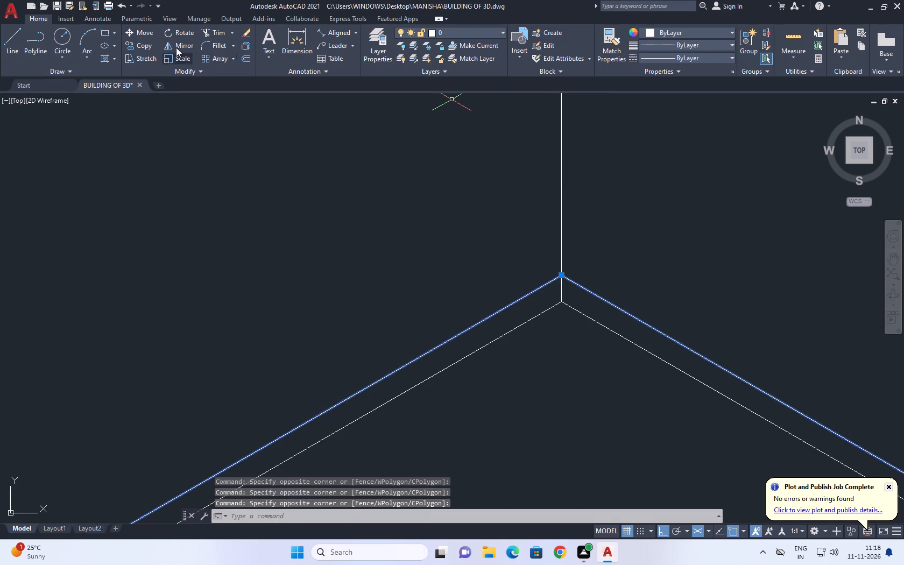
{"action": "left_click", "coordinate": [144, 33]}
{"action": "scroll", "coordinate": [553, 196], "scroll_direction": "up", "scroll_amount": 1}
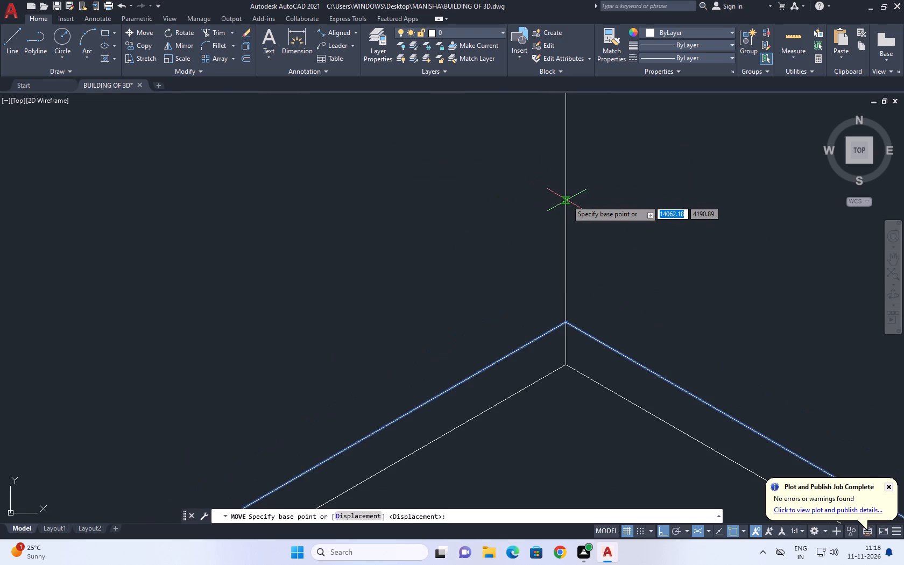
{"action": "left_click", "coordinate": [566, 201]}
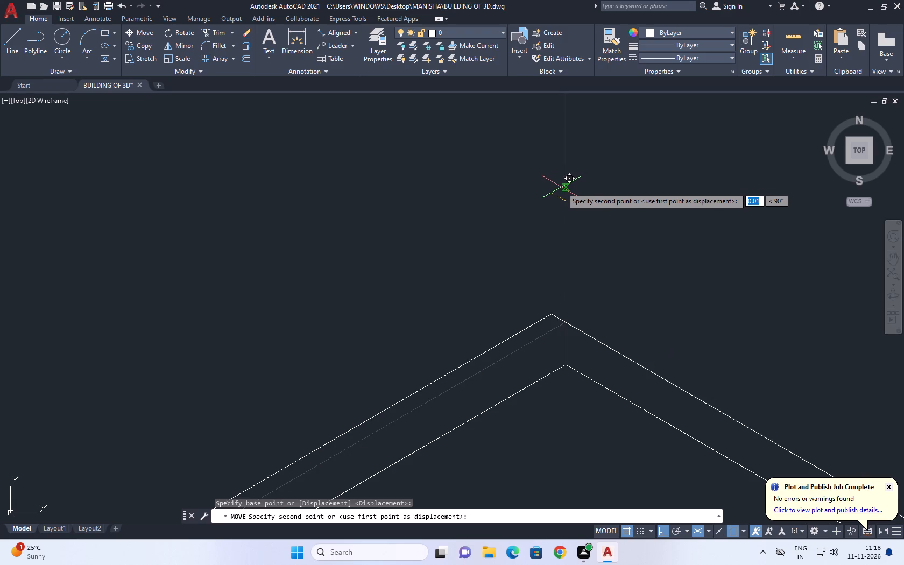
{"action": "key", "text": "F5"}
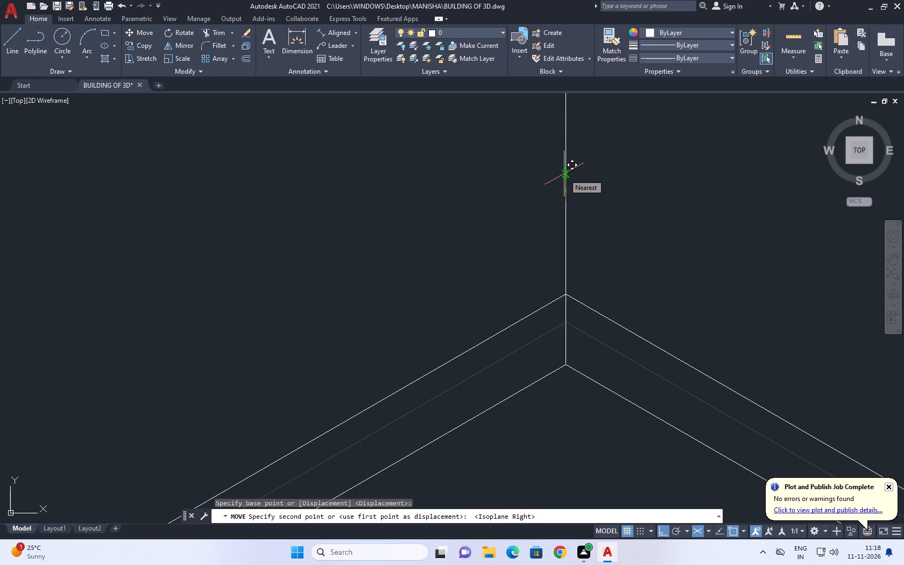
{"action": "left_click", "coordinate": [564, 174]}
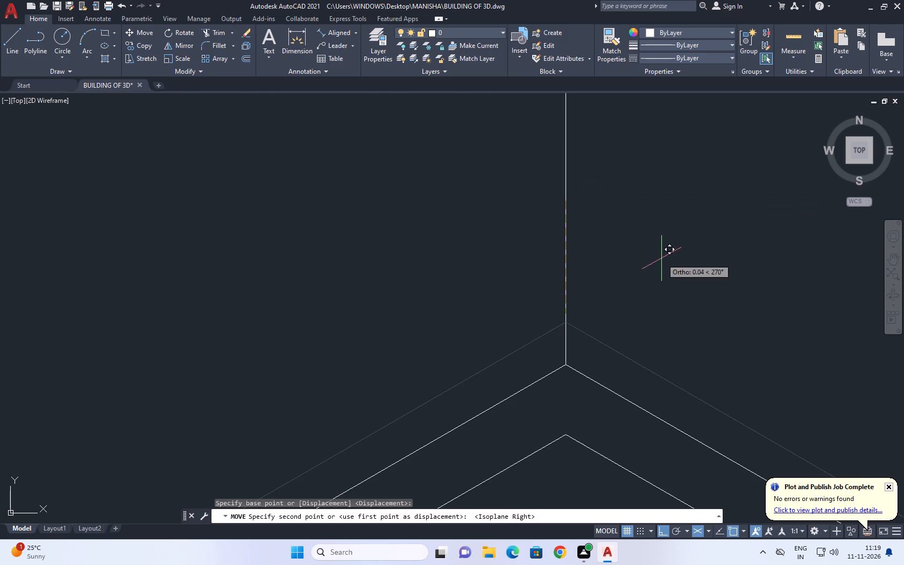
{"action": "left_click", "coordinate": [557, 170]}
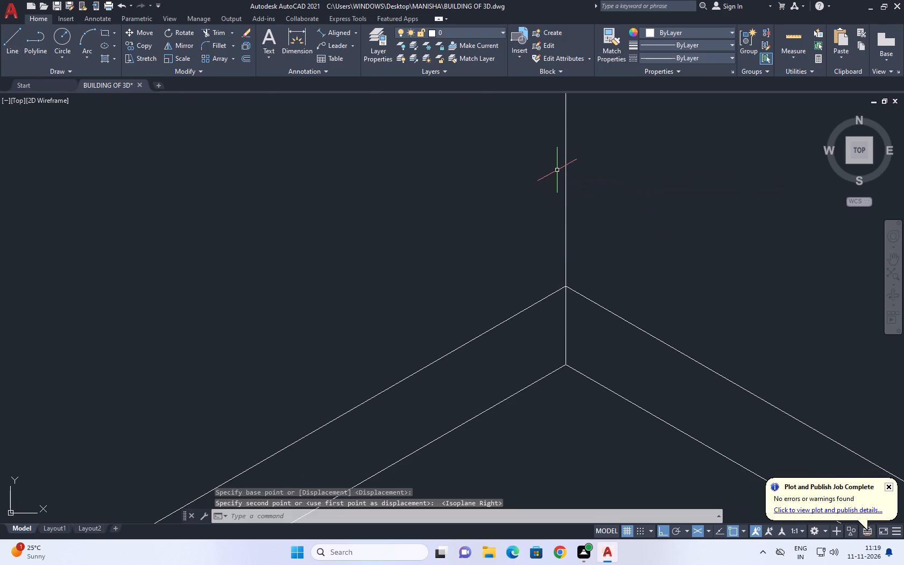
{"action": "right_click", "coordinate": [614, 197]}
{"action": "left_click_drag", "start_coordinate": [598, 193], "coordinate": [588, 208]}
{"action": "left_click", "coordinate": [583, 214]}
Extend the raised base line of the hob-side counter front to the top edge of the adjoining wall.
{"action": "scroll", "coordinate": [607, 239], "scroll_direction": "down", "scroll_amount": 4}
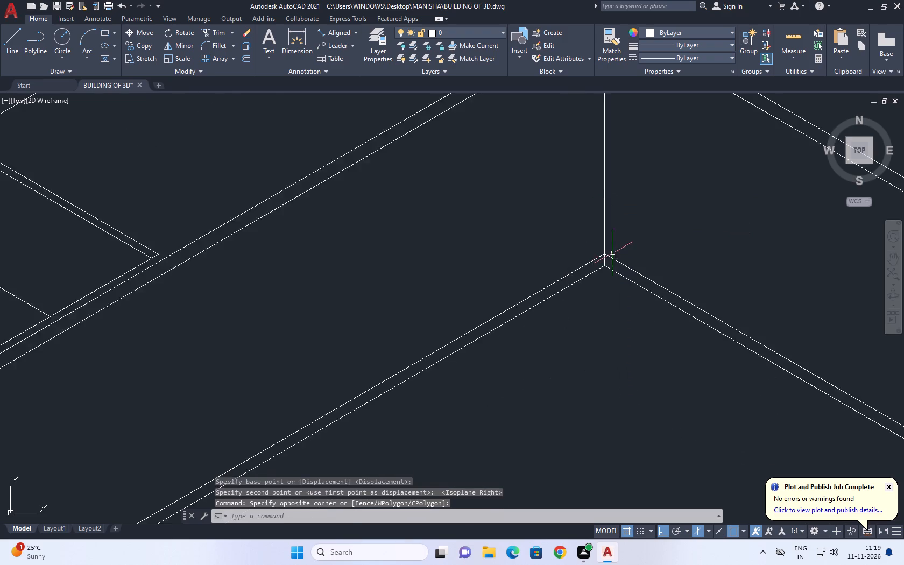
{"action": "scroll", "coordinate": [613, 253], "scroll_direction": "down", "scroll_amount": 3}
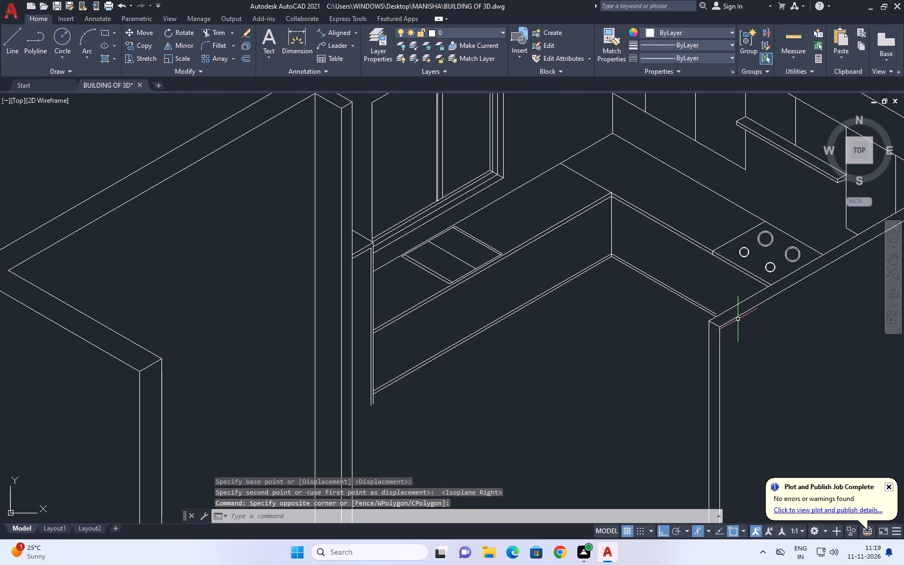
{"action": "scroll", "coordinate": [729, 303], "scroll_direction": "up", "scroll_amount": 3}
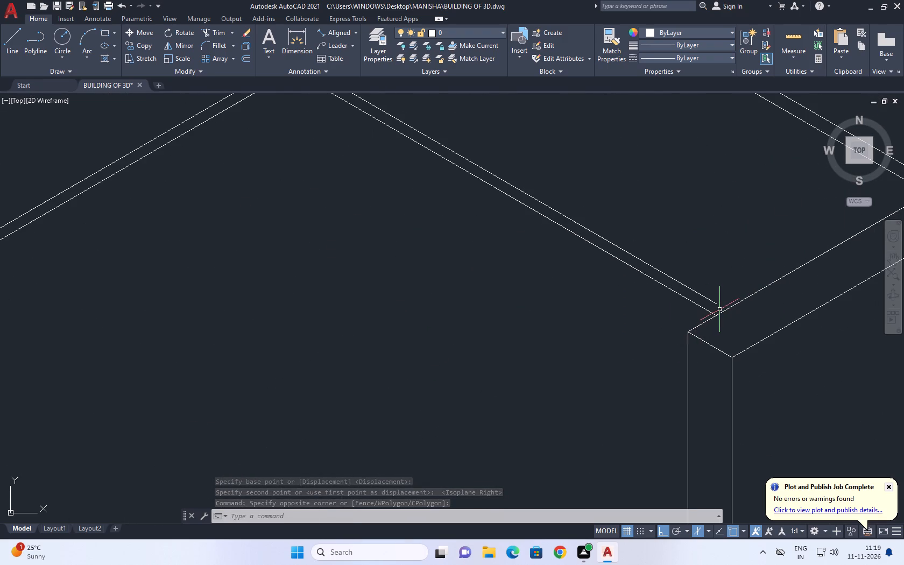
{"action": "type", "text": "EX"}
{"action": "key", "text": "space"}
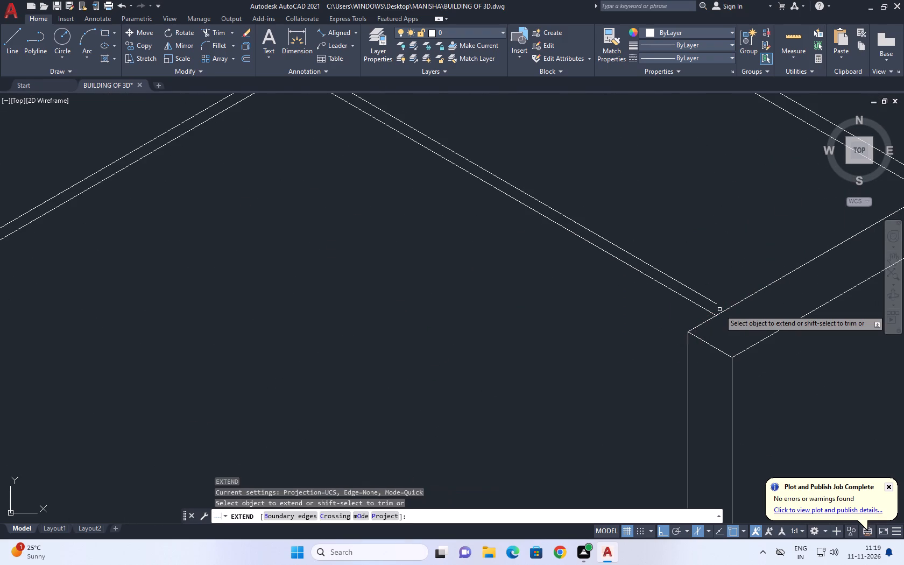
{"action": "left_click", "coordinate": [722, 288]}
{"action": "left_click", "coordinate": [711, 304]}
{"action": "right_click", "coordinate": [699, 237]}
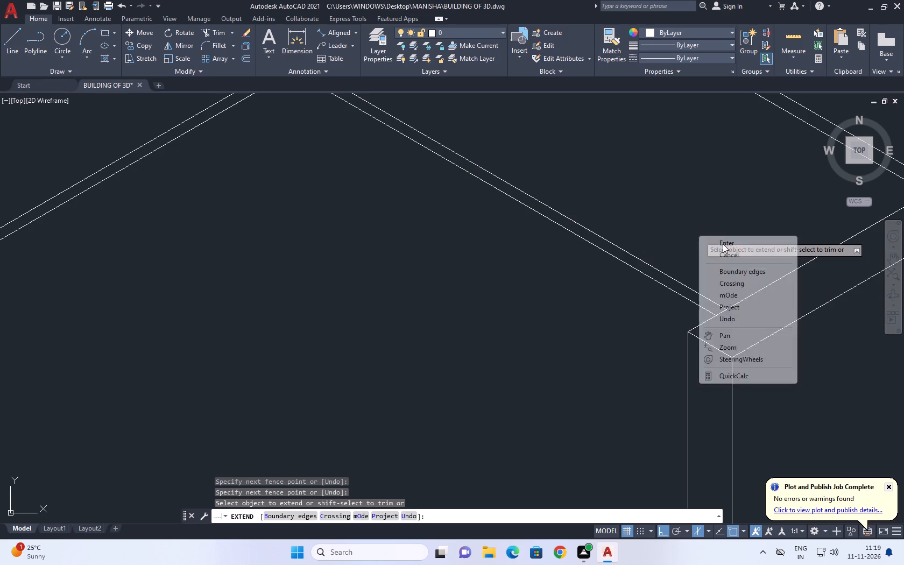
{"action": "left_click", "coordinate": [727, 251]}
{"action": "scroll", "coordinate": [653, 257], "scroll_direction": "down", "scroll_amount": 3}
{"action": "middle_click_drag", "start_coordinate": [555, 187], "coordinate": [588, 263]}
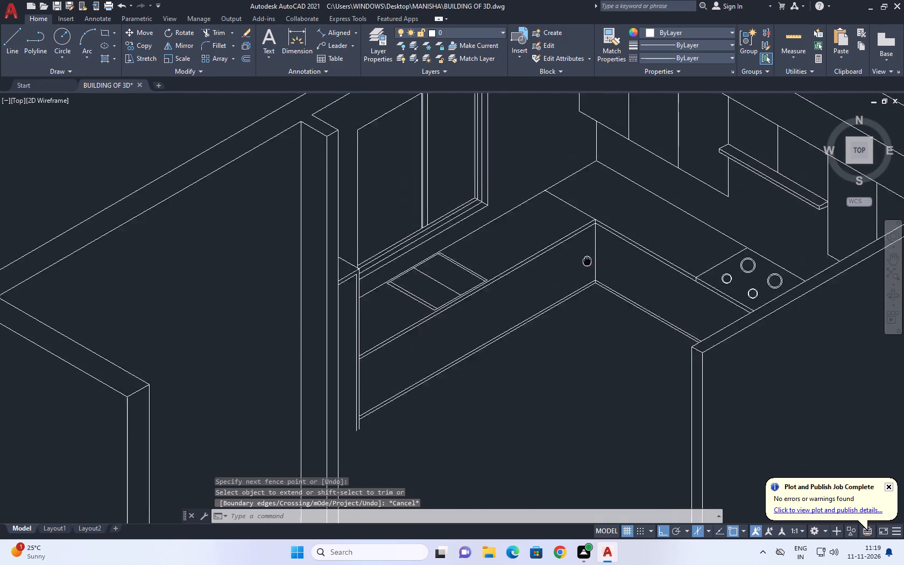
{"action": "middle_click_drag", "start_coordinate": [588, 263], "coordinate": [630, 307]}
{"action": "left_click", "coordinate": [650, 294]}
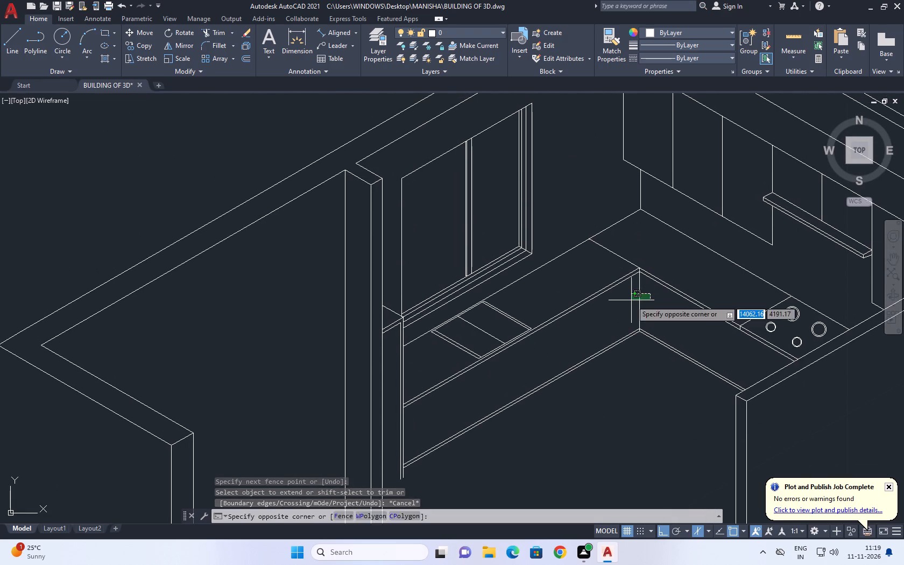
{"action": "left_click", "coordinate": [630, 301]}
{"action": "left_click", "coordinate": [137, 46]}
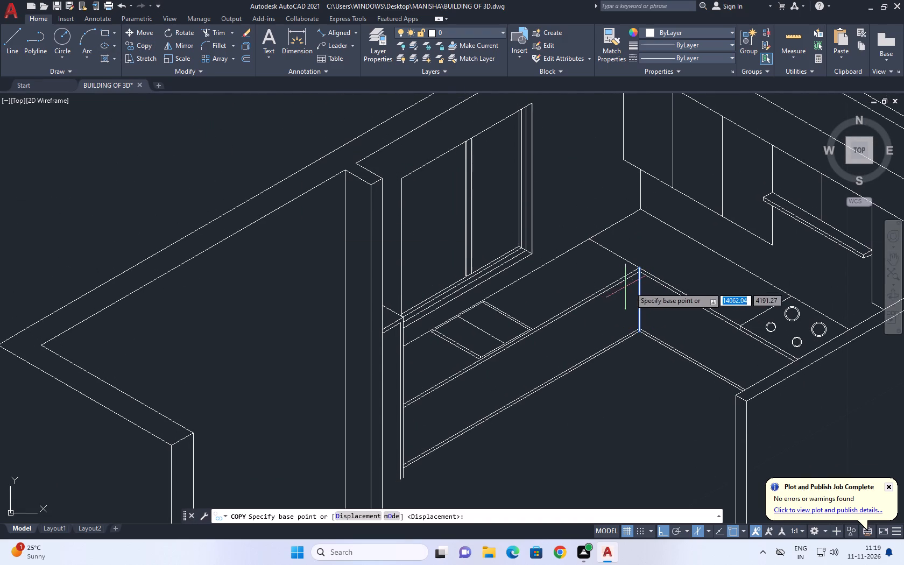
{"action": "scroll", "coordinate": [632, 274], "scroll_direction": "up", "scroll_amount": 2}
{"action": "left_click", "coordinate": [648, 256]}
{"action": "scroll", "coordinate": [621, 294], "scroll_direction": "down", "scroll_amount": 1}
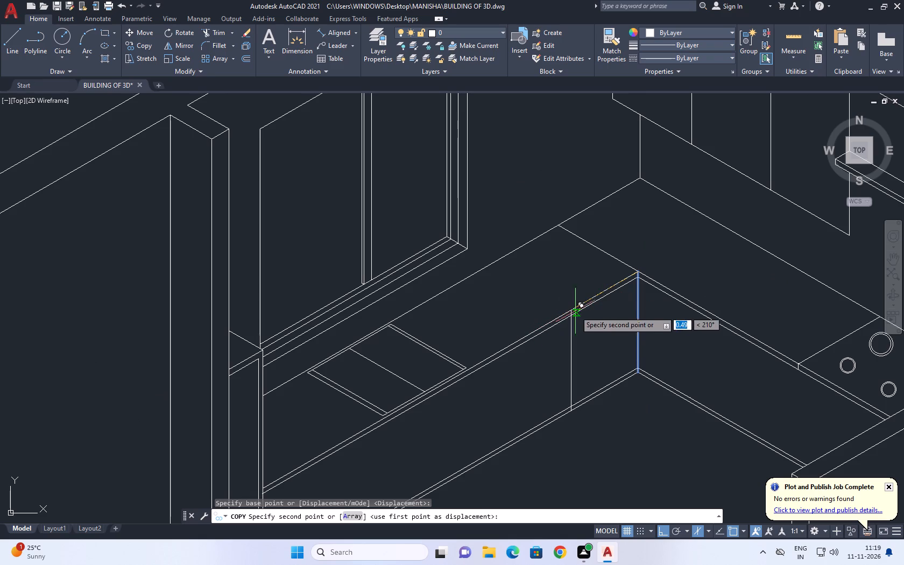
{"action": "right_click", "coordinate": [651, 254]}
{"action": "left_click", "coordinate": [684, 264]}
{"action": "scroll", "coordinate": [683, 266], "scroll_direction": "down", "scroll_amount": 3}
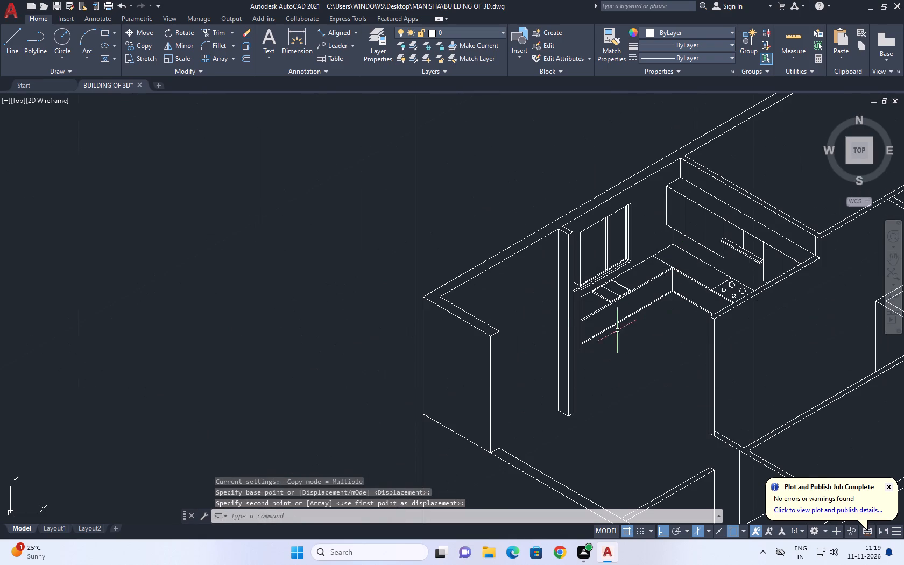
Divide the lower top-edge line of the window-side counter's front face into 4 segments.
{"action": "scroll", "coordinate": [594, 330], "scroll_direction": "up", "scroll_amount": 2}
{"action": "middle_click_drag", "start_coordinate": [630, 271], "coordinate": [594, 298]}
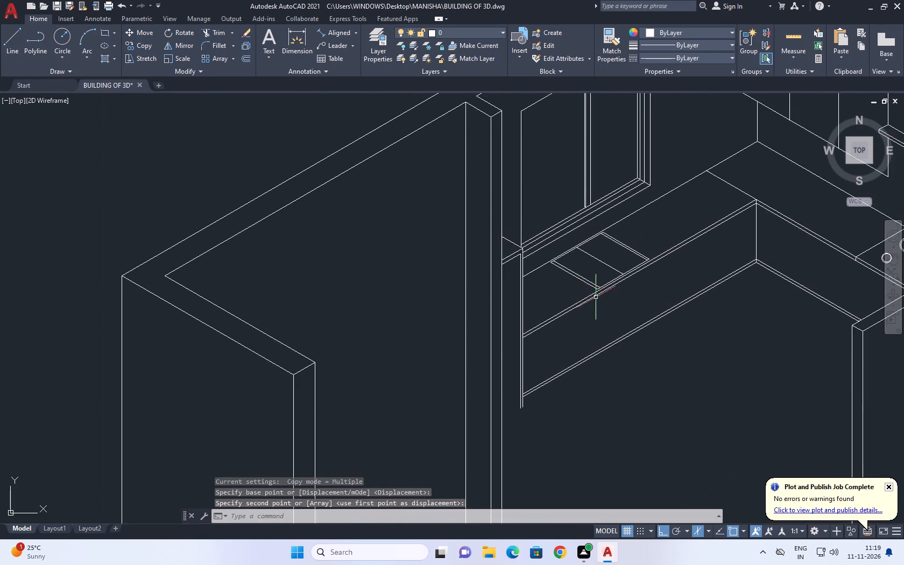
{"action": "scroll", "coordinate": [596, 297], "scroll_direction": "up", "scroll_amount": 2}
{"action": "left_click", "coordinate": [617, 280]}
{"action": "scroll", "coordinate": [564, 306], "scroll_direction": "down", "scroll_amount": 2}
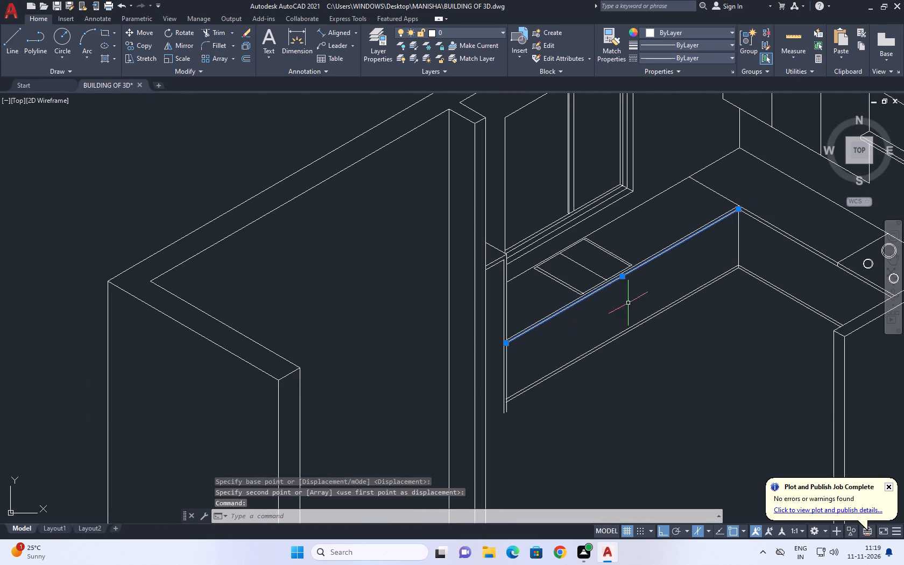
{"action": "type", "text": "DIV"}
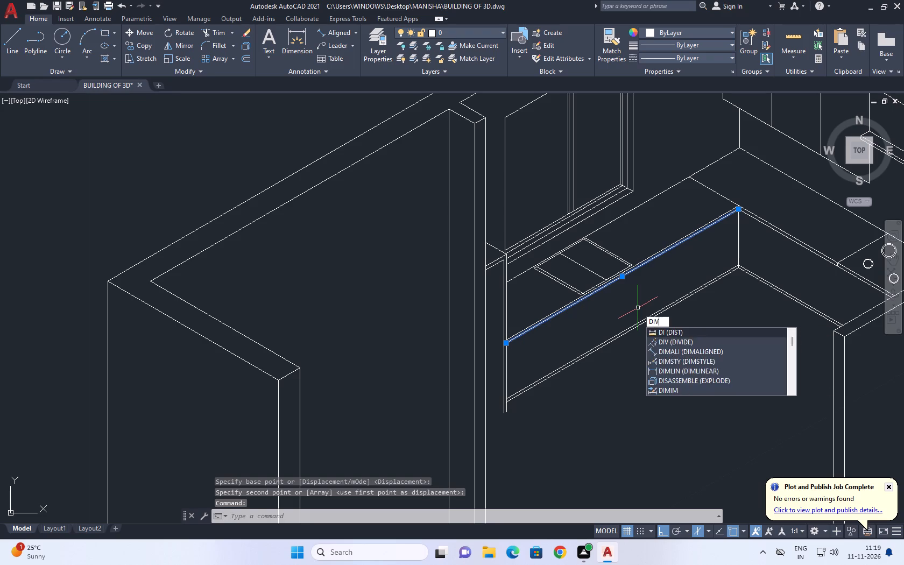
{"action": "key", "text": "space"}
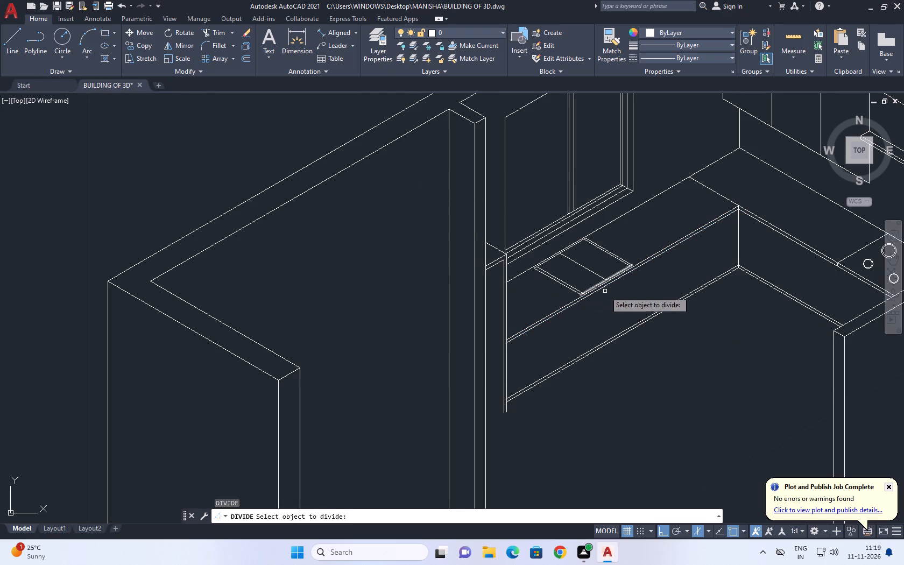
{"action": "scroll", "coordinate": [608, 291], "scroll_direction": "up", "scroll_amount": 2}
{"action": "left_click", "coordinate": [605, 280]}
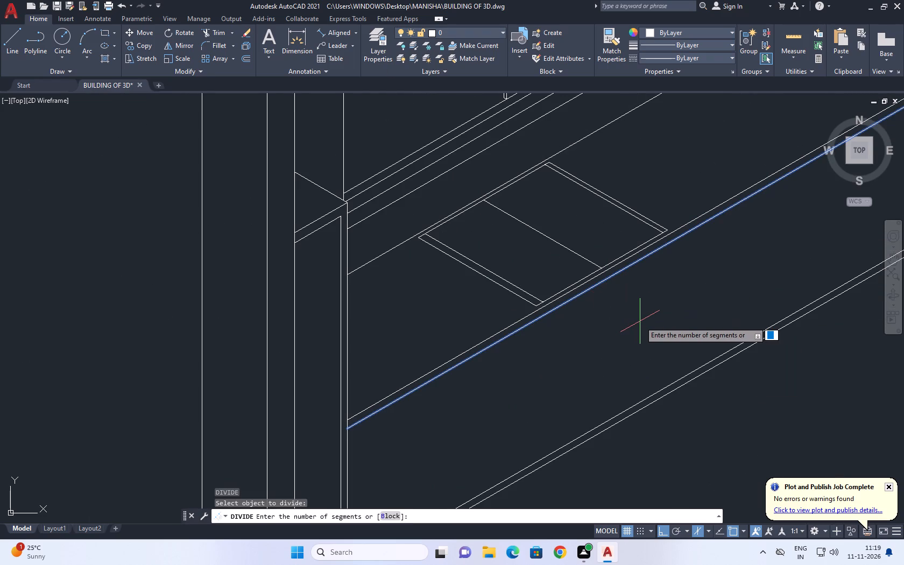
{"action": "key", "text": "4"}
{"action": "key", "text": "Return"}
Draw a vertical line from the division point nearest the wall end down past the window-side counter's base lines.
{"action": "left_click", "coordinate": [13, 38]}
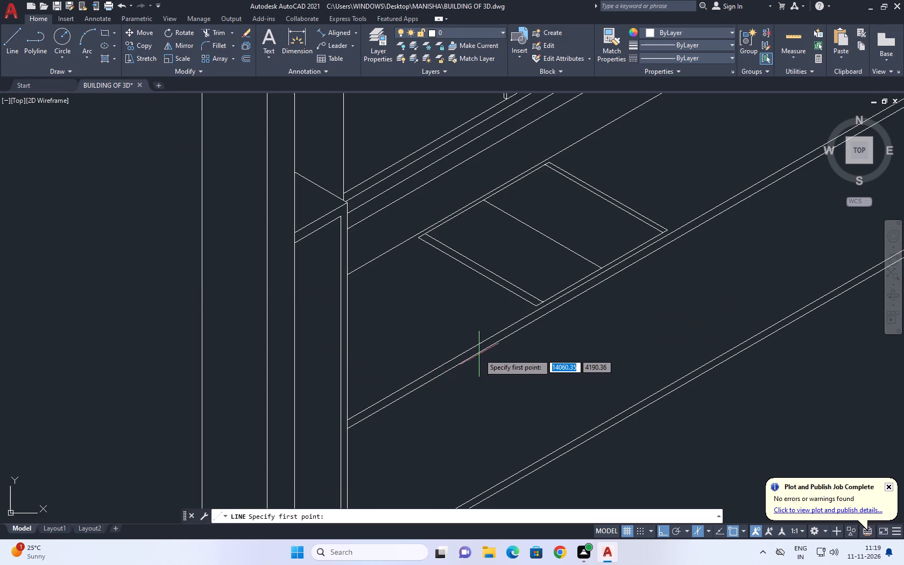
{"action": "left_click", "coordinate": [497, 342]}
{"action": "scroll", "coordinate": [502, 338], "scroll_direction": "down", "scroll_amount": 2}
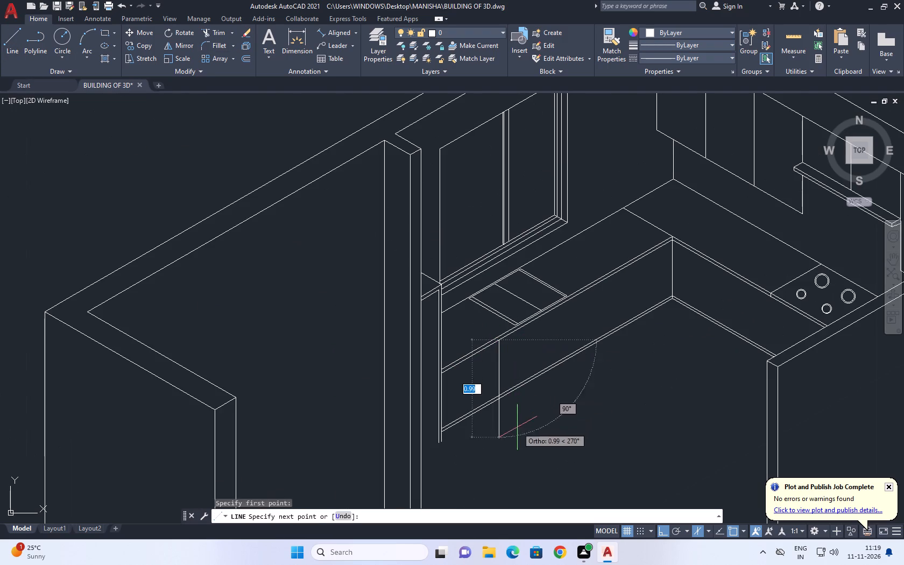
{"action": "left_click", "coordinate": [509, 425]}
{"action": "right_click", "coordinate": [547, 395]}
{"action": "left_click", "coordinate": [581, 410]}
Draw vertical lines down past the base lines from the other two division points on the window-side counter front.
{"action": "right_click", "coordinate": [590, 312]}
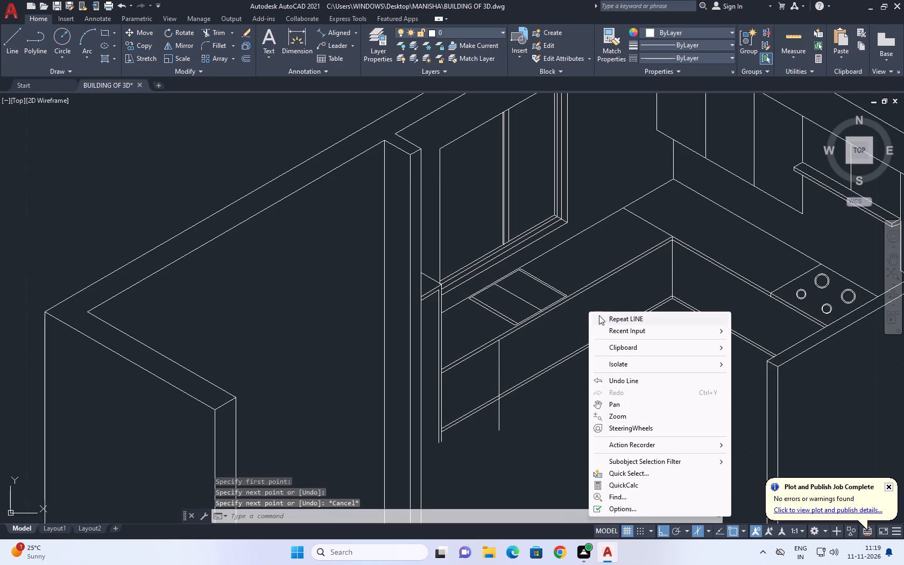
{"action": "left_click", "coordinate": [627, 319]}
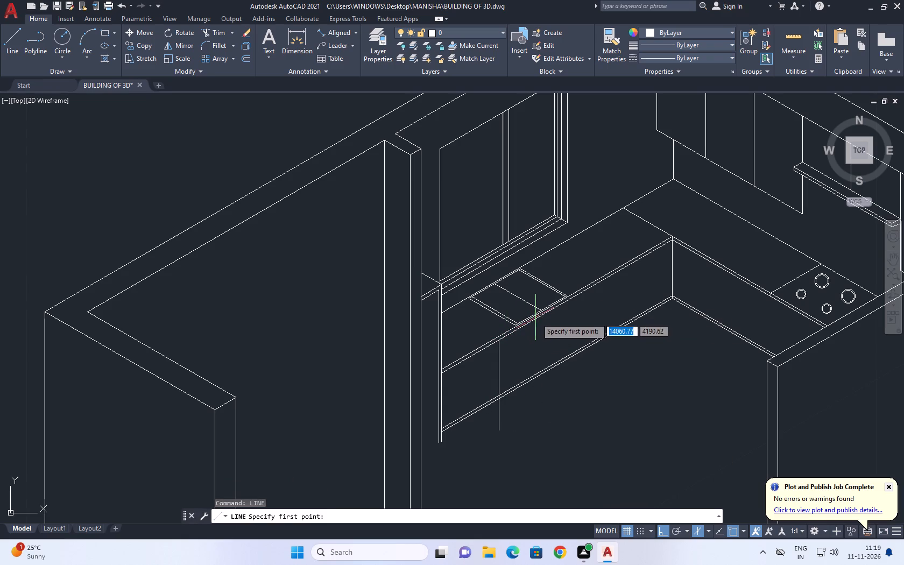
{"action": "left_click", "coordinate": [561, 306]}
{"action": "left_click", "coordinate": [566, 401]}
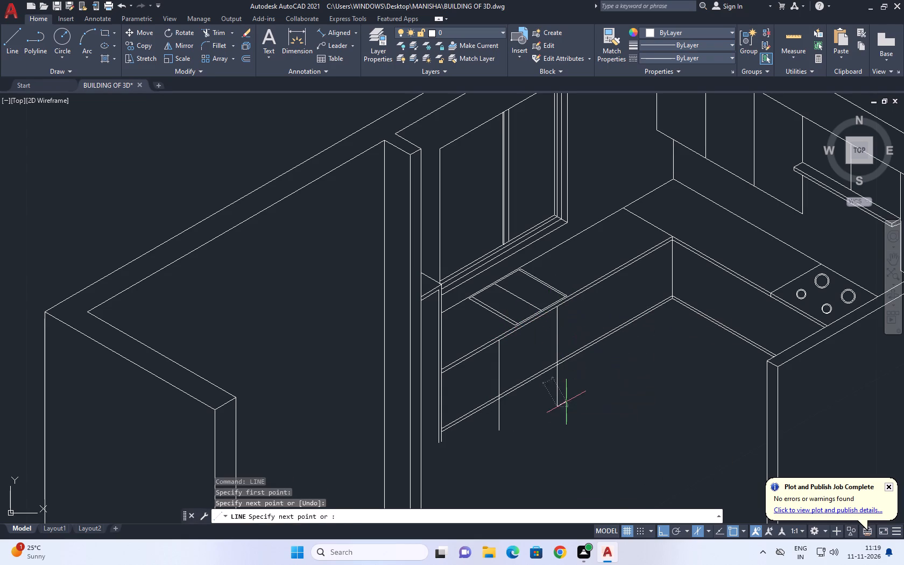
{"action": "right_click", "coordinate": [593, 375]}
{"action": "left_click", "coordinate": [608, 381]}
{"action": "right_click", "coordinate": [603, 274]}
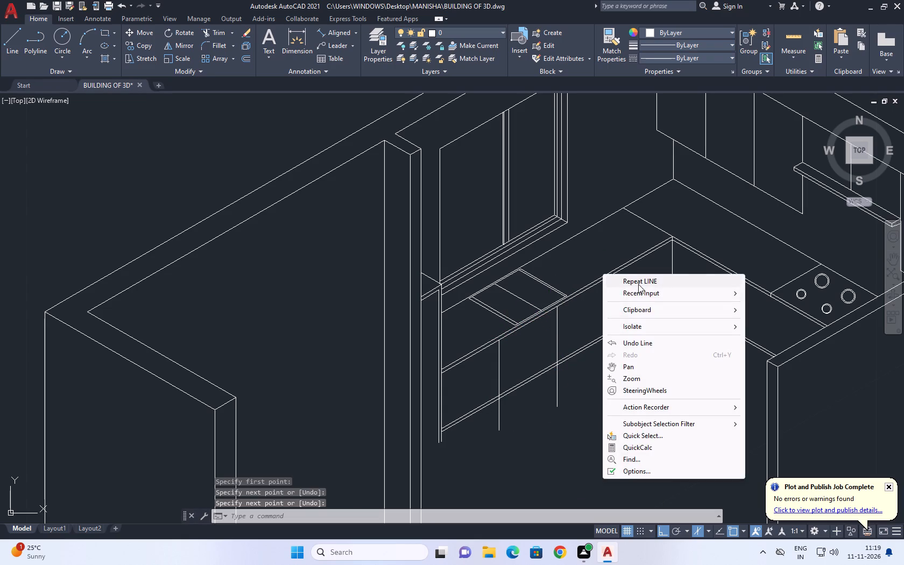
{"action": "left_click", "coordinate": [638, 284]}
{"action": "left_click", "coordinate": [614, 273]}
{"action": "left_click", "coordinate": [624, 372]}
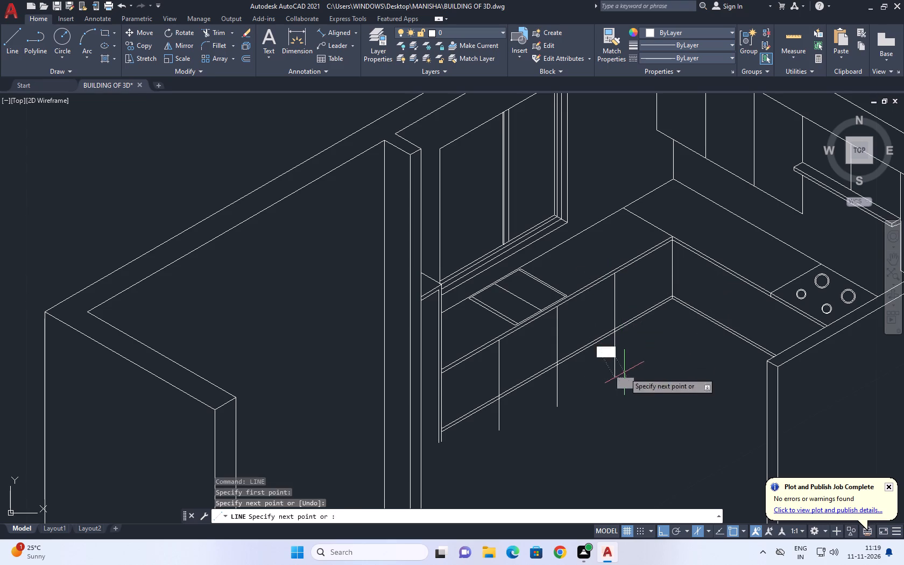
{"action": "right_click_drag", "start_coordinate": [637, 338], "coordinate": [638, 345]}
{"action": "left_click", "coordinate": [684, 358]}
Trim the lower ends of the three vertical divider lines back to the upper base line of the window-side counter front.
{"action": "left_click", "coordinate": [215, 33]}
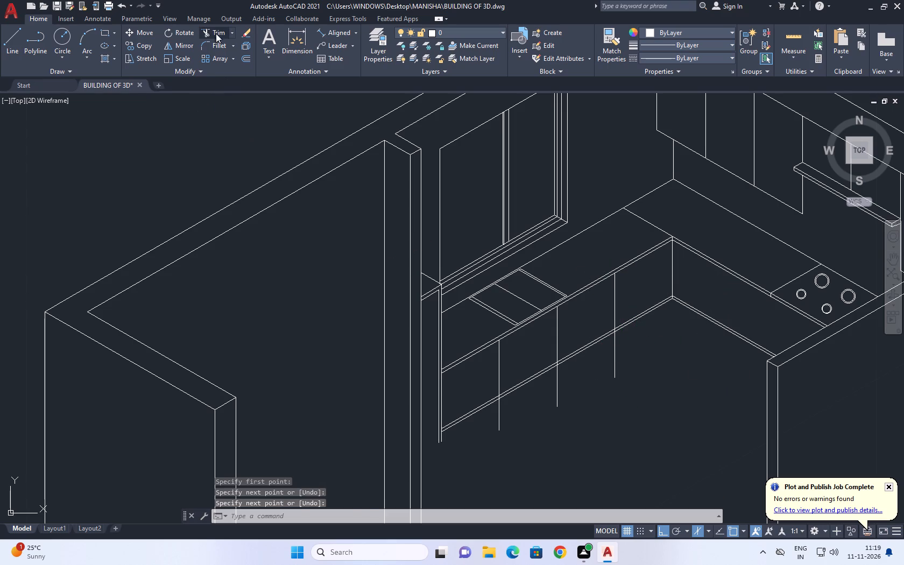
{"action": "left_click", "coordinate": [486, 421]}
{"action": "left_click", "coordinate": [656, 341]}
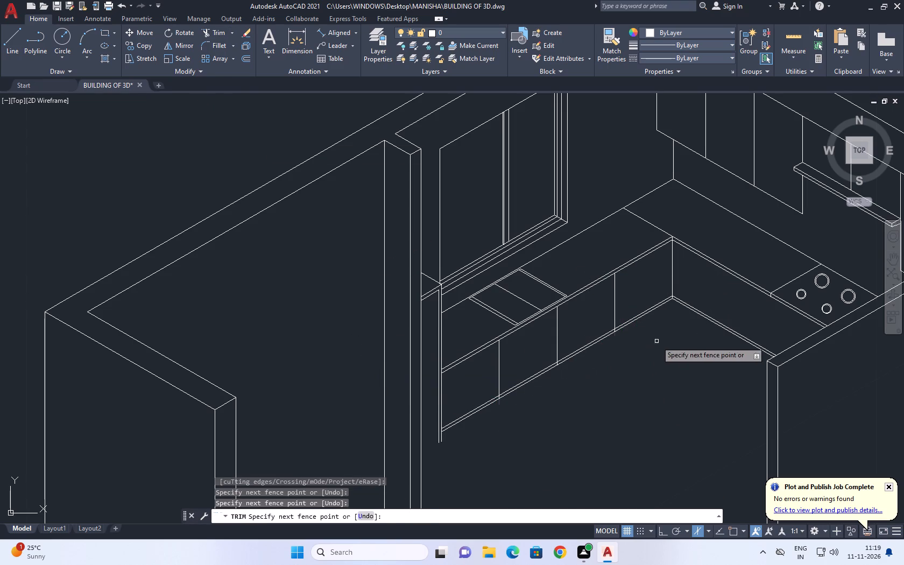
{"action": "middle_click_drag", "start_coordinate": [541, 400], "coordinate": [486, 397]}
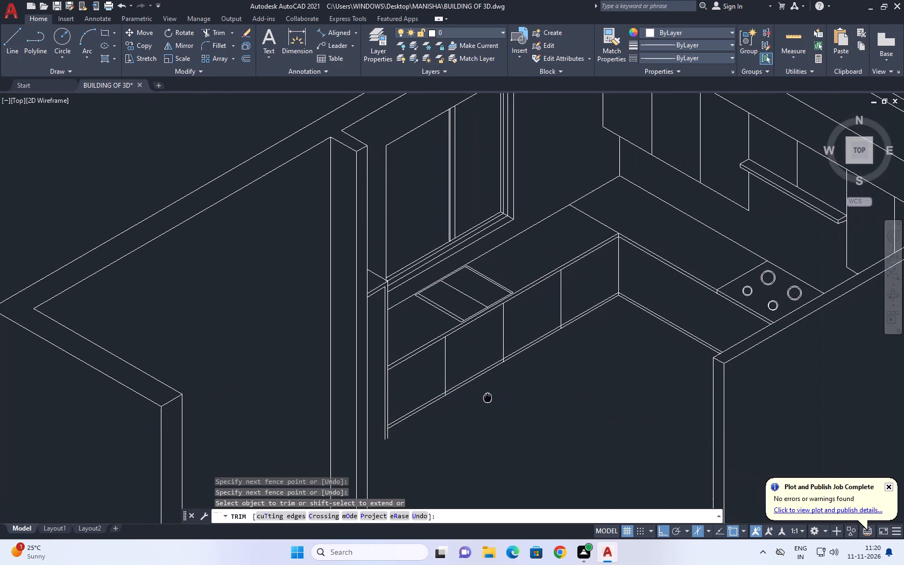
{"action": "middle_click_drag", "start_coordinate": [486, 397], "coordinate": [481, 395]}
{"action": "scroll", "coordinate": [429, 392], "scroll_direction": "up", "scroll_amount": 4}
{"action": "left_click", "coordinate": [453, 408]}
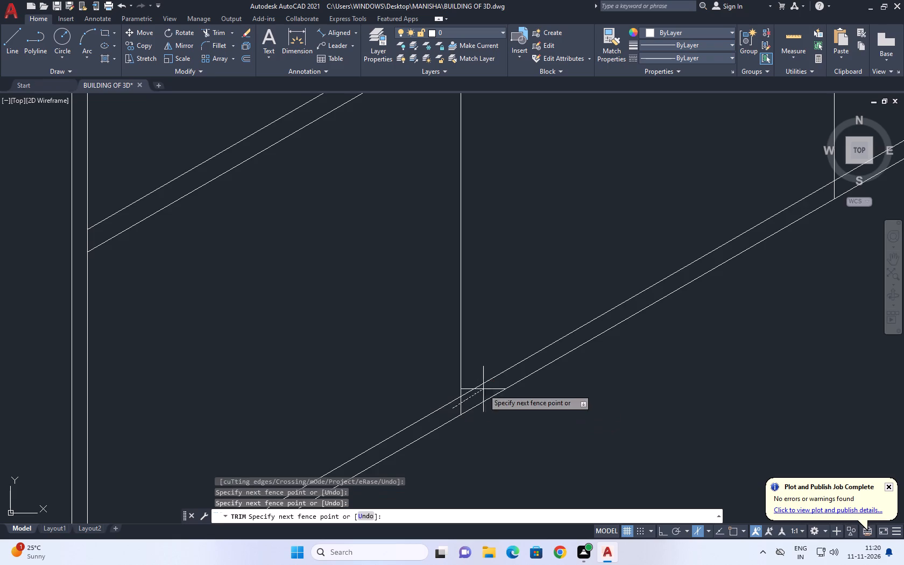
{"action": "scroll", "coordinate": [502, 371], "scroll_direction": "down", "scroll_amount": 2}
{"action": "middle_click_drag", "start_coordinate": [684, 268], "coordinate": [448, 423]}
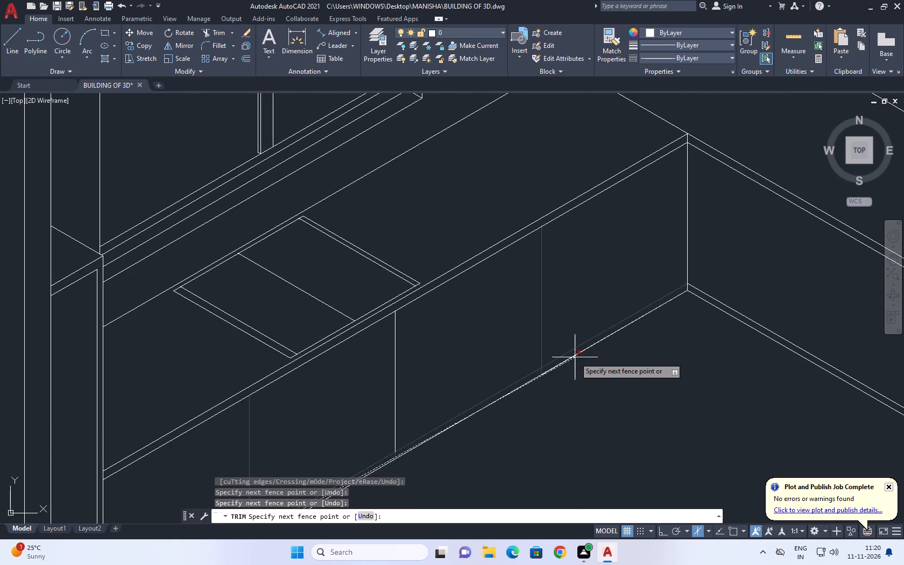
{"action": "left_click", "coordinate": [563, 358]}
{"action": "right_click", "coordinate": [549, 274]}
{"action": "left_click", "coordinate": [583, 292]}
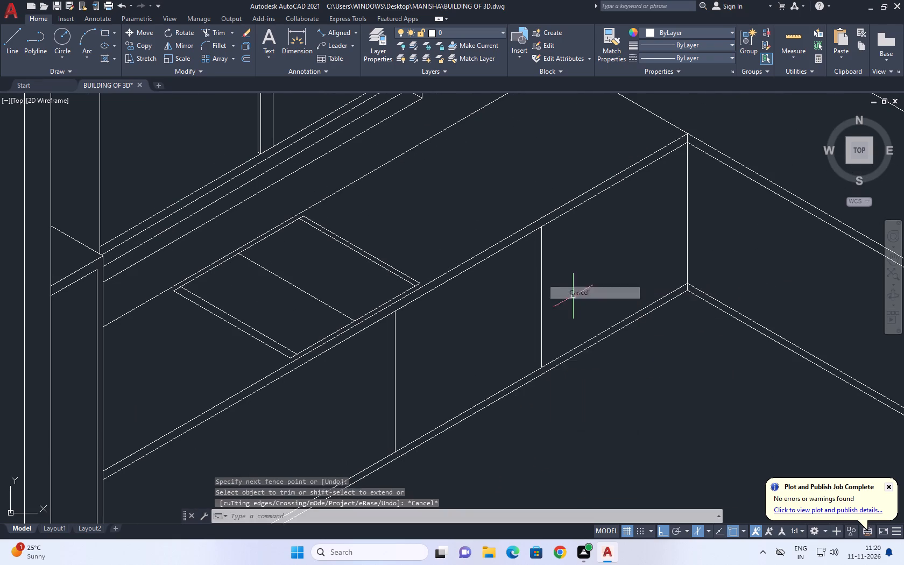
Copy the middle vertical divider along the window-side counter front to the division point nearest the wall end.
{"action": "scroll", "coordinate": [569, 296], "scroll_direction": "down", "scroll_amount": 2}
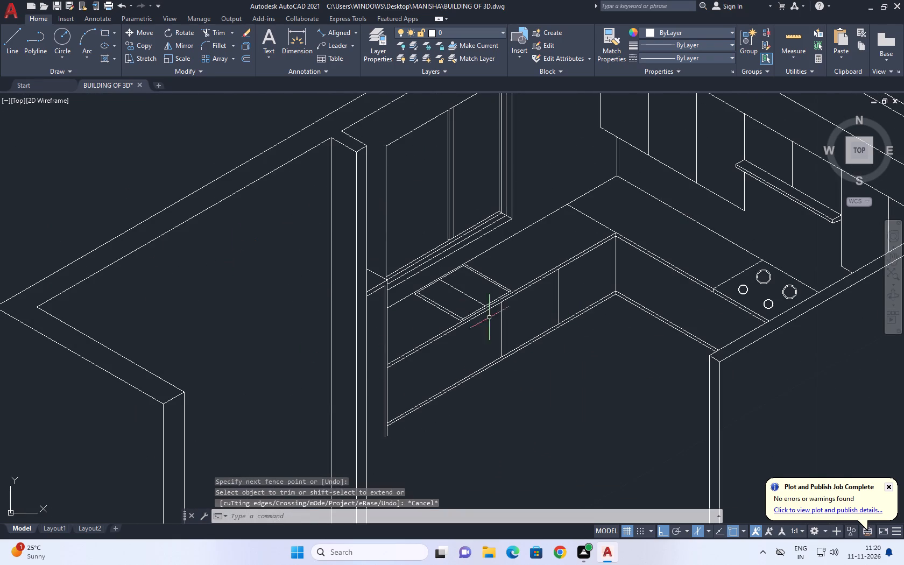
{"action": "scroll", "coordinate": [511, 310], "scroll_direction": "up", "scroll_amount": 2}
{"action": "left_click_drag", "start_coordinate": [511, 309], "coordinate": [502, 319]}
{"action": "left_click", "coordinate": [478, 343]}
{"action": "left_click", "coordinate": [148, 47]}
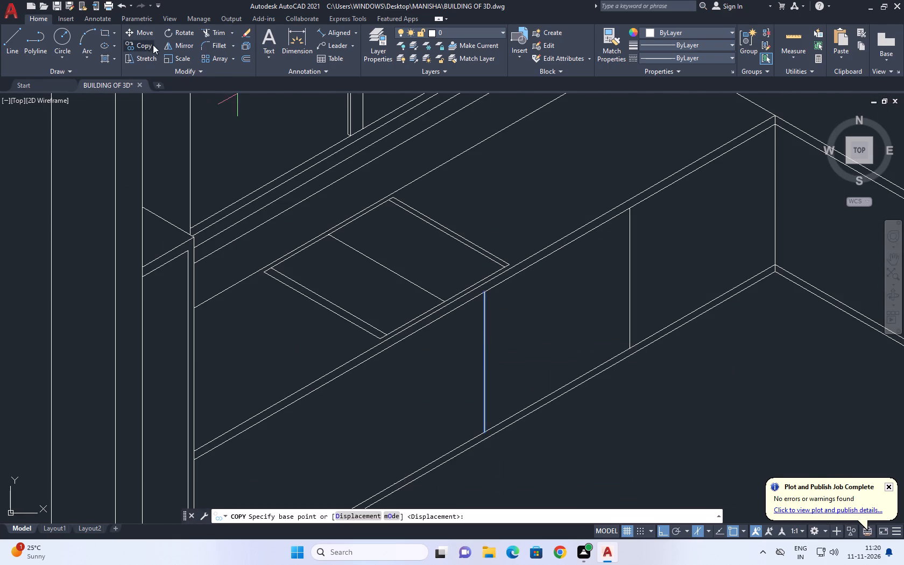
{"action": "left_click", "coordinate": [485, 293]}
{"action": "scroll", "coordinate": [474, 312], "scroll_direction": "down", "scroll_amount": 1}
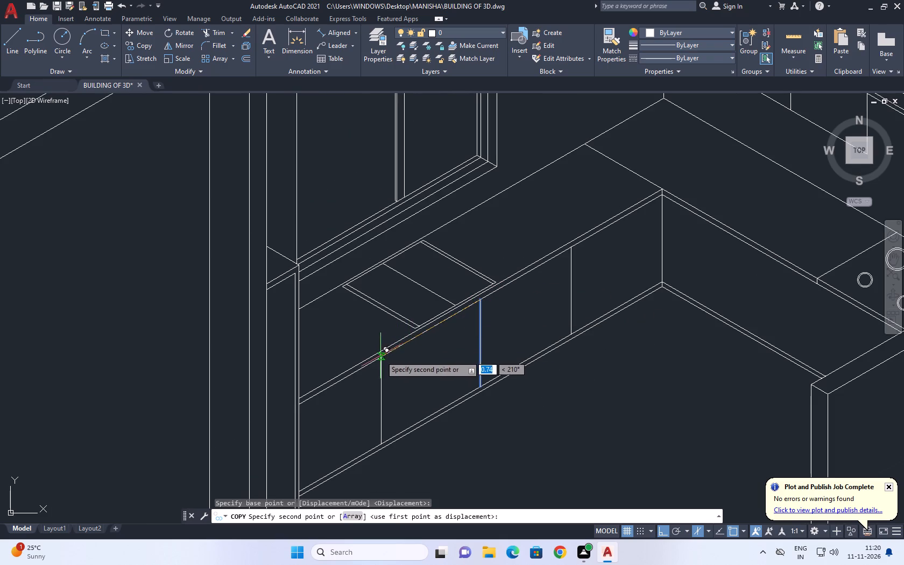
{"action": "left_click_drag", "start_coordinate": [389, 355], "coordinate": [415, 371]}
{"action": "right_click", "coordinate": [592, 306]}
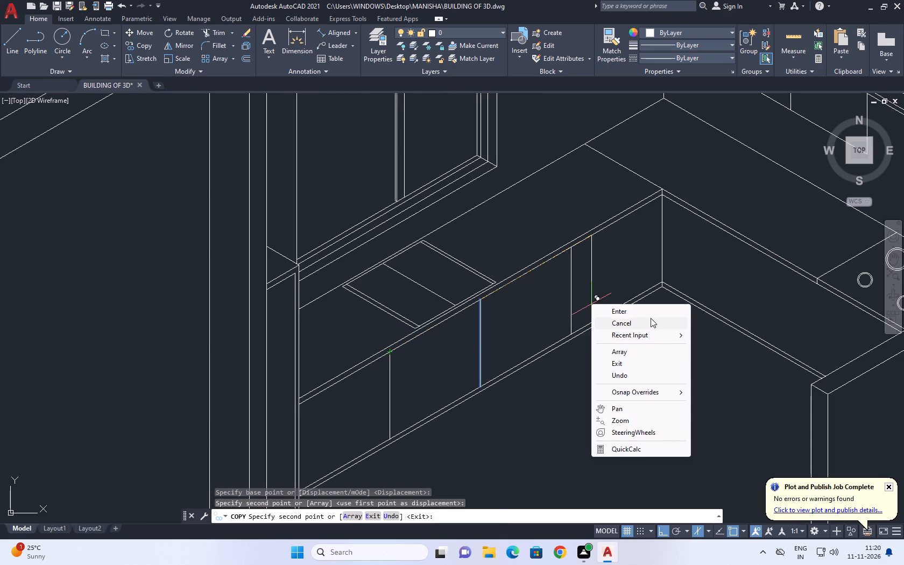
{"action": "left_click", "coordinate": [637, 326]}
Divide the lower top-edge line of the hob-side counter's front face into 3 segments.
{"action": "scroll", "coordinate": [536, 273], "scroll_direction": "down", "scroll_amount": 1}
{"action": "middle_click_drag", "start_coordinate": [605, 291], "coordinate": [561, 289]}
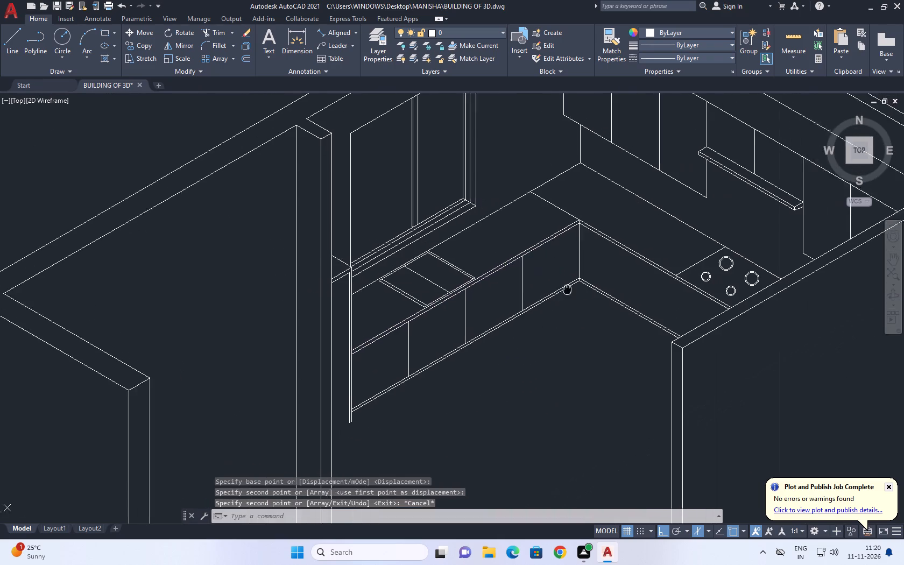
{"action": "middle_click_drag", "start_coordinate": [561, 289], "coordinate": [502, 289]}
{"action": "scroll", "coordinate": [573, 260], "scroll_direction": "up", "scroll_amount": 1}
{"action": "left_click", "coordinate": [573, 260]}
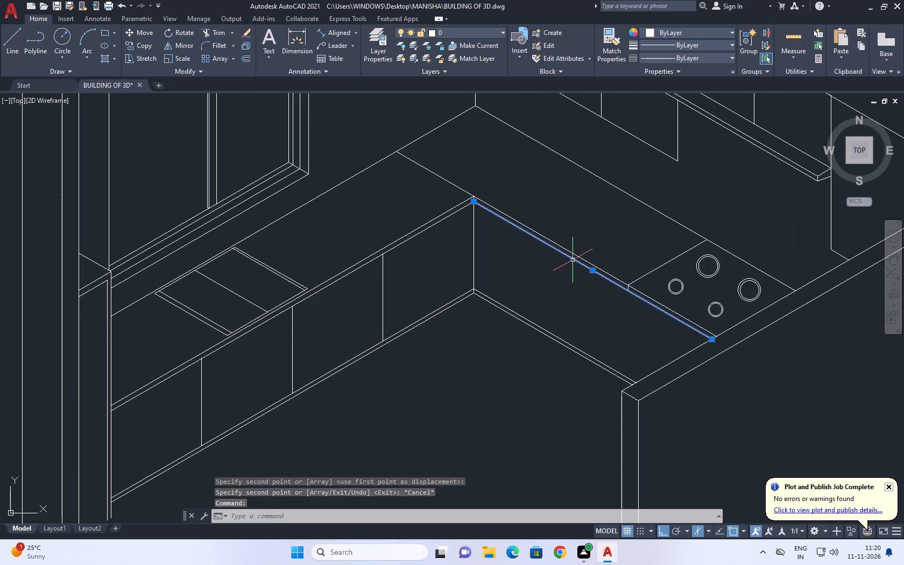
{"action": "right_click", "coordinate": [606, 210]}
{"action": "left_click", "coordinate": [633, 393]}
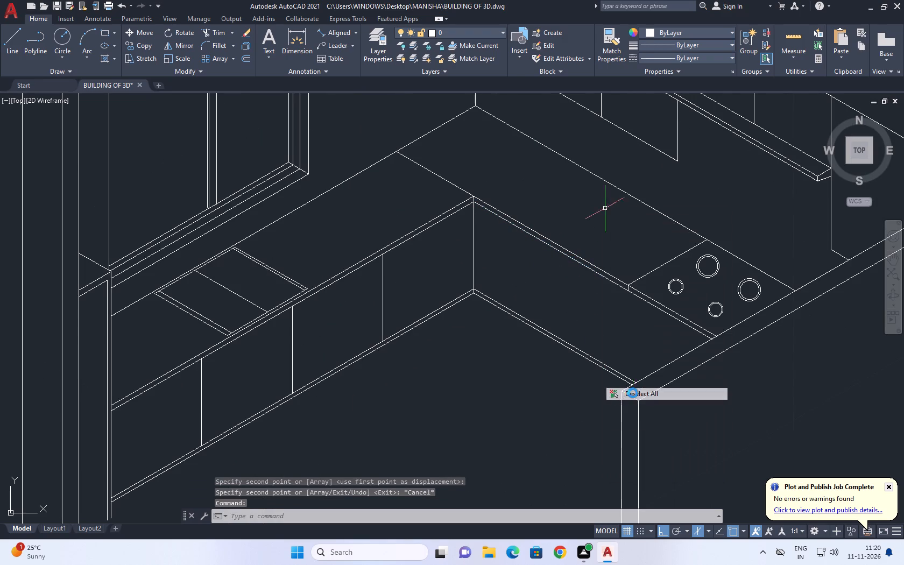
{"action": "left_click", "coordinate": [584, 266]}
{"action": "type", "text": "DIV"}
{"action": "key", "text": "space"}
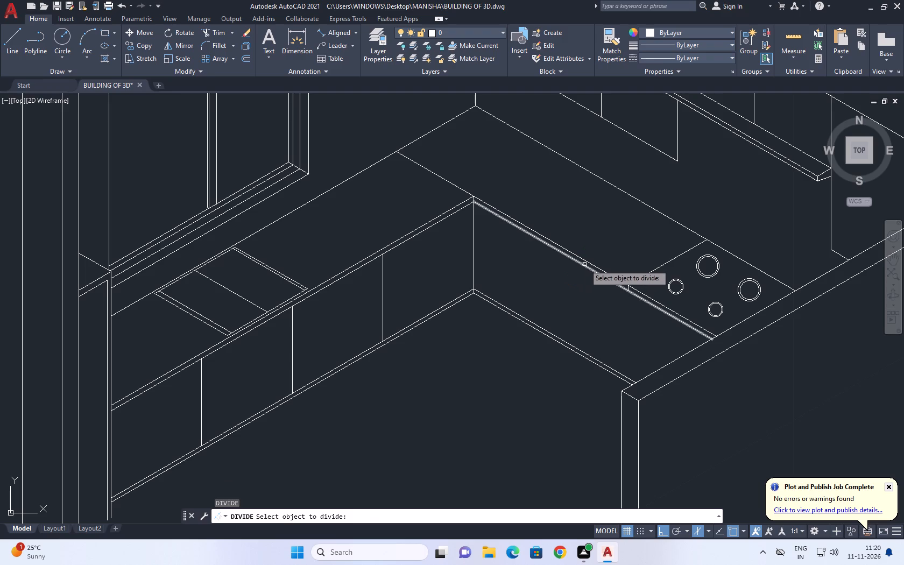
{"action": "left_click", "coordinate": [585, 265]}
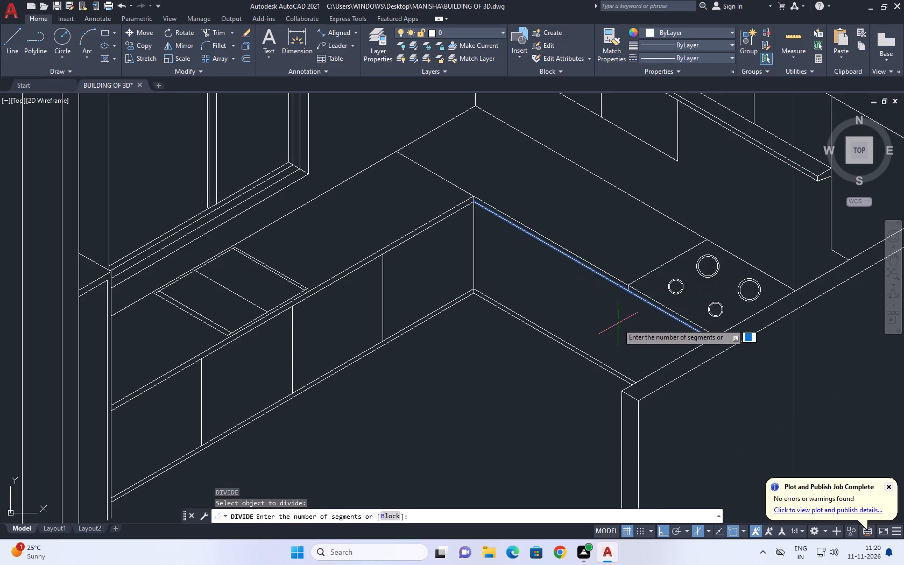
{"action": "key", "text": "3"}
{"action": "key", "text": "Return"}
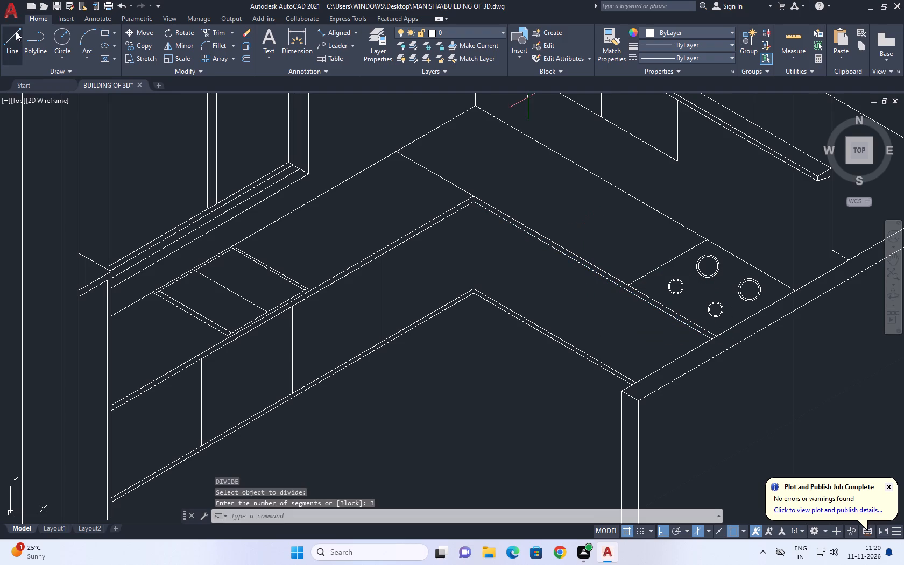
Draw vertical lines from the two division points on the hob-side counter front down past the base lines.
{"action": "left_click", "coordinate": [16, 35]}
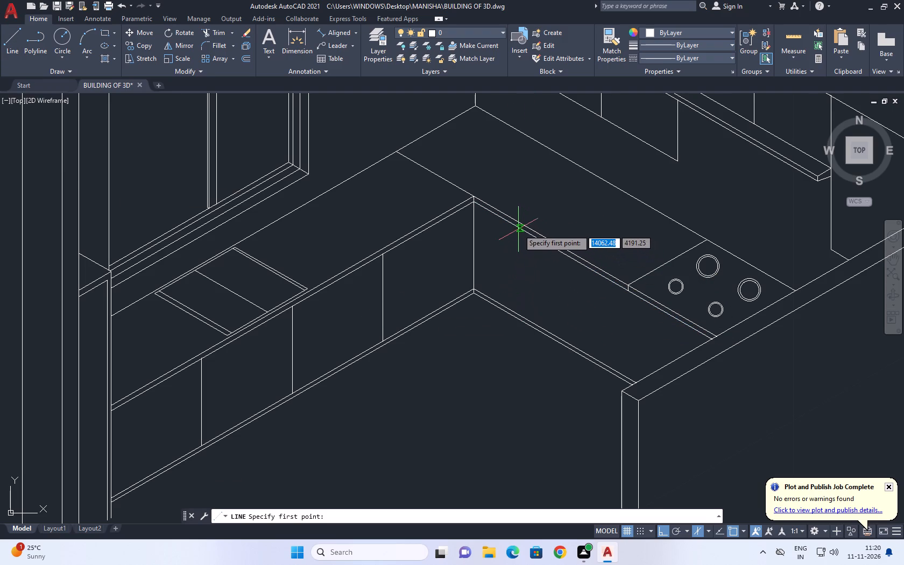
{"action": "left_click", "coordinate": [552, 248]}
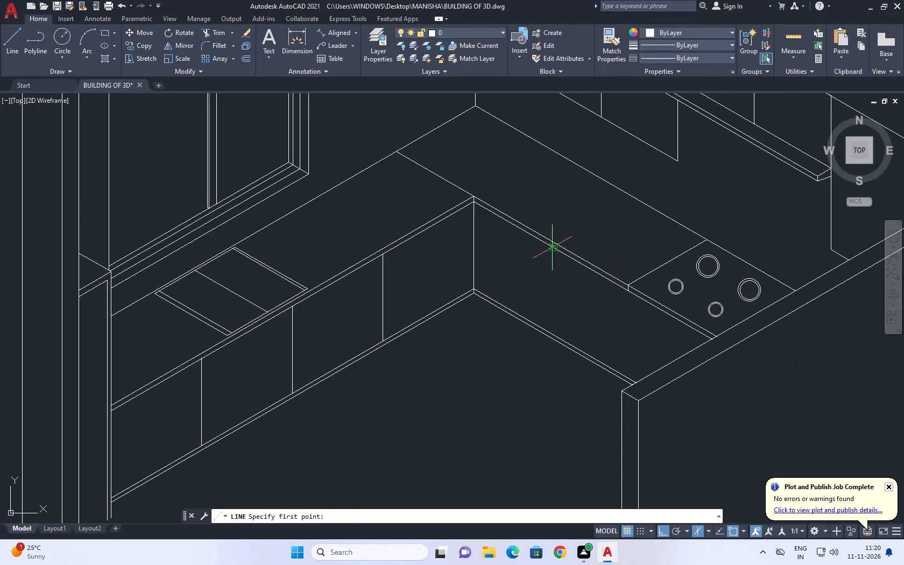
{"action": "left_click", "coordinate": [547, 369]}
{"action": "right_click", "coordinate": [579, 308]}
{"action": "left_click", "coordinate": [628, 327]}
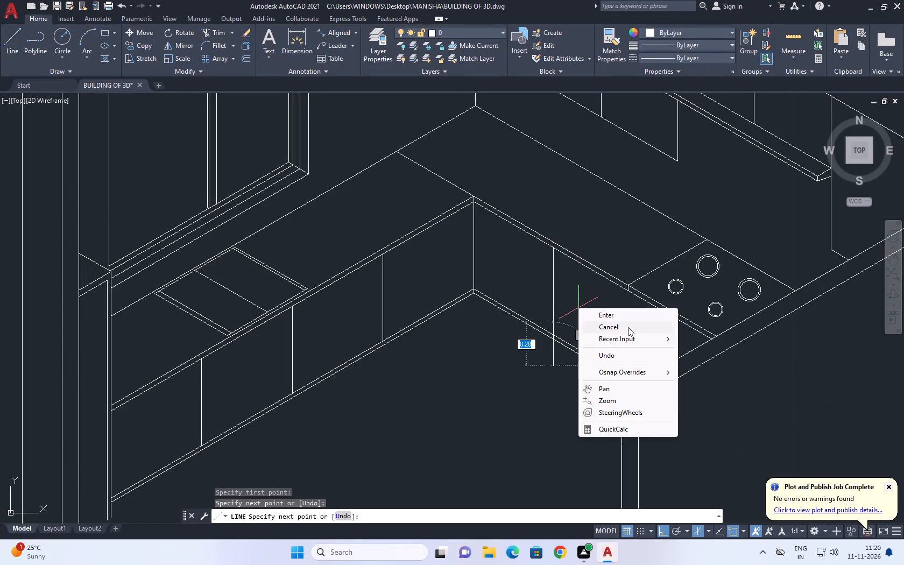
{"action": "right_click_drag", "start_coordinate": [605, 306], "coordinate": [607, 312]}
{"action": "left_click", "coordinate": [661, 323]}
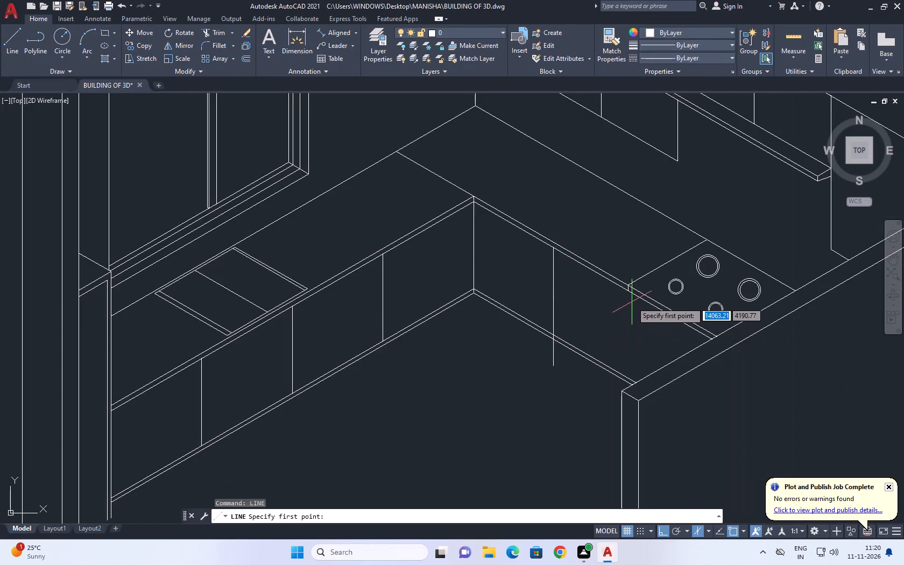
{"action": "left_click", "coordinate": [633, 294]}
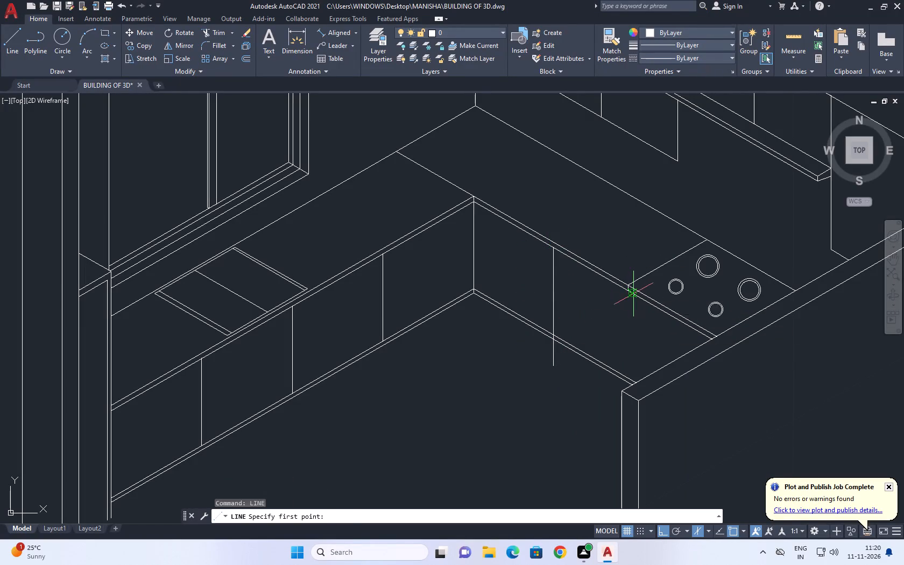
{"action": "left_click", "coordinate": [632, 447]}
{"action": "right_click", "coordinate": [660, 400]}
{"action": "left_click", "coordinate": [696, 419]}
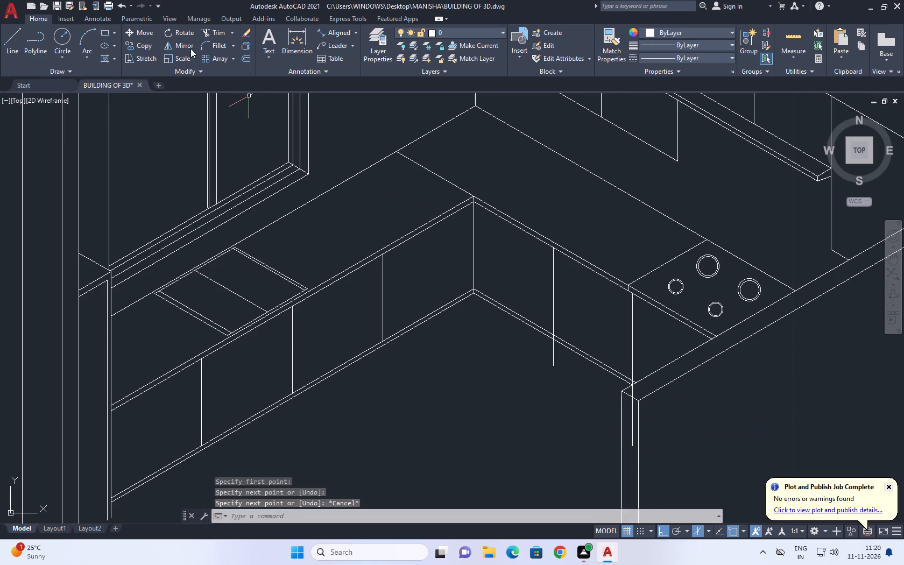
Trim the lower ends of both hob-side vertical dividers back to the upper base line of the counter front.
{"action": "left_click", "coordinate": [222, 34]}
{"action": "left_click", "coordinate": [557, 358]}
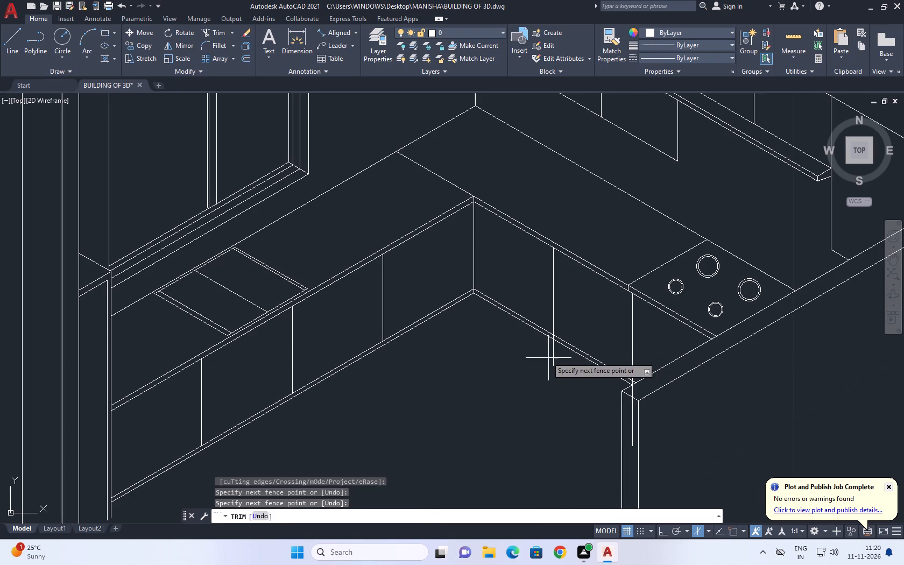
{"action": "left_click", "coordinate": [534, 348]}
{"action": "scroll", "coordinate": [575, 335], "scroll_direction": "up", "scroll_amount": 5}
{"action": "left_click", "coordinate": [519, 359]}
{"action": "left_click", "coordinate": [459, 324]}
{"action": "scroll", "coordinate": [525, 308], "scroll_direction": "down", "scroll_amount": 4}
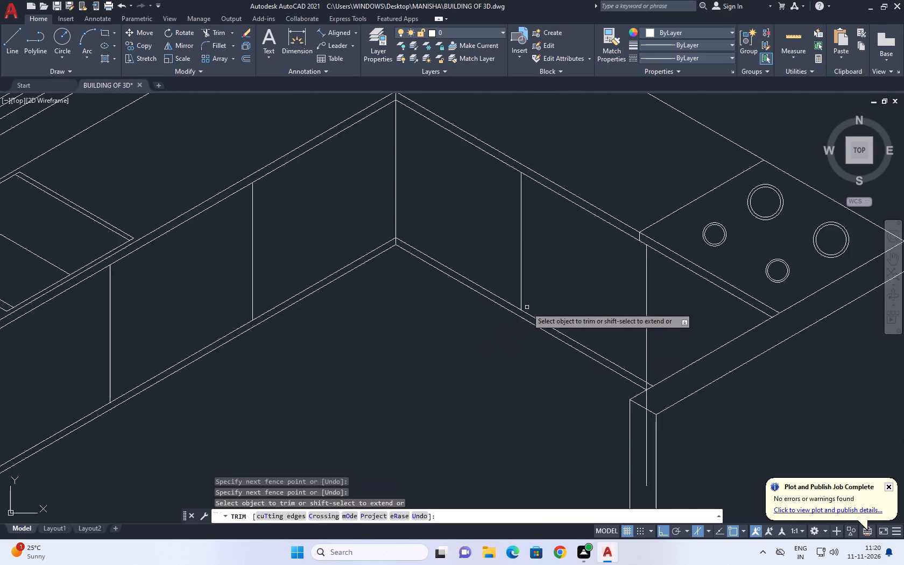
{"action": "scroll", "coordinate": [527, 306], "scroll_direction": "down", "scroll_amount": 3}
{"action": "scroll", "coordinate": [556, 349], "scroll_direction": "up", "scroll_amount": 5}
{"action": "left_click", "coordinate": [573, 298]}
{"action": "left_click", "coordinate": [555, 278]}
{"action": "scroll", "coordinate": [554, 259], "scroll_direction": "up", "scroll_amount": 1}
{"action": "middle_click_drag", "start_coordinate": [557, 277], "coordinate": [557, 317]}
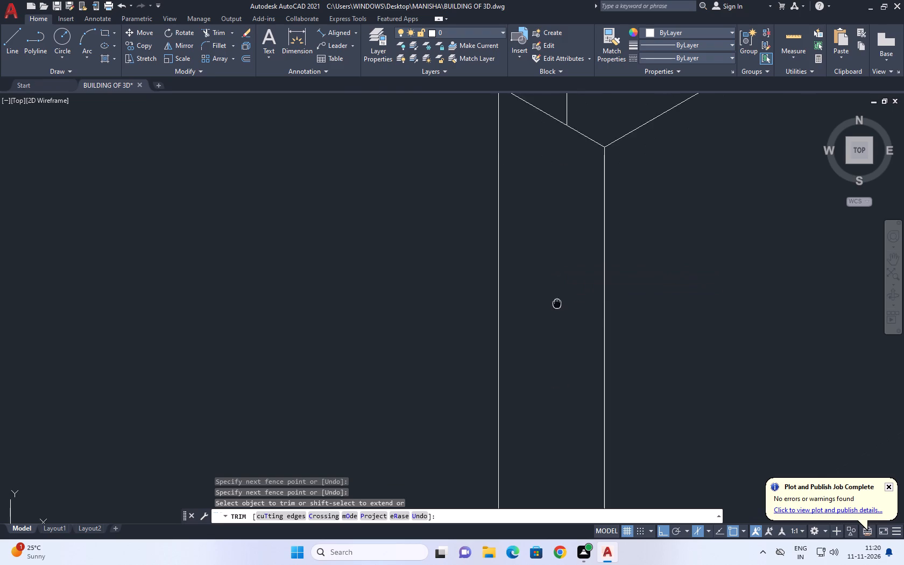
{"action": "middle_click_drag", "start_coordinate": [557, 317], "coordinate": [557, 461]}
{"action": "left_click", "coordinate": [599, 267]}
{"action": "left_click", "coordinate": [559, 243]}
{"action": "middle_click_drag", "start_coordinate": [568, 245], "coordinate": [569, 376]}
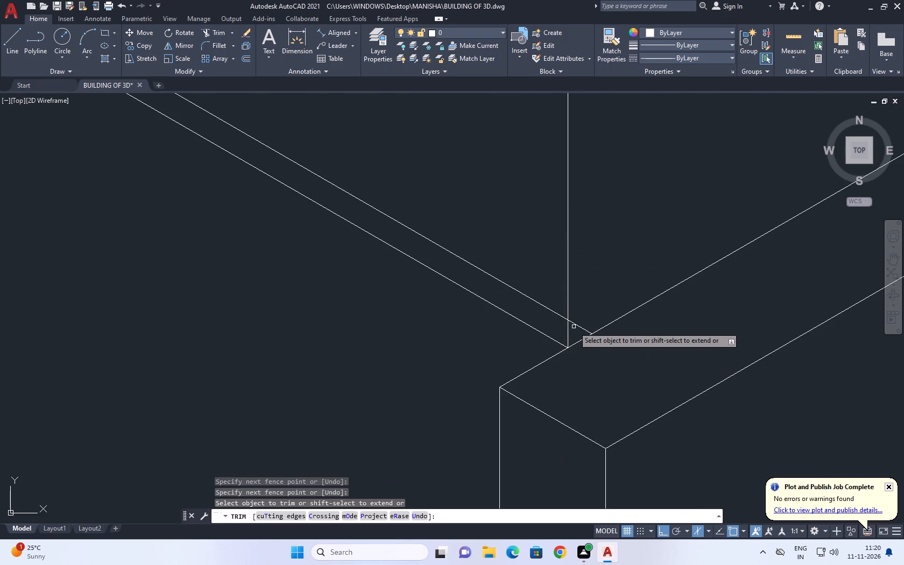
{"action": "left_click", "coordinate": [574, 327]}
{"action": "left_click", "coordinate": [555, 323]}
{"action": "right_click", "coordinate": [627, 267]}
{"action": "left_click", "coordinate": [673, 287]}
Examine the paneled kitchen counter fronts, the lower end beside the pillar and the surrounding building walls.
{"action": "scroll", "coordinate": [608, 292], "scroll_direction": "down", "scroll_amount": 2}
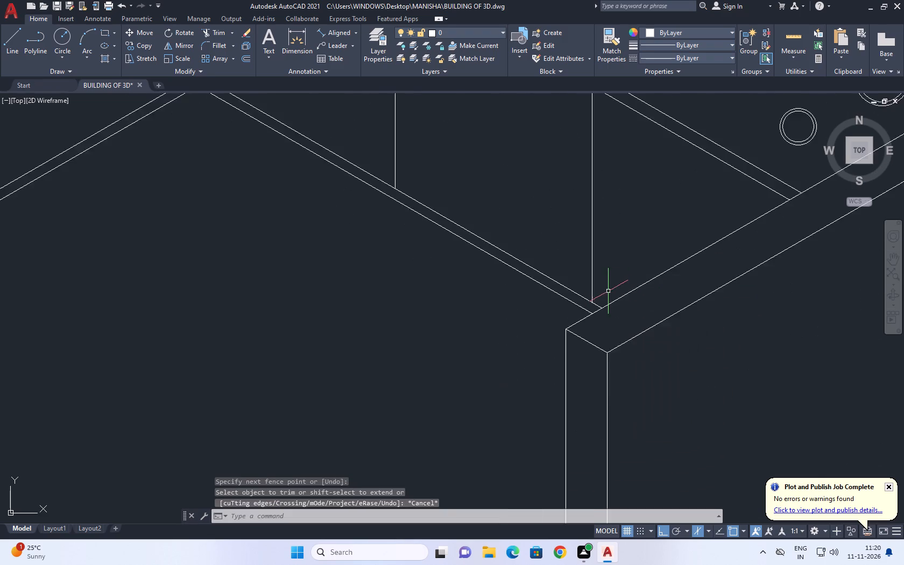
{"action": "scroll", "coordinate": [608, 290], "scroll_direction": "down", "scroll_amount": 1}
{"action": "middle_click_drag", "start_coordinate": [608, 301], "coordinate": [604, 330]}
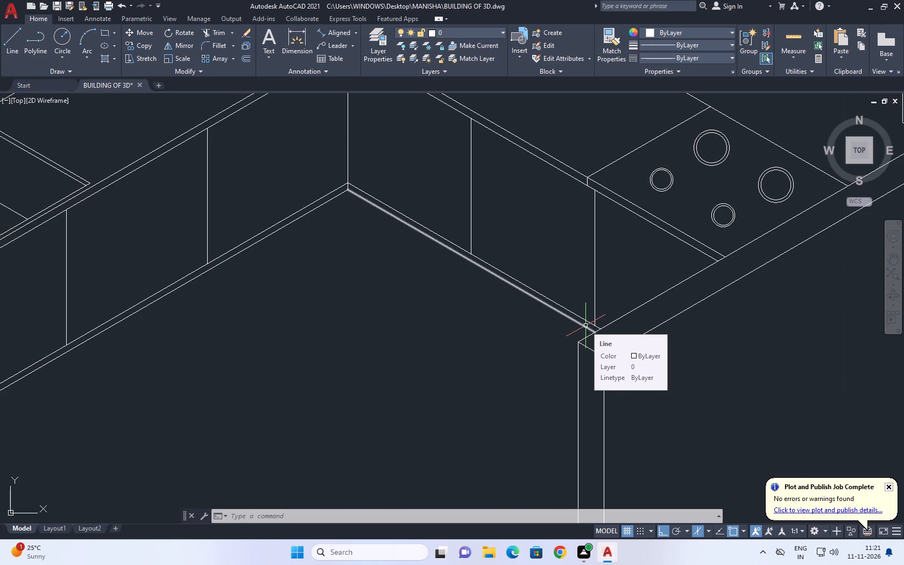
{"action": "middle_click_drag", "start_coordinate": [663, 379], "coordinate": [556, 372]}
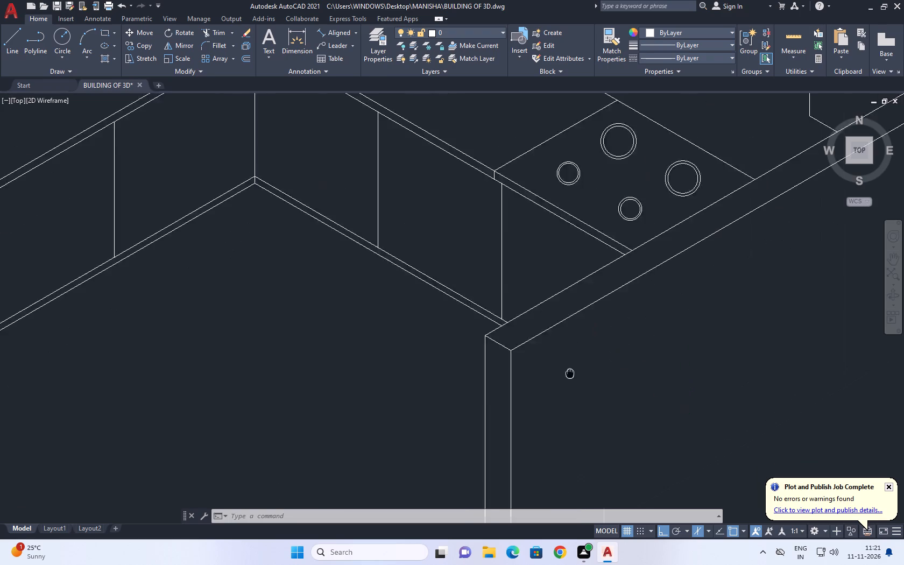
{"action": "middle_click_drag", "start_coordinate": [556, 372], "coordinate": [547, 372]}
{"action": "scroll", "coordinate": [518, 366], "scroll_direction": "down", "scroll_amount": 2}
{"action": "middle_click_drag", "start_coordinate": [645, 323], "coordinate": [516, 347]}
{"action": "scroll", "coordinate": [383, 390], "scroll_direction": "down", "scroll_amount": 2}
{"action": "middle_click_drag", "start_coordinate": [484, 373], "coordinate": [446, 383]}
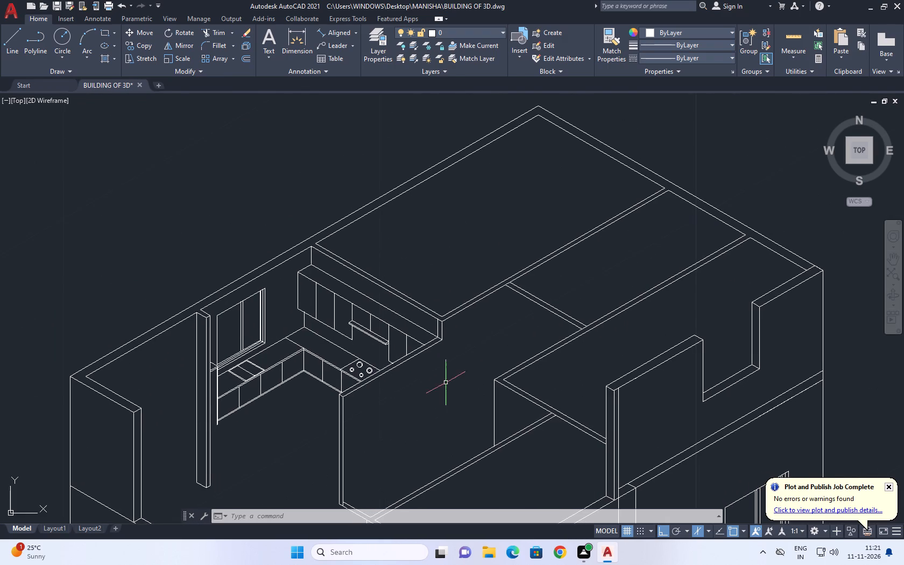
{"action": "middle_click_drag", "start_coordinate": [470, 385], "coordinate": [450, 383]}
{"action": "middle_click_drag", "start_coordinate": [410, 427], "coordinate": [474, 378]}
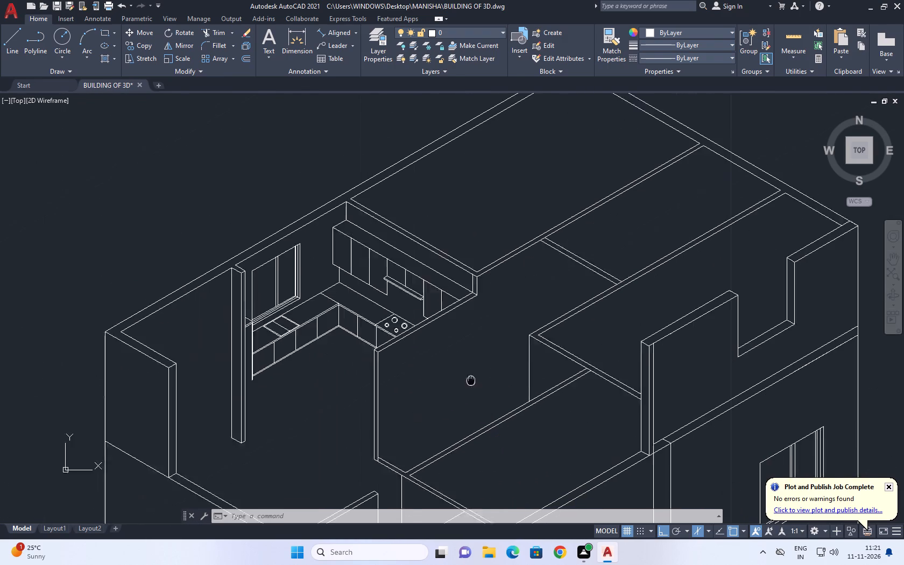
{"action": "middle_click_drag", "start_coordinate": [474, 378], "coordinate": [476, 376]}
{"action": "scroll", "coordinate": [262, 370], "scroll_direction": "up", "scroll_amount": 3}
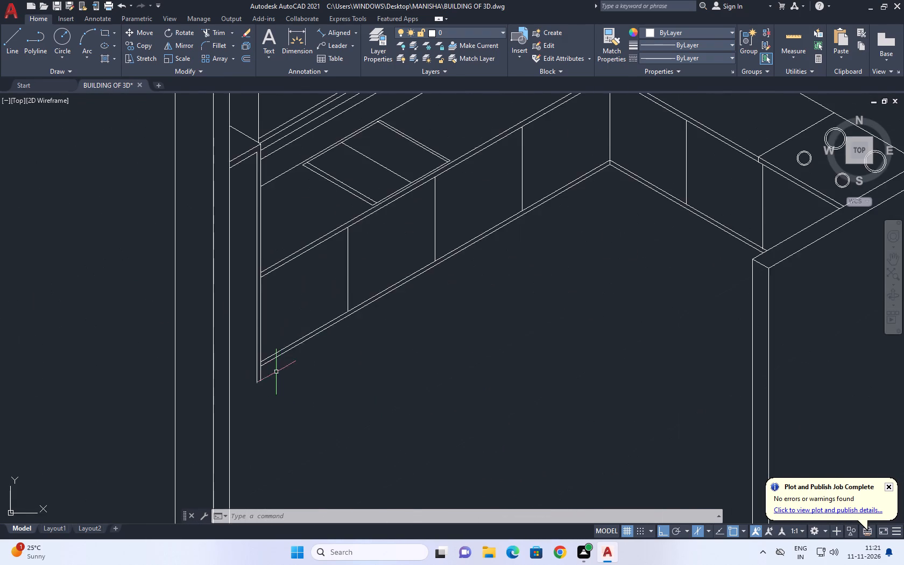
{"action": "middle_click_drag", "start_coordinate": [284, 375], "coordinate": [292, 385]}
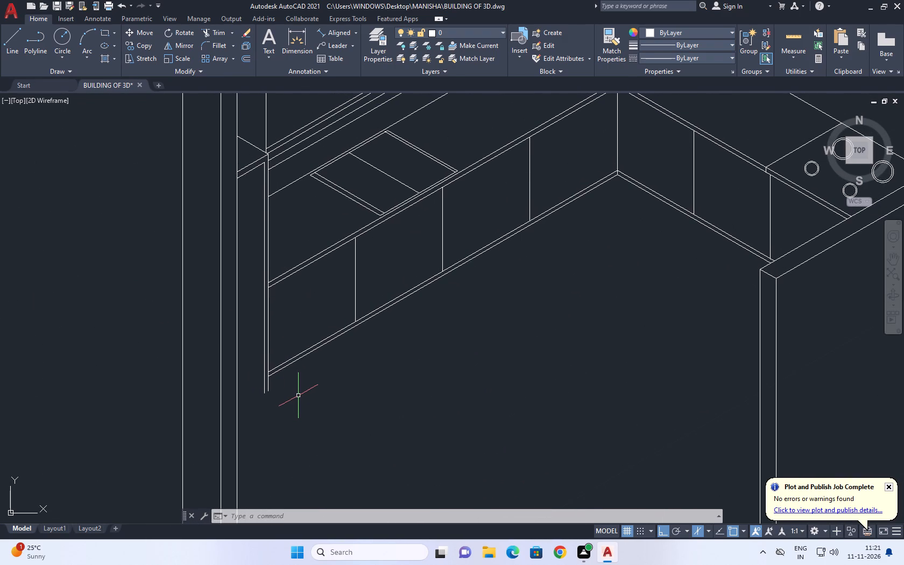
{"action": "scroll", "coordinate": [562, 350], "scroll_direction": "down", "scroll_amount": 3}
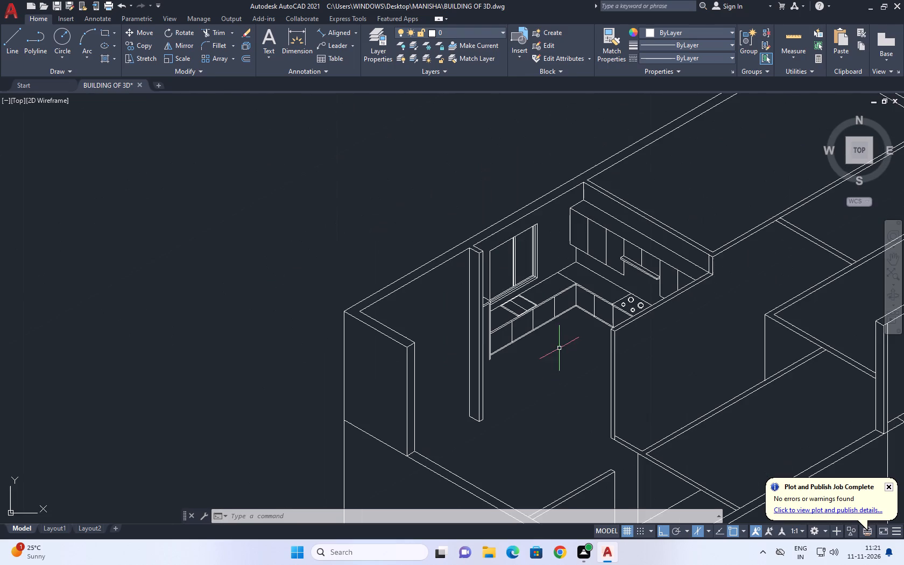
{"action": "middle_click", "coordinate": [714, 307]}
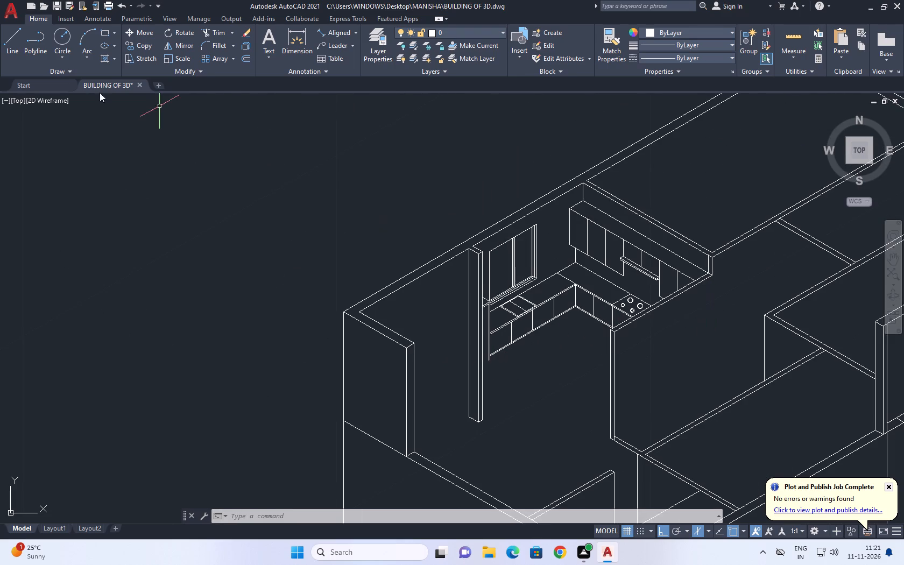
Draw an isometric line from the lower end of the window-side counter's end edge past the adjacent pillar edge.
{"action": "left_click", "coordinate": [9, 49]}
{"action": "scroll", "coordinate": [508, 363], "scroll_direction": "up", "scroll_amount": 2}
{"action": "scroll", "coordinate": [461, 348], "scroll_direction": "up", "scroll_amount": 1}
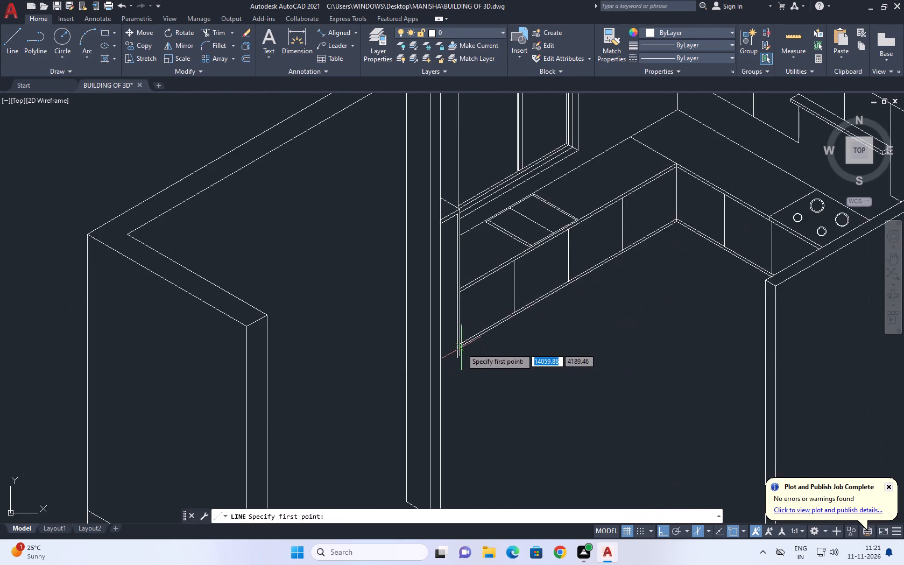
{"action": "scroll", "coordinate": [461, 348], "scroll_direction": "up", "scroll_amount": 2}
{"action": "left_click", "coordinate": [456, 369]}
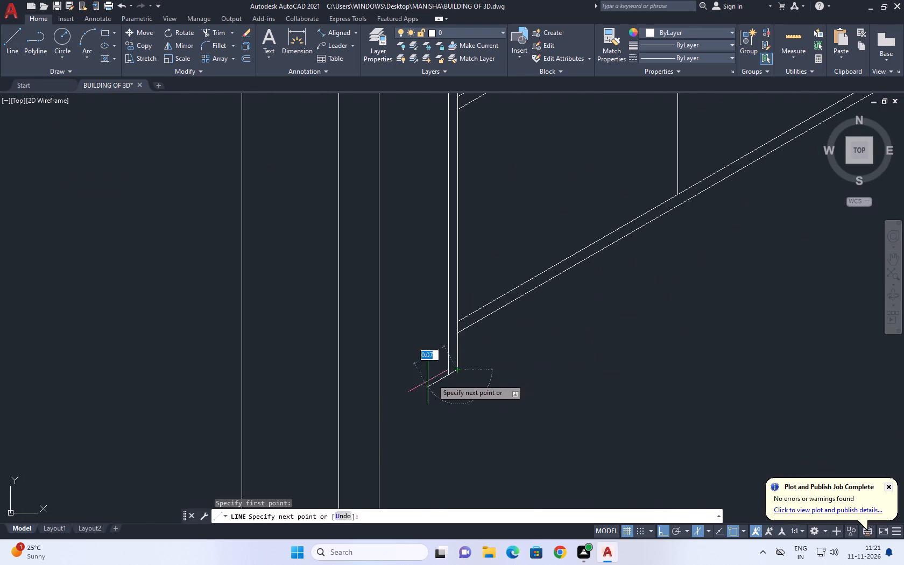
{"action": "scroll", "coordinate": [366, 440], "scroll_direction": "up", "scroll_amount": 1}
{"action": "left_click", "coordinate": [357, 426]}
{"action": "right_click", "coordinate": [450, 404]}
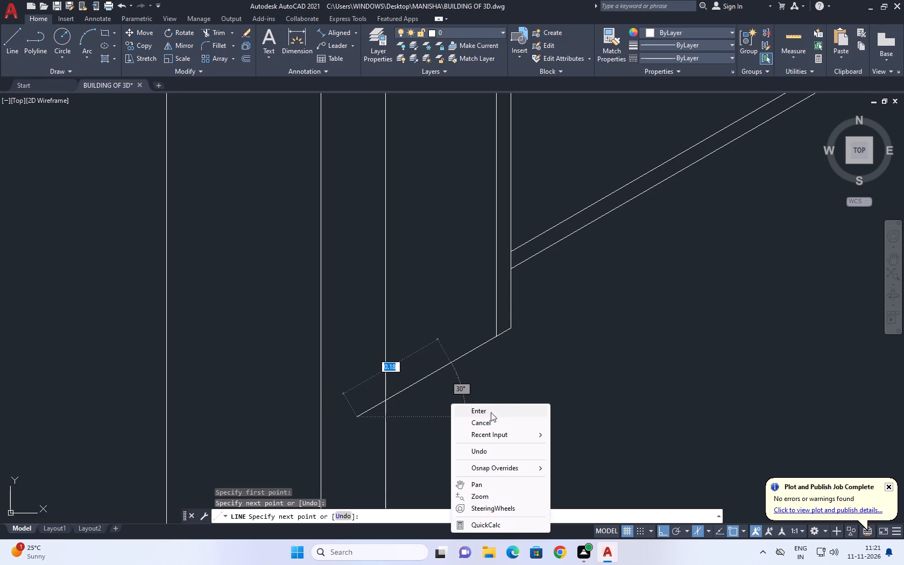
{"action": "left_click", "coordinate": [488, 419]}
Trim the new bottom line's overshoot back to the pillar's near vertical edge.
{"action": "left_click", "coordinate": [218, 30]}
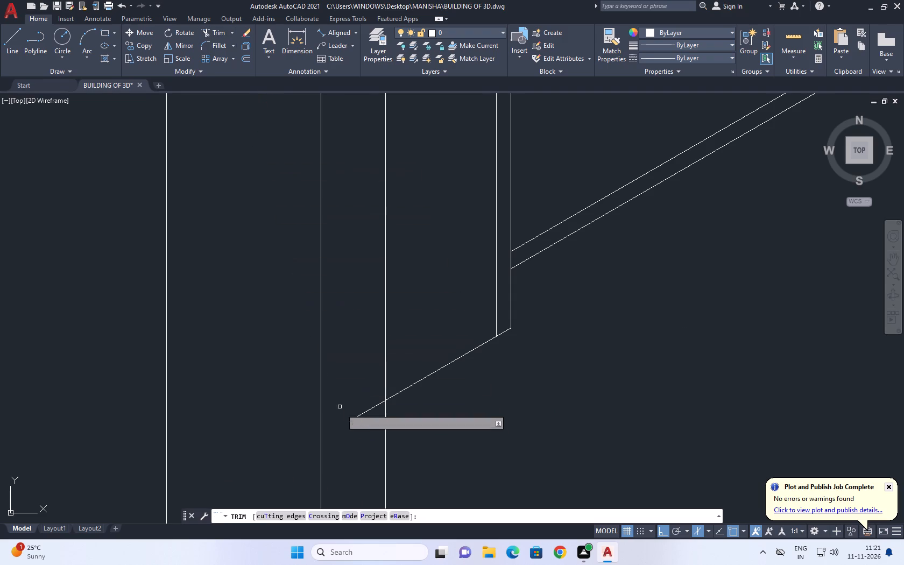
{"action": "left_click", "coordinate": [361, 415]}
{"action": "right_click", "coordinate": [351, 348]}
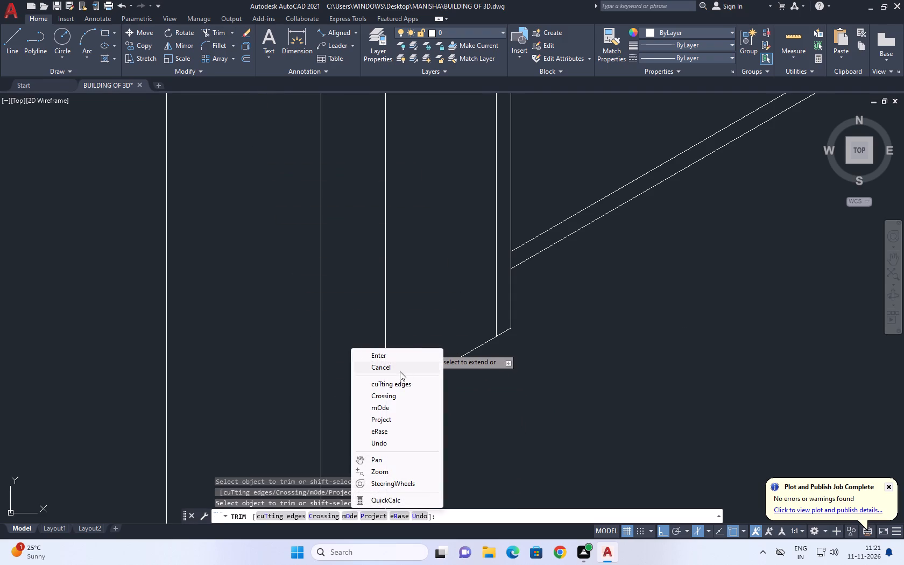
{"action": "left_click", "coordinate": [400, 371]}
Examine the finished kitchen counter and its position within the whole isometric building.
{"action": "scroll", "coordinate": [444, 304], "scroll_direction": "down", "scroll_amount": 3}
{"action": "middle_click_drag", "start_coordinate": [494, 304], "coordinate": [505, 330]}
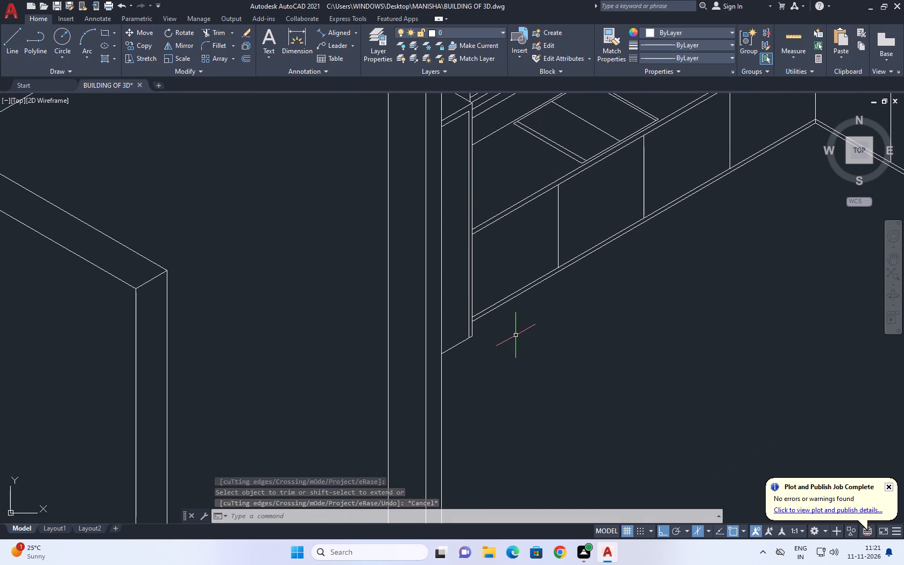
{"action": "scroll", "coordinate": [595, 365], "scroll_direction": "down", "scroll_amount": 3}
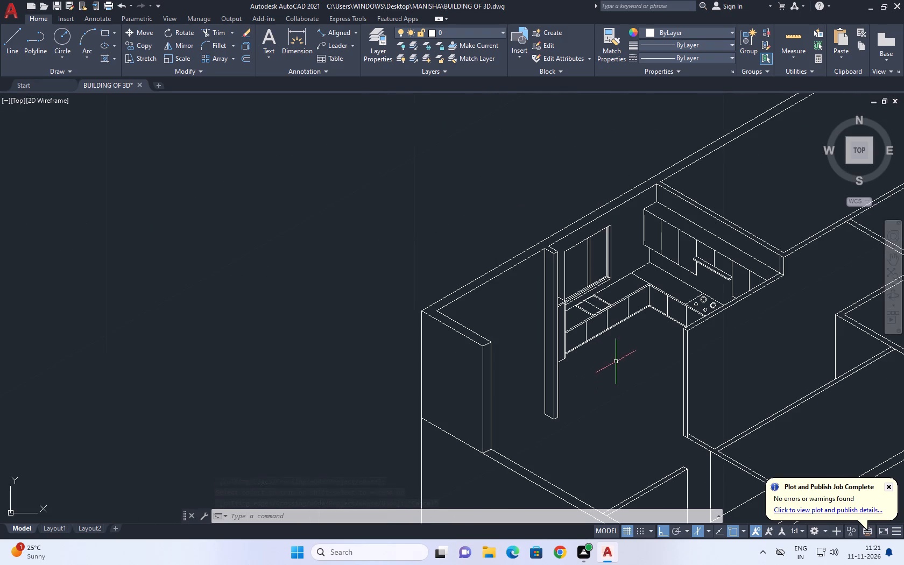
{"action": "middle_click", "coordinate": [616, 362]}
{"action": "scroll", "coordinate": [550, 365], "scroll_direction": "up", "scroll_amount": 2}
{"action": "middle_click_drag", "start_coordinate": [633, 292], "coordinate": [573, 310]}
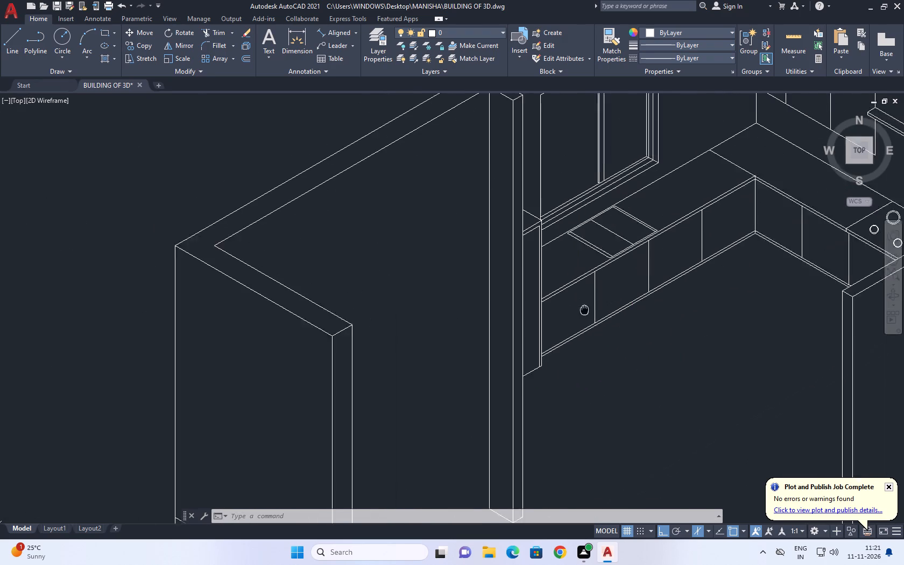
{"action": "middle_click_drag", "start_coordinate": [573, 310], "coordinate": [566, 310]}
{"action": "scroll", "coordinate": [564, 298], "scroll_direction": "down", "scroll_amount": 2}
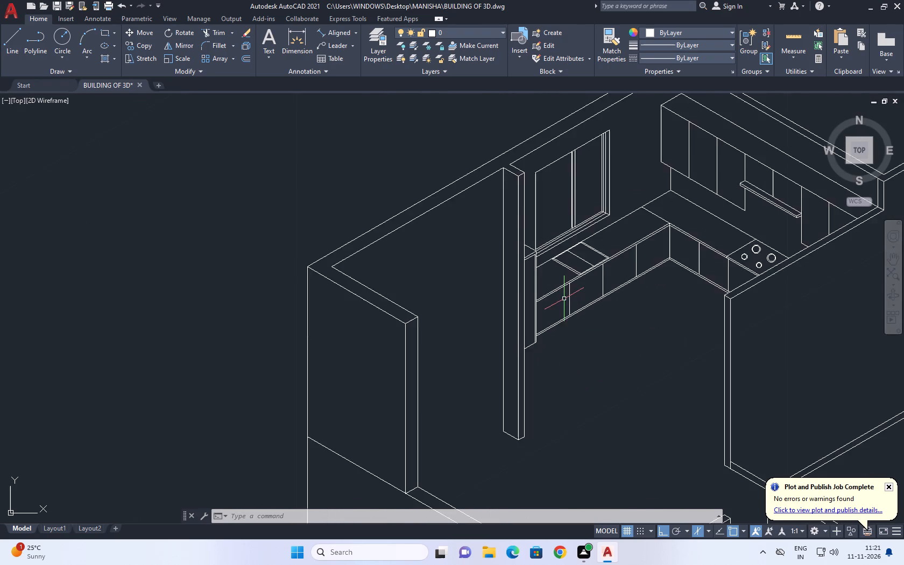
{"action": "middle_click_drag", "start_coordinate": [632, 302], "coordinate": [633, 310]}
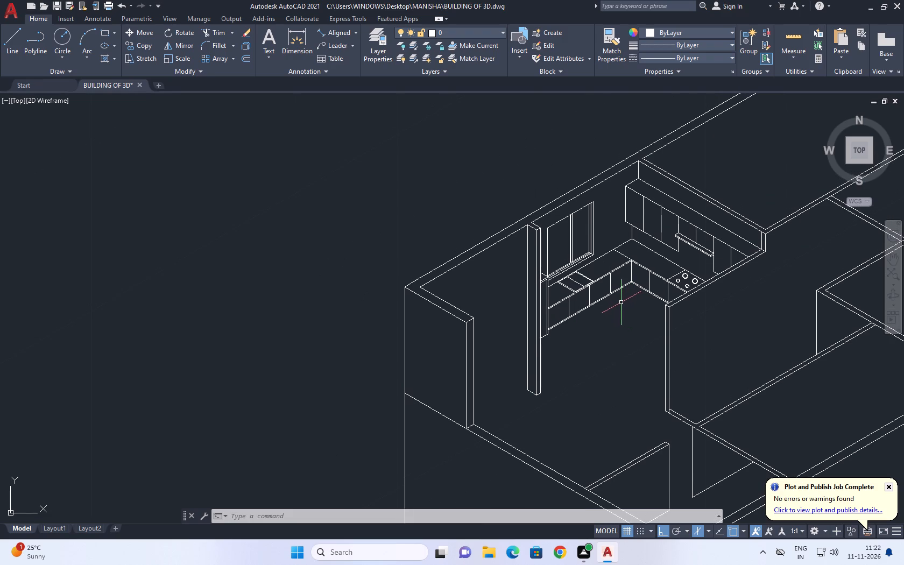
{"action": "middle_click_drag", "start_coordinate": [541, 331], "coordinate": [569, 359]}
{"action": "scroll", "coordinate": [673, 321], "scroll_direction": "down", "scroll_amount": 2}
{"action": "middle_click_drag", "start_coordinate": [761, 308], "coordinate": [761, 308]}
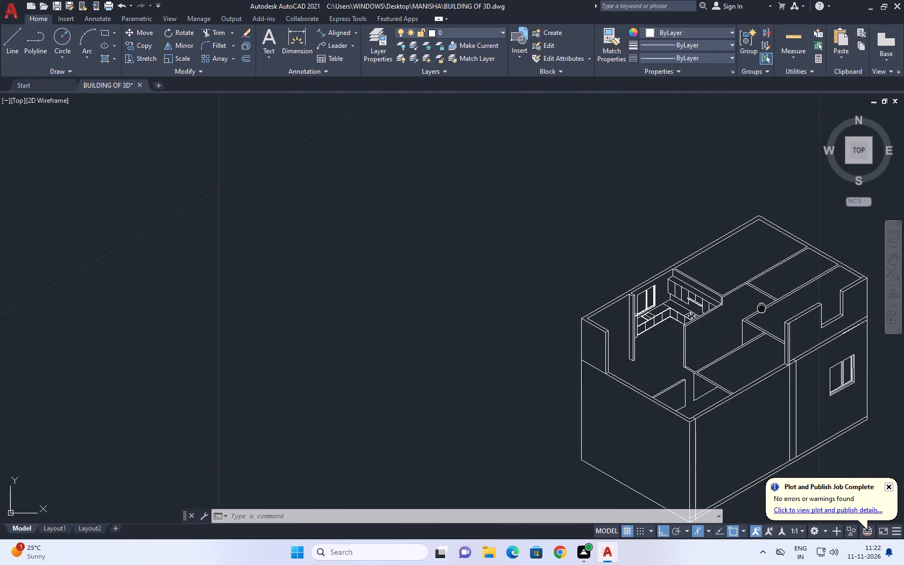
{"action": "middle_click_drag", "start_coordinate": [761, 308], "coordinate": [743, 336]}
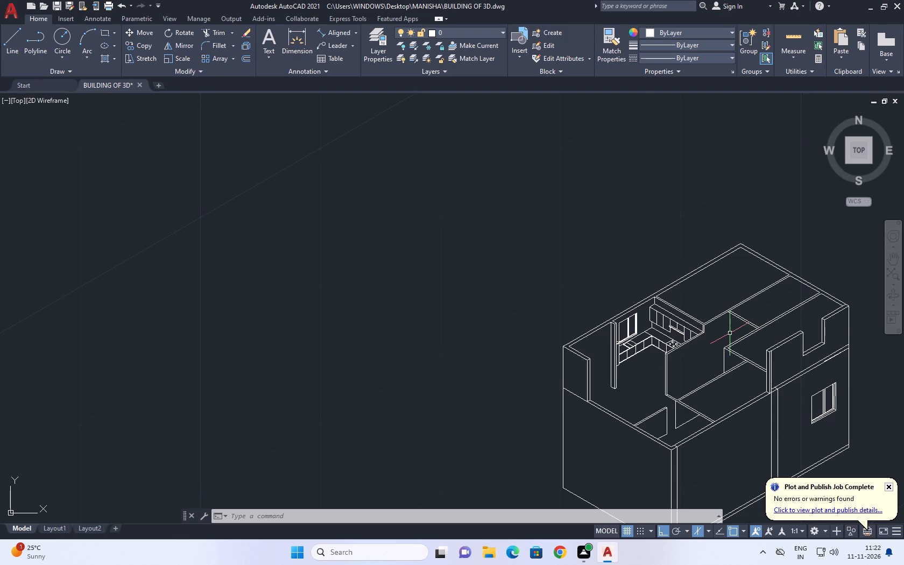
Stretch the two parallel vertical edges below the cooktop-side wall end downward, past the adjoining wall's lower line.
{"action": "scroll", "coordinate": [674, 404], "scroll_direction": "up", "scroll_amount": 5}
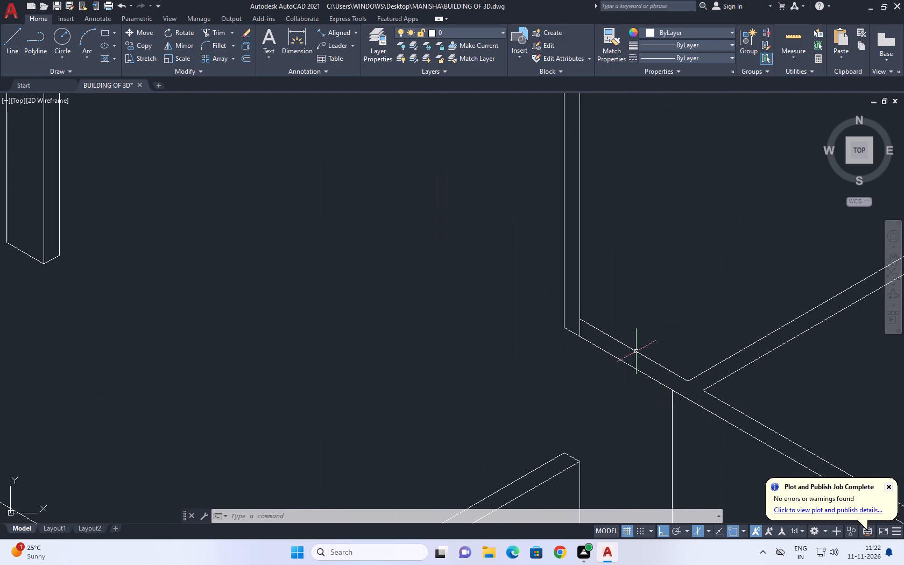
{"action": "left_click_drag", "start_coordinate": [597, 287], "coordinate": [580, 281]}
{"action": "left_click", "coordinate": [538, 274]}
{"action": "left_click", "coordinate": [563, 327]}
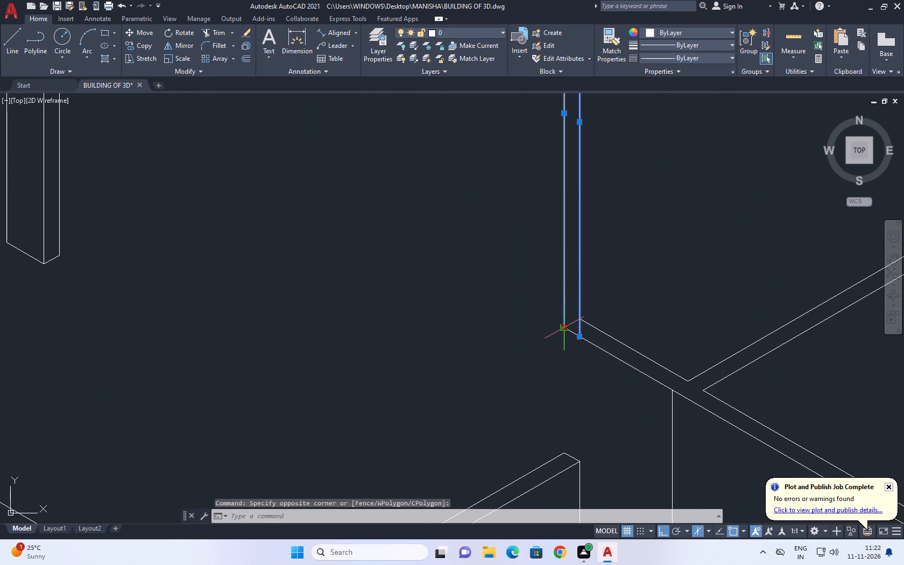
{"action": "left_click", "coordinate": [564, 385]}
{"action": "left_click", "coordinate": [581, 336]}
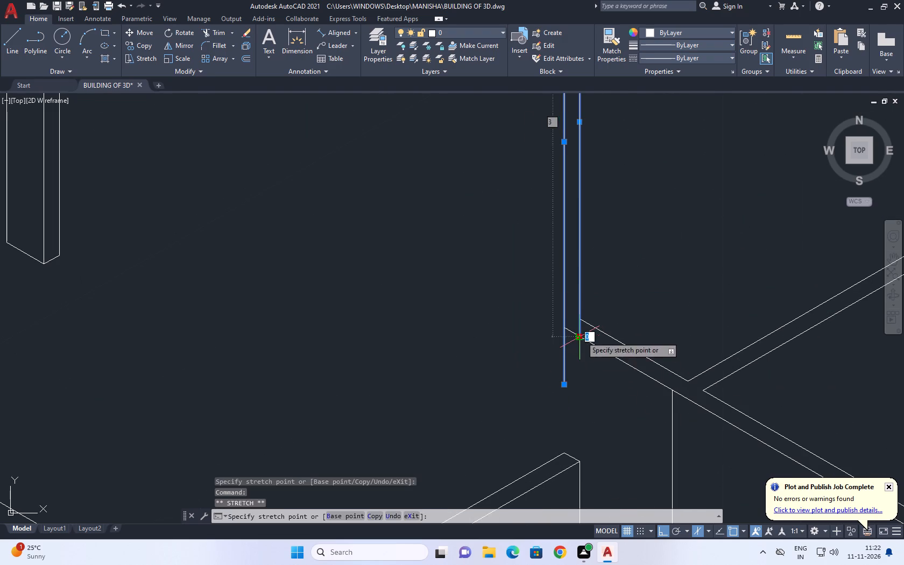
{"action": "left_click", "coordinate": [581, 383]}
{"action": "right_click", "coordinate": [623, 230]}
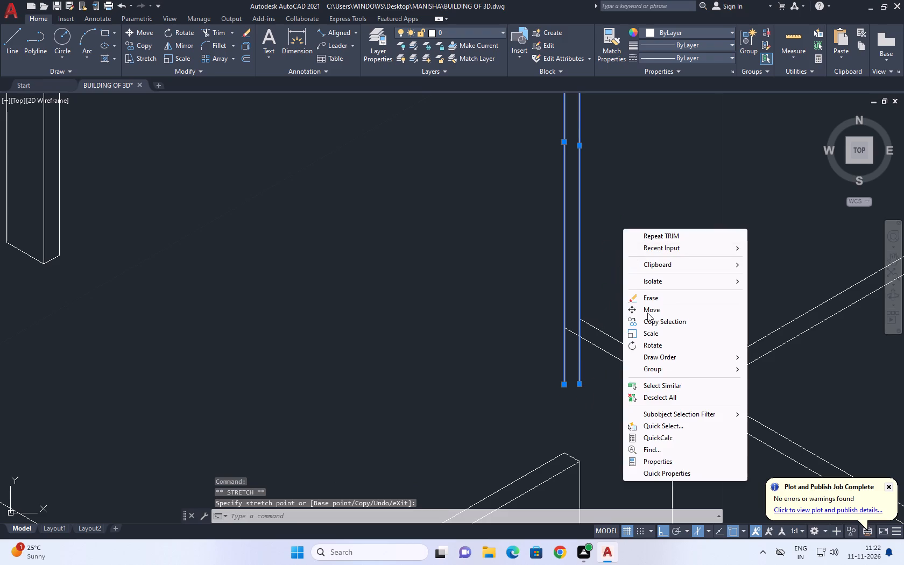
{"action": "left_click_drag", "start_coordinate": [674, 390], "coordinate": [674, 398]}
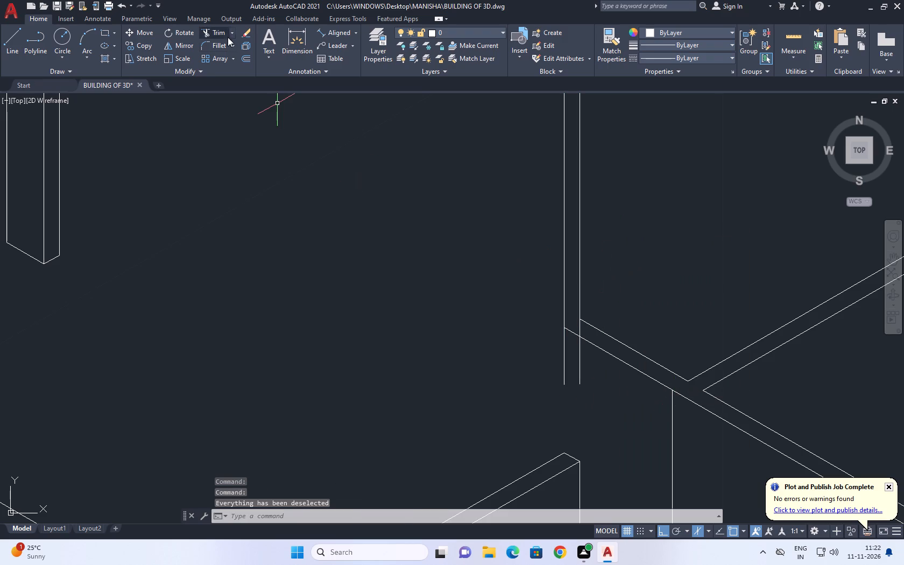
Trim the short piece of the adjoining wall's lower line lying between the two lengthened vertical edges.
{"action": "left_click", "coordinate": [221, 33]}
{"action": "left_click", "coordinate": [569, 331]}
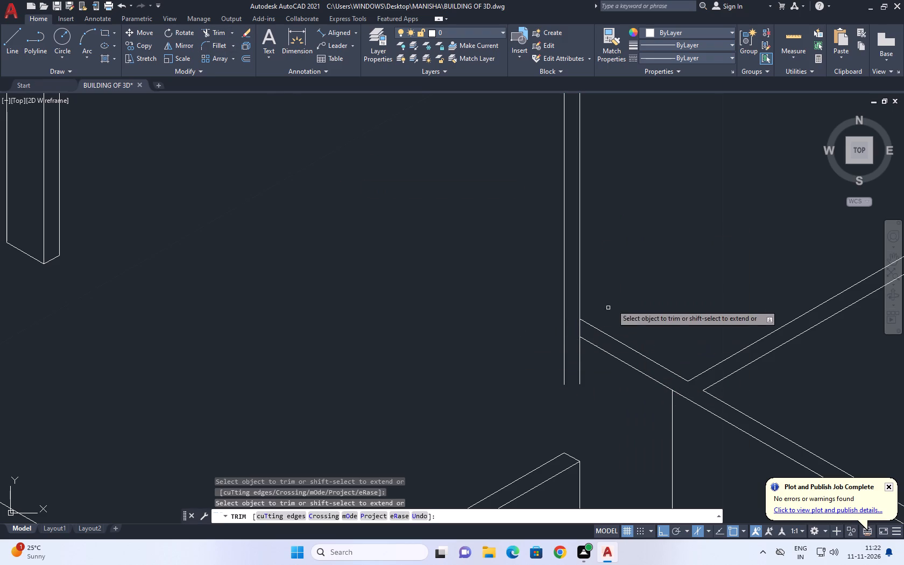
{"action": "right_click", "coordinate": [644, 284]}
{"action": "left_click", "coordinate": [673, 301]}
Draw an isometric line from the lower end of the inner vertical edge past the outer vertical edge.
{"action": "left_click", "coordinate": [4, 50]}
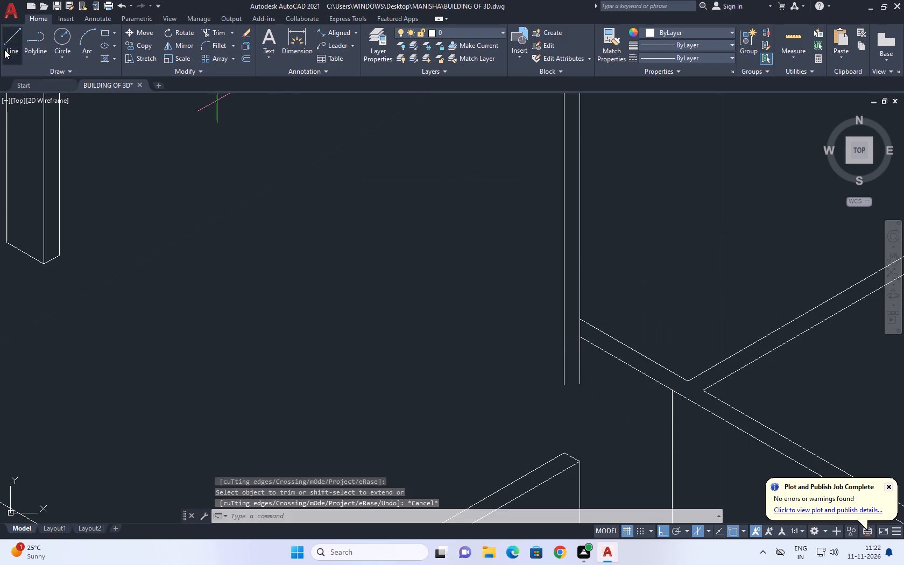
{"action": "scroll", "coordinate": [567, 395], "scroll_direction": "up", "scroll_amount": 2}
{"action": "left_click", "coordinate": [596, 370]}
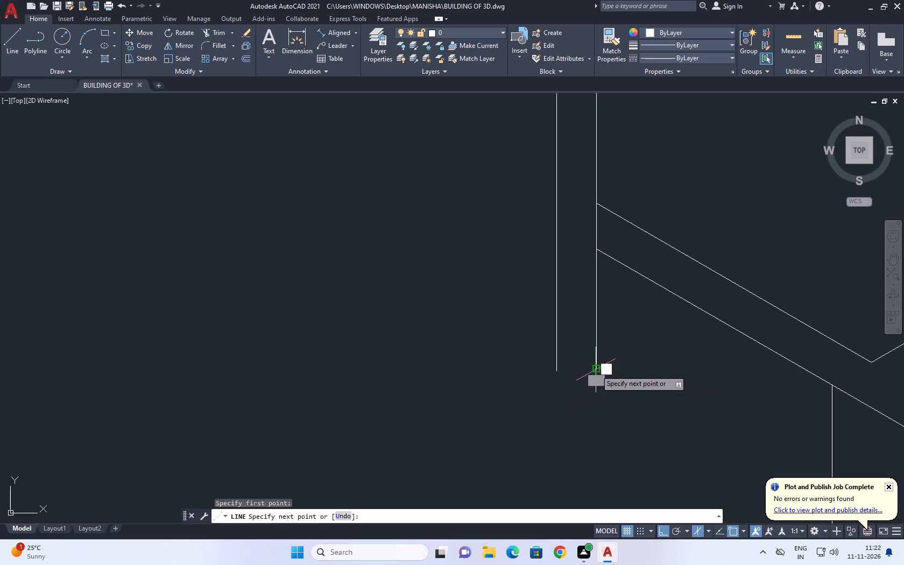
{"action": "key", "text": "F5"}
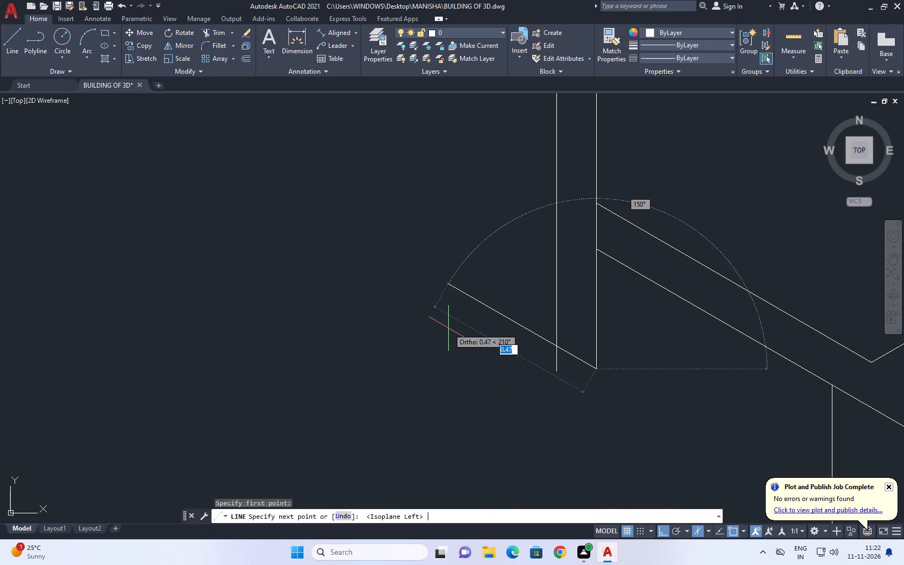
{"action": "left_click", "coordinate": [523, 336]}
{"action": "right_click", "coordinate": [512, 277]}
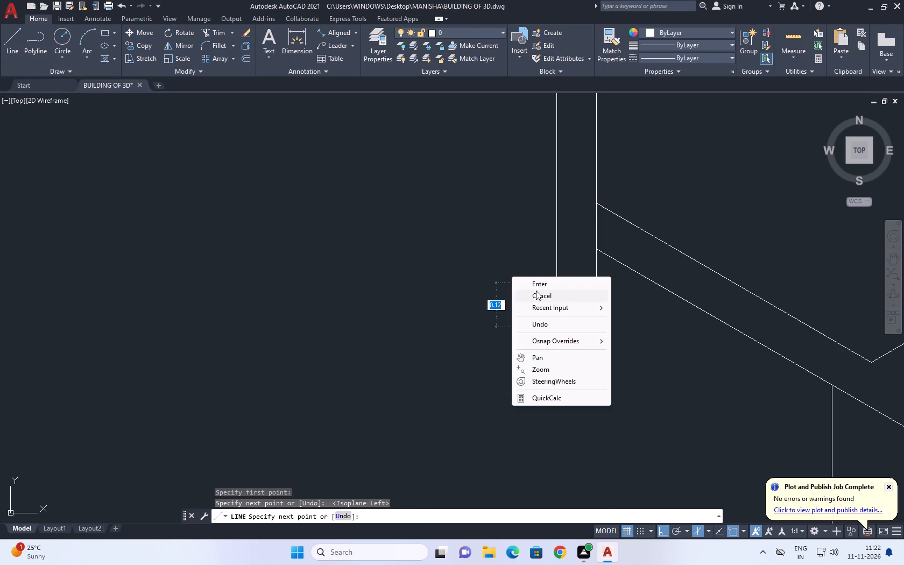
{"action": "left_click", "coordinate": [538, 291]}
Trim the overshooting line ends at the wall end's outer bottom corner to close its lower edge.
{"action": "left_click", "coordinate": [221, 37]}
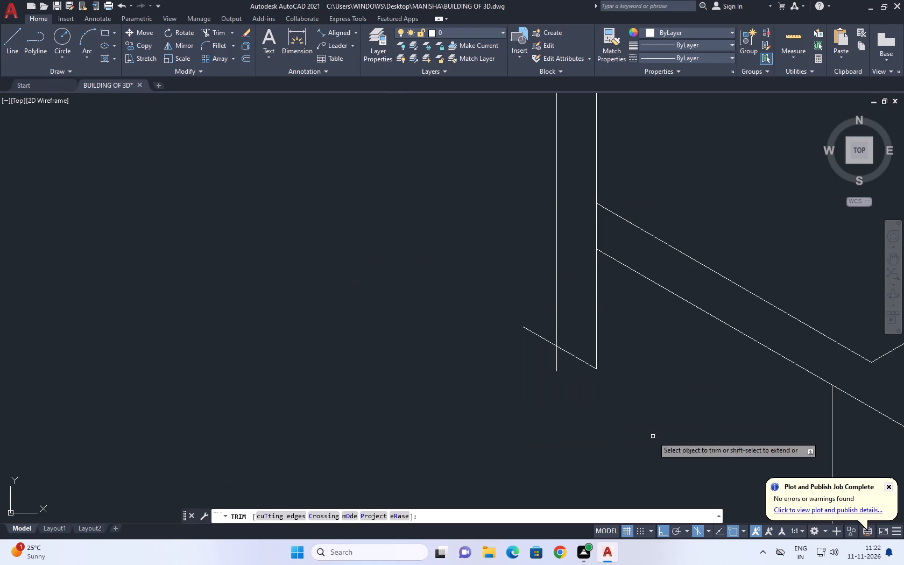
{"action": "scroll", "coordinate": [563, 391], "scroll_direction": "up", "scroll_amount": 3}
{"action": "left_click", "coordinate": [494, 165]}
{"action": "left_click", "coordinate": [567, 305]}
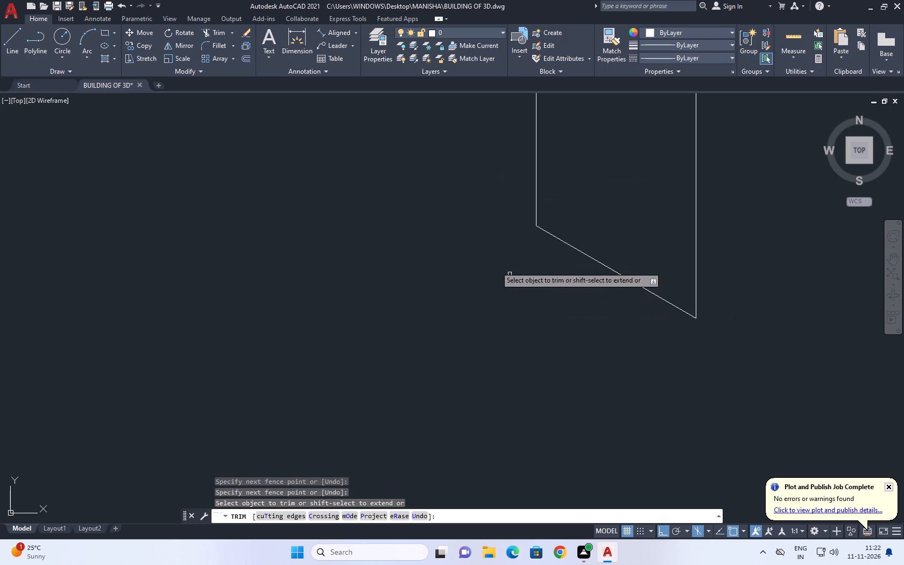
{"action": "right_click", "coordinate": [466, 255]}
{"action": "left_click", "coordinate": [505, 273]}
Start a slab outline on the narrow face of the pillar beside the counter with a 0.5 isometric line at 30°.
{"action": "scroll", "coordinate": [377, 280], "scroll_direction": "up", "scroll_amount": 1}
{"action": "scroll", "coordinate": [386, 284], "scroll_direction": "down", "scroll_amount": 6}
{"action": "scroll", "coordinate": [547, 277], "scroll_direction": "down", "scroll_amount": 3}
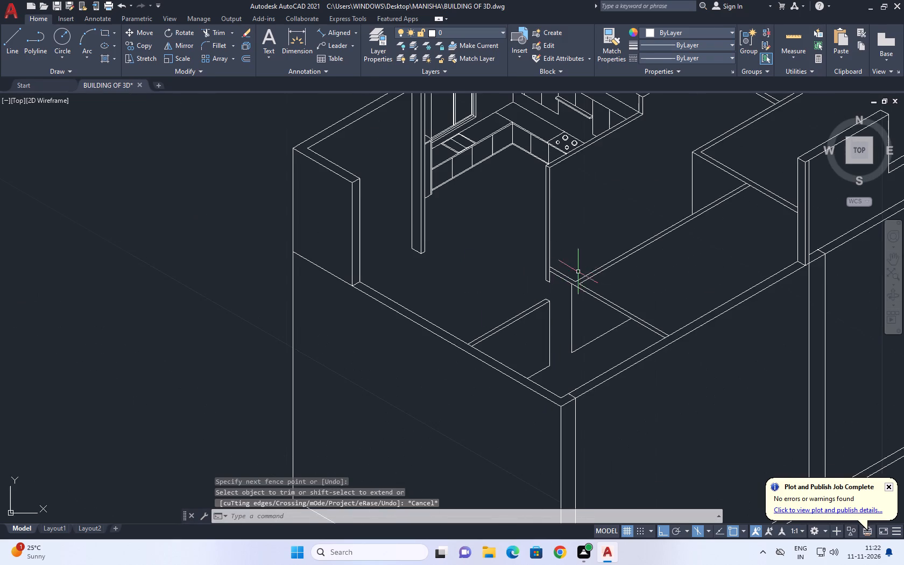
{"action": "middle_click_drag", "start_coordinate": [587, 232], "coordinate": [606, 267]}
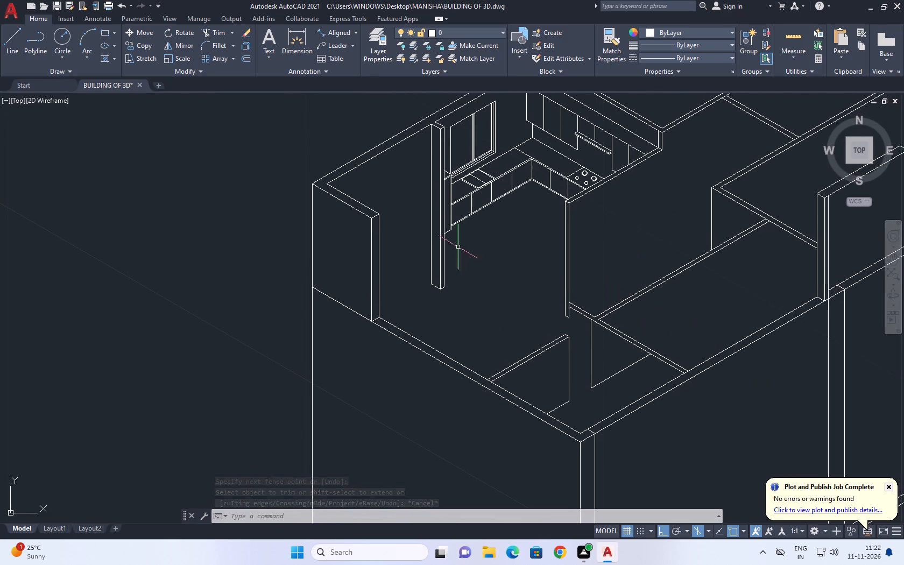
{"action": "left_click", "coordinate": [18, 46]}
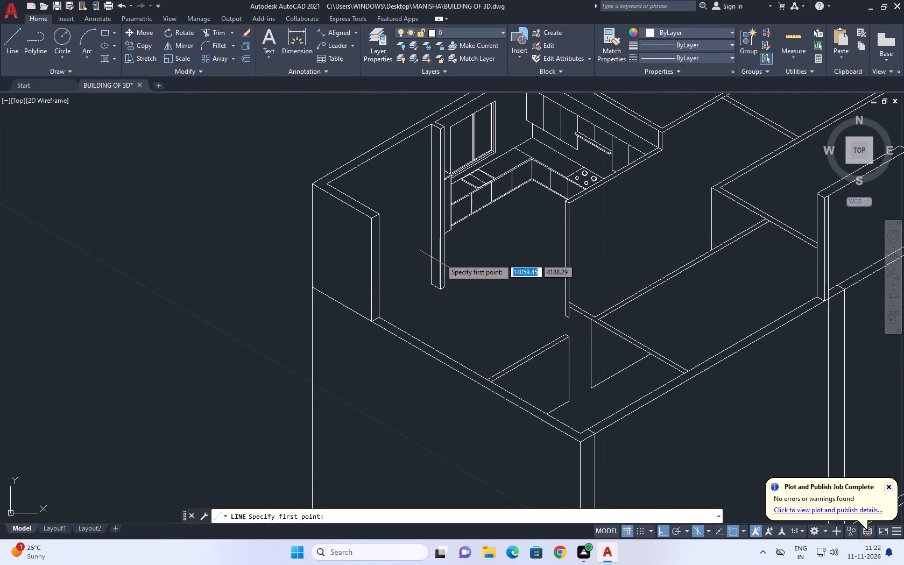
{"action": "scroll", "coordinate": [451, 238], "scroll_direction": "up", "scroll_amount": 3}
{"action": "middle_click_drag", "start_coordinate": [423, 255], "coordinate": [425, 256]}
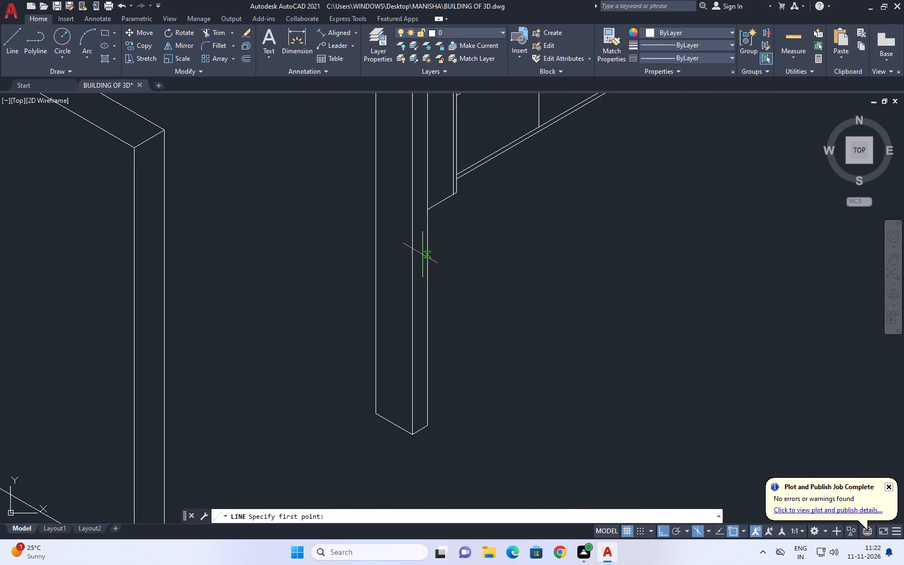
{"action": "middle_click_drag", "start_coordinate": [425, 256], "coordinate": [436, 306]}
{"action": "middle_click_drag", "start_coordinate": [440, 263], "coordinate": [443, 305]}
{"action": "scroll", "coordinate": [439, 341], "scroll_direction": "up", "scroll_amount": 2}
{"action": "left_click", "coordinate": [430, 330]}
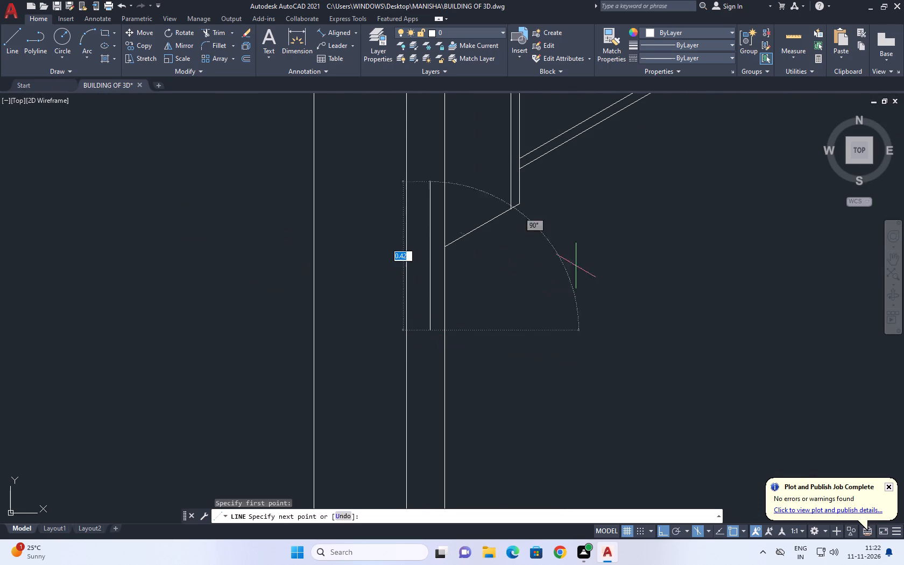
{"action": "key", "text": "F5"}
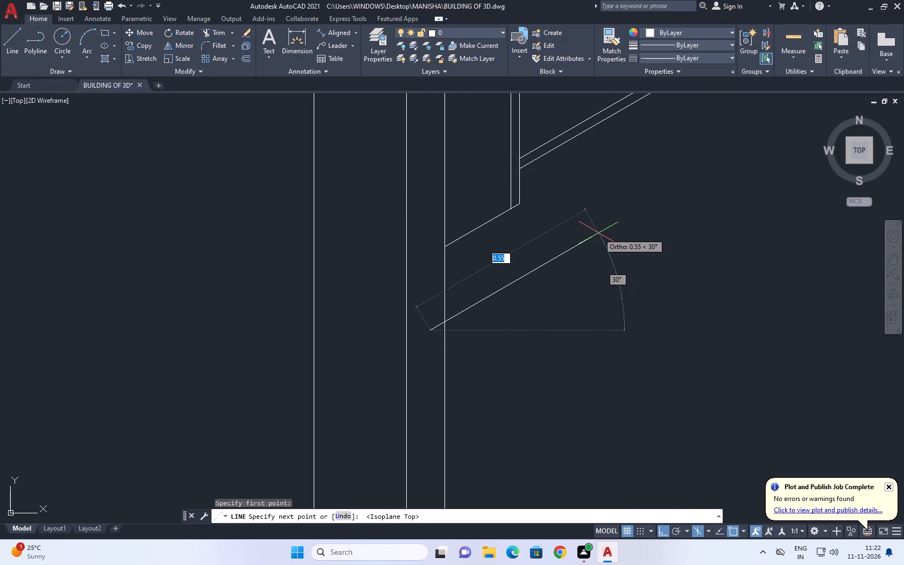
{"action": "key", "text": "0"}
{"action": "key", "text": "period"}
{"action": "key", "text": "5"}
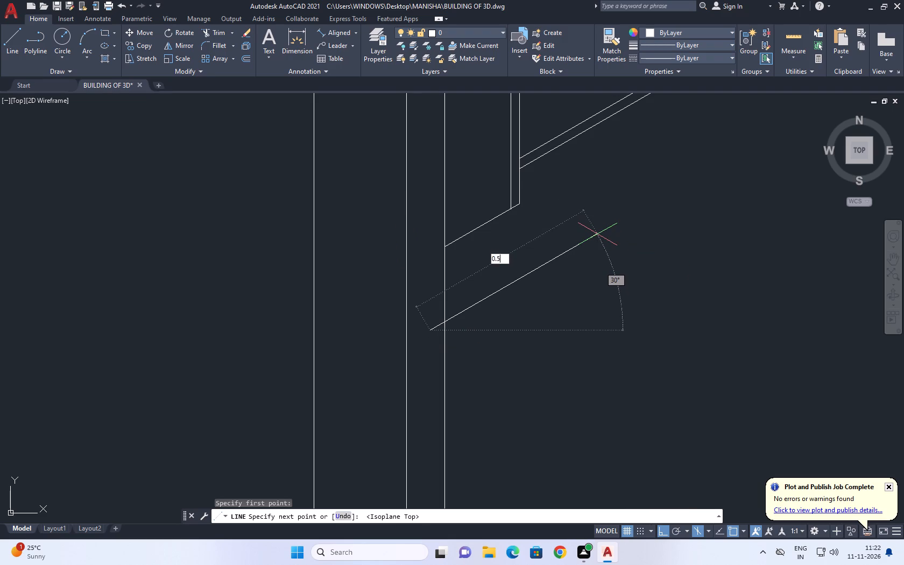
{"action": "key", "text": "Return"}
Complete the slab outline with a 1.5 edge at 330°, a 0.5 edge at 210° and a closing edge to the start point.
{"action": "scroll", "coordinate": [598, 234], "scroll_direction": "down", "scroll_amount": 3}
{"action": "middle_click_drag", "start_coordinate": [696, 293], "coordinate": [621, 254]}
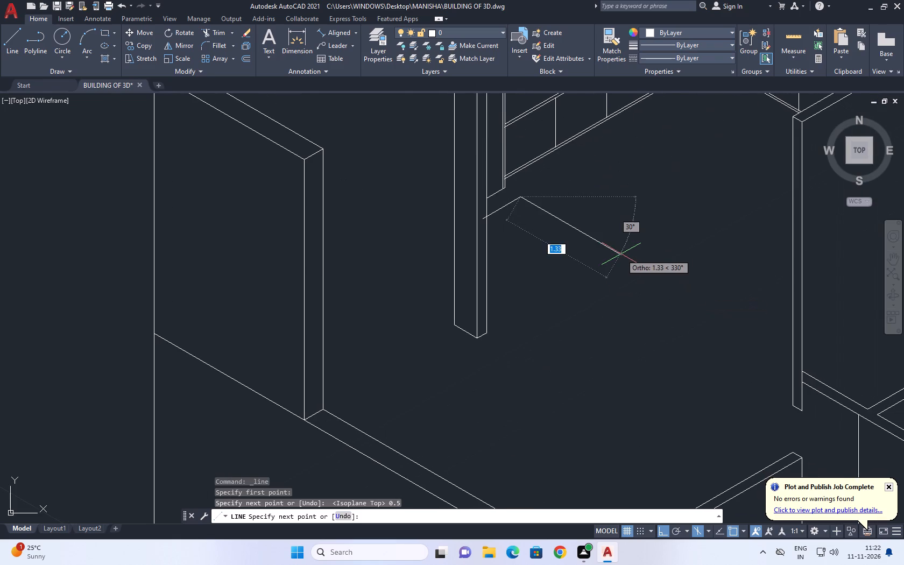
{"action": "scroll", "coordinate": [630, 262], "scroll_direction": "up", "scroll_amount": 1}
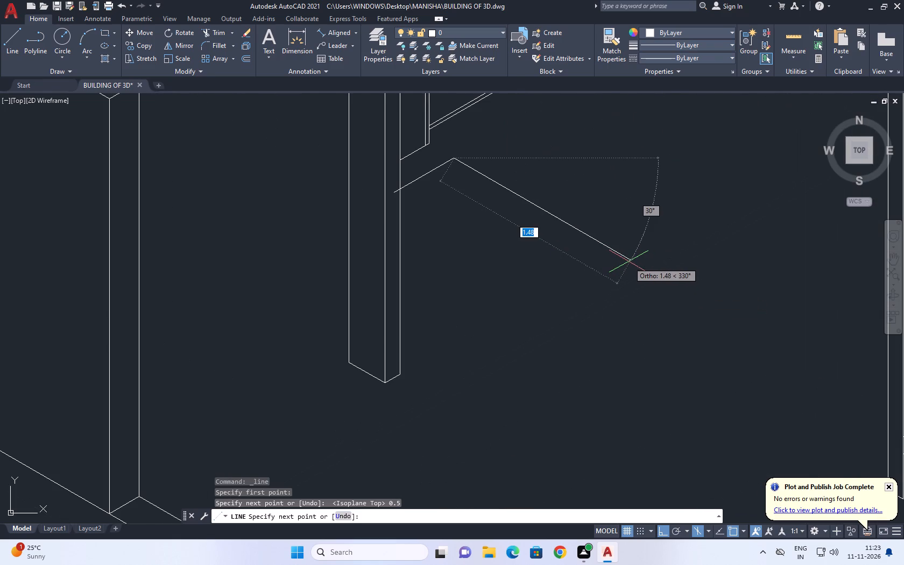
{"action": "key", "text": "1"}
{"action": "key", "text": "period"}
{"action": "key", "text": "5"}
{"action": "key", "text": "Return"}
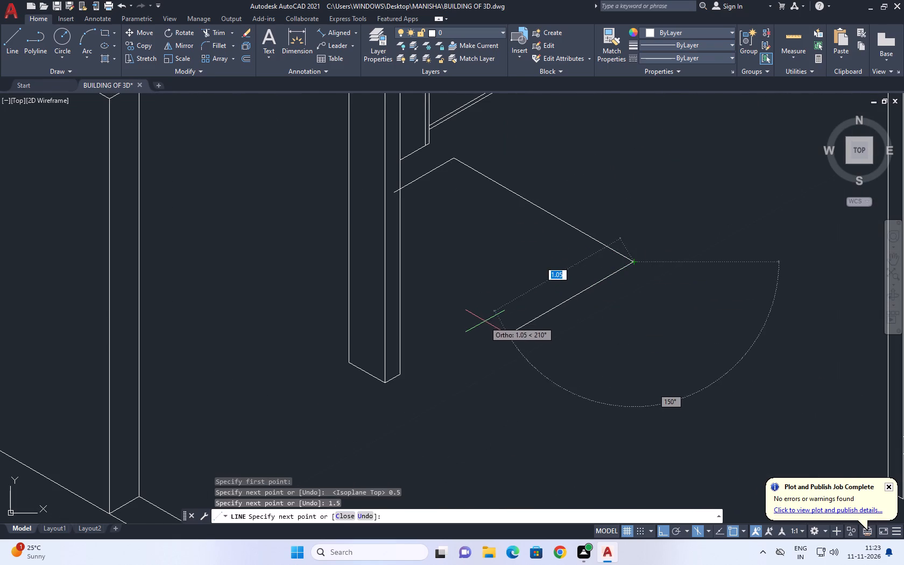
{"action": "key", "text": "0"}
{"action": "key", "text": "period"}
{"action": "key", "text": "5"}
{"action": "key", "text": "Return"}
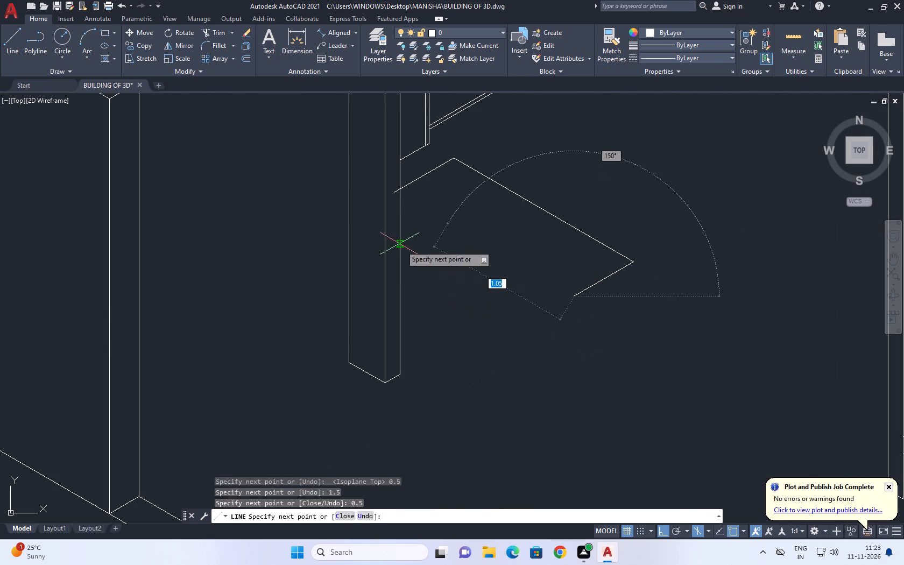
{"action": "scroll", "coordinate": [387, 201], "scroll_direction": "up", "scroll_amount": 2}
{"action": "left_click", "coordinate": [404, 179]}
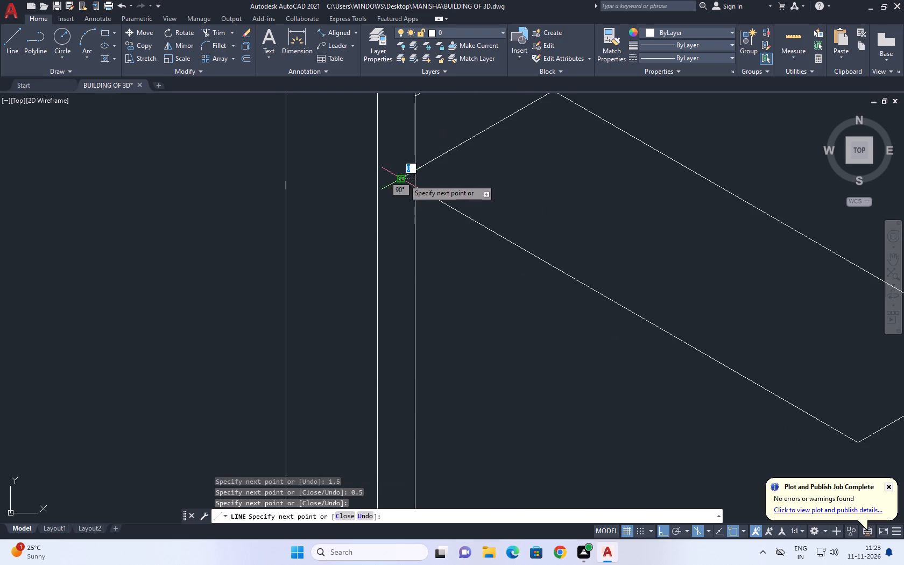
{"action": "key", "text": "Escape"}
Copy the slab's four outline edges straight down by about 0.04 to give it thickness.
{"action": "scroll", "coordinate": [418, 171], "scroll_direction": "down", "scroll_amount": 2}
{"action": "left_click", "coordinate": [647, 174]}
{"action": "left_click_drag", "start_coordinate": [581, 267], "coordinate": [573, 280]}
{"action": "left_click", "coordinate": [542, 220]}
{"action": "left_click_drag", "start_coordinate": [533, 258], "coordinate": [531, 264]}
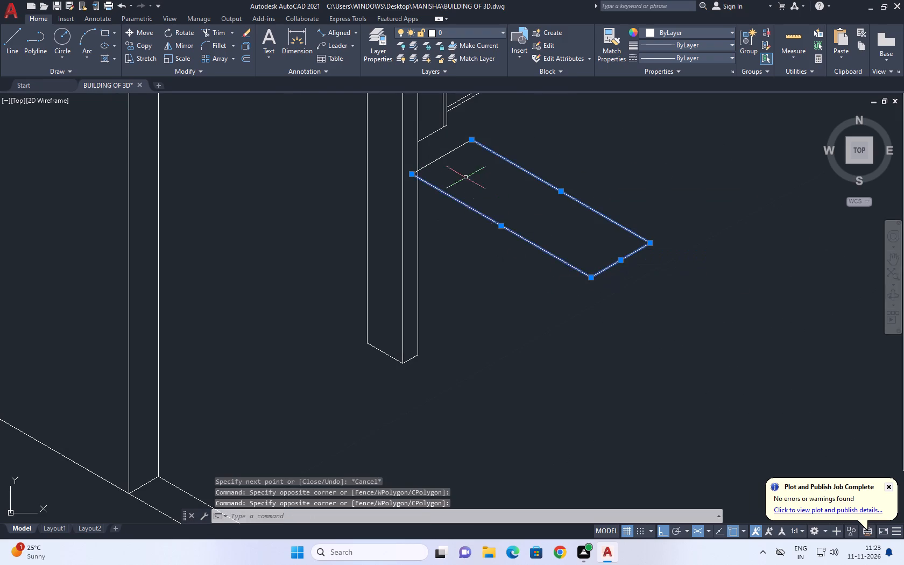
{"action": "scroll", "coordinate": [463, 171], "scroll_direction": "up", "scroll_amount": 1}
{"action": "left_click", "coordinate": [449, 148]}
{"action": "left_click", "coordinate": [436, 140]}
{"action": "middle_click_drag", "start_coordinate": [462, 157], "coordinate": [474, 177]}
{"action": "key", "text": "c"}
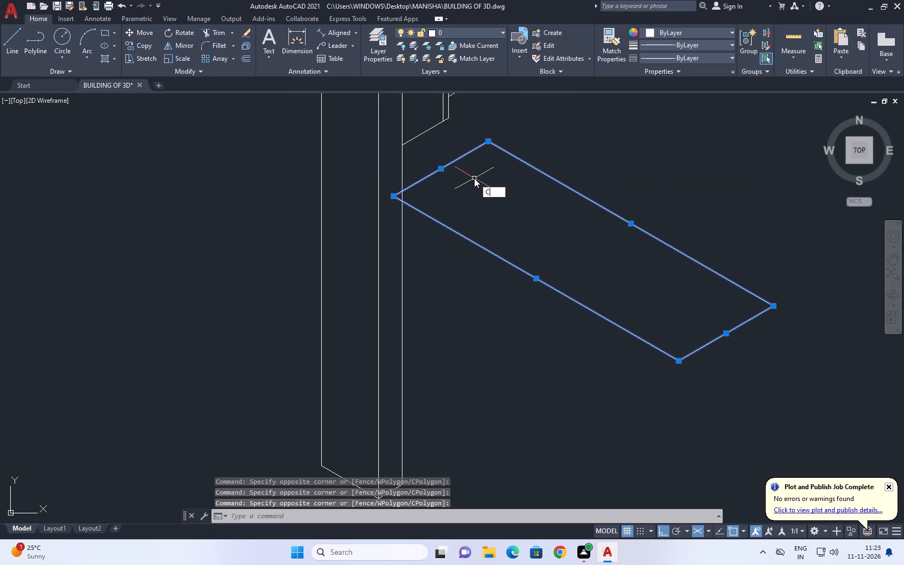
{"action": "key", "text": "o"}
{"action": "key", "text": "space"}
{"action": "left_click", "coordinate": [679, 359]}
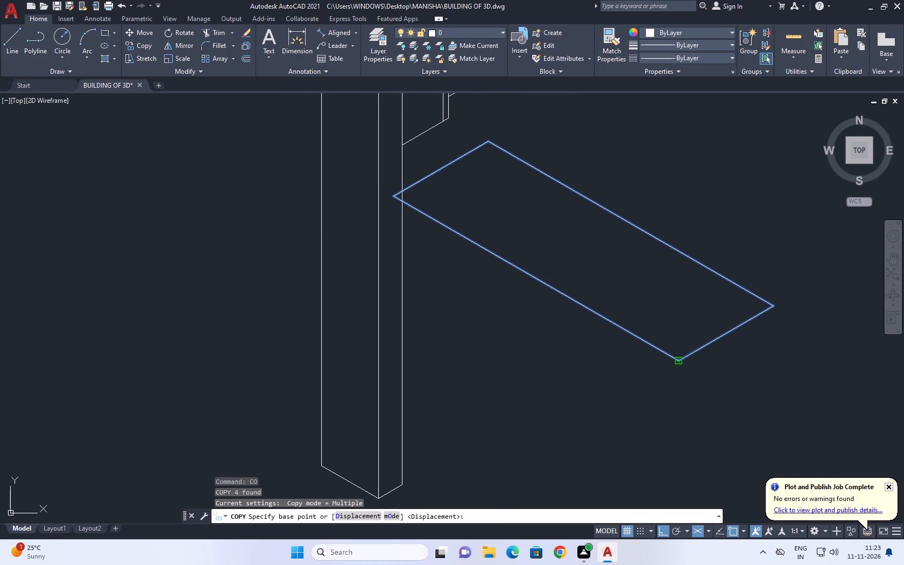
{"action": "key", "text": "F5"}
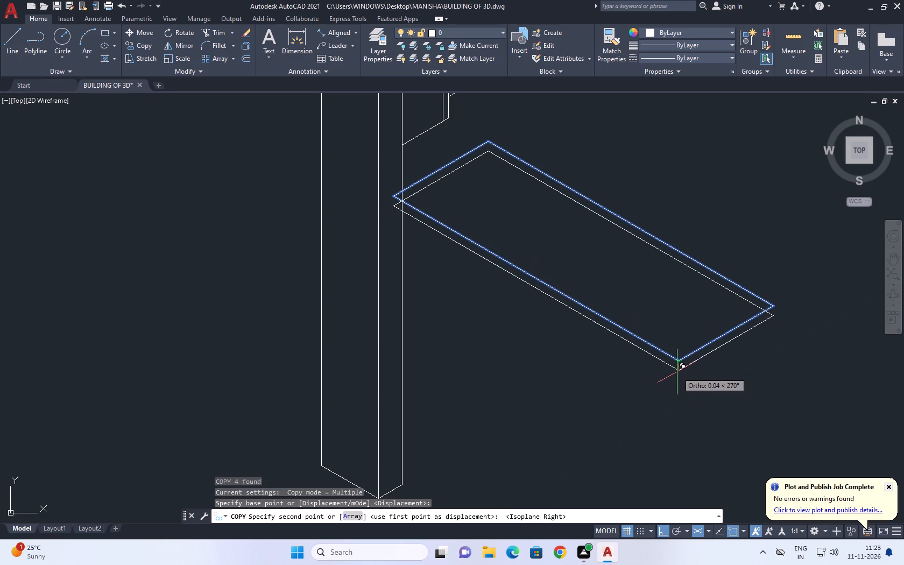
{"action": "left_click", "coordinate": [677, 372]}
{"action": "key", "text": "space"}
Delete the lower outline's hidden far long edge and its short edge at the pillar end.
{"action": "scroll", "coordinate": [543, 173], "scroll_direction": "up", "scroll_amount": 1}
{"action": "middle_click_drag", "start_coordinate": [482, 171], "coordinate": [497, 211]}
{"action": "left_click", "coordinate": [450, 183]}
{"action": "left_click", "coordinate": [436, 208]}
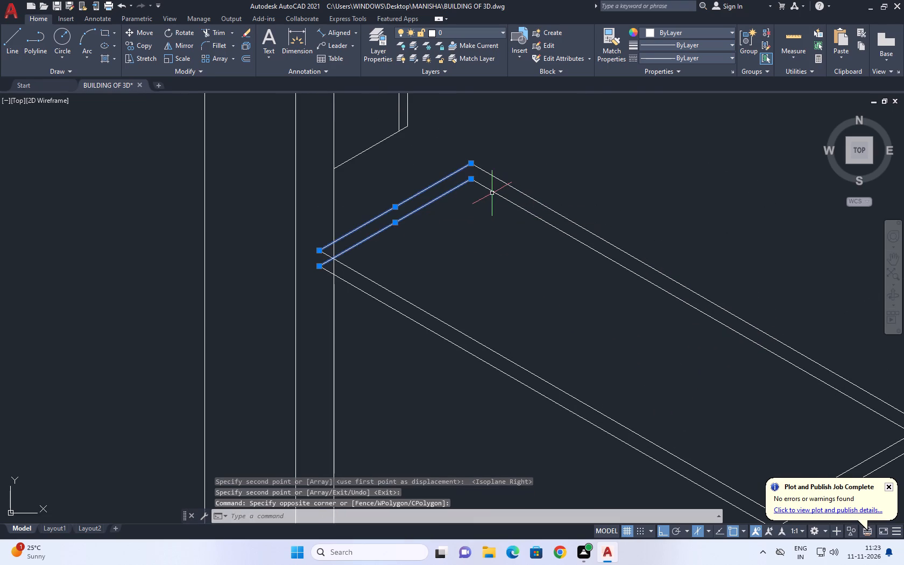
{"action": "key", "text": "Escape"}
{"action": "left_click", "coordinate": [483, 185]}
{"action": "left_click", "coordinate": [458, 185]}
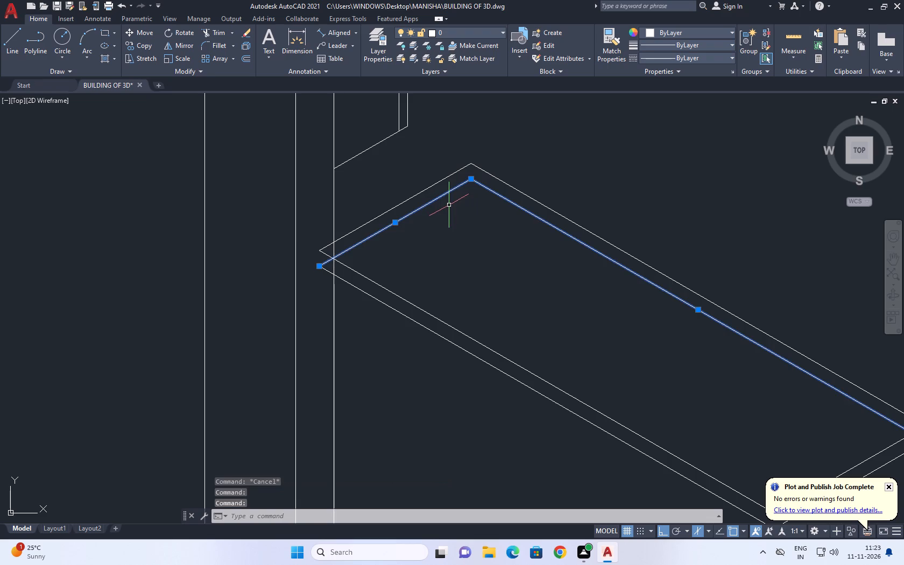
{"action": "key", "text": "Delete"}
Trim the pillar's vertical edge where it crosses the slab's top surface and front thickness.
{"action": "middle_click_drag", "start_coordinate": [315, 259], "coordinate": [382, 289]}
{"action": "key", "text": "t"}
{"action": "key", "text": "r"}
{"action": "key", "text": "space"}
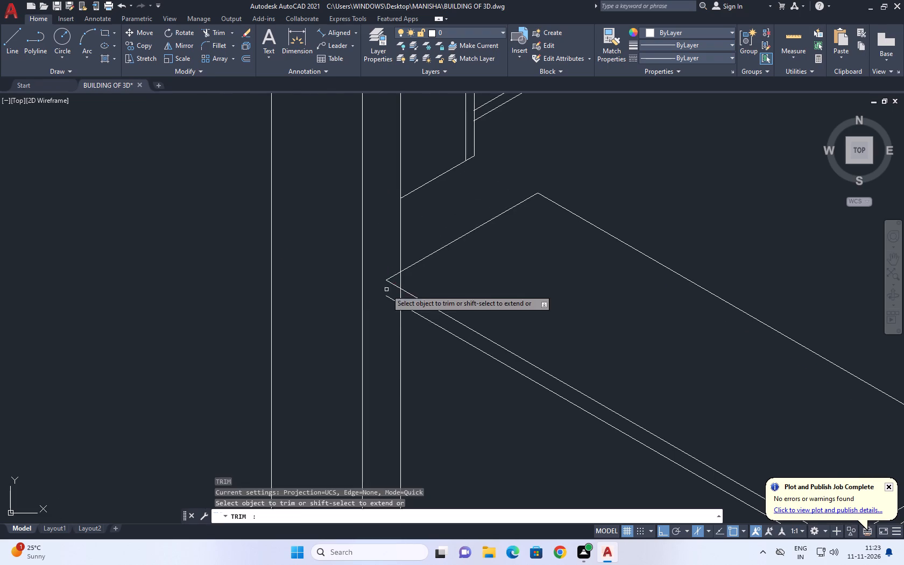
{"action": "scroll", "coordinate": [394, 297], "scroll_direction": "up", "scroll_amount": 2}
{"action": "left_click", "coordinate": [404, 279]}
{"action": "left_click", "coordinate": [391, 268]}
{"action": "left_click", "coordinate": [400, 324]}
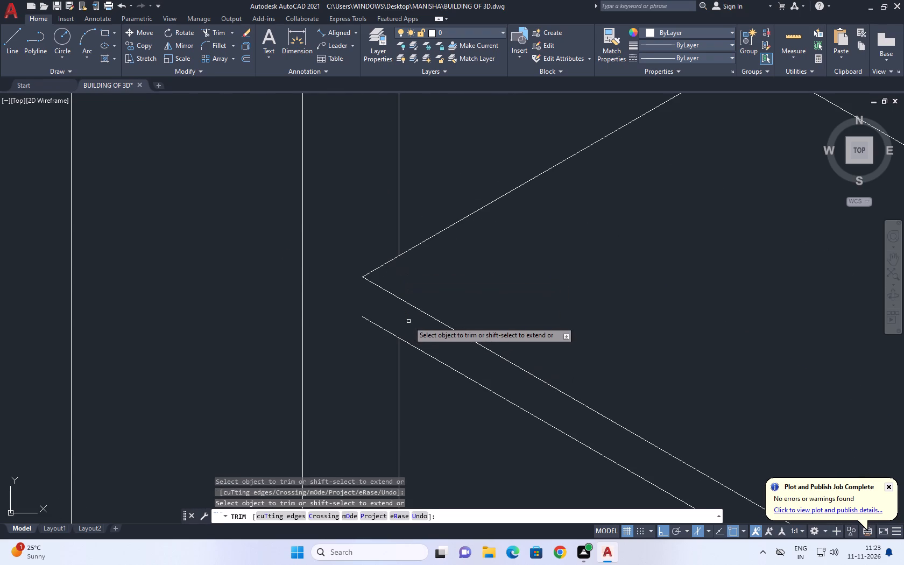
{"action": "key", "text": "grave"}
{"action": "key", "text": "Escape"}
Draw a vertical line joining the slab's upper and lower corners at the pillar end.
{"action": "key", "text": "l"}
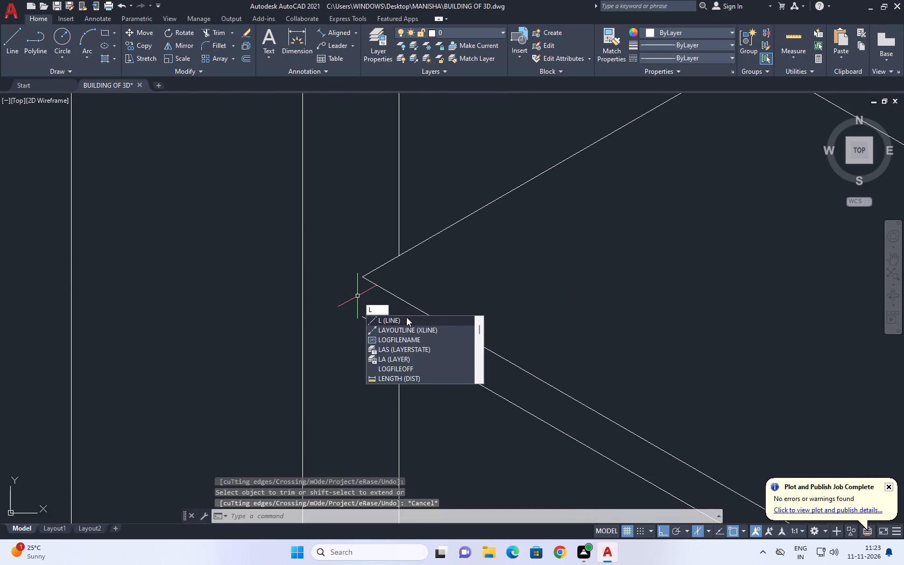
{"action": "left_click", "coordinate": [406, 317]}
{"action": "left_click", "coordinate": [364, 278]}
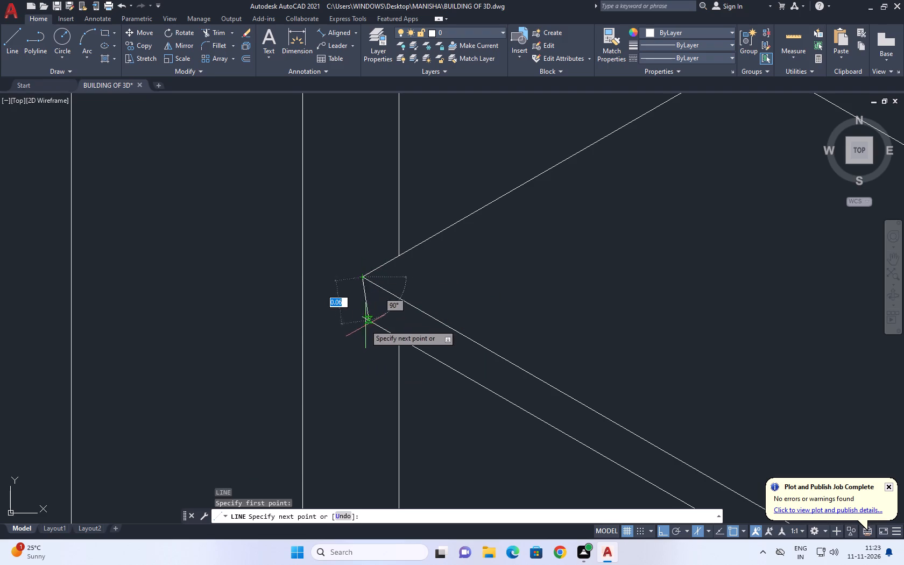
{"action": "left_click", "coordinate": [363, 316]}
{"action": "right_click", "coordinate": [491, 263]}
{"action": "left_click", "coordinate": [519, 282]}
{"action": "scroll", "coordinate": [449, 261], "scroll_direction": "down", "scroll_amount": 4}
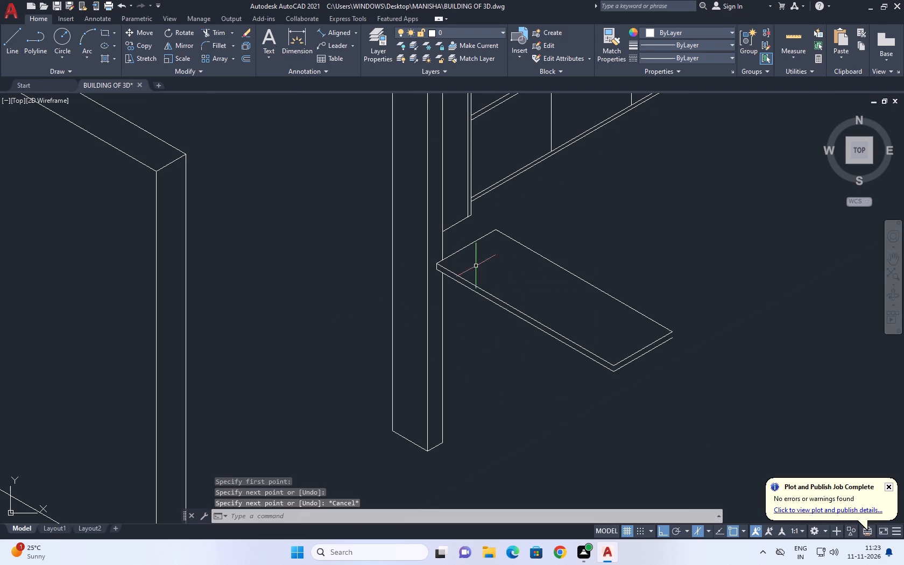
Draw a vertical line joining the slab's upper and lower corners at the outer end's far corner.
{"action": "right_click", "coordinate": [626, 259]}
{"action": "left_click", "coordinate": [658, 266]}
{"action": "scroll", "coordinate": [673, 351], "scroll_direction": "up", "scroll_amount": 2}
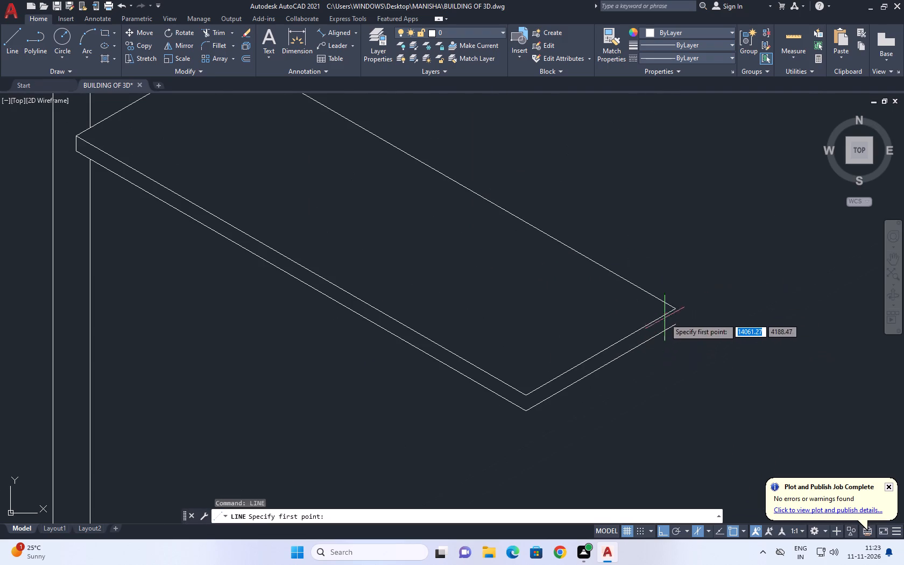
{"action": "left_click", "coordinate": [675, 309]}
{"action": "left_click", "coordinate": [678, 323]}
{"action": "right_click_drag", "start_coordinate": [672, 253], "coordinate": [669, 248]}
{"action": "left_click", "coordinate": [711, 262]}
{"action": "scroll", "coordinate": [557, 283], "scroll_direction": "down", "scroll_amount": 4}
{"action": "middle_click_drag", "start_coordinate": [577, 295], "coordinate": [588, 316]}
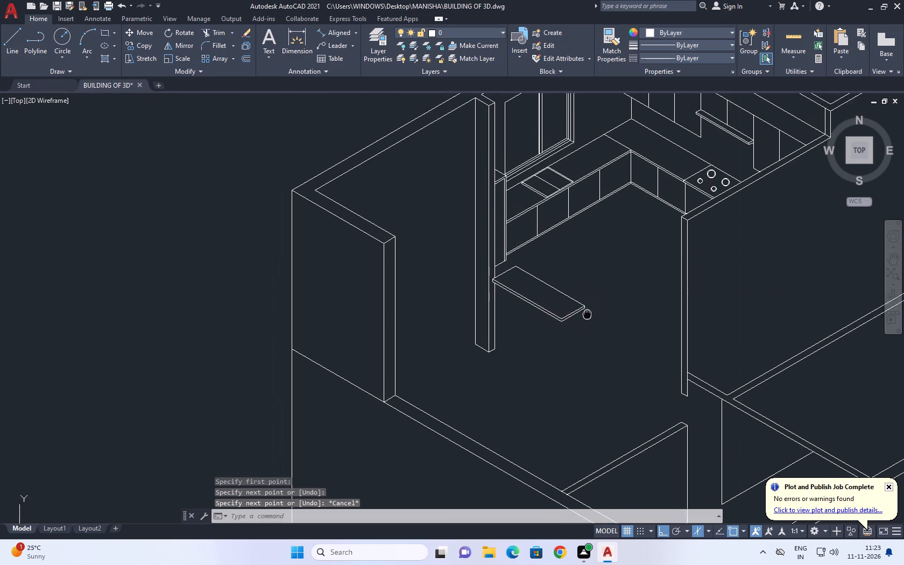
{"action": "middle_click_drag", "start_coordinate": [588, 316], "coordinate": [601, 333]}
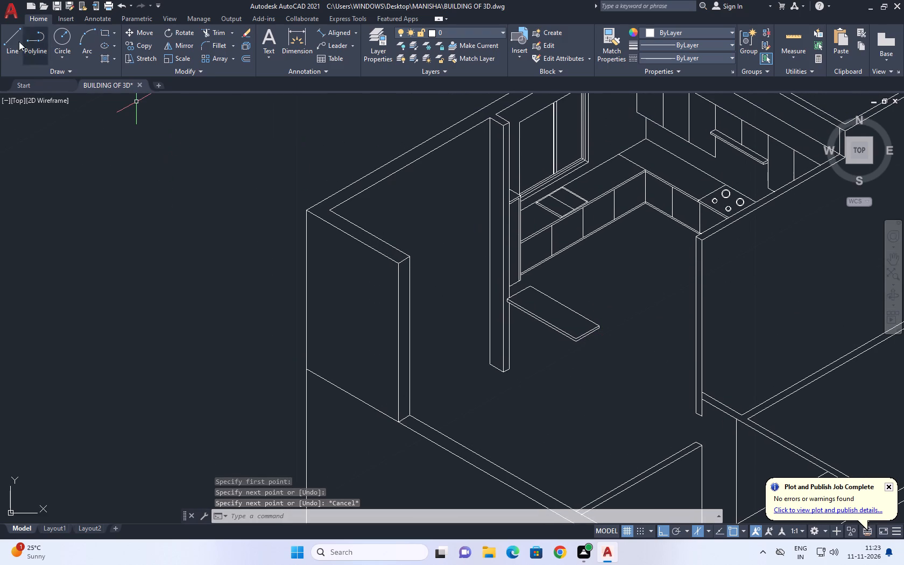
Draw a base line from the pillar parallel to the slab's long edge, and a vertical line down from the slab's outer front corner.
{"action": "left_click", "coordinate": [2, 48]}
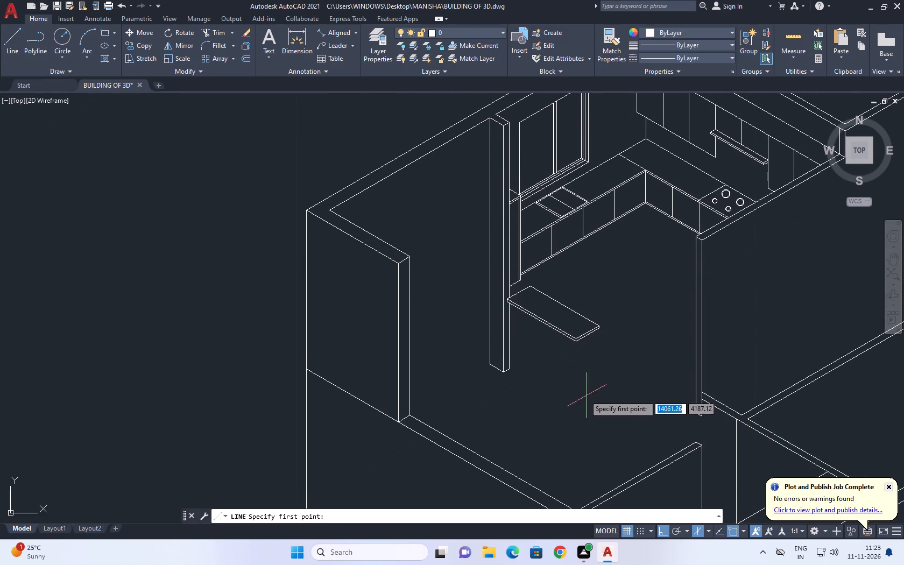
{"action": "scroll", "coordinate": [508, 336], "scroll_direction": "up", "scroll_amount": 2}
{"action": "left_click", "coordinate": [511, 364]}
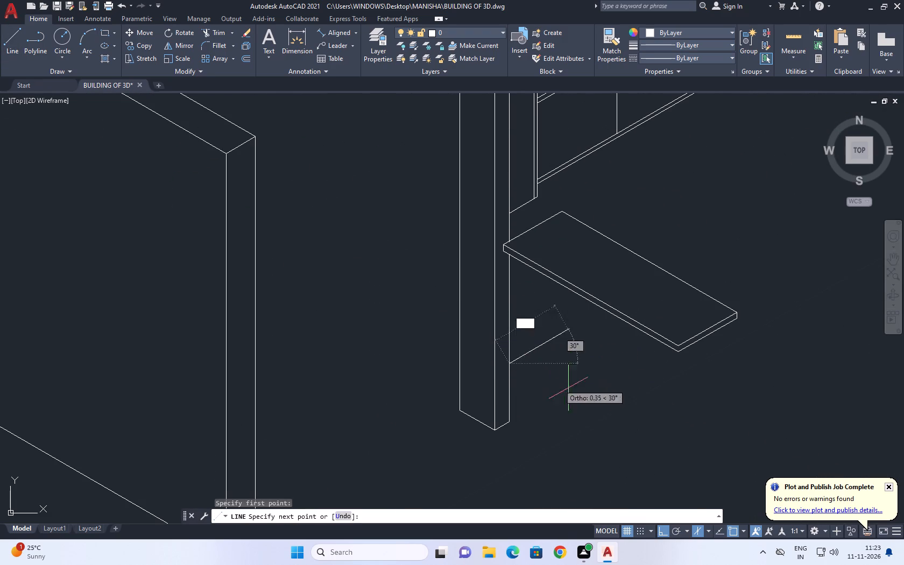
{"action": "key", "text": "F5"}
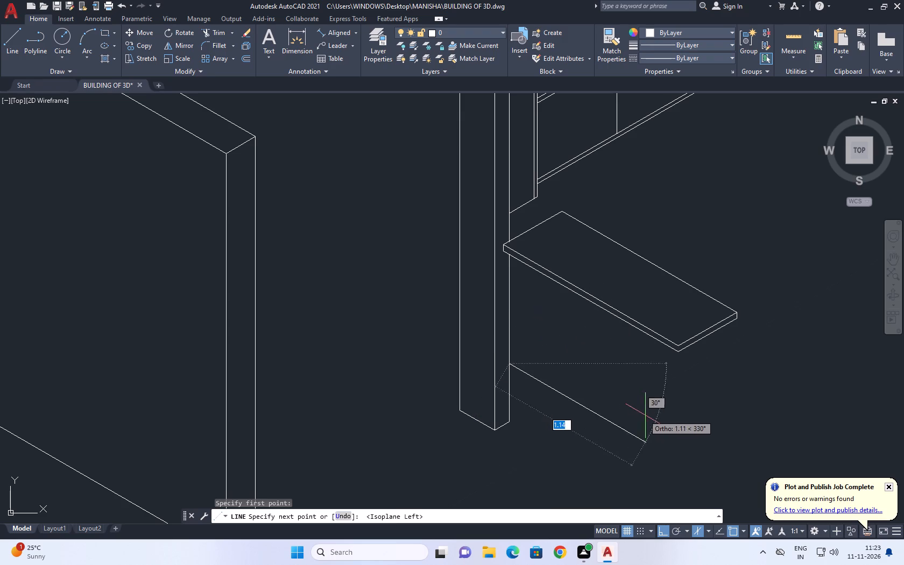
{"action": "left_click", "coordinate": [662, 425]}
{"action": "key", "text": "space"}
{"action": "key", "text": "space"}
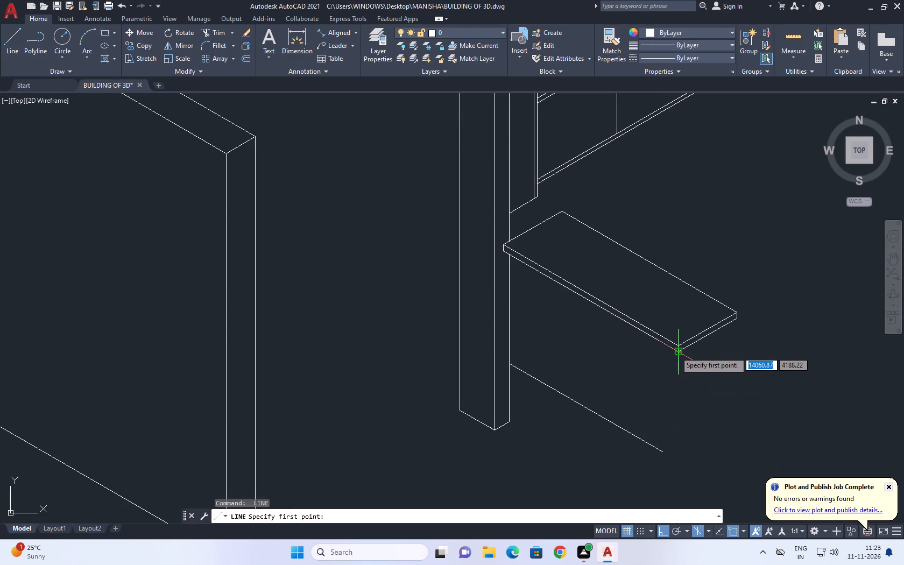
{"action": "left_click", "coordinate": [675, 351]}
{"action": "left_click", "coordinate": [676, 462]}
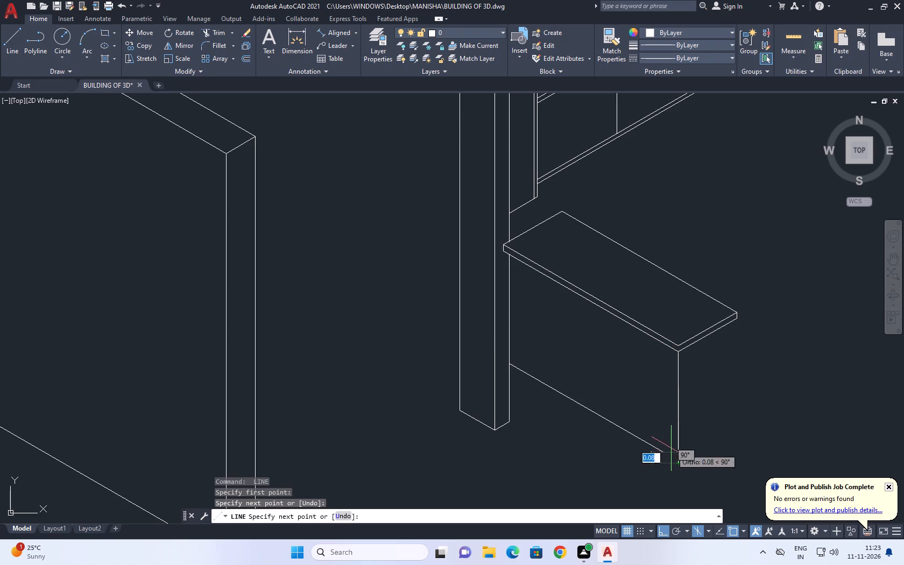
{"action": "key", "text": "space"}
Fillet the base line and the vertical line with radius 0 so they meet in a sharp corner.
{"action": "type", "text": "F"}
{"action": "key", "text": "space"}
{"action": "left_click", "coordinate": [661, 451]}
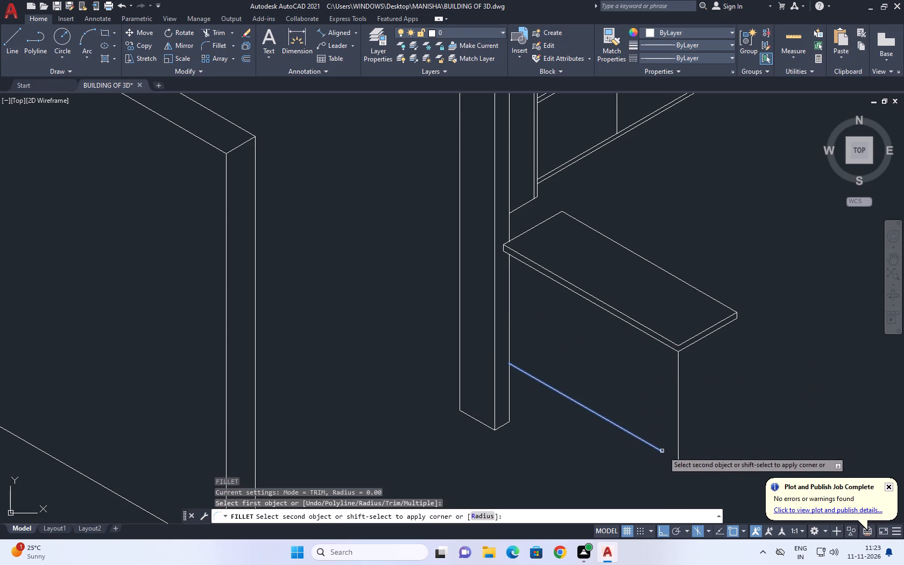
{"action": "left_click", "coordinate": [677, 447]}
{"action": "middle_click_drag", "start_coordinate": [705, 373], "coordinate": [664, 345]}
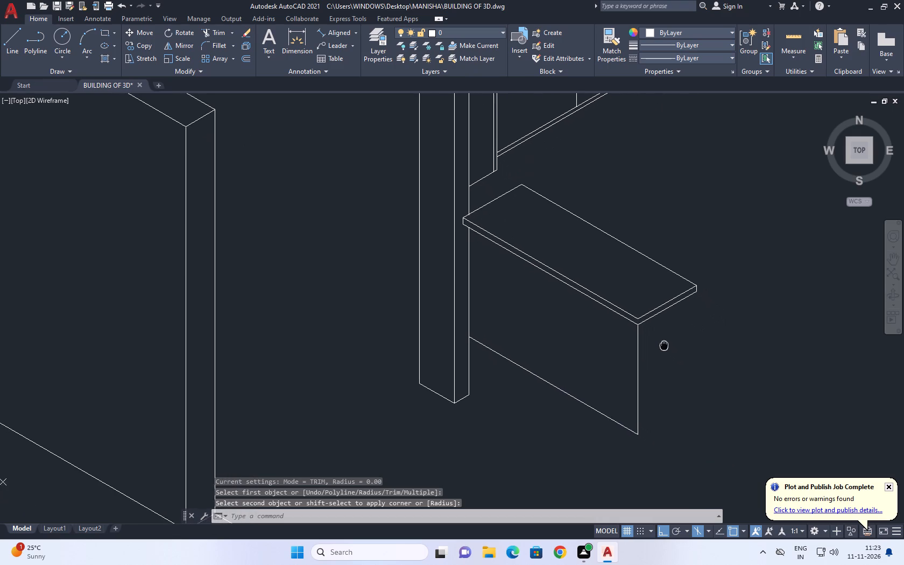
{"action": "middle_click_drag", "start_coordinate": [664, 345], "coordinate": [662, 345]}
{"action": "key", "text": "space"}
{"action": "key", "text": "Escape"}
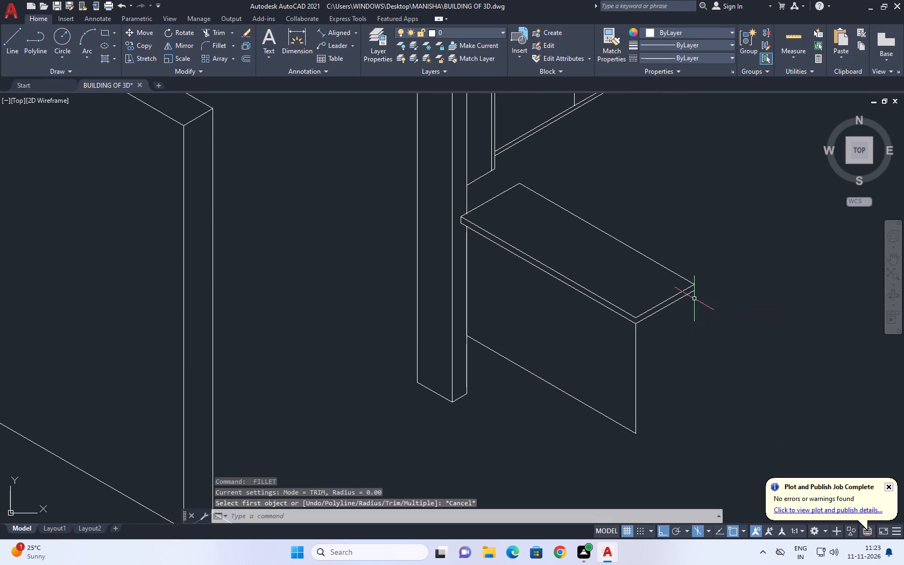
Move the slab's far long top edge outward by about 0.27 along the isometric width direction to widen the slab.
{"action": "middle_click_drag", "start_coordinate": [687, 319], "coordinate": [676, 363]}
{"action": "left_click", "coordinate": [681, 301]}
{"action": "left_click", "coordinate": [589, 306]}
{"action": "middle_click_drag", "start_coordinate": [648, 278], "coordinate": [524, 334]}
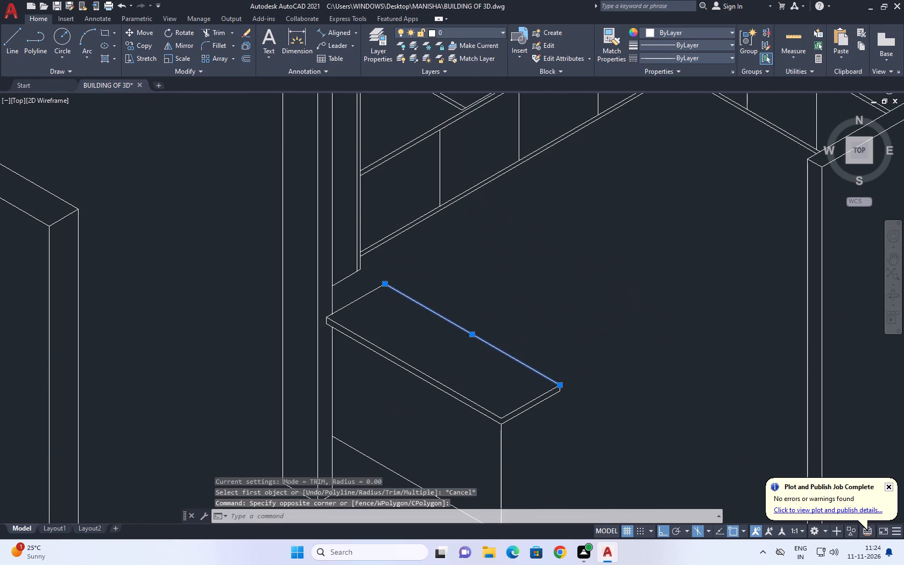
{"action": "key", "text": "m"}
{"action": "key", "text": "space"}
{"action": "left_click", "coordinate": [509, 341]}
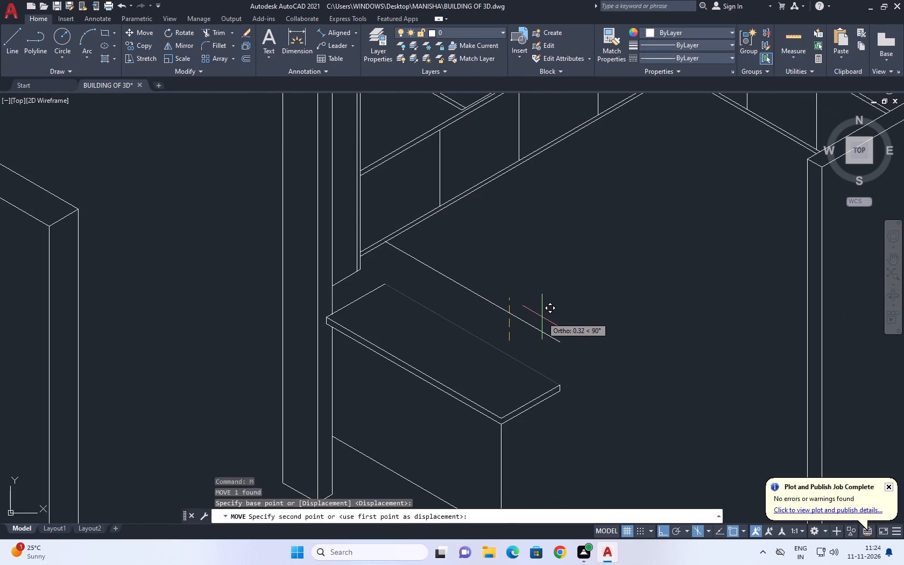
{"action": "key", "text": "F5"}
{"action": "left_click", "coordinate": [539, 321]}
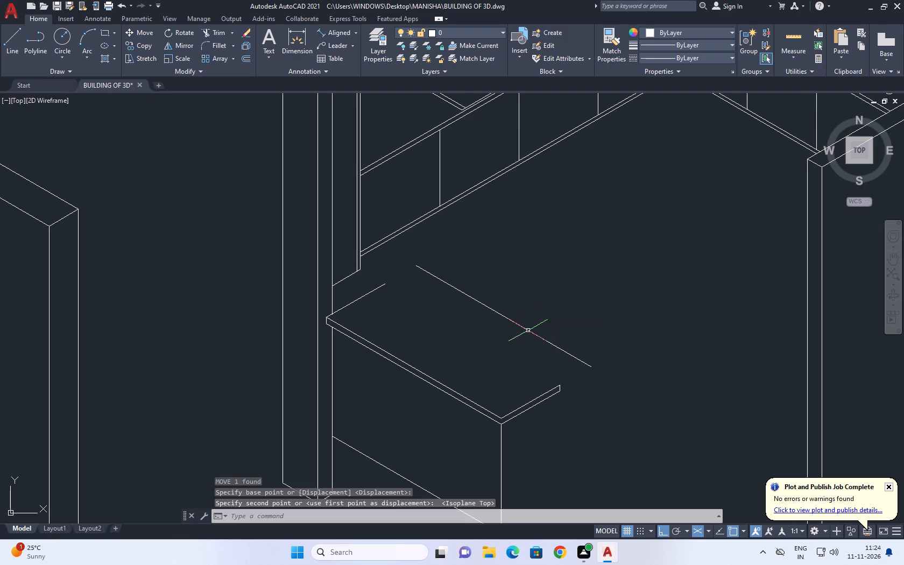
Extend the slab's short top edges and the lower edge at its outer end toward the moved long edge.
{"action": "middle_click_drag", "start_coordinate": [420, 280], "coordinate": [432, 316]}
{"action": "scroll", "coordinate": [435, 323], "scroll_direction": "down", "scroll_amount": 1}
{"action": "middle_click", "coordinate": [444, 334]}
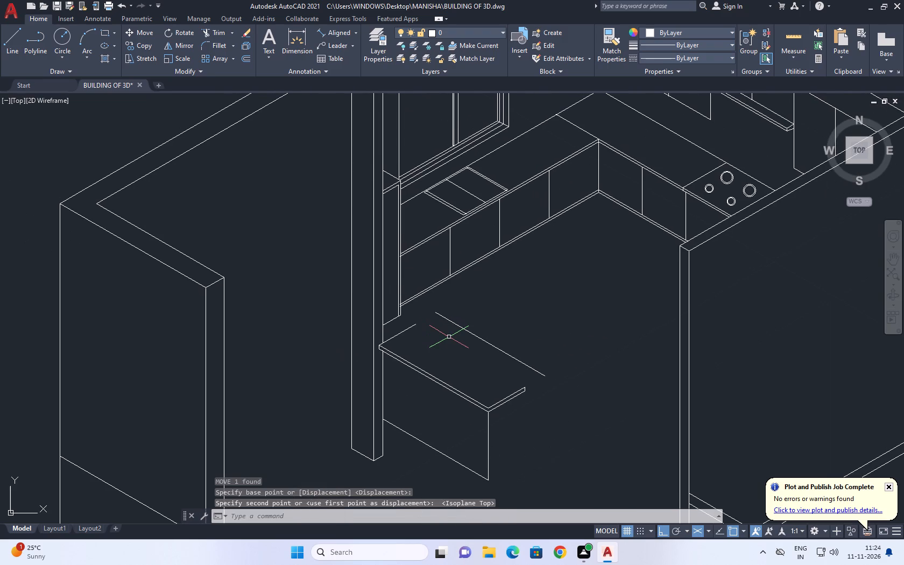
{"action": "type", "text": "EX"}
{"action": "key", "text": "space"}
{"action": "left_click", "coordinate": [415, 326]}
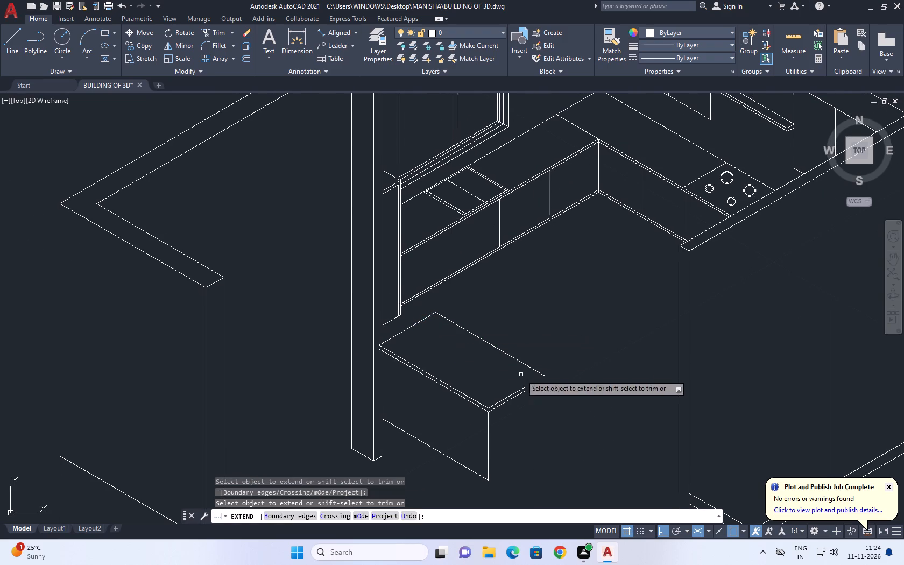
{"action": "left_click", "coordinate": [525, 381]}
{"action": "left_click", "coordinate": [507, 376]}
{"action": "left_click", "coordinate": [506, 365]}
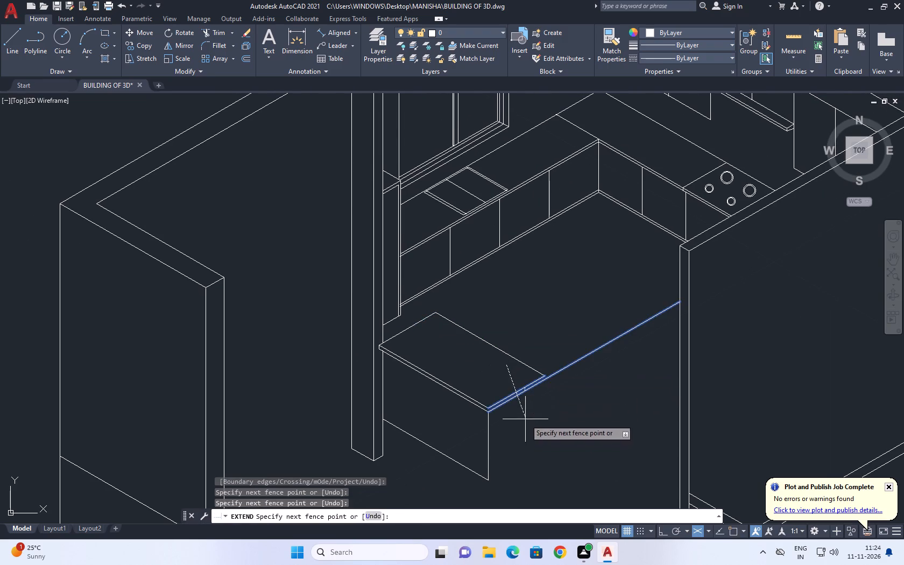
{"action": "left_click", "coordinate": [526, 423]}
{"action": "scroll", "coordinate": [528, 401], "scroll_direction": "up", "scroll_amount": 1}
{"action": "key", "text": "Escape"}
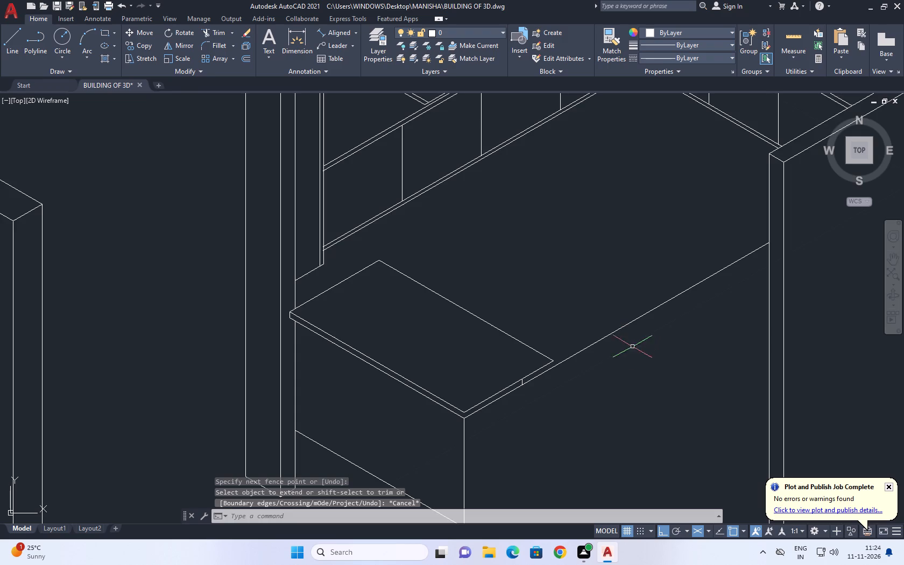
Move the short vertical thickness line to the widened slab's far outer corner.
{"action": "scroll", "coordinate": [547, 371], "scroll_direction": "up", "scroll_amount": 1}
{"action": "left_click", "coordinate": [484, 365]}
{"action": "left_click_drag", "start_coordinate": [528, 425], "coordinate": [528, 432]}
{"action": "middle_click_drag", "start_coordinate": [511, 382], "coordinate": [491, 427]}
{"action": "key", "text": "m"}
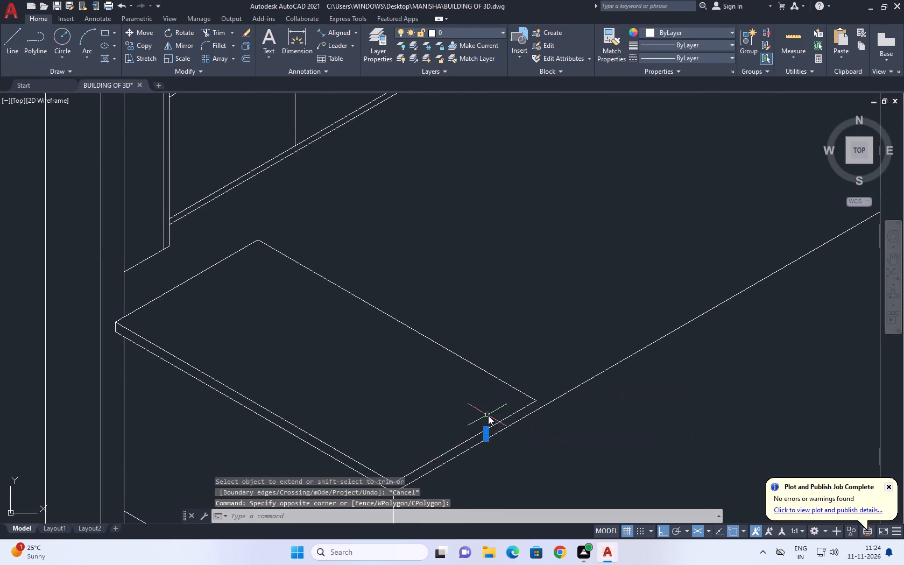
{"action": "key", "text": "space"}
{"action": "scroll", "coordinate": [488, 421], "scroll_direction": "up", "scroll_amount": 3}
{"action": "left_click", "coordinate": [476, 447]}
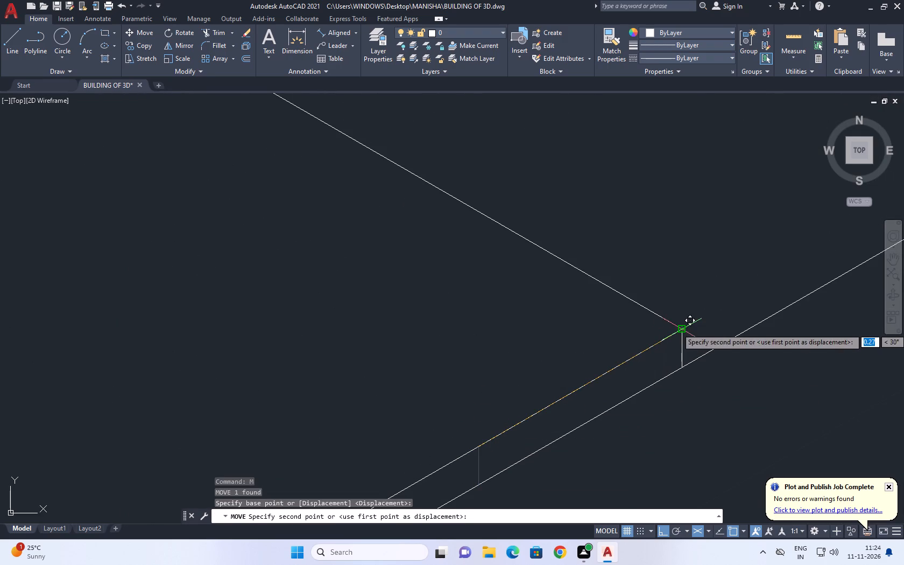
{"action": "left_click", "coordinate": [680, 328]}
Trim the slab's lower outer edge where it runs past the far corner toward the opposite wall.
{"action": "scroll", "coordinate": [568, 321], "scroll_direction": "down", "scroll_amount": 4}
{"action": "middle_click_drag", "start_coordinate": [591, 342], "coordinate": [500, 345]}
{"action": "key", "text": "t"}
{"action": "key", "text": "r"}
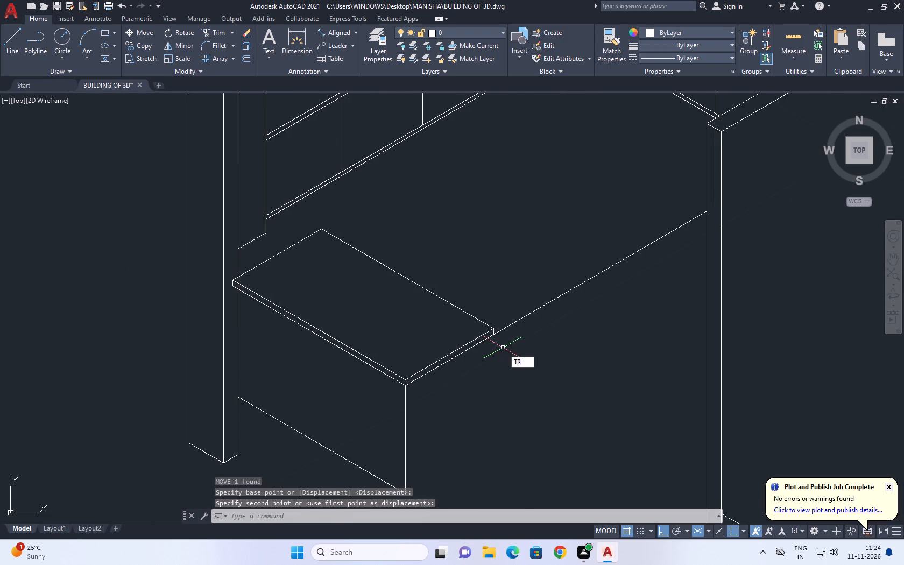
{"action": "key", "text": "space"}
{"action": "left_click", "coordinate": [539, 314]}
{"action": "left_click", "coordinate": [539, 285]}
{"action": "scroll", "coordinate": [534, 330], "scroll_direction": "down", "scroll_amount": 2}
{"action": "key", "text": "Escape"}
Draw a vertical line down from the slab's lower outer edge, slightly inside its far corner.
{"action": "middle_click_drag", "start_coordinate": [510, 370], "coordinate": [476, 363]}
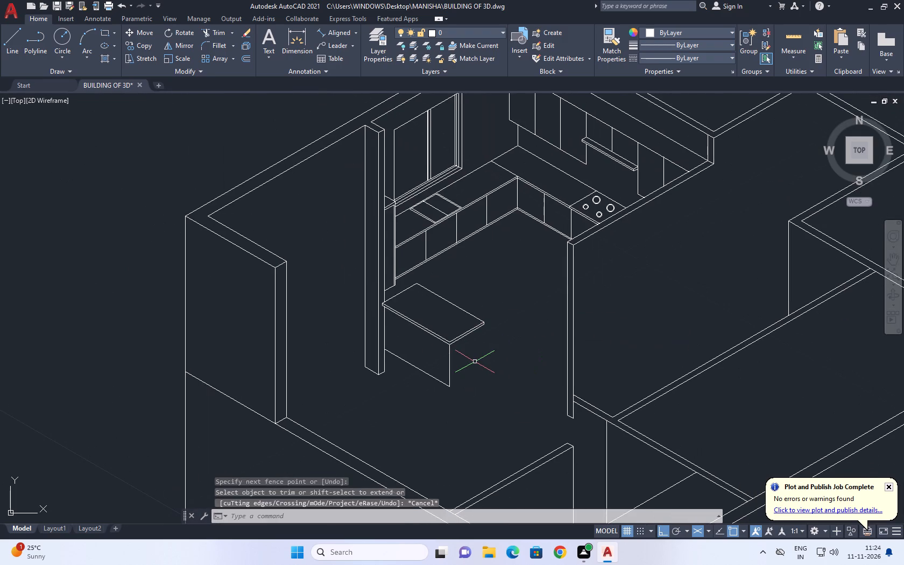
{"action": "key", "text": "l"}
{"action": "key", "text": "space"}
{"action": "scroll", "coordinate": [474, 361], "scroll_direction": "up", "scroll_amount": 4}
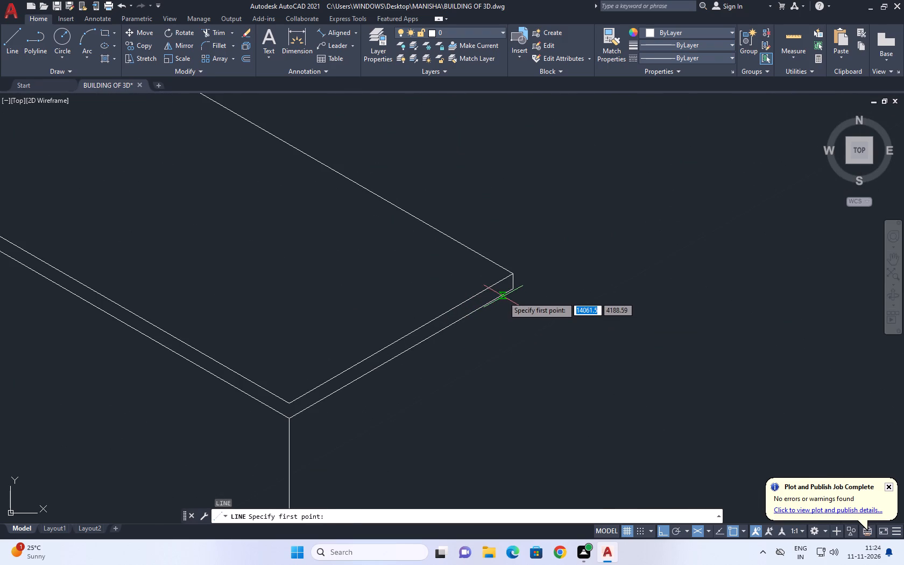
{"action": "left_click", "coordinate": [503, 296]}
{"action": "scroll", "coordinate": [503, 296], "scroll_direction": "down", "scroll_amount": 3}
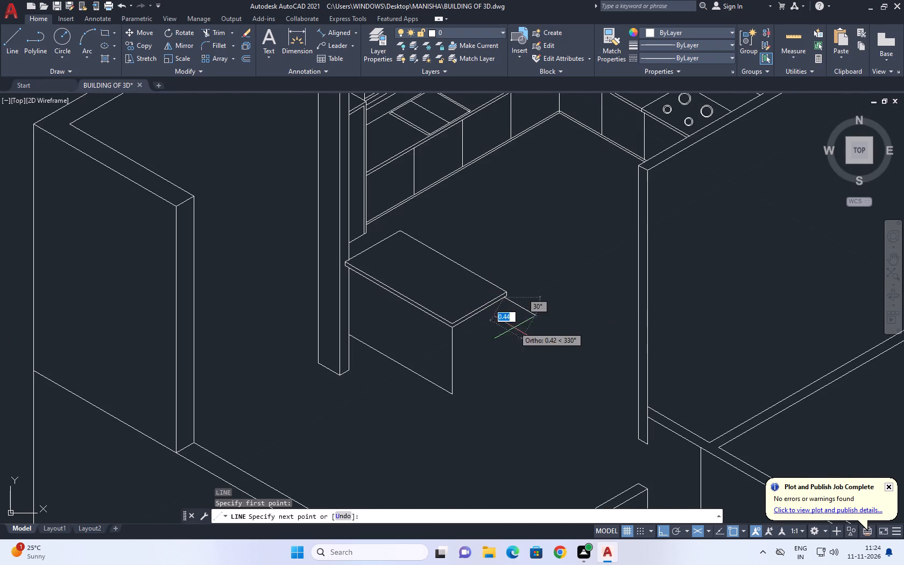
{"action": "key", "text": "F5"}
{"action": "scroll", "coordinate": [513, 353], "scroll_direction": "up", "scroll_amount": 1}
{"action": "left_click", "coordinate": [507, 366]}
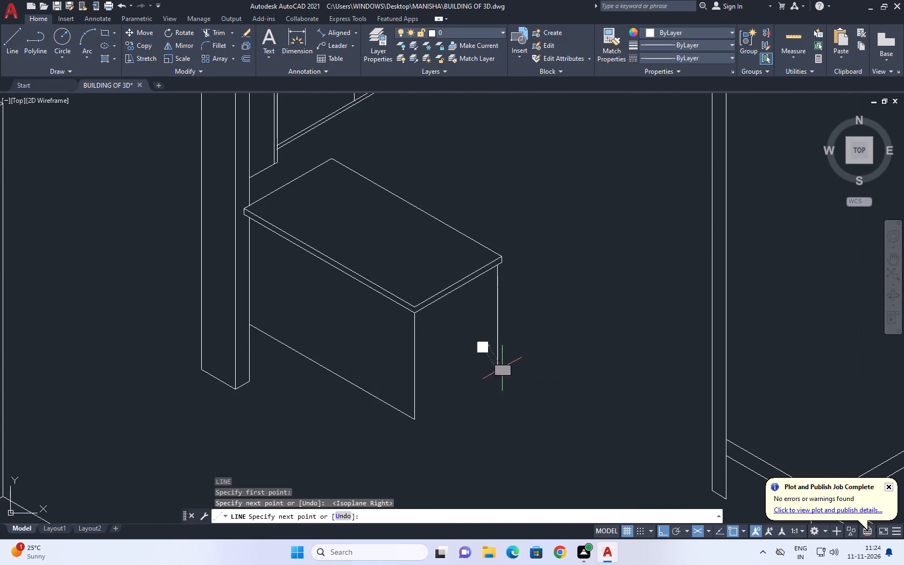
{"action": "key", "text": "Escape"}
Extend the front vertical line up through the slab's thickness to its top corner.
{"action": "scroll", "coordinate": [419, 298], "scroll_direction": "up", "scroll_amount": 2}
{"action": "type", "text": "EX"}
{"action": "key", "text": "space"}
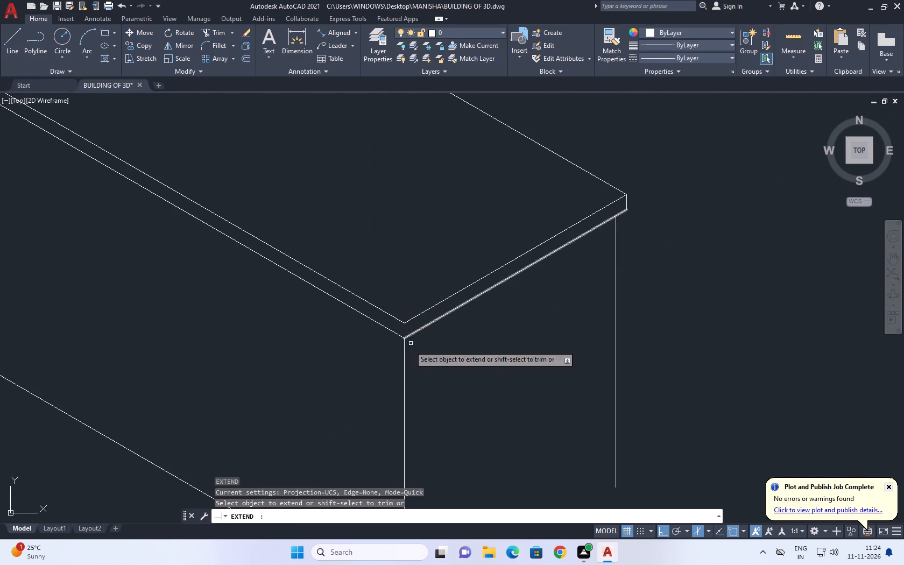
{"action": "left_click", "coordinate": [384, 362]}
{"action": "left_click", "coordinate": [464, 351]}
{"action": "key", "text": "Escape"}
Draw the outer end panel's base line from the far vertical line to the bottom of the front vertical line.
{"action": "scroll", "coordinate": [462, 349], "scroll_direction": "down", "scroll_amount": 1}
{"action": "middle_click_drag", "start_coordinate": [519, 369], "coordinate": [504, 253]}
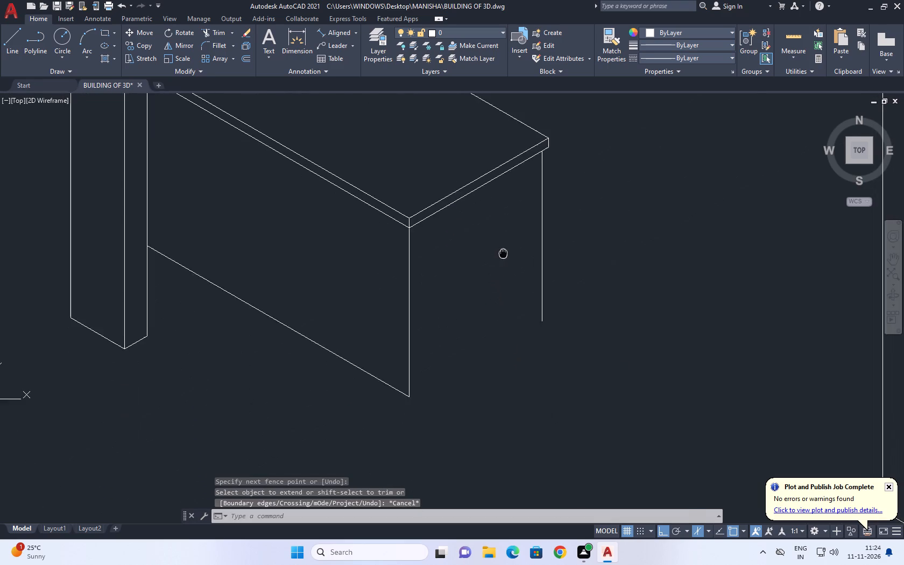
{"action": "middle_click_drag", "start_coordinate": [504, 253], "coordinate": [504, 251]}
{"action": "scroll", "coordinate": [505, 252], "scroll_direction": "down", "scroll_amount": 1}
{"action": "key", "text": "l"}
{"action": "key", "text": "space"}
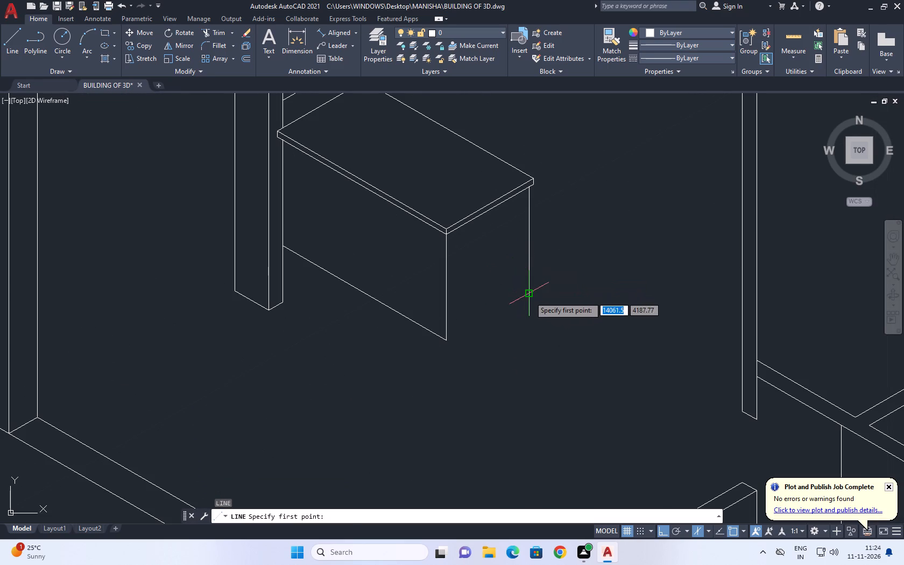
{"action": "left_click", "coordinate": [529, 292]}
{"action": "scroll", "coordinate": [443, 342], "scroll_direction": "up", "scroll_amount": 2}
{"action": "left_click", "coordinate": [443, 343]}
{"action": "key", "text": "Escape"}
{"action": "scroll", "coordinate": [552, 288], "scroll_direction": "down", "scroll_amount": 3}
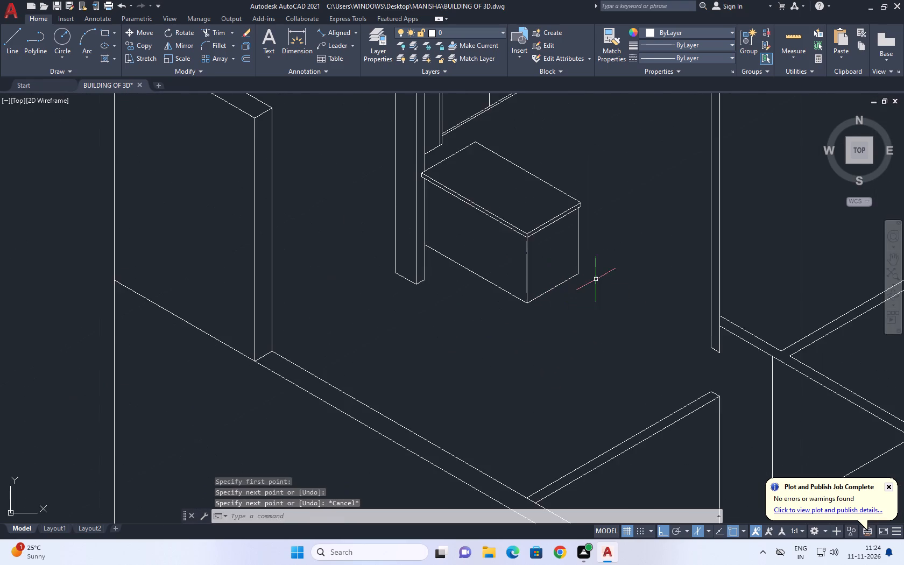
Erase the short sloping line between the pillar and the kitchen counter's end, just above the slab.
{"action": "middle_click_drag", "start_coordinate": [596, 280], "coordinate": [577, 279]}
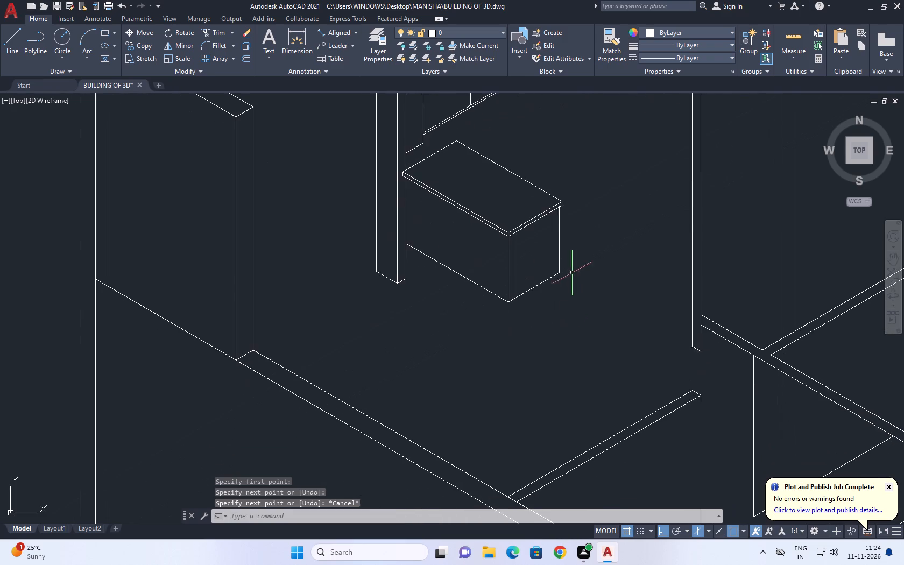
{"action": "scroll", "coordinate": [559, 267], "scroll_direction": "down", "scroll_amount": 1}
{"action": "middle_click_drag", "start_coordinate": [557, 209], "coordinate": [566, 301]}
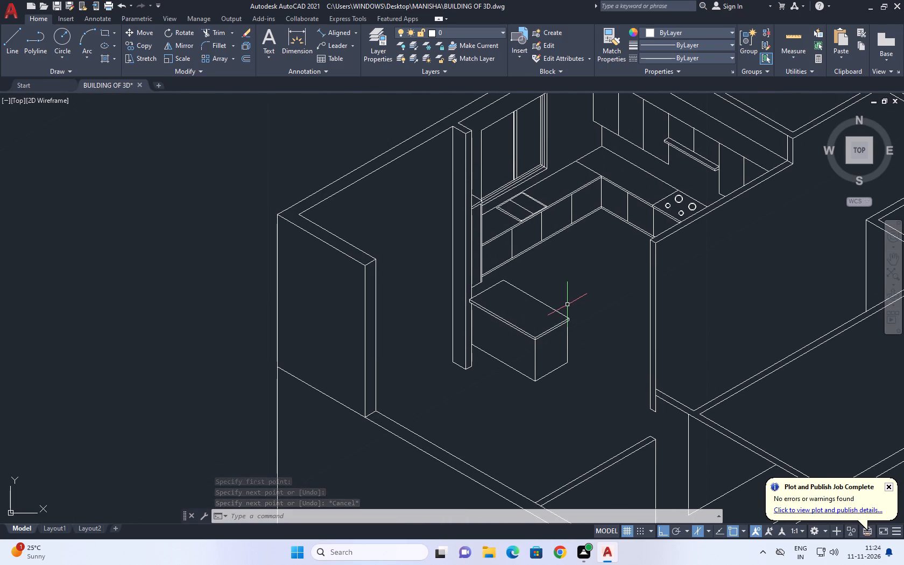
{"action": "scroll", "coordinate": [443, 284], "scroll_direction": "up", "scroll_amount": 3}
{"action": "scroll", "coordinate": [556, 287], "scroll_direction": "up", "scroll_amount": 3}
{"action": "left_click_drag", "start_coordinate": [590, 310], "coordinate": [583, 305]}
{"action": "left_click", "coordinate": [550, 267]}
{"action": "scroll", "coordinate": [561, 313], "scroll_direction": "down", "scroll_amount": 5}
{"action": "middle_click_drag", "start_coordinate": [606, 285], "coordinate": [583, 317]}
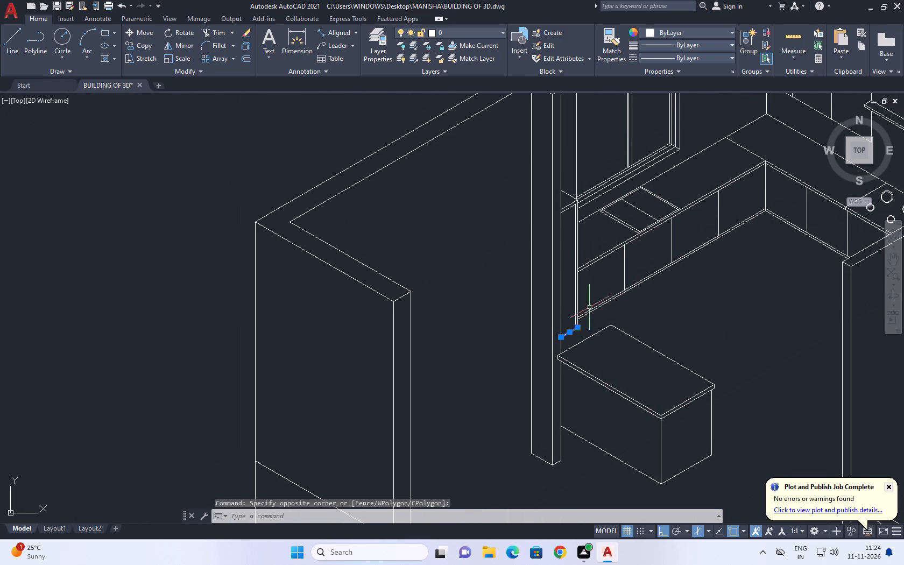
{"action": "right_click", "coordinate": [692, 290]}
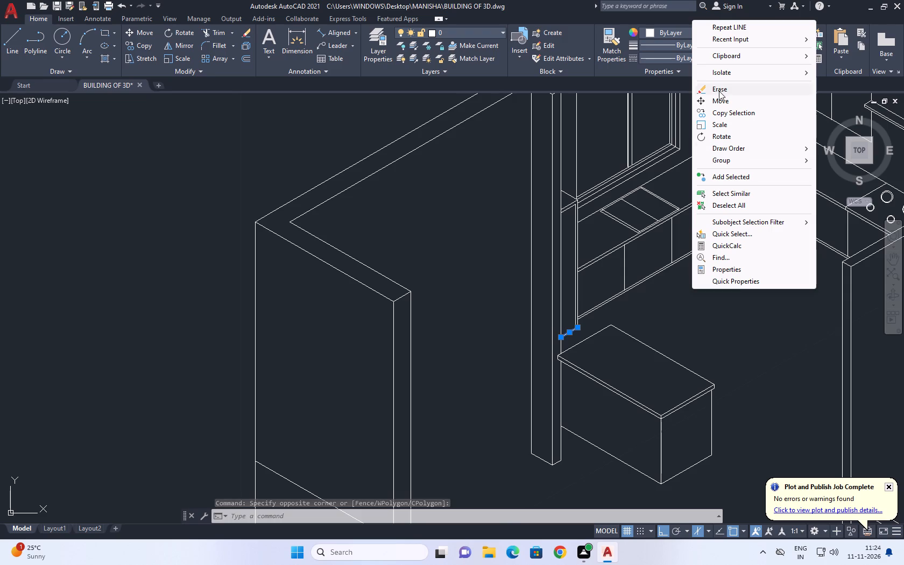
{"action": "left_click", "coordinate": [731, 88]}
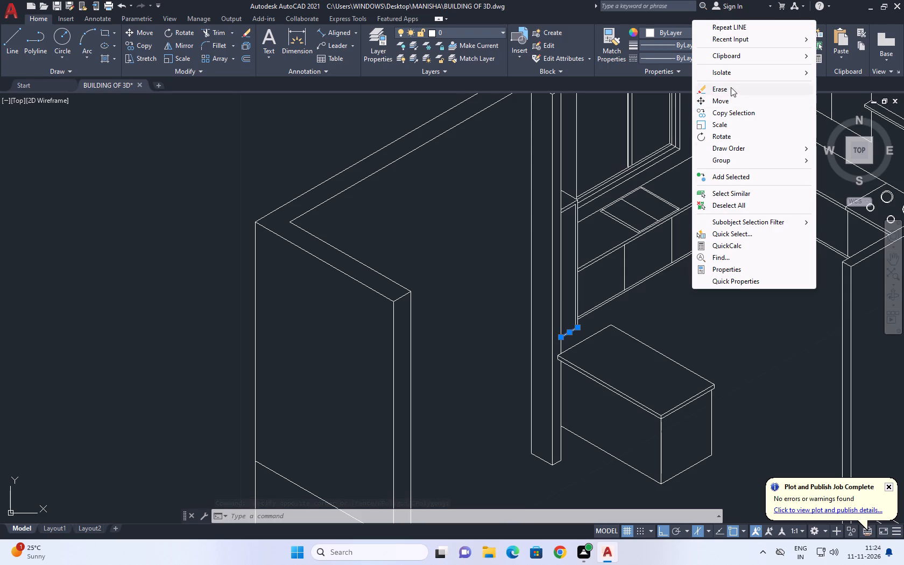
Extend the two vertical edge lines beside the pillar at the kitchen counter's end down to the slab.
{"action": "middle_click_drag", "start_coordinate": [571, 290], "coordinate": [567, 321]}
{"action": "key", "text": "e"}
{"action": "key", "text": "x"}
{"action": "key", "text": "space"}
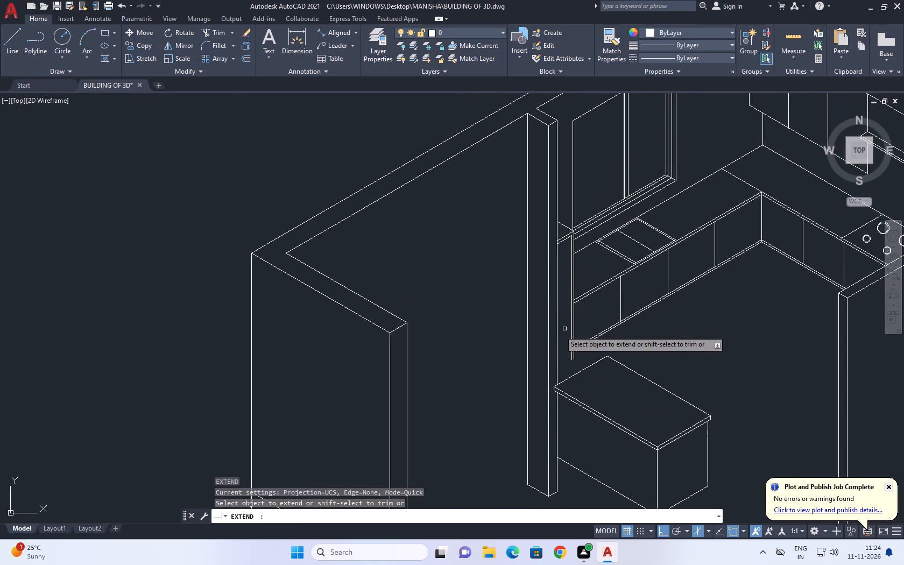
{"action": "scroll", "coordinate": [554, 340], "scroll_direction": "up", "scroll_amount": 3}
{"action": "left_click_drag", "start_coordinate": [599, 399], "coordinate": [610, 401]}
{"action": "left_click", "coordinate": [661, 401]}
{"action": "scroll", "coordinate": [658, 389], "scroll_direction": "down", "scroll_amount": 4}
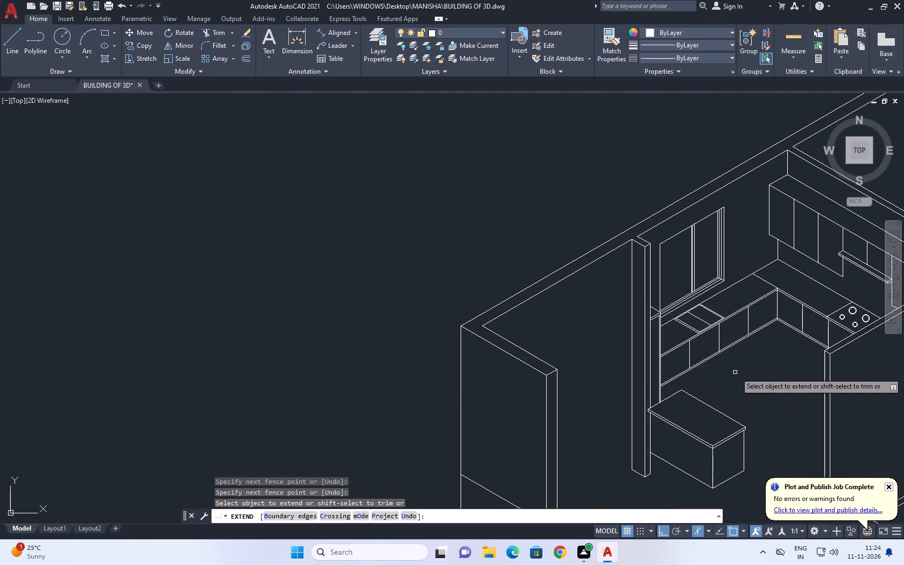
{"action": "scroll", "coordinate": [784, 382], "scroll_direction": "down", "scroll_amount": 1}
{"action": "middle_click_drag", "start_coordinate": [754, 411], "coordinate": [544, 323]}
{"action": "key", "text": "Escape"}
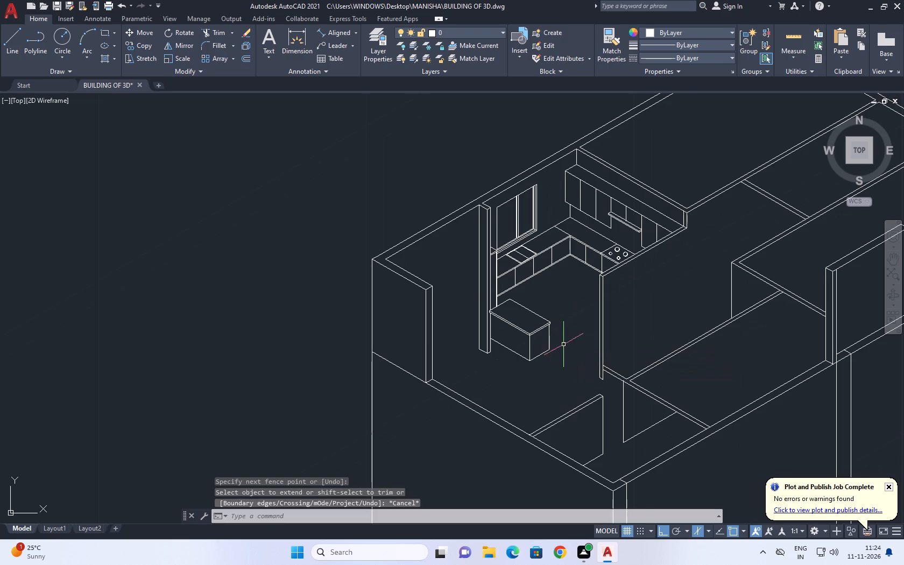
Erase the dividing line across the middle of the rectangular sink outline on the countertop below the window.
{"action": "middle_click_drag", "start_coordinate": [538, 329], "coordinate": [514, 314]}
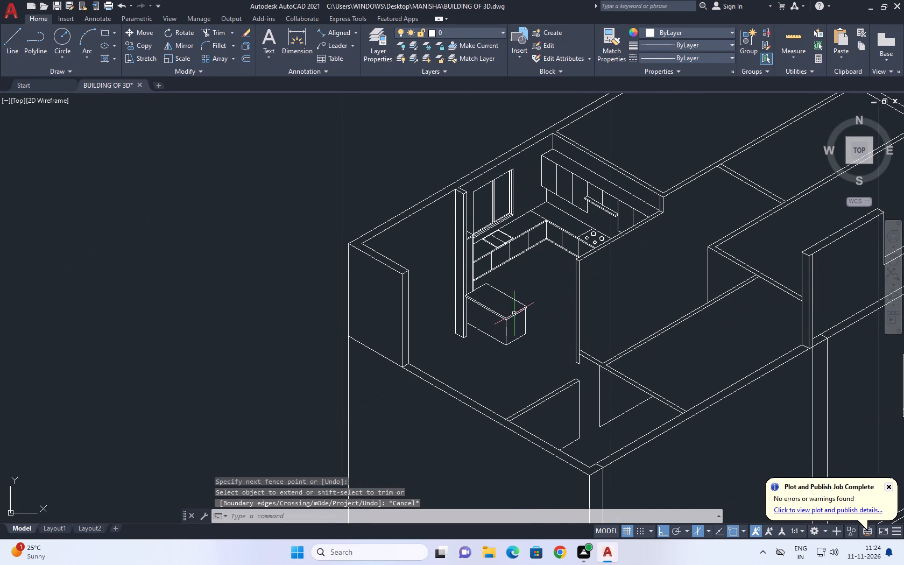
{"action": "scroll", "coordinate": [514, 305], "scroll_direction": "up", "scroll_amount": 2}
{"action": "middle_click_drag", "start_coordinate": [557, 286], "coordinate": [549, 337]}
{"action": "scroll", "coordinate": [549, 337], "scroll_direction": "down", "scroll_amount": 1}
{"action": "middle_click_drag", "start_coordinate": [580, 320], "coordinate": [556, 363]}
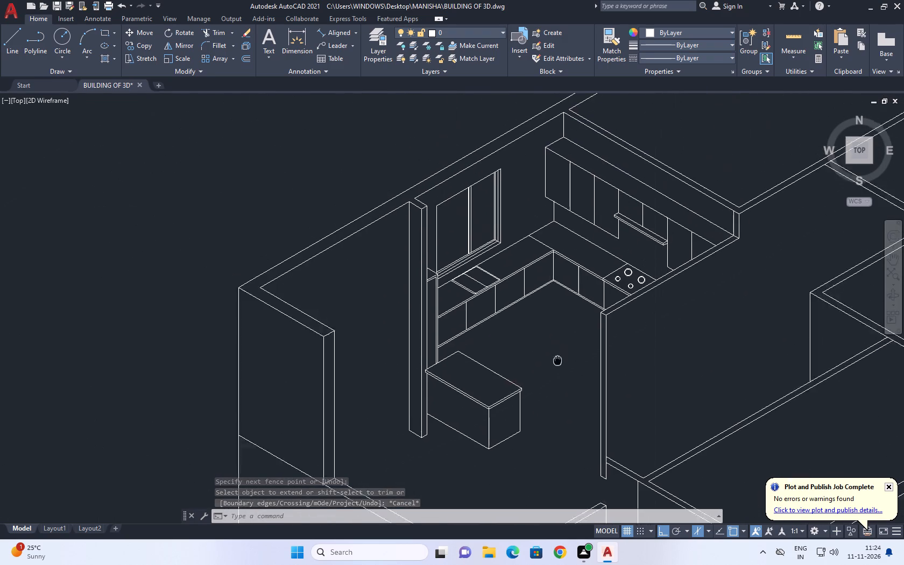
{"action": "middle_click_drag", "start_coordinate": [556, 363], "coordinate": [551, 375]}
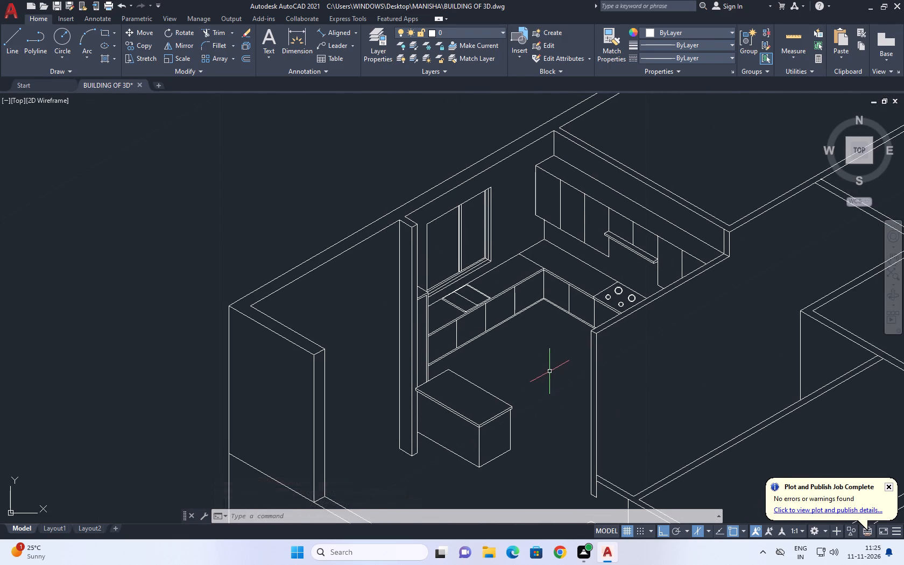
{"action": "scroll", "coordinate": [477, 300], "scroll_direction": "up", "scroll_amount": 4}
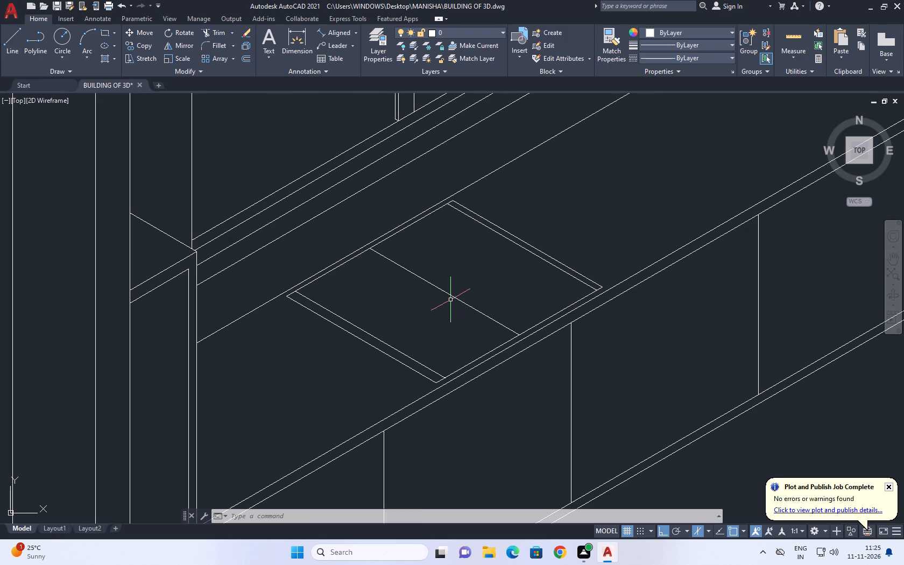
{"action": "left_click", "coordinate": [451, 299]}
{"action": "left_click", "coordinate": [458, 285]}
{"action": "left_click", "coordinate": [458, 293]}
{"action": "left_click_drag", "start_coordinate": [441, 304], "coordinate": [435, 314]}
{"action": "scroll", "coordinate": [442, 303], "scroll_direction": "down", "scroll_amount": 1}
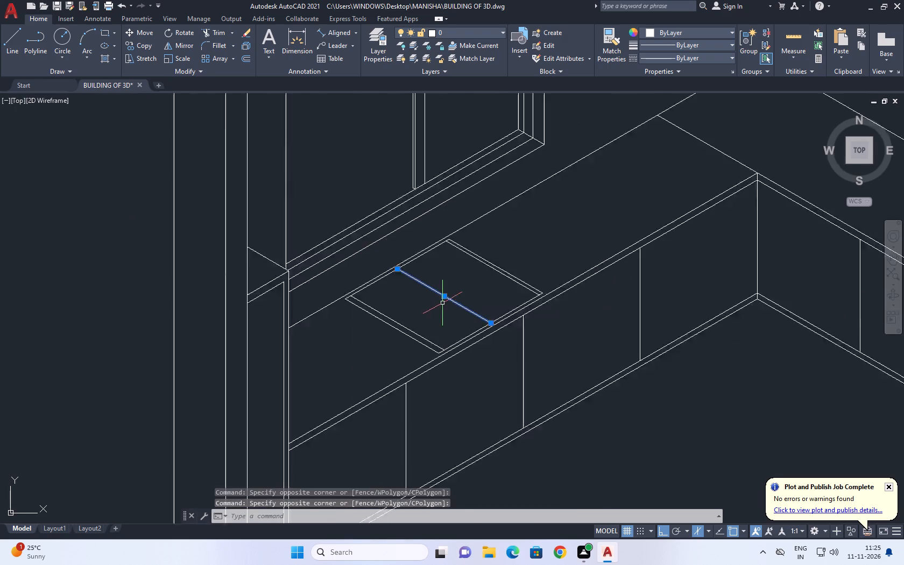
{"action": "scroll", "coordinate": [442, 303], "scroll_direction": "down", "scroll_amount": 1}
{"action": "middle_click_drag", "start_coordinate": [463, 299], "coordinate": [465, 324]}
{"action": "key", "text": "Delete"}
Copy the sink outline's back edge about 0.03 units inward along its side edge, using the left isoplane.
{"action": "scroll", "coordinate": [428, 305], "scroll_direction": "up", "scroll_amount": 2}
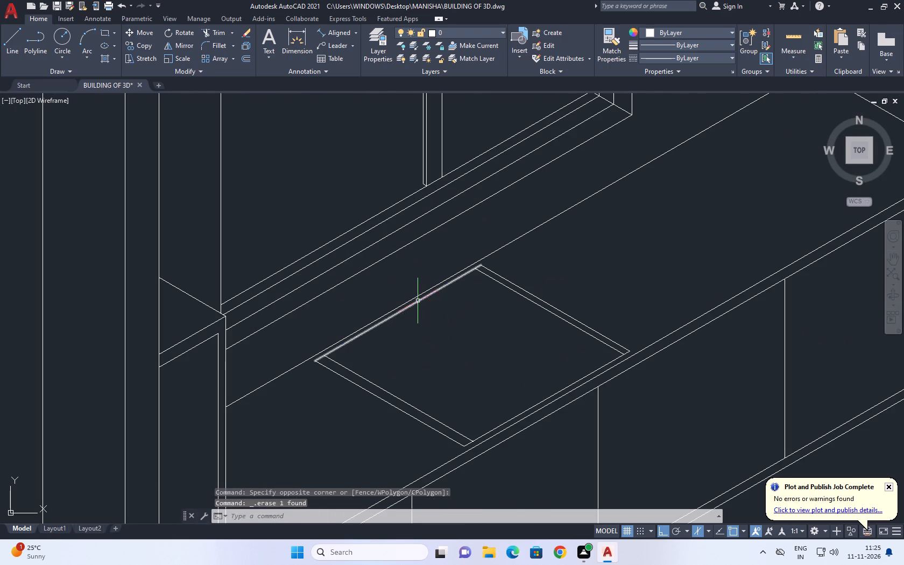
{"action": "left_click", "coordinate": [418, 301]}
{"action": "type", "text": "CO"}
{"action": "key", "text": "space"}
{"action": "scroll", "coordinate": [299, 387], "scroll_direction": "up", "scroll_amount": 2}
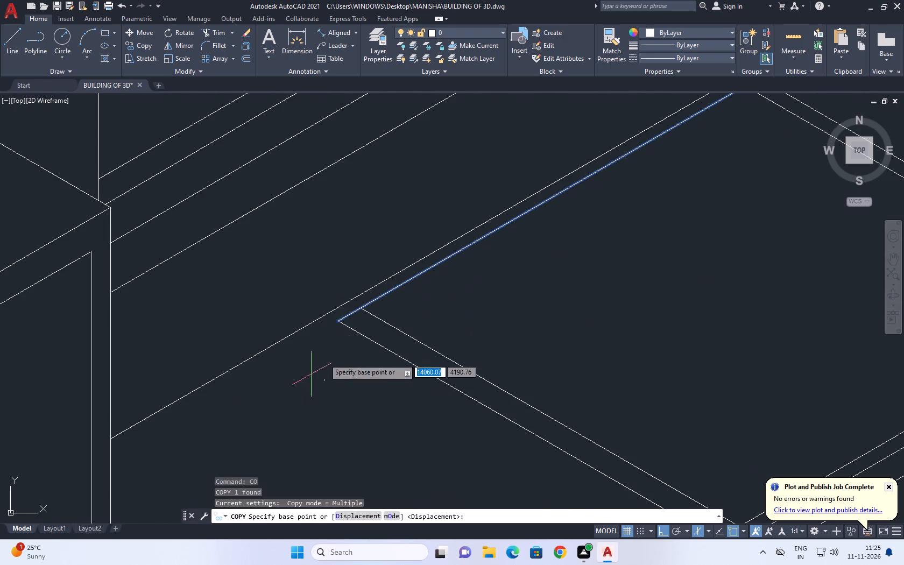
{"action": "scroll", "coordinate": [342, 303], "scroll_direction": "up", "scroll_amount": 1}
{"action": "left_click", "coordinate": [337, 330]}
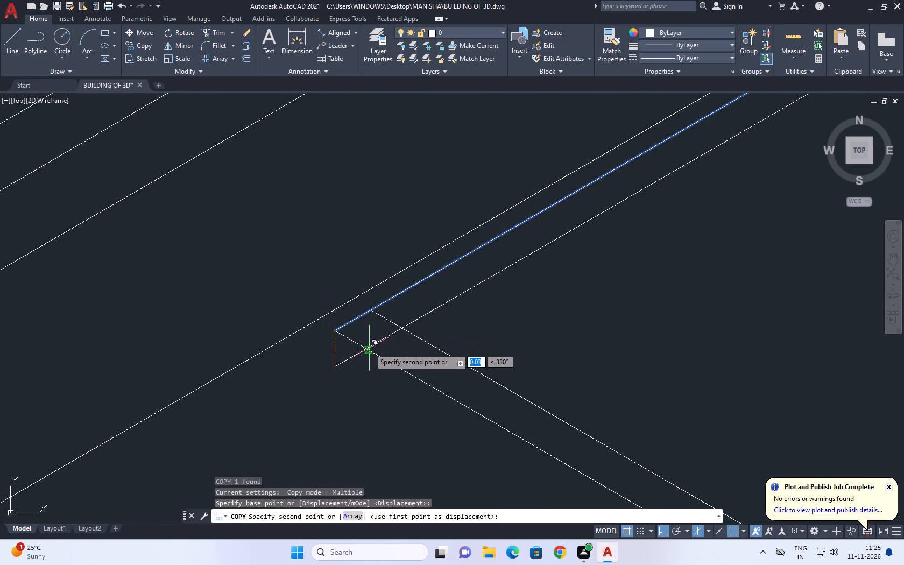
{"action": "key", "text": "F5"}
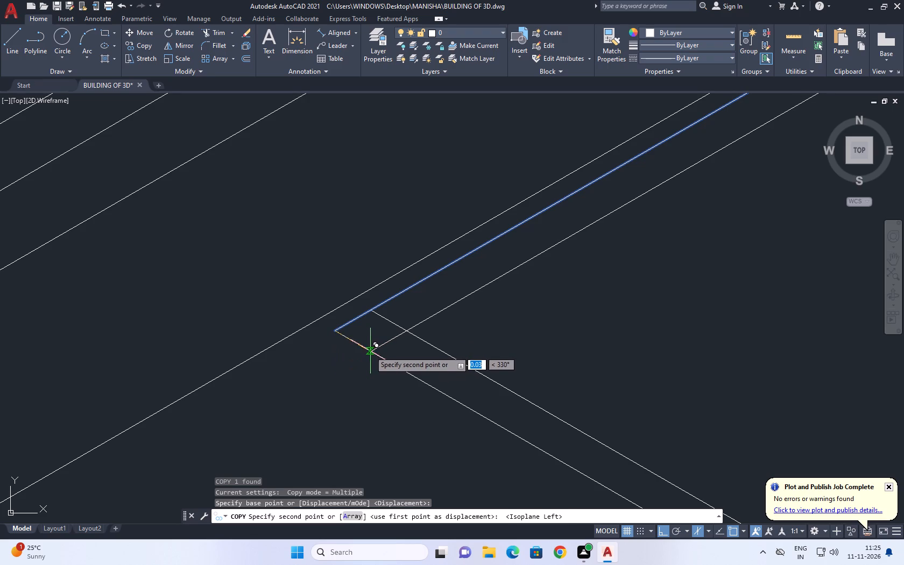
{"action": "left_click", "coordinate": [370, 351]}
{"action": "key", "text": "Escape"}
{"action": "scroll", "coordinate": [345, 319], "scroll_direction": "down", "scroll_amount": 3}
{"action": "middle_click_drag", "start_coordinate": [394, 321], "coordinate": [407, 328]}
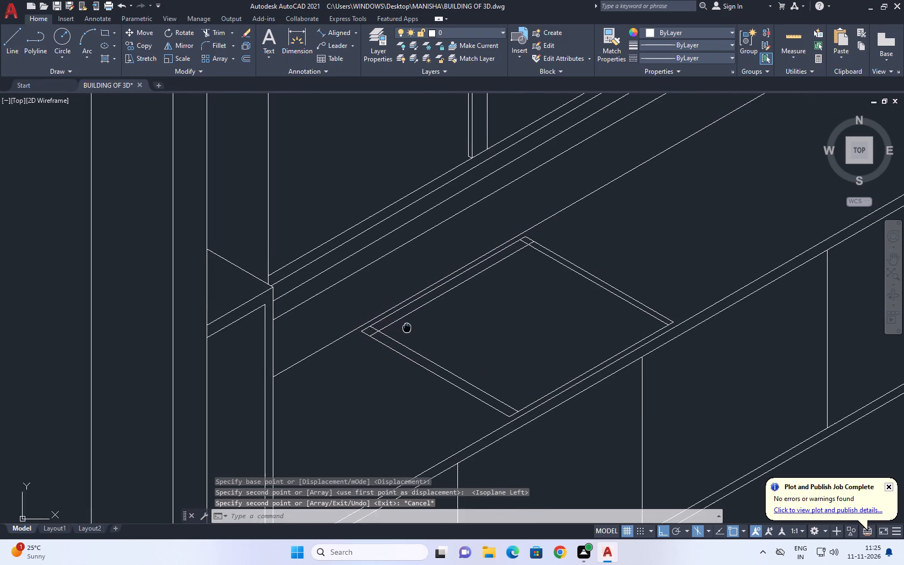
Move the copied inner back line slightly closer to the sink outline's outer back edge.
{"action": "middle_click_drag", "start_coordinate": [407, 328], "coordinate": [409, 329]}
{"action": "scroll", "coordinate": [381, 333], "scroll_direction": "up", "scroll_amount": 3}
{"action": "left_click", "coordinate": [403, 337]}
{"action": "left_click", "coordinate": [398, 322]}
{"action": "middle_click_drag", "start_coordinate": [456, 336], "coordinate": [476, 365]}
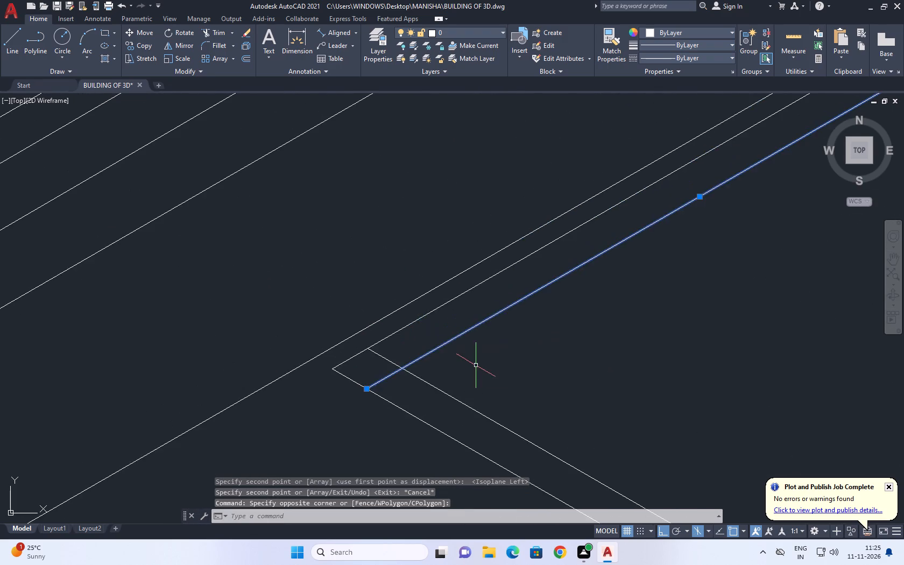
{"action": "key", "text": "m"}
{"action": "key", "text": "space"}
{"action": "scroll", "coordinate": [432, 335], "scroll_direction": "up", "scroll_amount": 2}
{"action": "left_click", "coordinate": [432, 336]}
{"action": "left_click", "coordinate": [405, 311]}
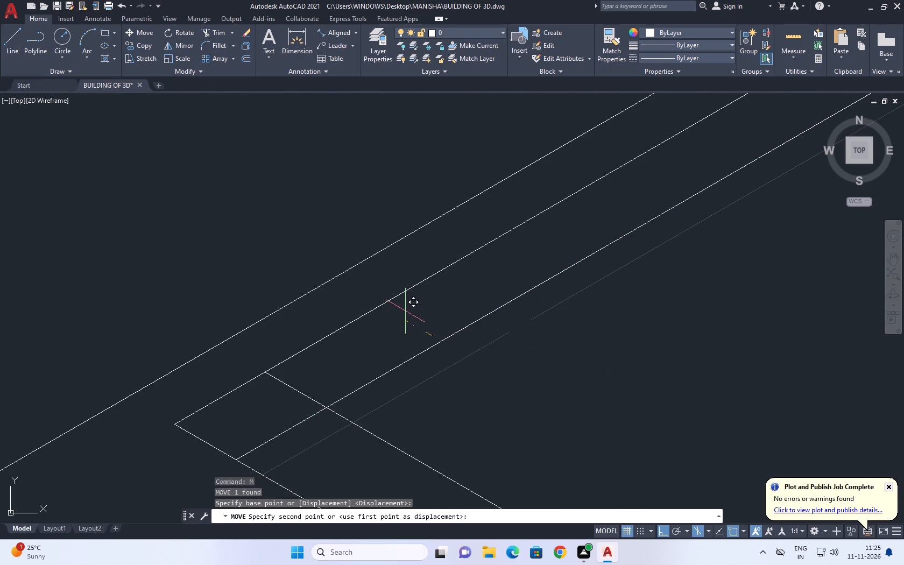
Trim the overlapping line ends where the inner back line crosses the side lines at both sink corners.
{"action": "scroll", "coordinate": [405, 311], "scroll_direction": "down", "scroll_amount": 2}
{"action": "type", "text": "TR"}
{"action": "key", "text": "space"}
{"action": "scroll", "coordinate": [372, 347], "scroll_direction": "up", "scroll_amount": 3}
{"action": "left_click_drag", "start_coordinate": [355, 380], "coordinate": [357, 386]}
{"action": "left_click", "coordinate": [378, 292]}
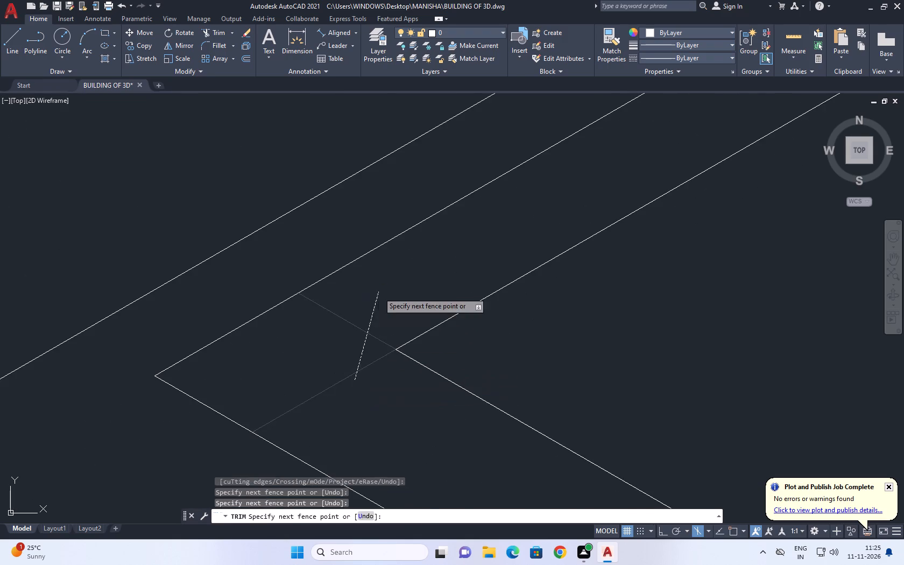
{"action": "scroll", "coordinate": [365, 318], "scroll_direction": "down", "scroll_amount": 9}
{"action": "scroll", "coordinate": [418, 266], "scroll_direction": "up", "scroll_amount": 8}
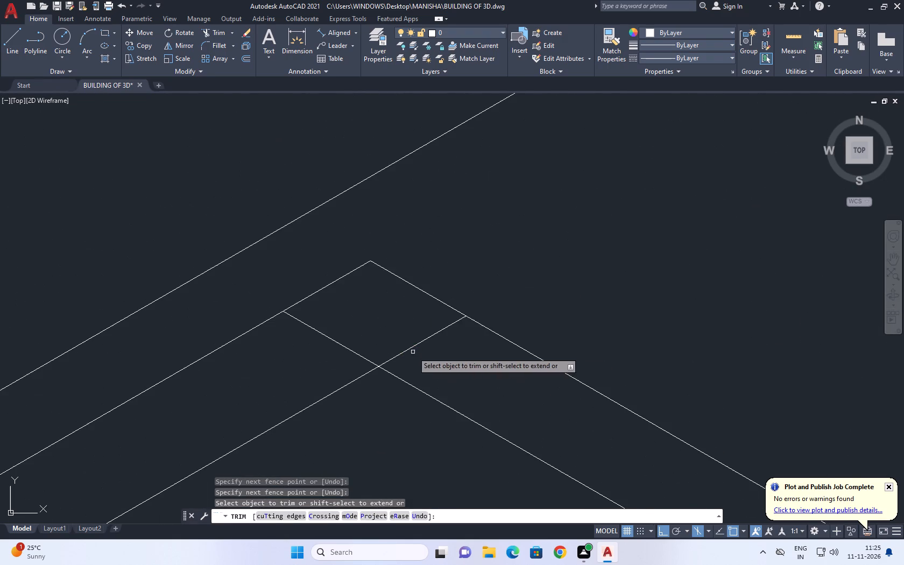
{"action": "left_click", "coordinate": [474, 350]}
{"action": "left_click", "coordinate": [292, 353]}
{"action": "scroll", "coordinate": [552, 274], "scroll_direction": "down", "scroll_amount": 10}
{"action": "key", "text": "Escape"}
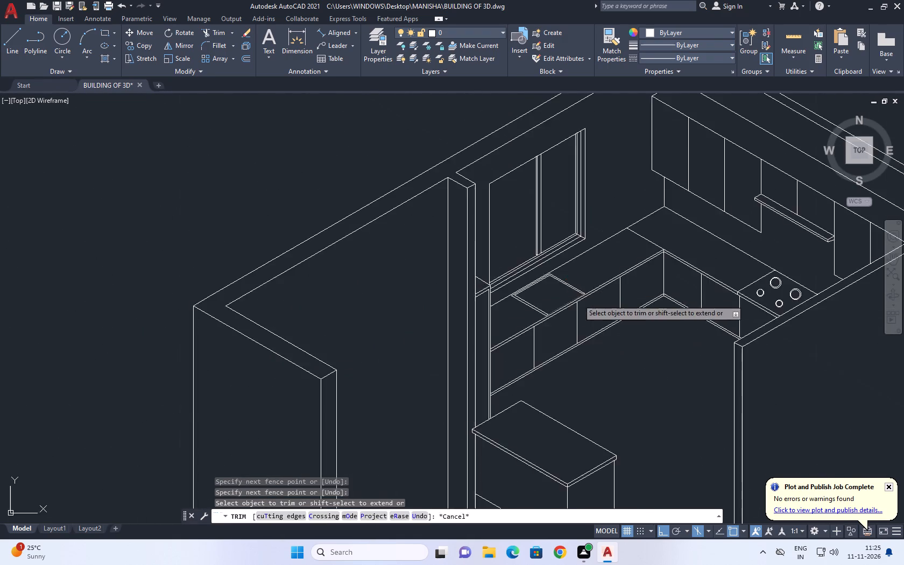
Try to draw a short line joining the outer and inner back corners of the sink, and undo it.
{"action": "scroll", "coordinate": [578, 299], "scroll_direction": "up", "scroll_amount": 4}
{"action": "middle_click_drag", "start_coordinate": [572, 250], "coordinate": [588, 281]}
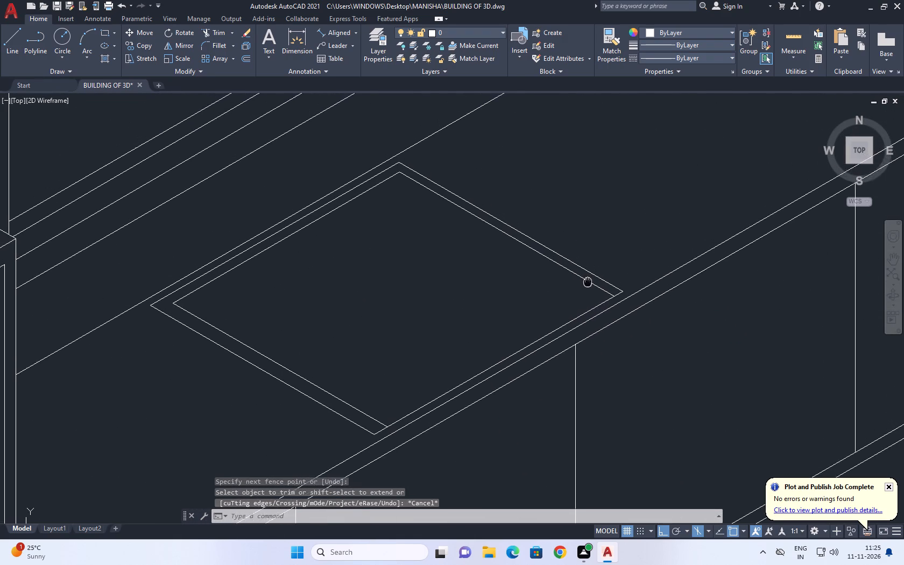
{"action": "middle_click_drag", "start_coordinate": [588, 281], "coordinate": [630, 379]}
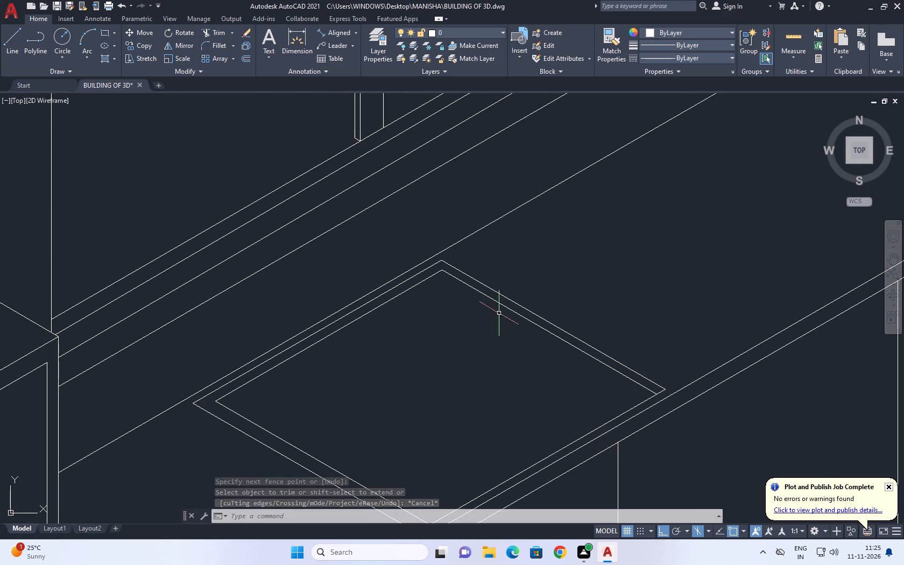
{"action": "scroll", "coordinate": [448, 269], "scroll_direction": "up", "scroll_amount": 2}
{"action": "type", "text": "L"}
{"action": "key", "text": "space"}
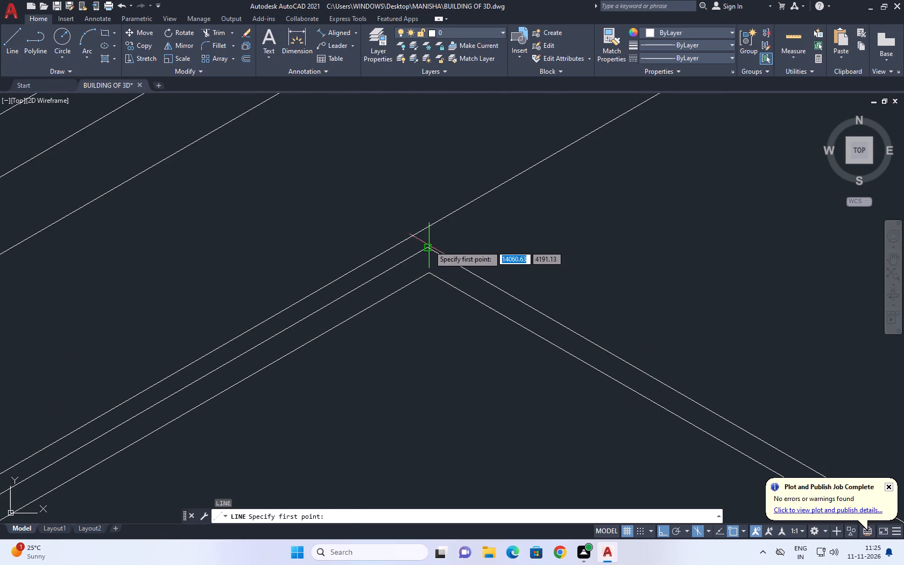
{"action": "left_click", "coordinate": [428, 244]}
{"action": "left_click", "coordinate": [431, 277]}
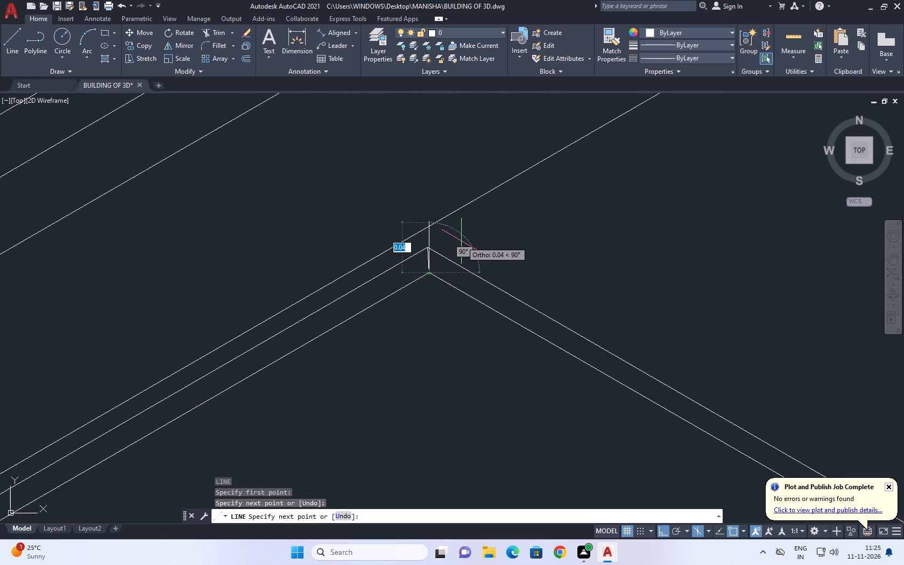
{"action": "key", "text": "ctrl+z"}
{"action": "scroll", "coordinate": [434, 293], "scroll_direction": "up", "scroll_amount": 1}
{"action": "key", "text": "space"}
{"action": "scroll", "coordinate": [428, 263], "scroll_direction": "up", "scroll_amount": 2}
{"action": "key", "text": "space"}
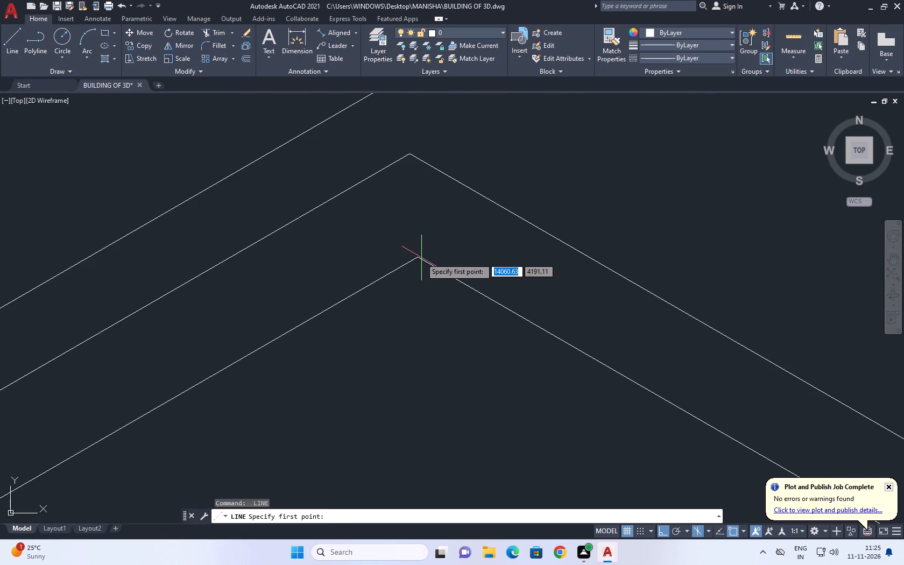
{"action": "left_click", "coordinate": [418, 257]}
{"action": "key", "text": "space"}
Draw a vertical line from the sink's outer back corner down past the inner back corner.
{"action": "key", "text": "space"}
{"action": "left_click", "coordinate": [411, 151]}
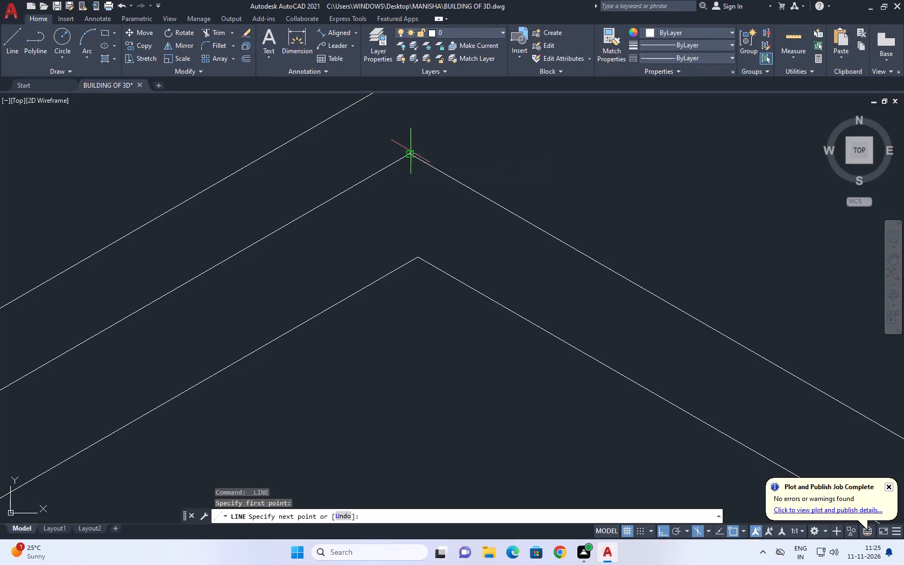
{"action": "left_click", "coordinate": [402, 331]}
{"action": "key", "text": "space"}
Extend the sink's inner side line up to the vertical corner line.
{"action": "middle_click_drag", "start_coordinate": [422, 264], "coordinate": [423, 279]}
{"action": "type", "text": "EX"}
{"action": "key", "text": "space"}
{"action": "left_click", "coordinate": [444, 272]}
{"action": "left_click", "coordinate": [426, 303]}
{"action": "key", "text": "space"}
Move the sink's inner back line so that it passes through the junction of the vertical and inner side lines.
{"action": "scroll", "coordinate": [404, 283], "scroll_direction": "up", "scroll_amount": 2}
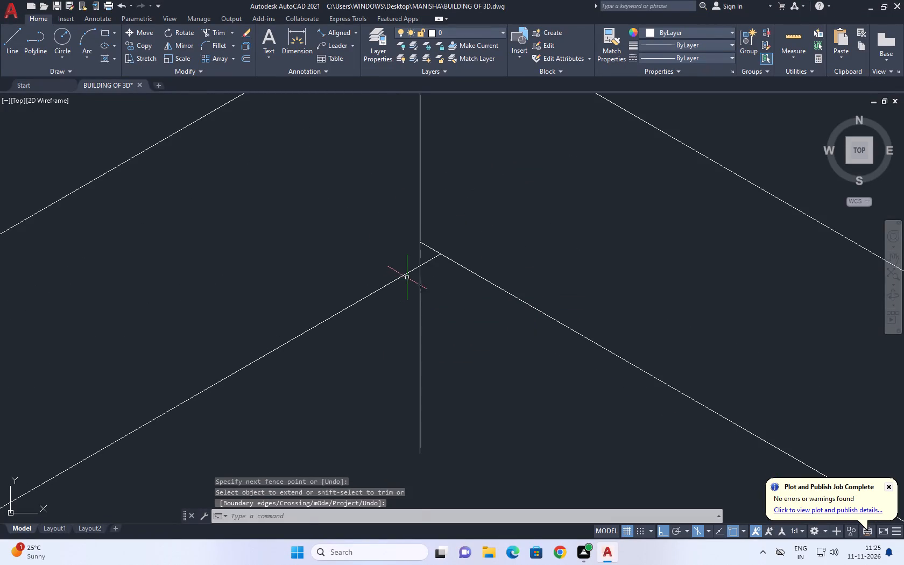
{"action": "left_click", "coordinate": [407, 278]}
{"action": "left_click", "coordinate": [395, 265]}
{"action": "middle_click_drag", "start_coordinate": [406, 273], "coordinate": [432, 343]}
{"action": "key", "text": "m"}
{"action": "key", "text": "space"}
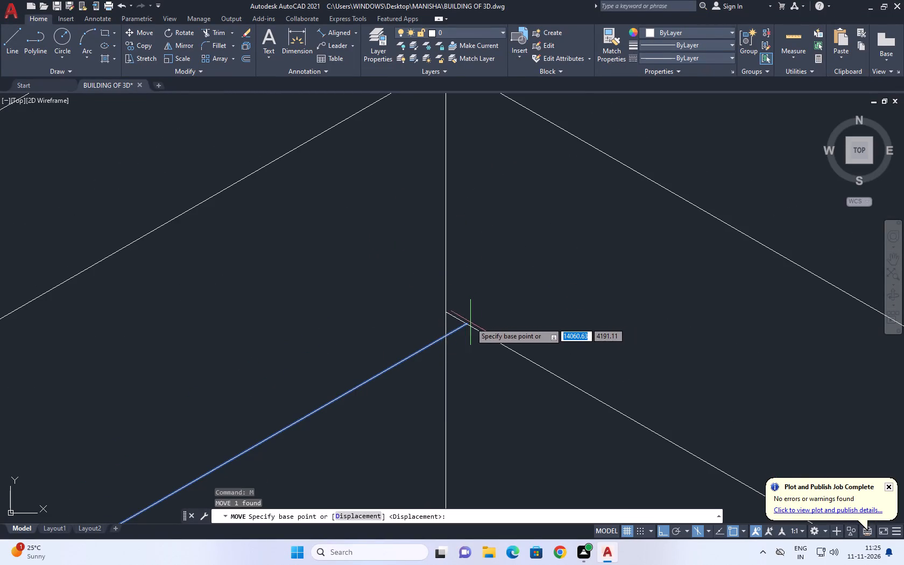
{"action": "left_click", "coordinate": [467, 323]}
{"action": "left_click", "coordinate": [439, 313]}
{"action": "scroll", "coordinate": [434, 300], "scroll_direction": "up", "scroll_amount": 2}
{"action": "left_click_drag", "start_coordinate": [437, 316], "coordinate": [428, 330]}
{"action": "left_click", "coordinate": [407, 349]}
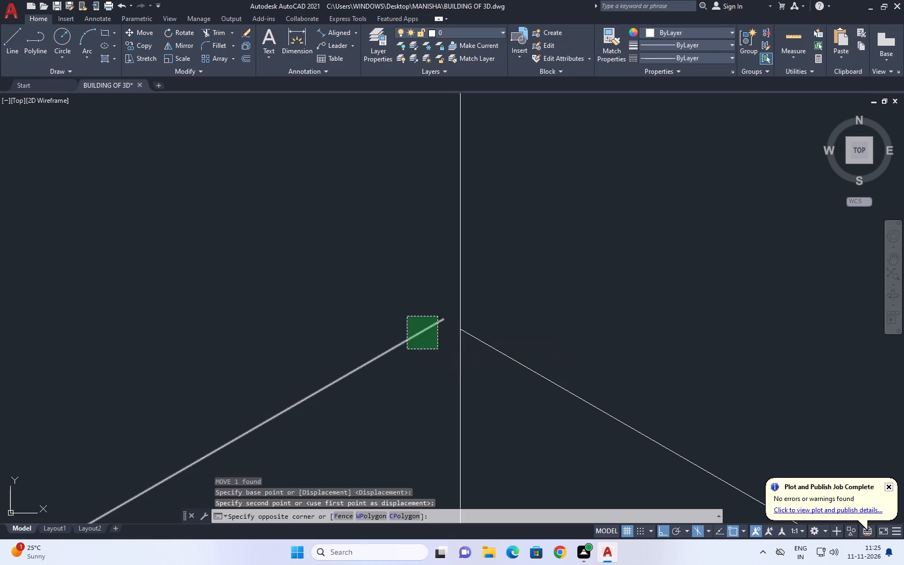
{"action": "type", "text": "M"}
{"action": "key", "text": "space"}
{"action": "left_click", "coordinate": [439, 316]}
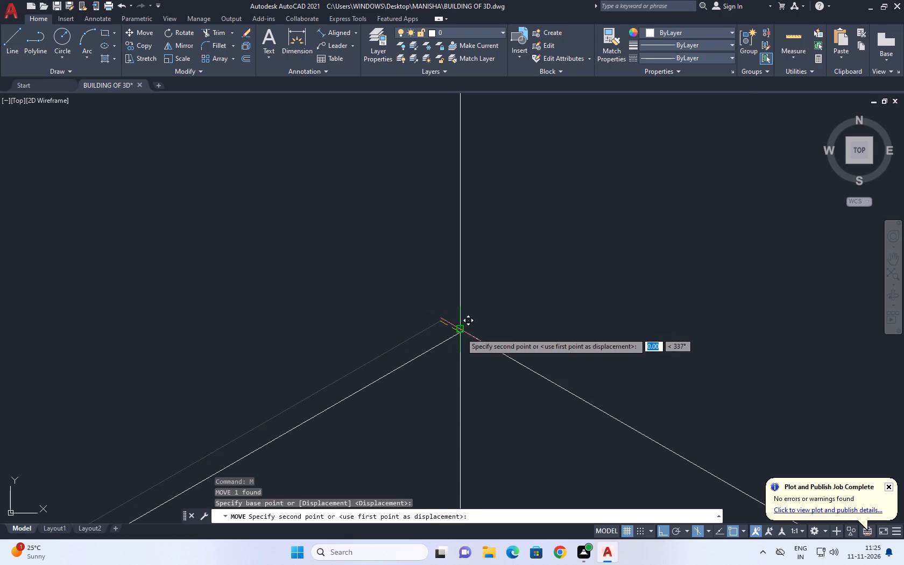
{"action": "left_click", "coordinate": [461, 332]}
Move the inner back line by its overshooting end so it stops at the vertical corner line's junction.
{"action": "scroll", "coordinate": [452, 337], "scroll_direction": "up", "scroll_amount": 5}
{"action": "left_click", "coordinate": [562, 268]}
{"action": "left_click_drag", "start_coordinate": [541, 268], "coordinate": [531, 266]}
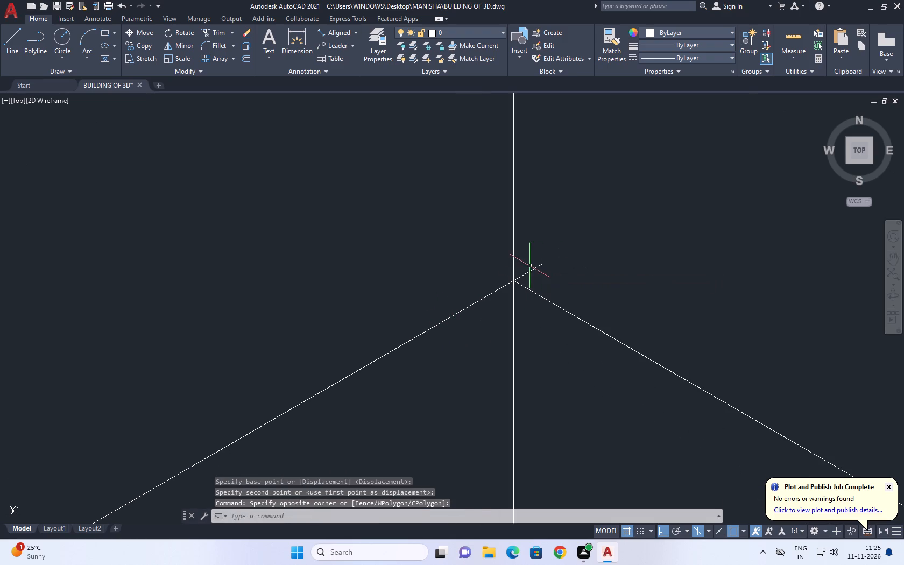
{"action": "left_click", "coordinate": [555, 269]}
{"action": "left_click", "coordinate": [533, 256]}
{"action": "scroll", "coordinate": [543, 246], "scroll_direction": "up", "scroll_amount": 1}
{"action": "middle_click_drag", "start_coordinate": [543, 246], "coordinate": [527, 336]}
{"action": "scroll", "coordinate": [527, 337], "scroll_direction": "down", "scroll_amount": 1}
{"action": "type", "text": "M"}
{"action": "key", "text": "space"}
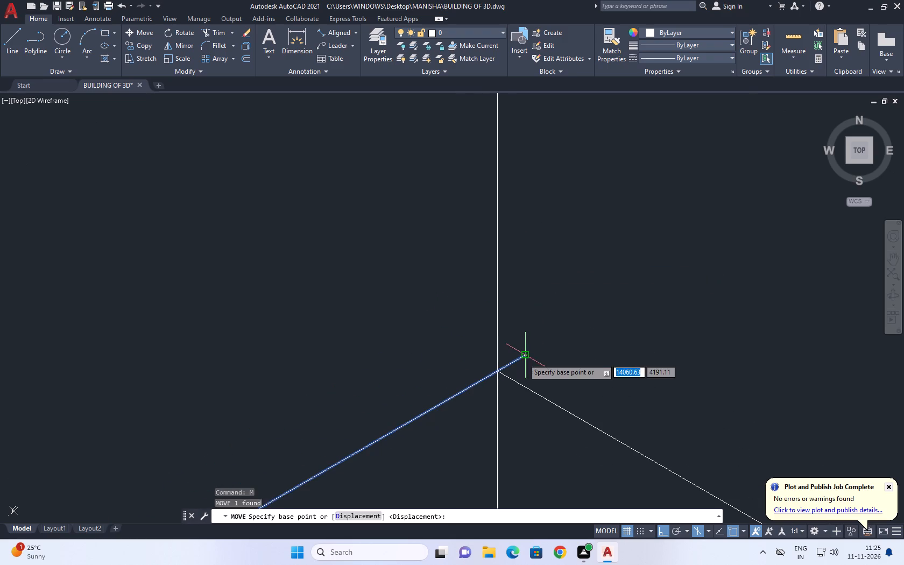
{"action": "left_click", "coordinate": [522, 358]}
{"action": "left_click", "coordinate": [498, 372]}
{"action": "scroll", "coordinate": [495, 295], "scroll_direction": "down", "scroll_amount": 13}
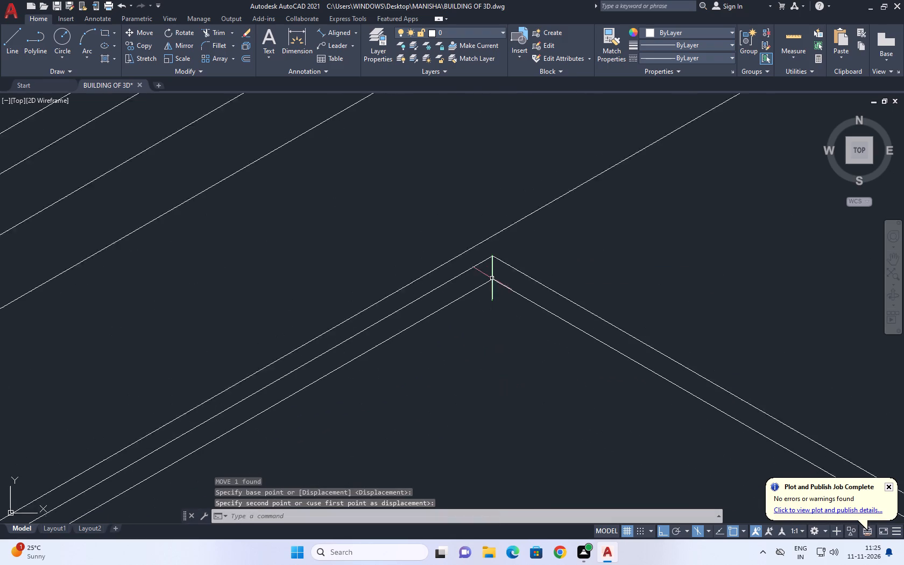
Trim the part of the vertical corner line that extends below the sink's inner back corner.
{"action": "middle_click_drag", "start_coordinate": [477, 377], "coordinate": [546, 259]}
{"action": "middle_click_drag", "start_coordinate": [523, 224], "coordinate": [517, 316]}
{"action": "type", "text": "TR"}
{"action": "key", "text": "space"}
{"action": "scroll", "coordinate": [564, 238], "scroll_direction": "up", "scroll_amount": 3}
{"action": "left_click", "coordinate": [515, 331]}
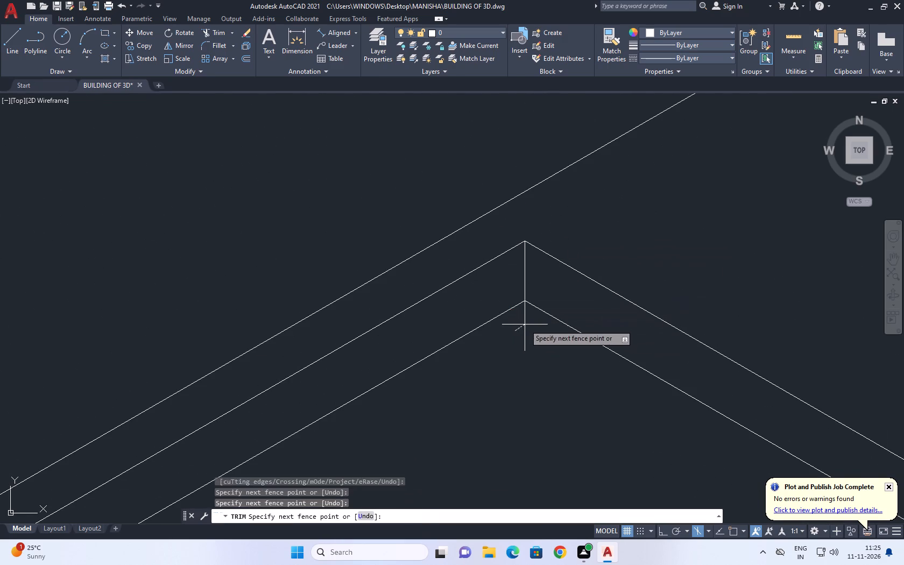
{"action": "left_click_drag", "start_coordinate": [531, 327], "coordinate": [532, 332]}
{"action": "scroll", "coordinate": [521, 299], "scroll_direction": "down", "scroll_amount": 5}
{"action": "key", "text": "space"}
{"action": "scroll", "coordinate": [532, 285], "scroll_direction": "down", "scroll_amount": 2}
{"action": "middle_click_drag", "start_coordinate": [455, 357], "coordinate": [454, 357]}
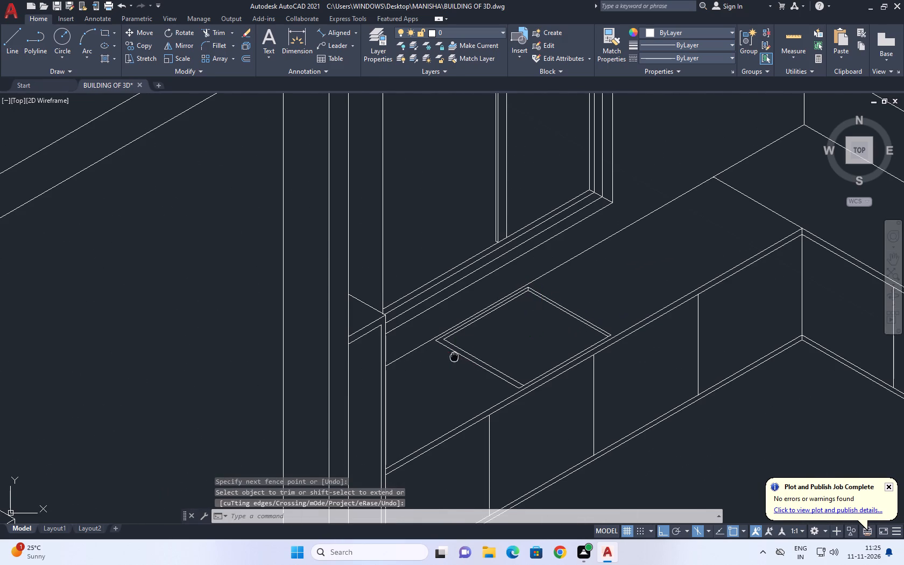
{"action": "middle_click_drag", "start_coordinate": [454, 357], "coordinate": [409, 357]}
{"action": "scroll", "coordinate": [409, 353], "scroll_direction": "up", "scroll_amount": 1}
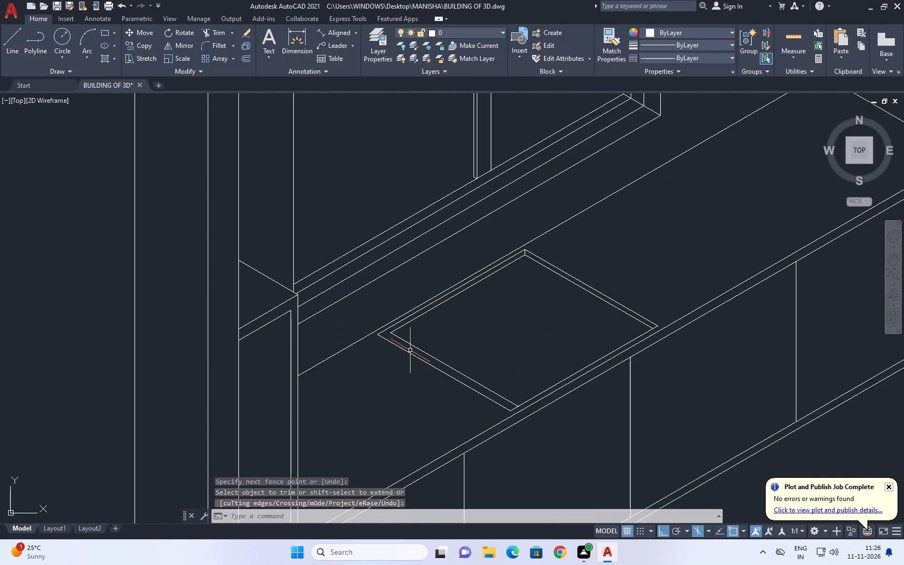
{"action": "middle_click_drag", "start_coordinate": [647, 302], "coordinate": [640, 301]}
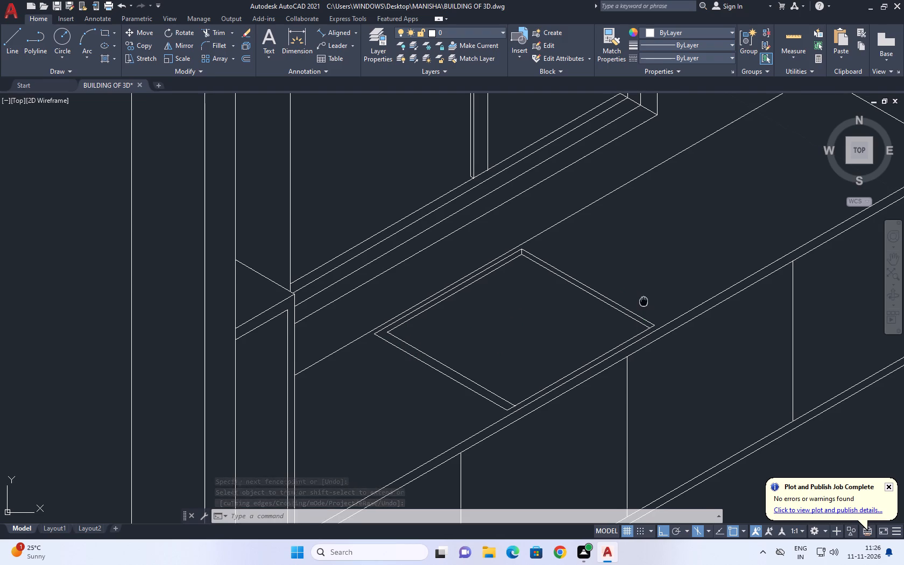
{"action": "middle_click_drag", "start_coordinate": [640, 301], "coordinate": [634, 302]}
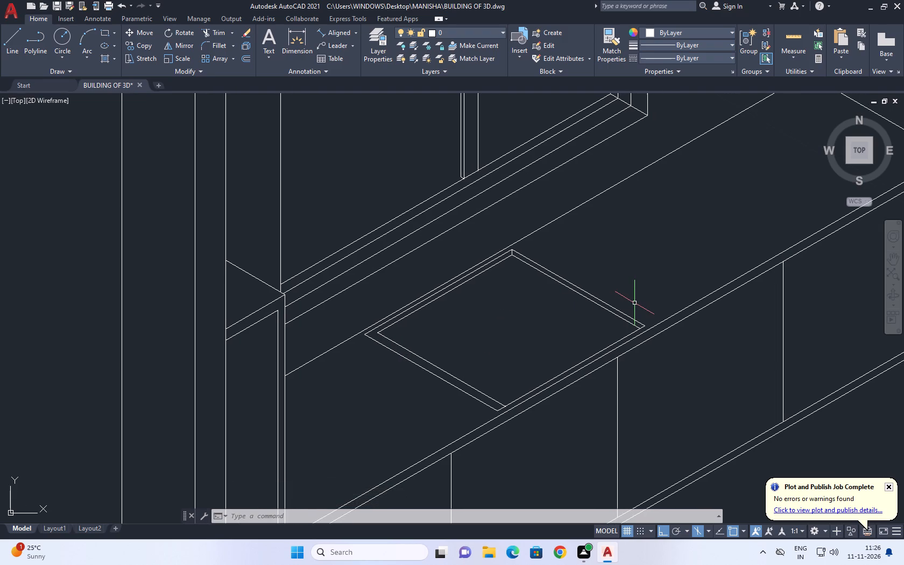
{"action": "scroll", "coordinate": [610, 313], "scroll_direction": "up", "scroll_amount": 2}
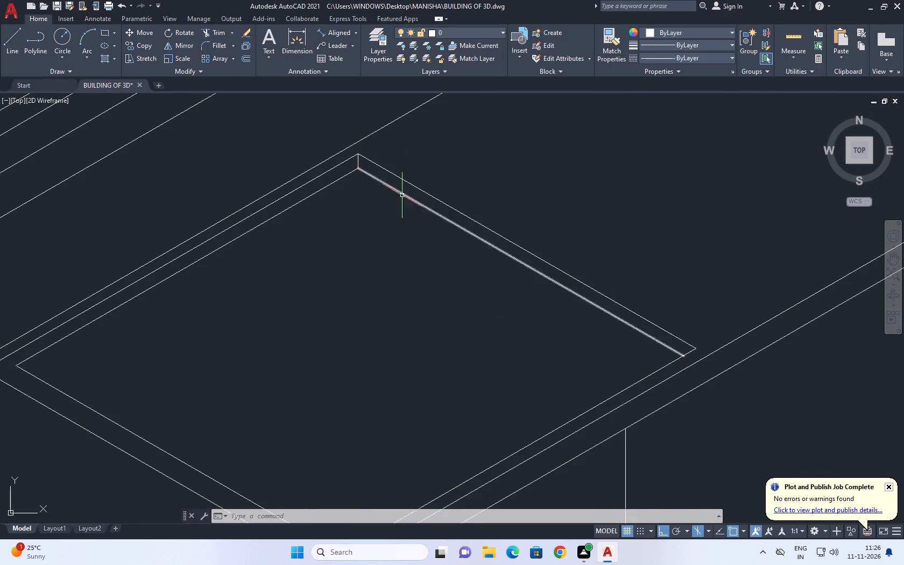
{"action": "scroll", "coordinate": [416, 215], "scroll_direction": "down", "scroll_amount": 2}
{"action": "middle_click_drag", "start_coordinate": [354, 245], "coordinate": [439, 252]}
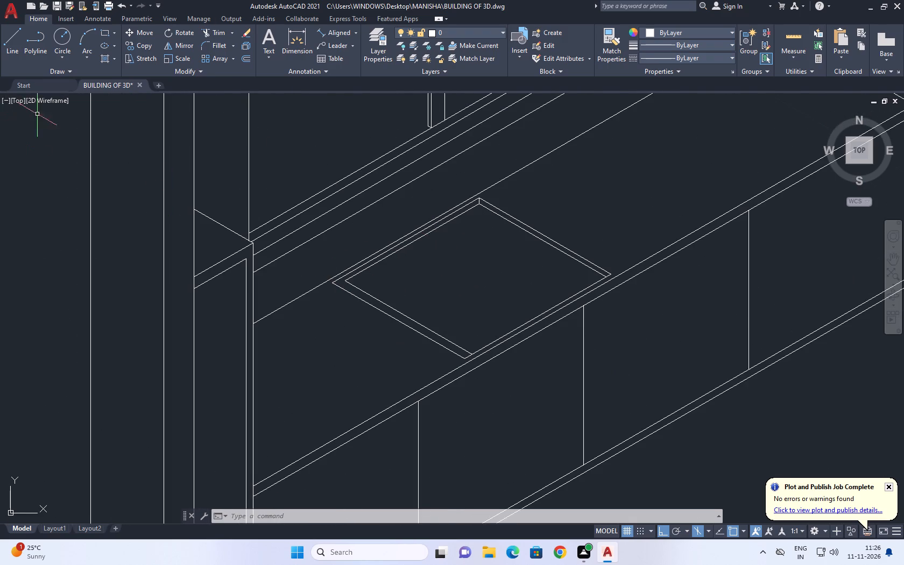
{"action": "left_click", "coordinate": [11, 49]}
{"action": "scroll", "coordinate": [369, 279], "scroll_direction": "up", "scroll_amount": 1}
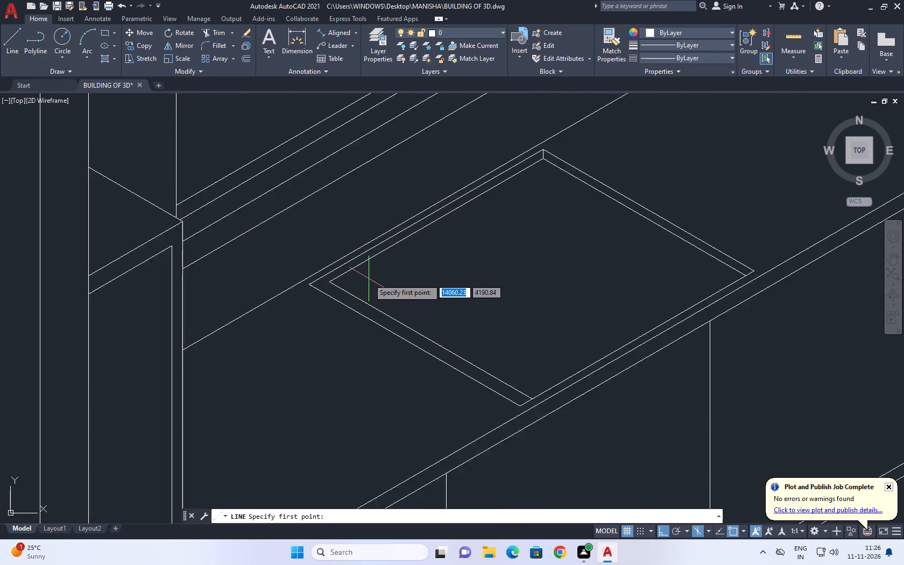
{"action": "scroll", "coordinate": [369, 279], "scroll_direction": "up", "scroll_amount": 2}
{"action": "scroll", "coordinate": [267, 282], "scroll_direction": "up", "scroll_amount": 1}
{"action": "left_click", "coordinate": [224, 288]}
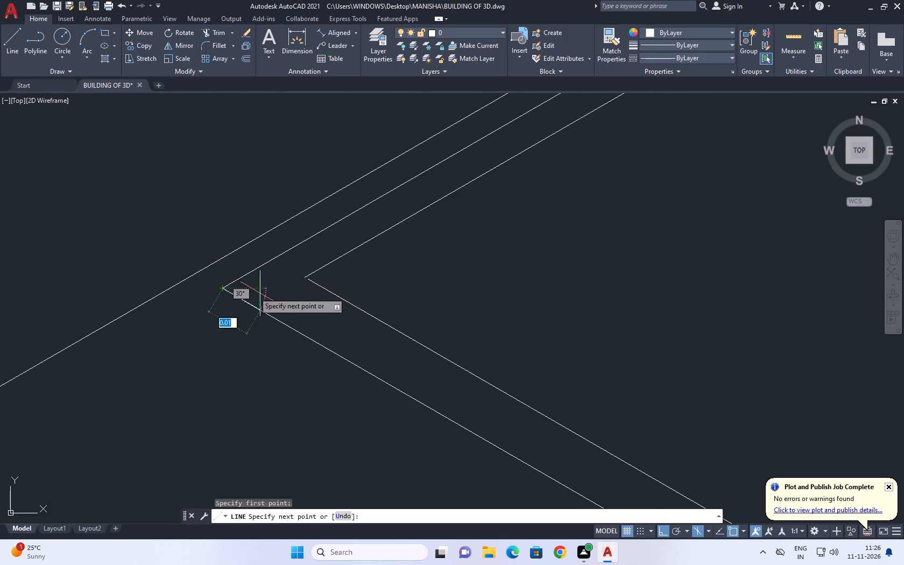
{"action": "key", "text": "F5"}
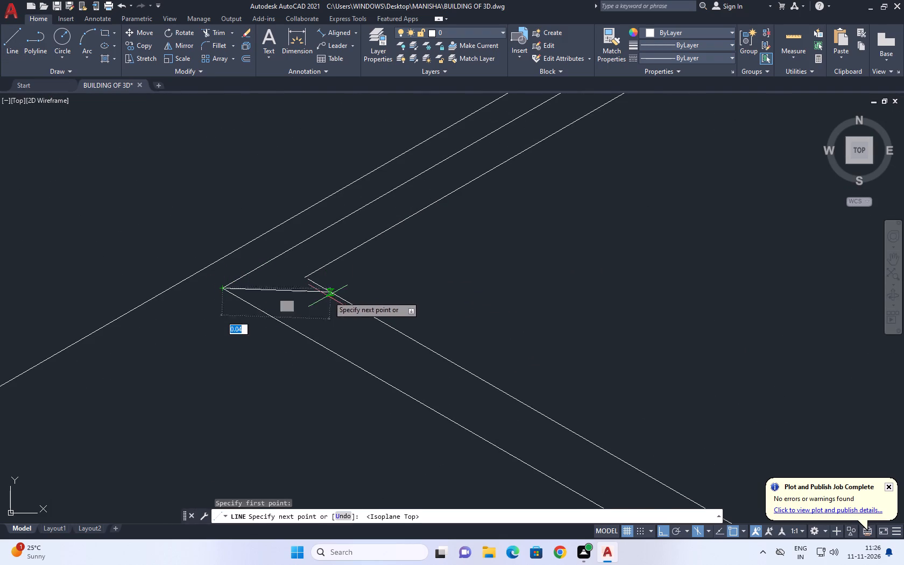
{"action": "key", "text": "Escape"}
Fillet the sink's inner back and inner front-side lines with zero radius so they meet in a sharp corner.
{"action": "middle_click_drag", "start_coordinate": [321, 289], "coordinate": [335, 323]}
{"action": "key", "text": "f"}
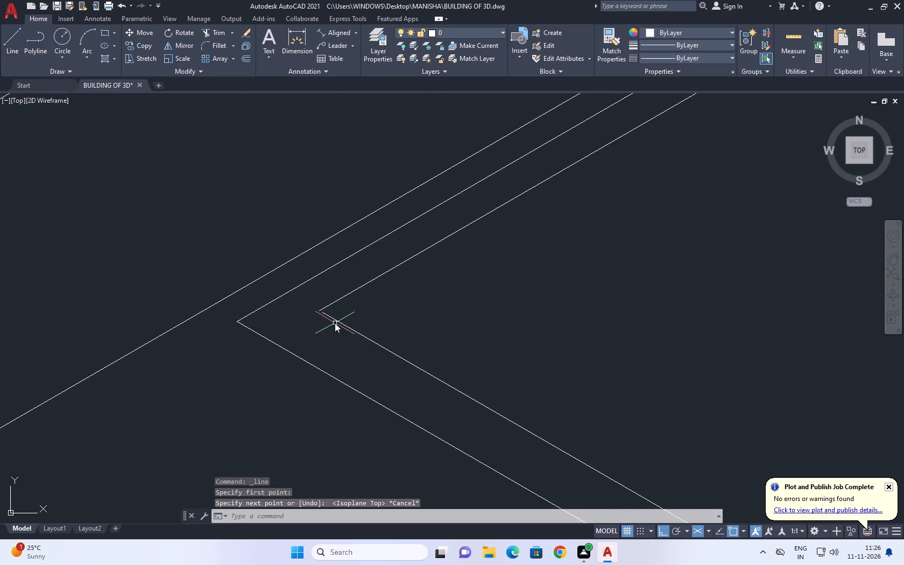
{"action": "key", "text": "space"}
{"action": "left_click", "coordinate": [327, 315]}
{"action": "left_click", "coordinate": [327, 307]}
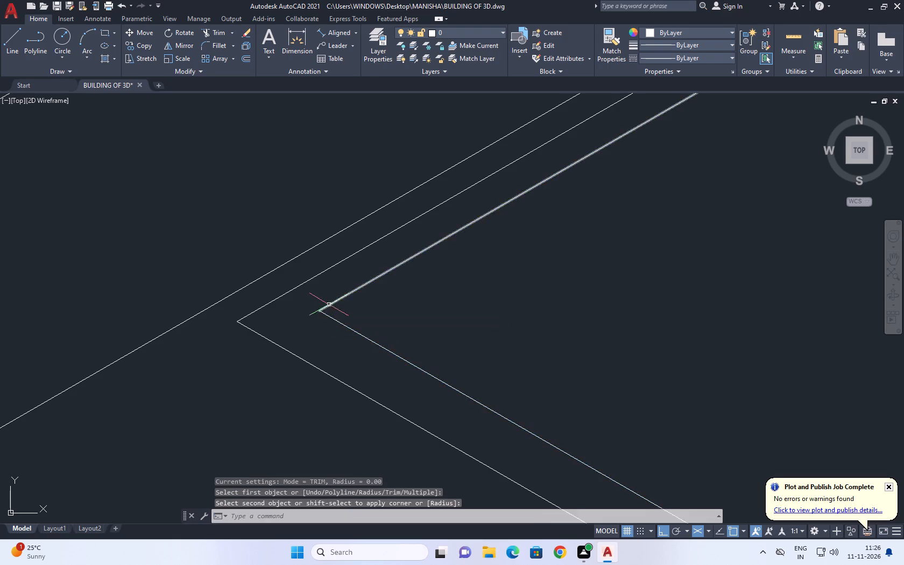
Shorten the countertop line that crosses to the back wall so it starts at the inner front corner of the L-shaped counter.
{"action": "scroll", "coordinate": [379, 293], "scroll_direction": "down", "scroll_amount": 5}
{"action": "middle_click_drag", "start_coordinate": [484, 298], "coordinate": [483, 315]}
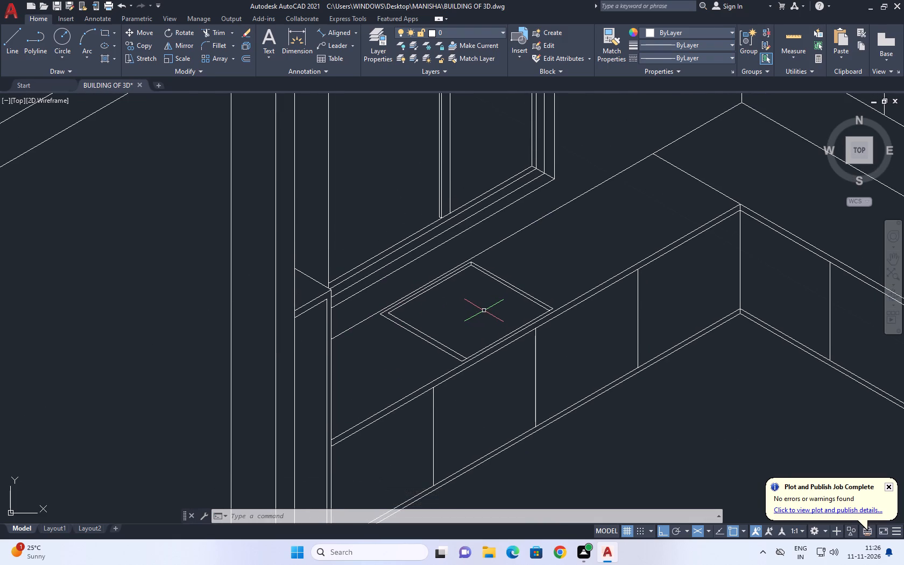
{"action": "scroll", "coordinate": [493, 255], "scroll_direction": "down", "scroll_amount": 1}
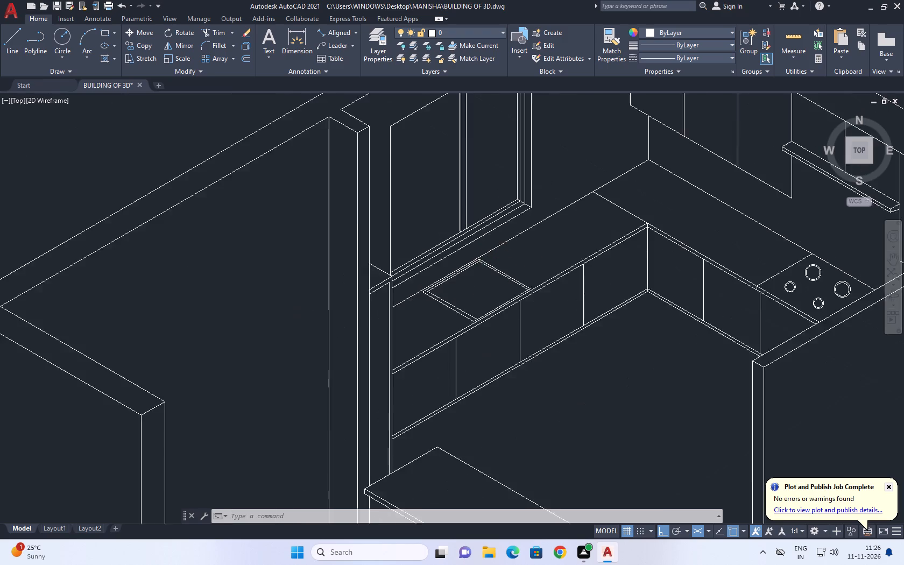
{"action": "scroll", "coordinate": [493, 256], "scroll_direction": "down", "scroll_amount": 1}
{"action": "middle_click_drag", "start_coordinate": [594, 250], "coordinate": [594, 286]}
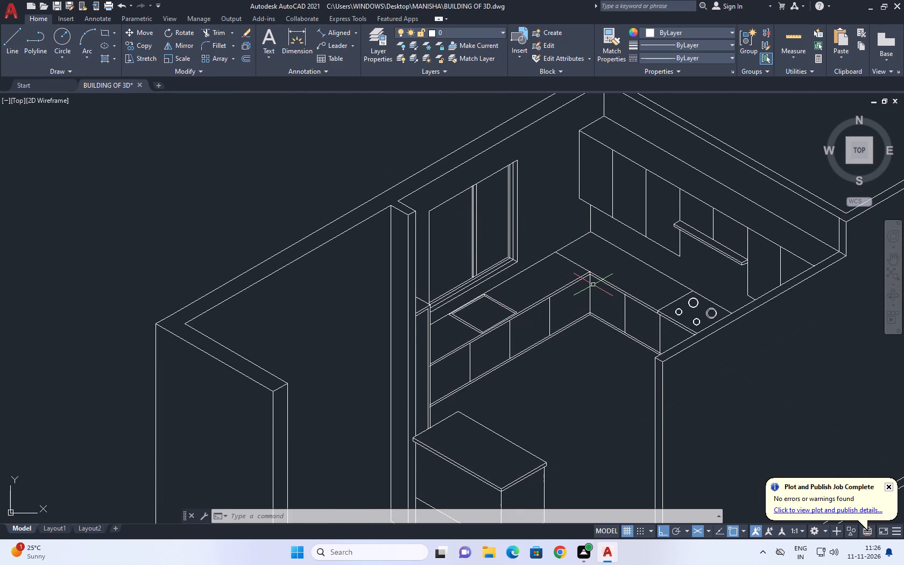
{"action": "scroll", "coordinate": [571, 259], "scroll_direction": "up", "scroll_amount": 2}
{"action": "left_click", "coordinate": [570, 260]}
{"action": "left_click", "coordinate": [567, 267]}
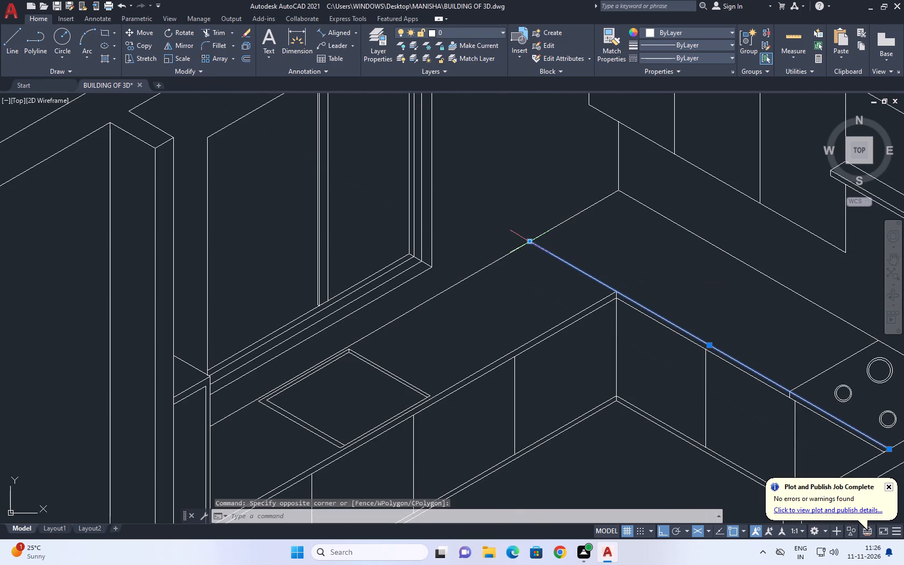
{"action": "left_click", "coordinate": [531, 242]}
{"action": "left_click", "coordinate": [614, 293]}
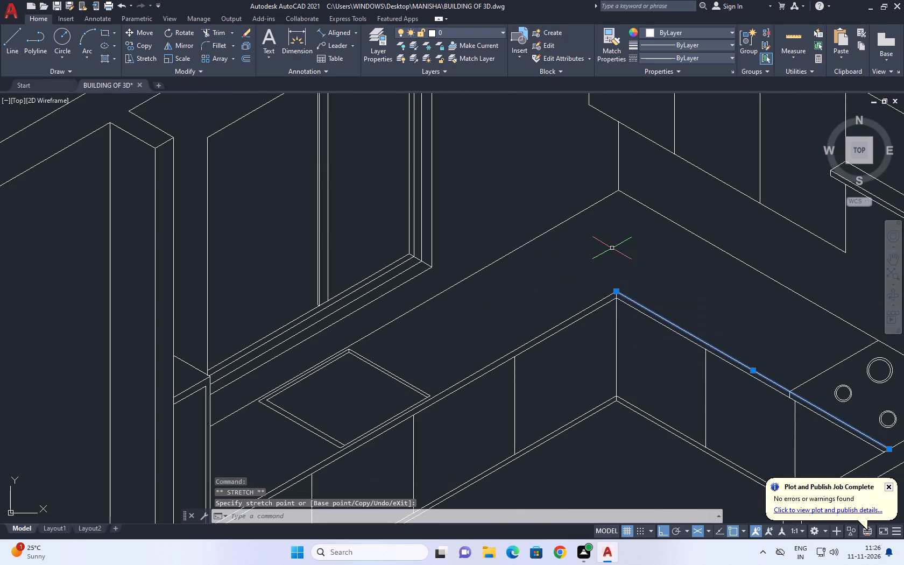
{"action": "right_click", "coordinate": [612, 241]}
{"action": "left_click", "coordinate": [648, 421]}
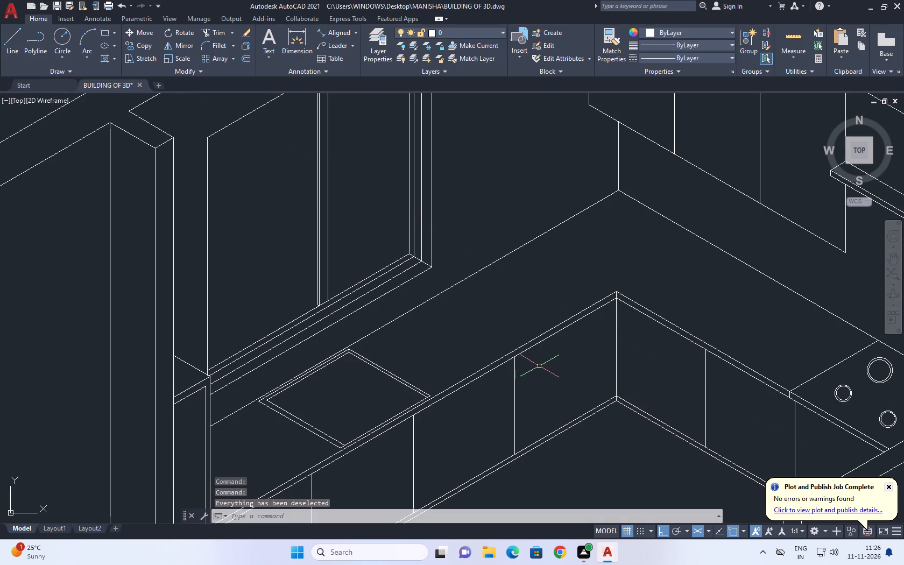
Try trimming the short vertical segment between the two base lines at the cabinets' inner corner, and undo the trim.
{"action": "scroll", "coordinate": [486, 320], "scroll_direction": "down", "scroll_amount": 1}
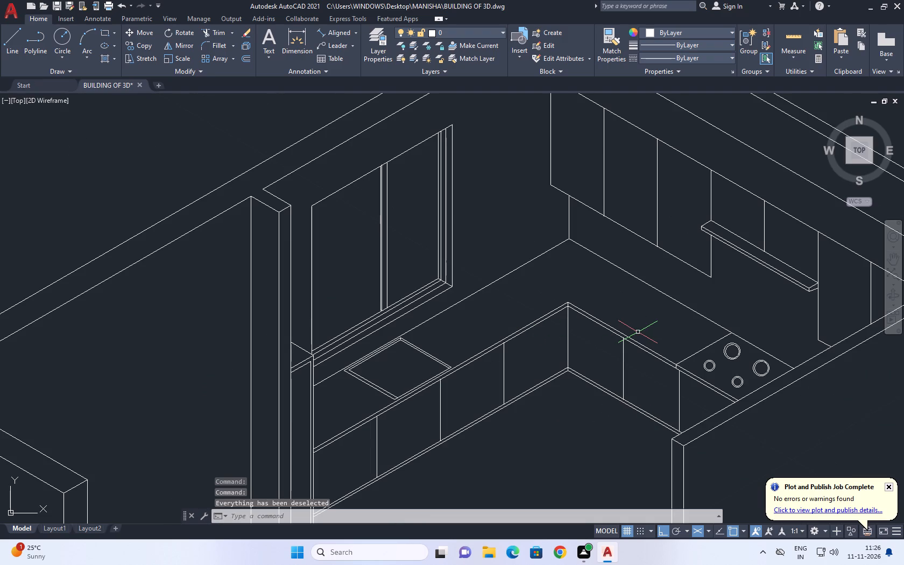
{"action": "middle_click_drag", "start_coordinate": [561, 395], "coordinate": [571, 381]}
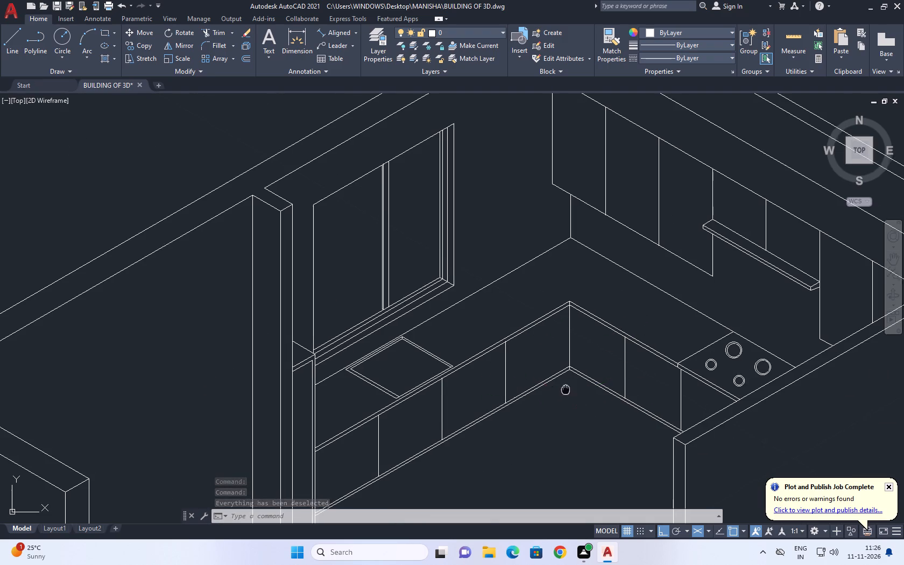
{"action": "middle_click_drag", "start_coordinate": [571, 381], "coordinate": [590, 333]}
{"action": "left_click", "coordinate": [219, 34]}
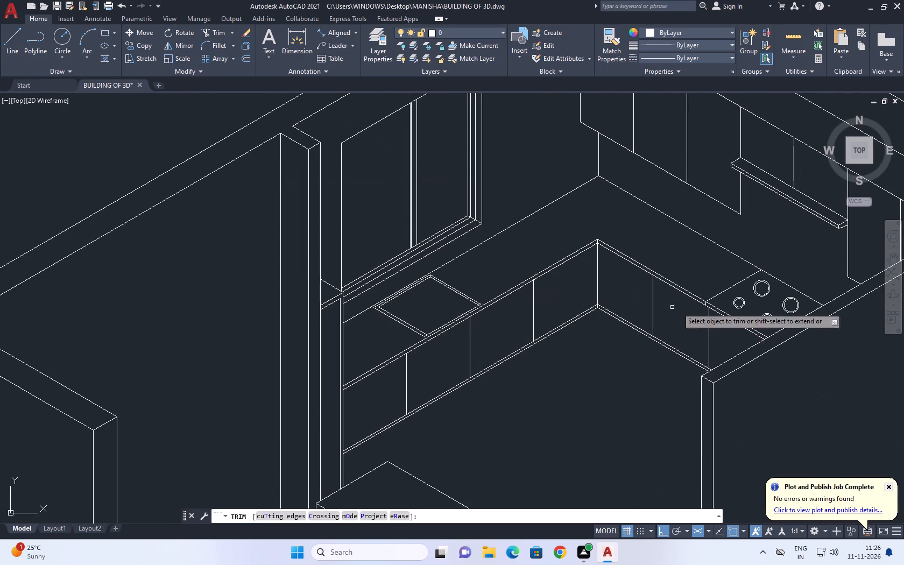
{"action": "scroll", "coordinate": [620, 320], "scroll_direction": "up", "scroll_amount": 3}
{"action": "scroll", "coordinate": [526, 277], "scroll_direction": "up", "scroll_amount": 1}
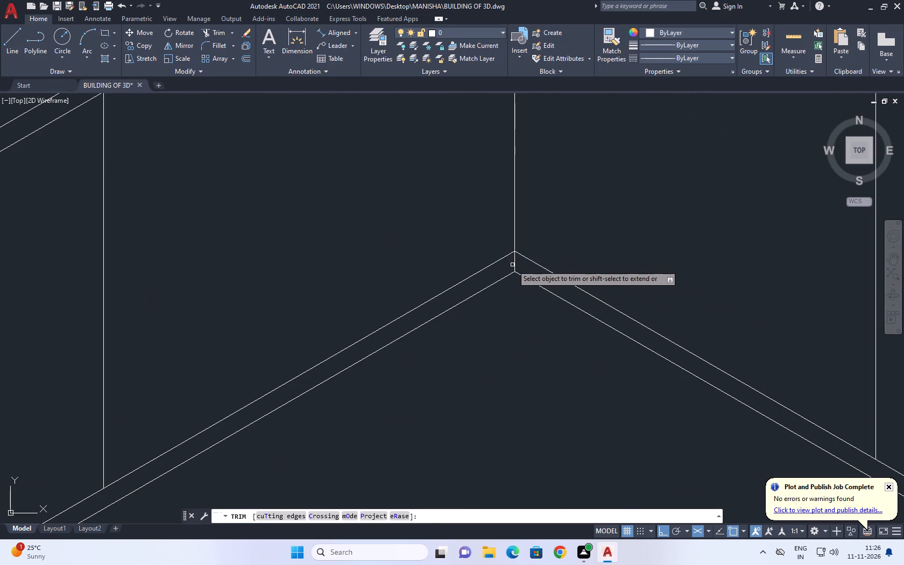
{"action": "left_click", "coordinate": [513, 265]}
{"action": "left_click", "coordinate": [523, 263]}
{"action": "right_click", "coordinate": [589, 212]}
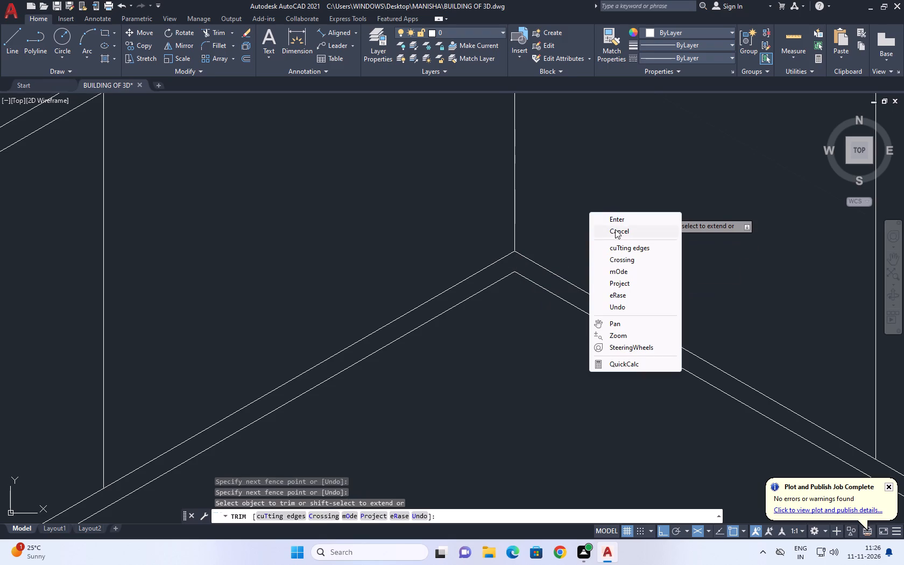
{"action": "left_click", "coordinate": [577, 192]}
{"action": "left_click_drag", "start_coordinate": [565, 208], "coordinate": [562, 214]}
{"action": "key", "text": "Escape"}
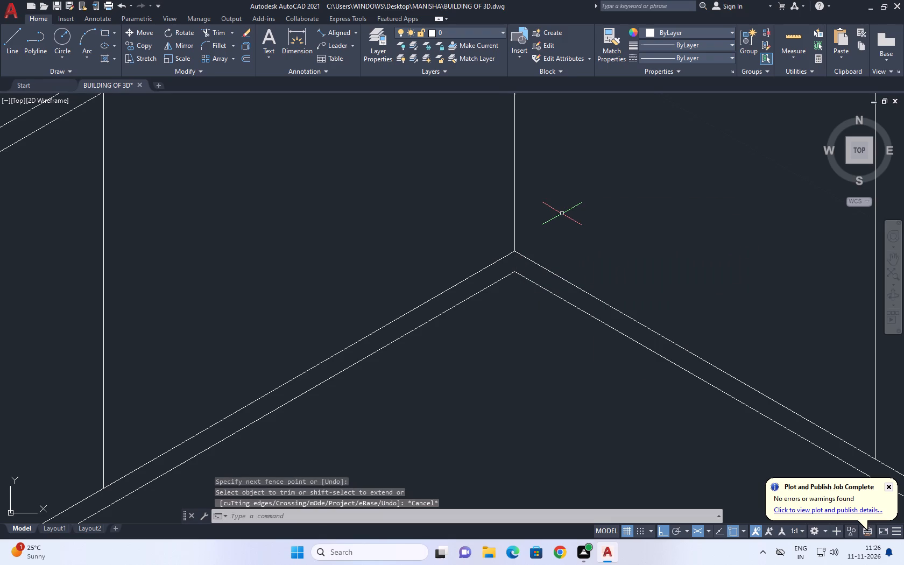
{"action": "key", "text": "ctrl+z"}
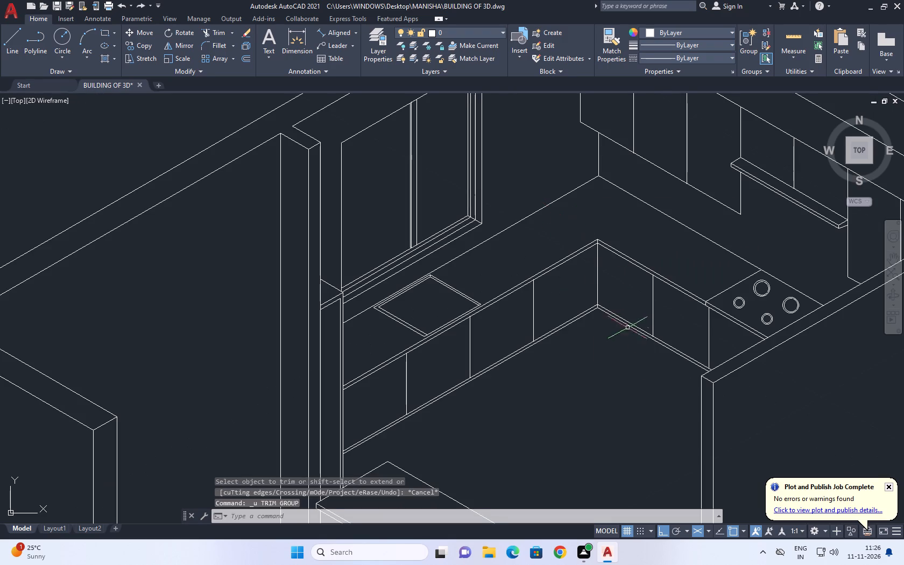
Draw a 0.5 line outward from the middle of the boxed counter's long top edge, continuing with a line parallel to that edge.
{"action": "middle_click_drag", "start_coordinate": [618, 339], "coordinate": [614, 233]}
{"action": "type", "text": "L"}
{"action": "key", "text": "space"}
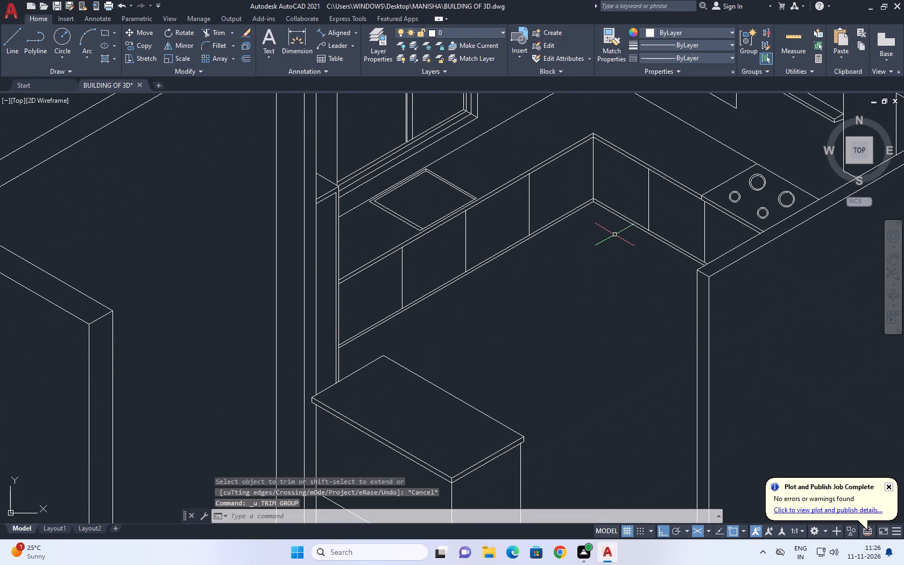
{"action": "left_click", "coordinate": [464, 402]}
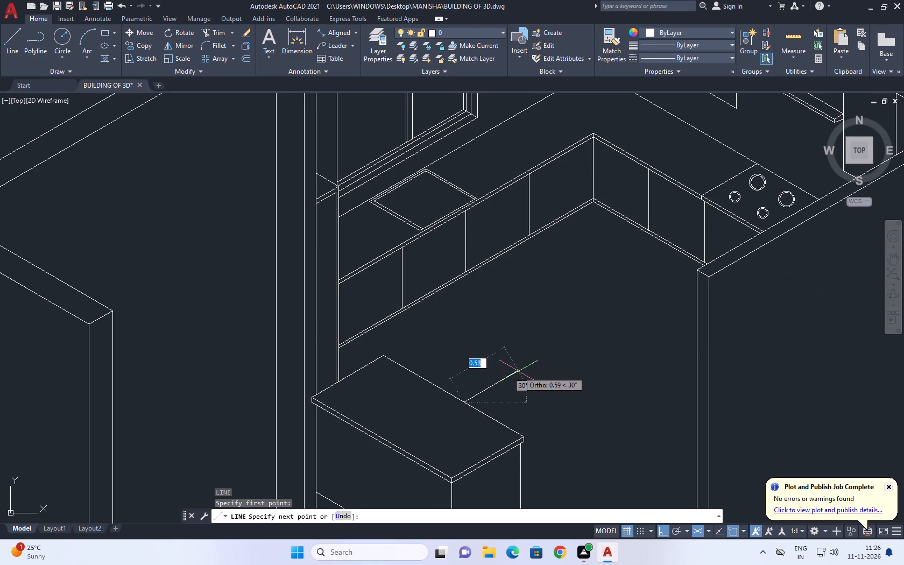
{"action": "scroll", "coordinate": [518, 371], "scroll_direction": "up", "scroll_amount": 2}
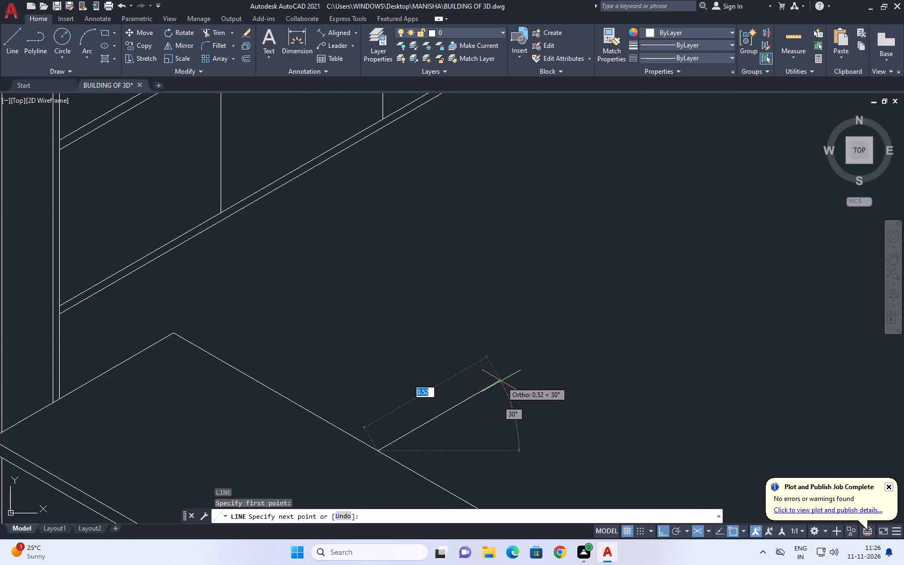
{"action": "type", "text": "0."}
{"action": "key", "text": "5"}
{"action": "key", "text": "Return"}
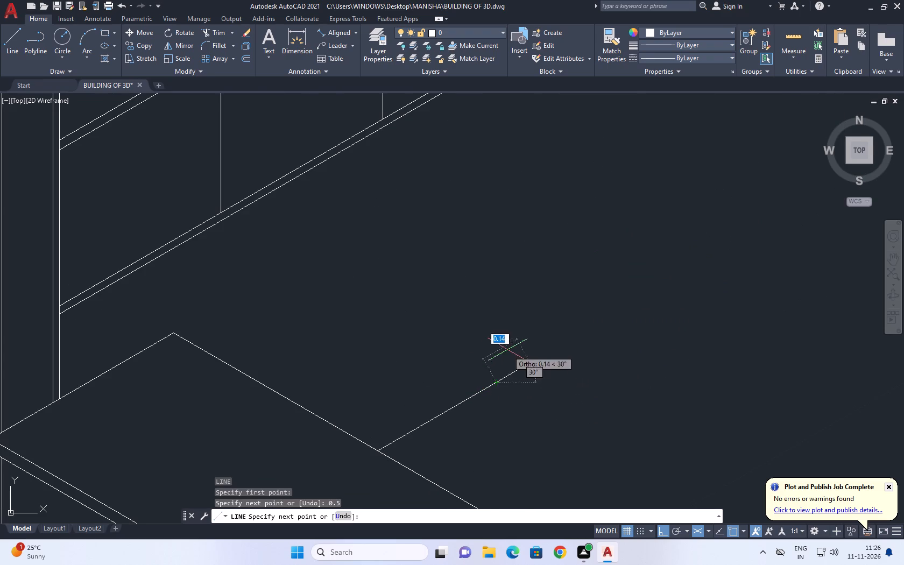
{"action": "scroll", "coordinate": [529, 397], "scroll_direction": "down", "scroll_amount": 1}
{"action": "middle_click_drag", "start_coordinate": [574, 421], "coordinate": [521, 372]}
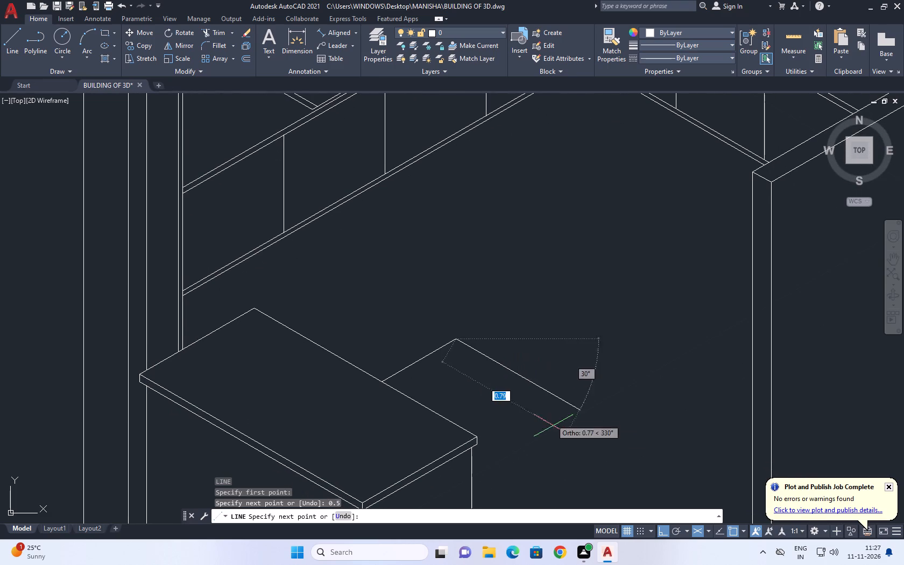
{"action": "scroll", "coordinate": [534, 408], "scroll_direction": "up", "scroll_amount": 1}
{"action": "left_click", "coordinate": [535, 399]}
{"action": "key", "text": "space"}
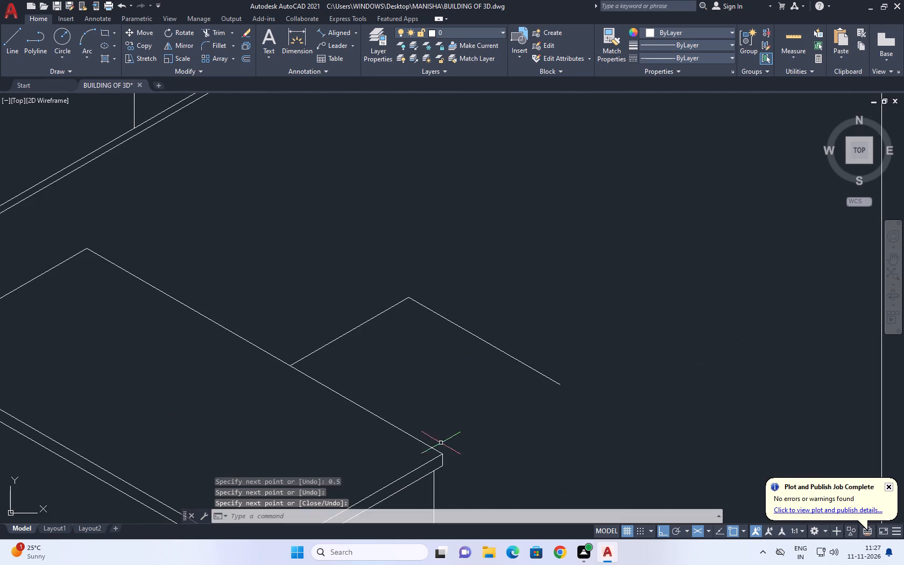
Draw a line outward from the boxed counter's near top corner and fillet it to the parallel line, closing the extension outline.
{"action": "key", "text": "space"}
{"action": "left_click_drag", "start_coordinate": [442, 453], "coordinate": [447, 450]}
{"action": "left_click", "coordinate": [591, 365]}
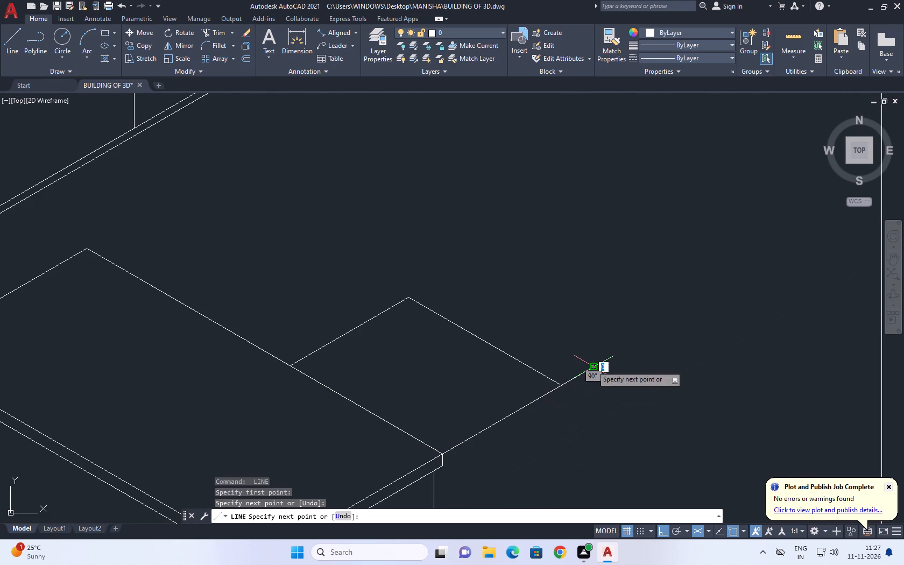
{"action": "key", "text": "space"}
{"action": "type", "text": "F"}
{"action": "key", "text": "space"}
{"action": "left_click", "coordinate": [555, 391]}
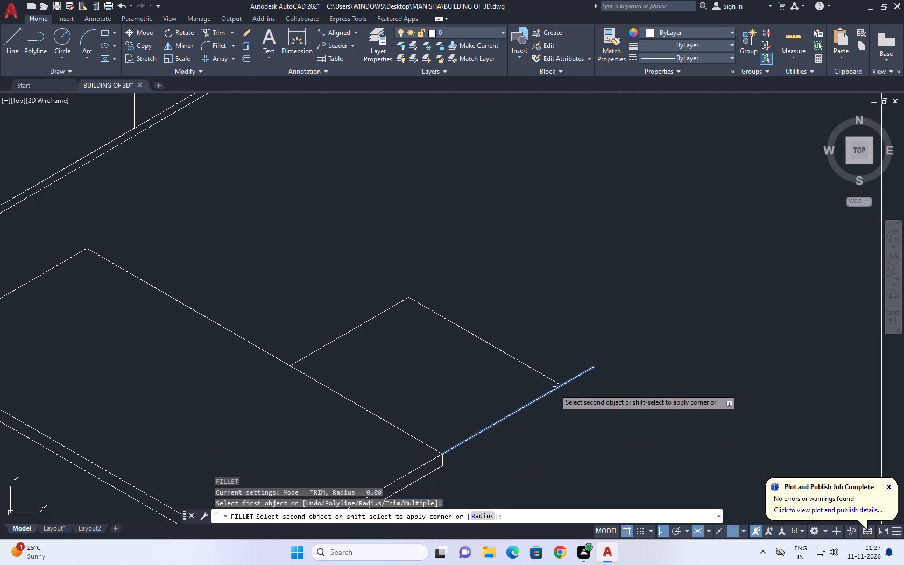
{"action": "left_click", "coordinate": [554, 381]}
Copy the extension outline's outer long edge and near short edge straight down below the originals.
{"action": "middle_click_drag", "start_coordinate": [608, 376], "coordinate": [558, 354]}
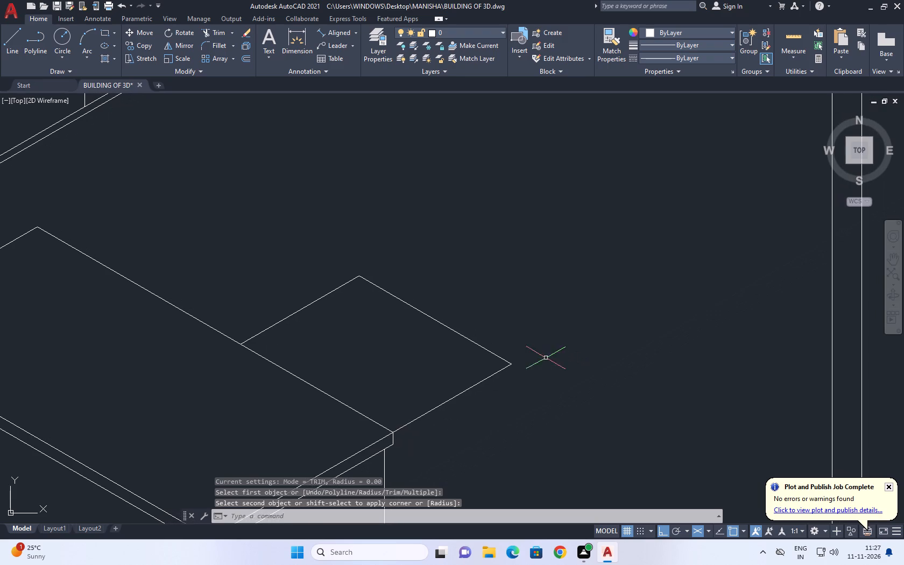
{"action": "left_click_drag", "start_coordinate": [542, 394], "coordinate": [535, 391]}
{"action": "left_click", "coordinate": [447, 299]}
{"action": "middle_click_drag", "start_coordinate": [535, 355], "coordinate": [473, 278]}
{"action": "type", "text": "CO"}
{"action": "scroll", "coordinate": [470, 271], "scroll_direction": "up", "scroll_amount": 1}
{"action": "key", "text": "space"}
{"action": "left_click", "coordinate": [440, 298]}
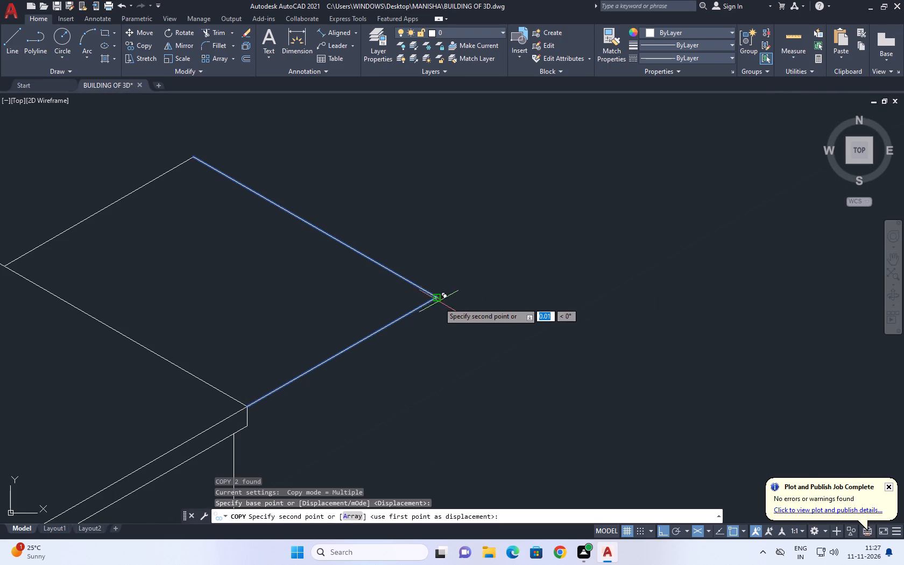
{"action": "key", "text": "F5"}
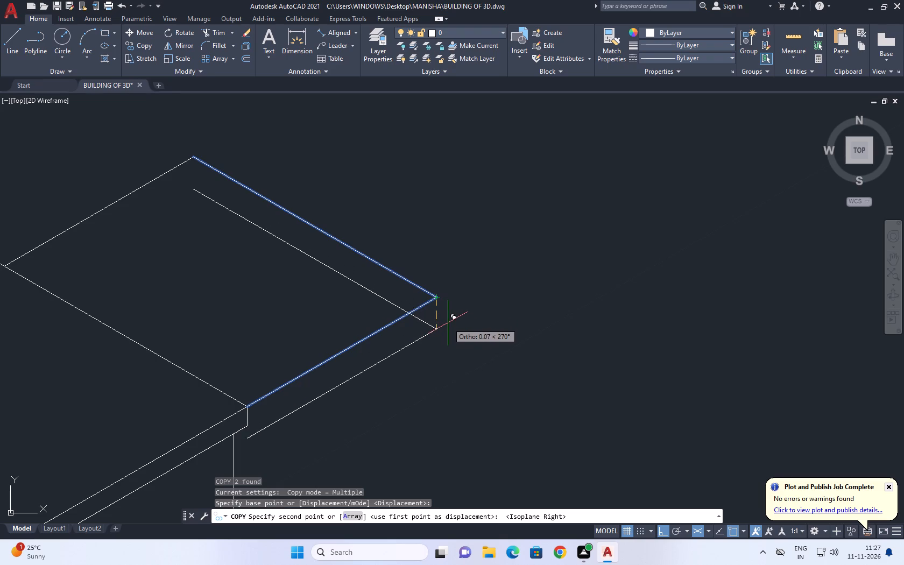
{"action": "left_click", "coordinate": [453, 345]}
{"action": "key", "text": "Escape"}
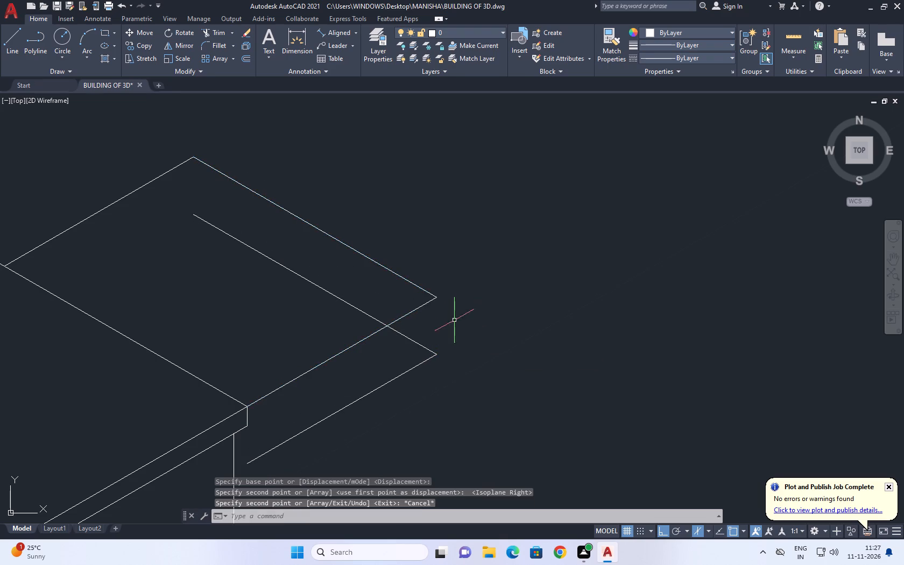
Move the extension's upper outline of three edges straight down about 0.10 from the boxed counter's near top corner.
{"action": "left_click_drag", "start_coordinate": [454, 321], "coordinate": [441, 297]}
{"action": "left_click", "coordinate": [425, 270]}
{"action": "left_click_drag", "start_coordinate": [114, 205], "coordinate": [111, 216]}
{"action": "left_click", "coordinate": [84, 182]}
{"action": "left_click", "coordinate": [92, 210]}
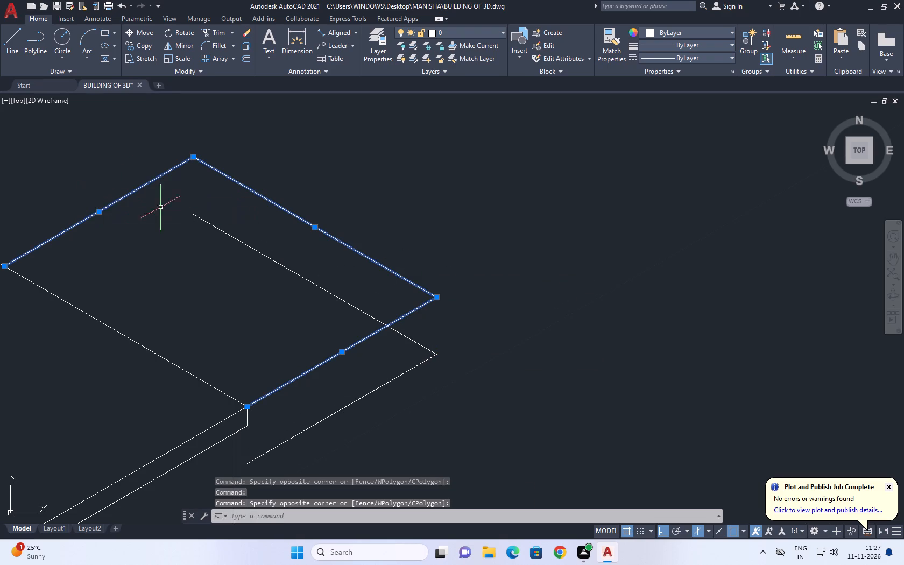
{"action": "middle_click_drag", "start_coordinate": [293, 243], "coordinate": [357, 200]}
{"action": "key", "text": "m"}
{"action": "key", "text": "space"}
{"action": "scroll", "coordinate": [304, 365], "scroll_direction": "up", "scroll_amount": 1}
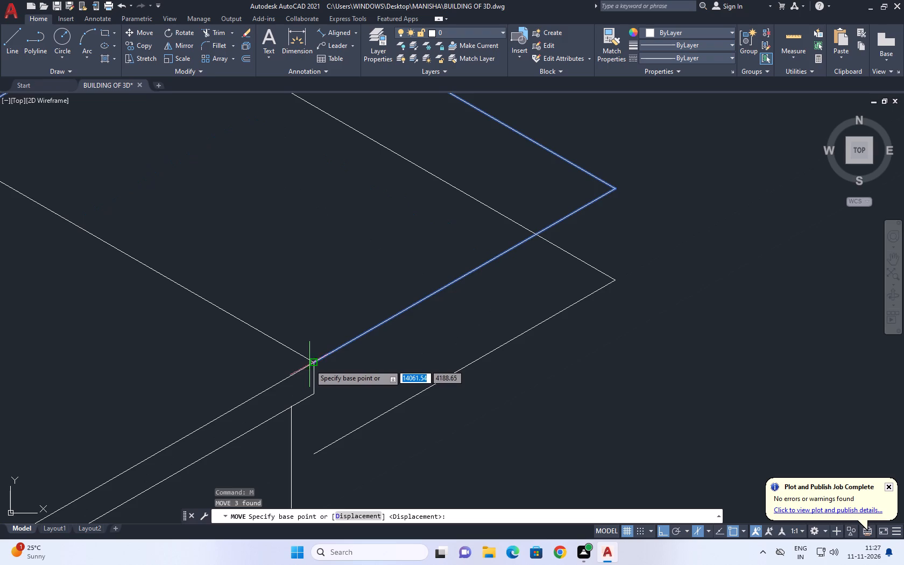
{"action": "left_click", "coordinate": [312, 364]}
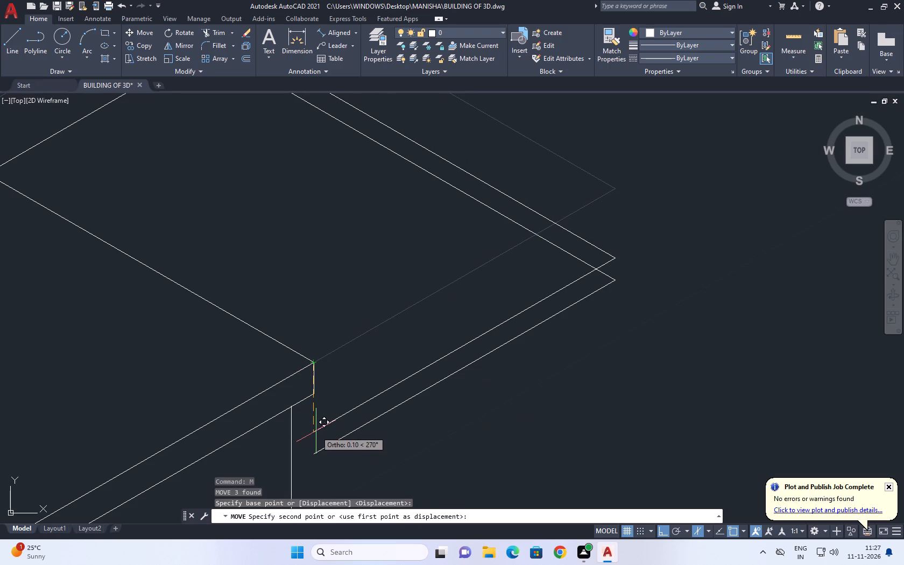
{"action": "left_click", "coordinate": [316, 430]}
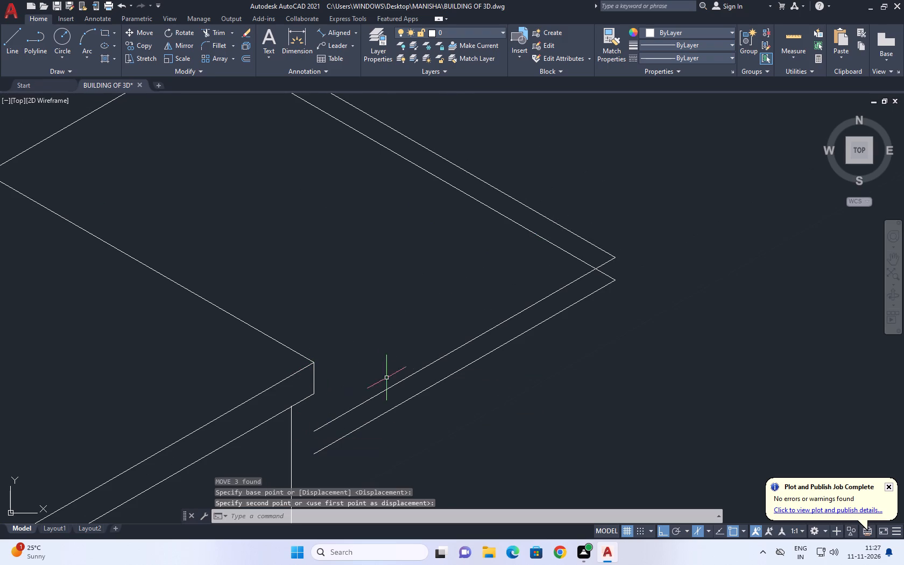
Extend the extension's two parallel near short edges to the boxed counter's vertical corner edge.
{"action": "type", "text": "EX"}
{"action": "key", "text": "space"}
{"action": "left_click", "coordinate": [396, 365]}
{"action": "left_click", "coordinate": [402, 434]}
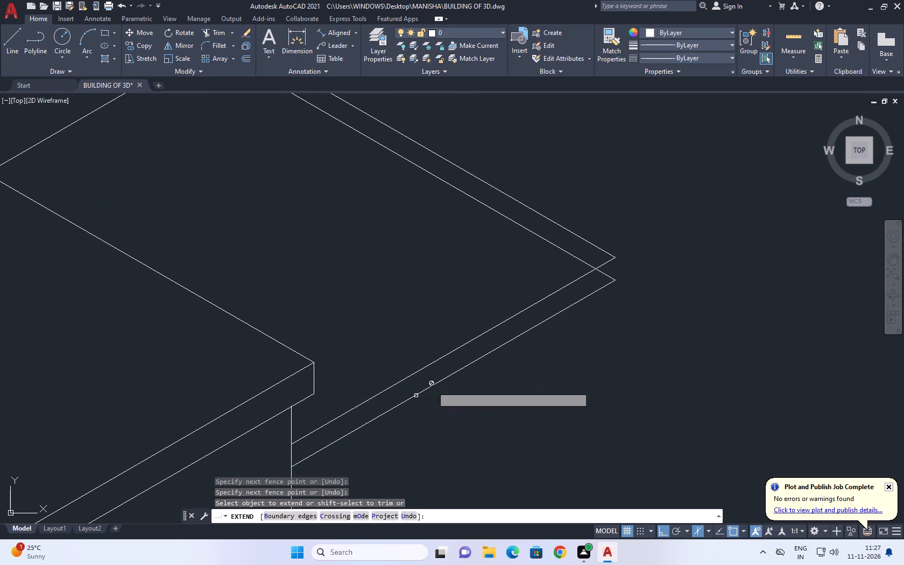
{"action": "key", "text": "Escape"}
Delete the lower copy of the extension's outer long edge.
{"action": "scroll", "coordinate": [549, 327], "scroll_direction": "down", "scroll_amount": 2}
{"action": "left_click", "coordinate": [504, 266]}
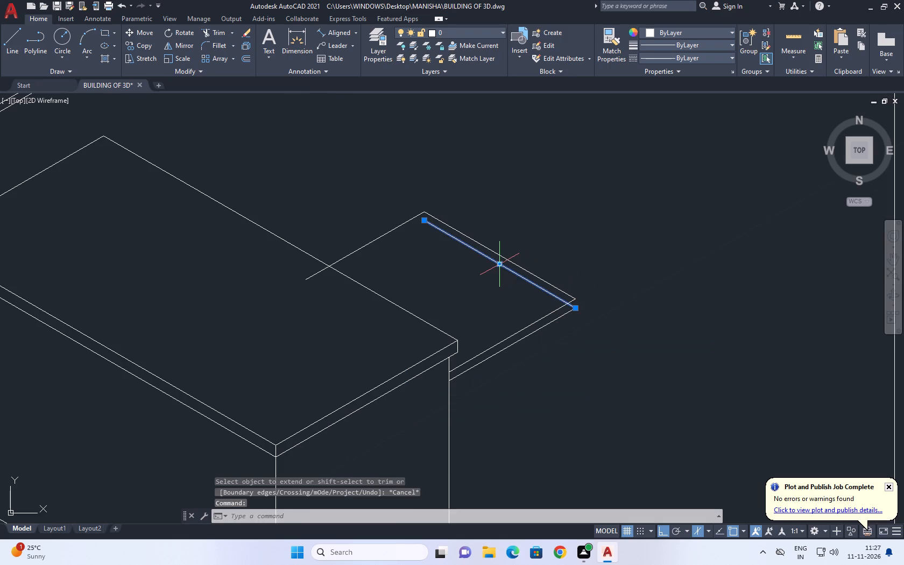
{"action": "key", "text": "Delete"}
Trim the part of the extension's far short edge that crosses the boxed counter's top.
{"action": "middle_click_drag", "start_coordinate": [415, 277], "coordinate": [421, 281]}
{"action": "type", "text": "TR"}
{"action": "key", "text": "space"}
{"action": "left_click", "coordinate": [332, 281]}
{"action": "left_click", "coordinate": [288, 270]}
{"action": "key", "text": "space"}
Draw a short vertical line closing the extension slab's outer near corner between its upper and lower edges.
{"action": "key", "text": "l"}
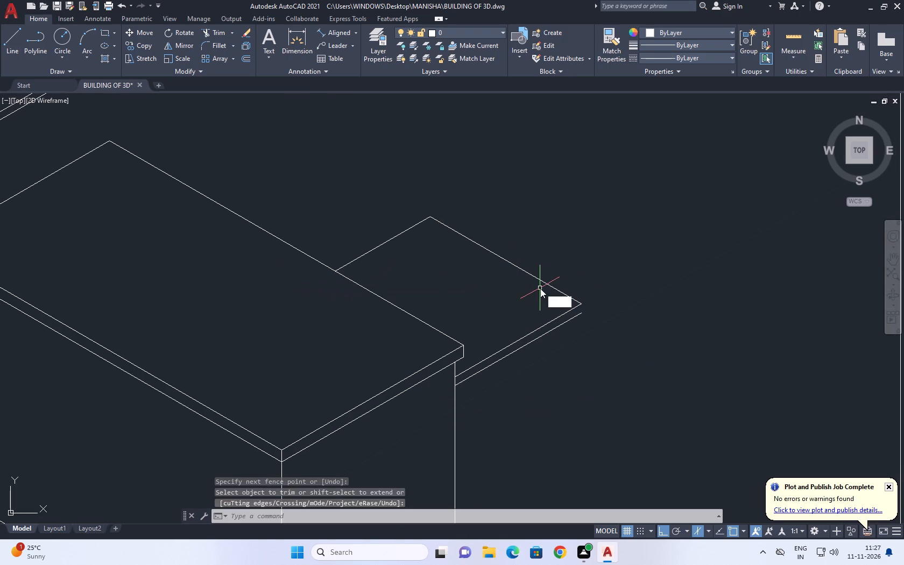
{"action": "key", "text": "space"}
{"action": "scroll", "coordinate": [588, 308], "scroll_direction": "up", "scroll_amount": 3}
{"action": "left_click", "coordinate": [567, 328]}
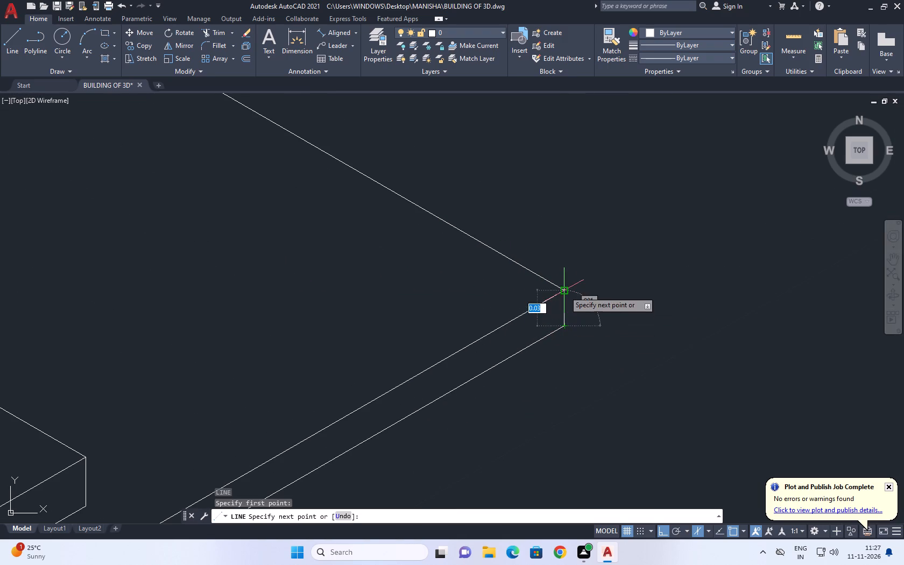
{"action": "left_click", "coordinate": [564, 291]}
{"action": "key", "text": "Escape"}
Draw a narrow leg outline from the slab's outer lower corner: down, a short way inward, and back up past the slab.
{"action": "scroll", "coordinate": [575, 240], "scroll_direction": "down", "scroll_amount": 3}
{"action": "middle_click_drag", "start_coordinate": [589, 226], "coordinate": [589, 227]}
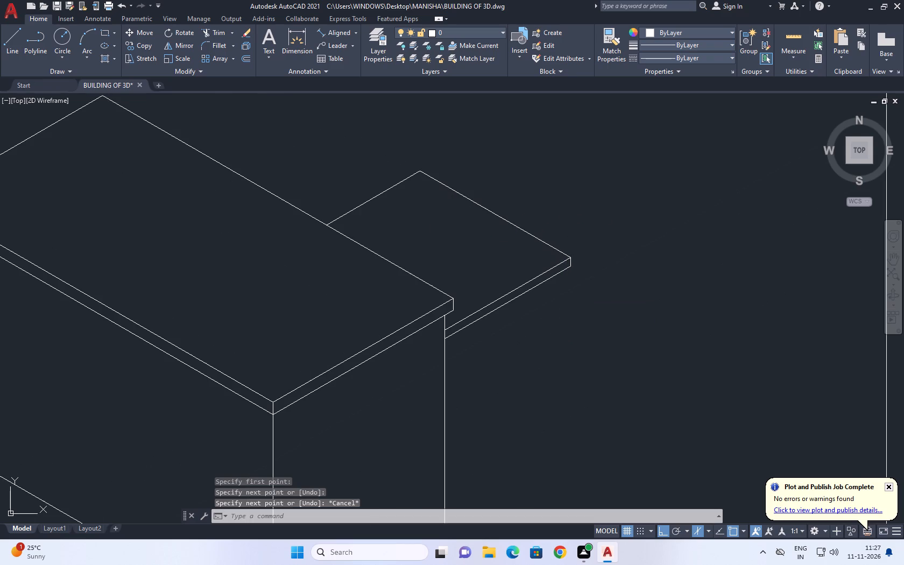
{"action": "middle_click_drag", "start_coordinate": [589, 227], "coordinate": [563, 235]}
{"action": "scroll", "coordinate": [562, 231], "scroll_direction": "down", "scroll_amount": 1}
{"action": "middle_click_drag", "start_coordinate": [535, 307], "coordinate": [530, 291]}
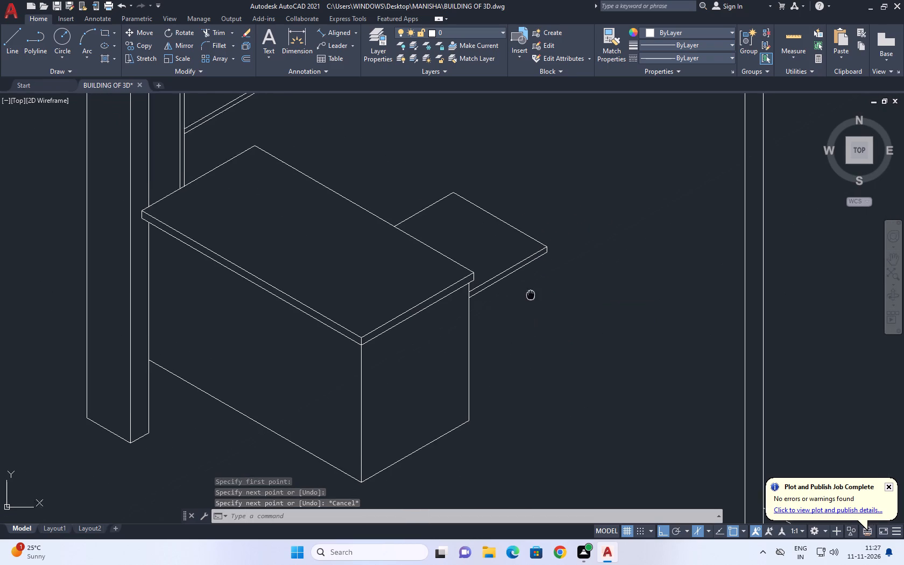
{"action": "middle_click_drag", "start_coordinate": [530, 291], "coordinate": [527, 249]}
{"action": "key", "text": "l"}
{"action": "key", "text": "space"}
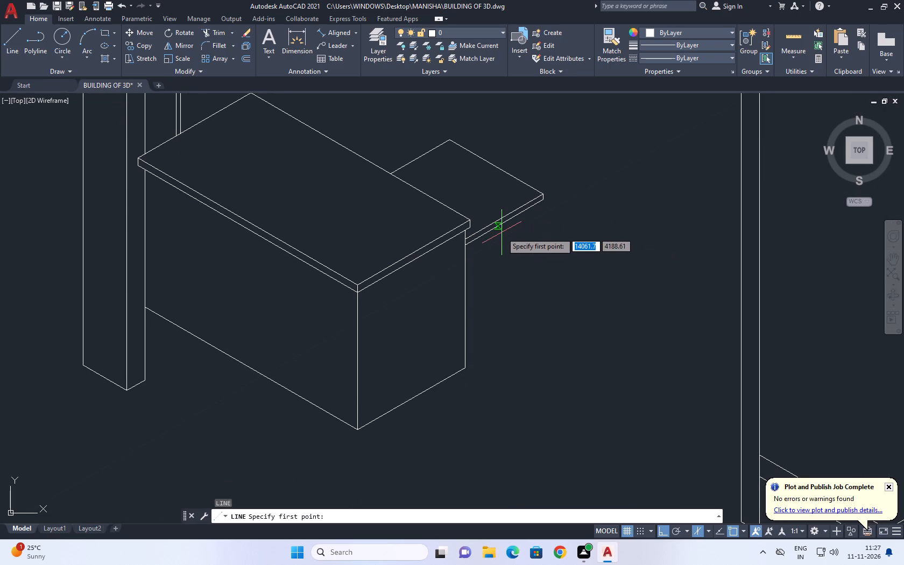
{"action": "scroll", "coordinate": [540, 208], "scroll_direction": "up", "scroll_amount": 2}
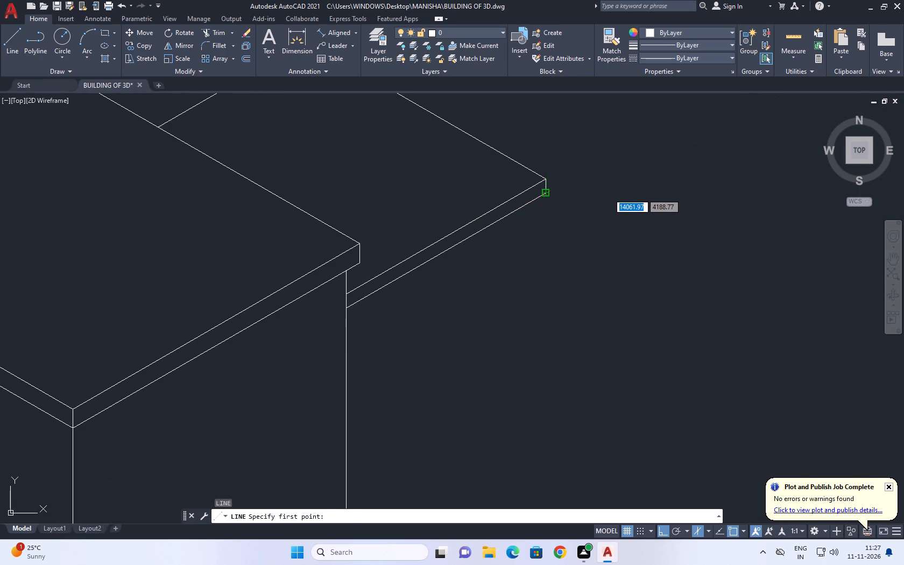
{"action": "left_click", "coordinate": [546, 193]}
{"action": "scroll", "coordinate": [566, 328], "scroll_direction": "down", "scroll_amount": 1}
{"action": "middle_click_drag", "start_coordinate": [570, 359], "coordinate": [555, 246]}
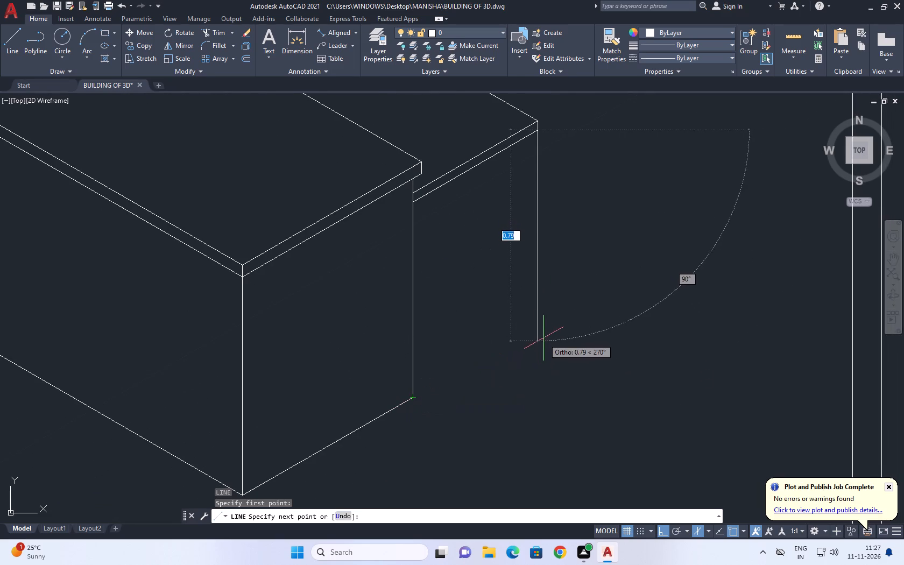
{"action": "left_click", "coordinate": [538, 329]}
{"action": "left_click", "coordinate": [528, 331]}
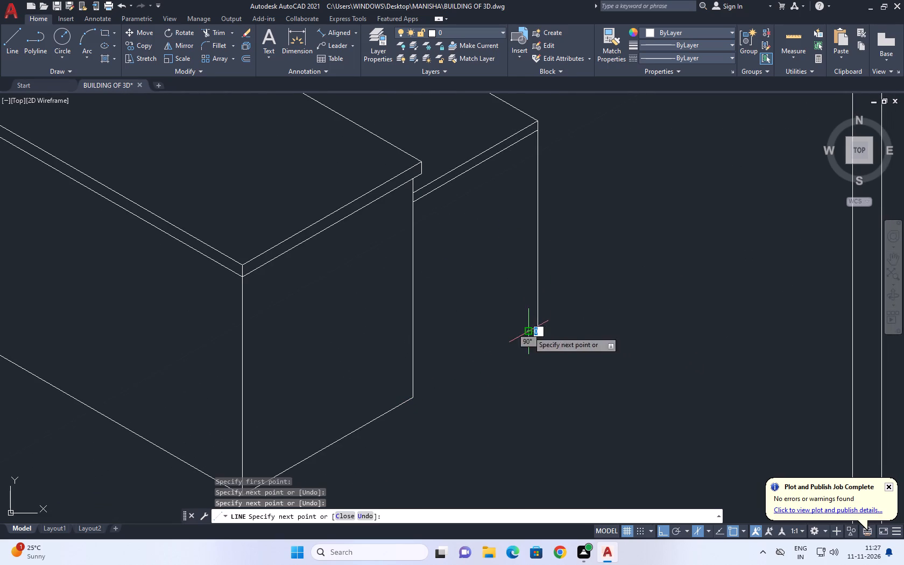
{"action": "scroll", "coordinate": [511, 123], "scroll_direction": "up", "scroll_amount": 1}
{"action": "middle_click_drag", "start_coordinate": [524, 117], "coordinate": [538, 204]}
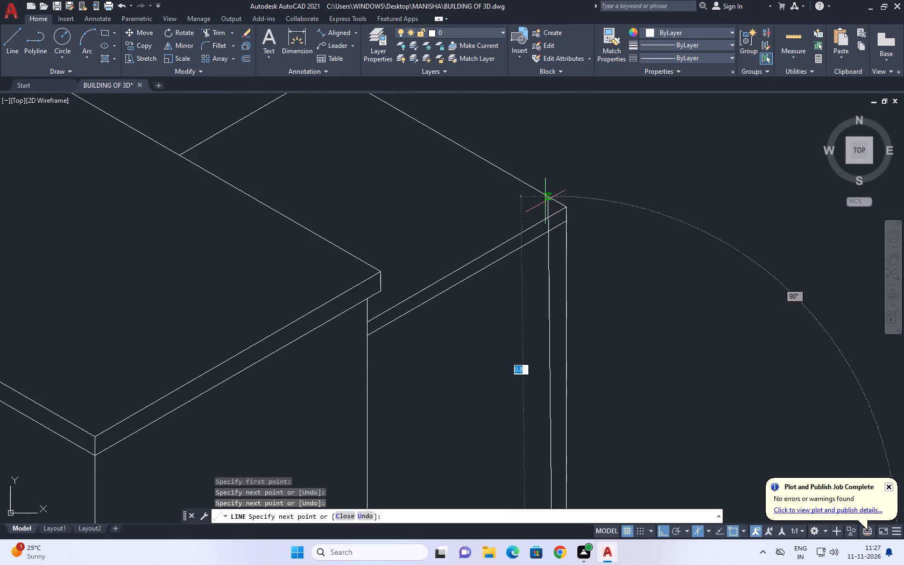
{"action": "scroll", "coordinate": [547, 188], "scroll_direction": "up", "scroll_amount": 1}
{"action": "left_click", "coordinate": [551, 150]}
{"action": "key", "text": "Escape"}
Trim the leg's inner vertical line at the slab's lower edge and delete the leftover piece above.
{"action": "key", "text": "t"}
{"action": "type", "text": "R"}
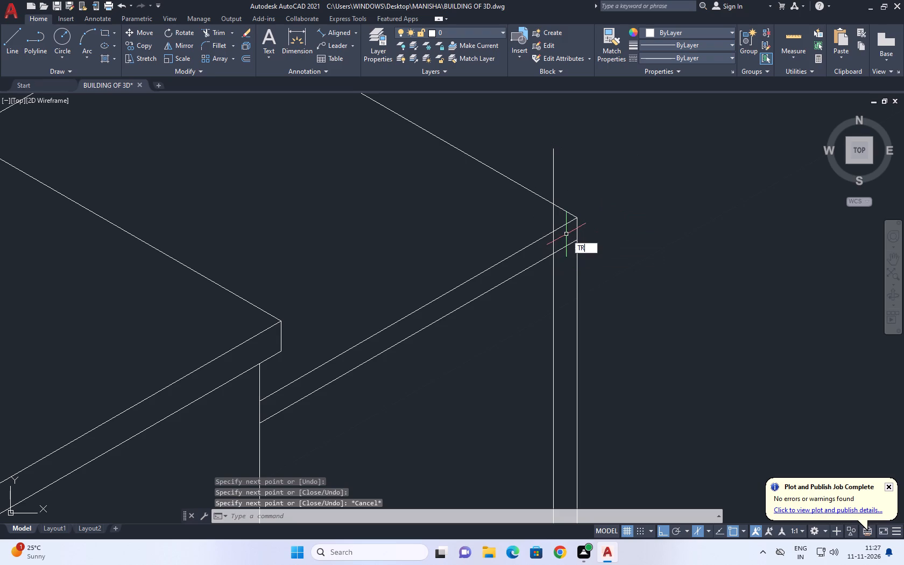
{"action": "key", "text": "space"}
{"action": "left_click", "coordinate": [554, 247]}
{"action": "key", "text": "Escape"}
{"action": "left_click", "coordinate": [575, 154]}
{"action": "left_click_drag", "start_coordinate": [552, 150], "coordinate": [520, 146]}
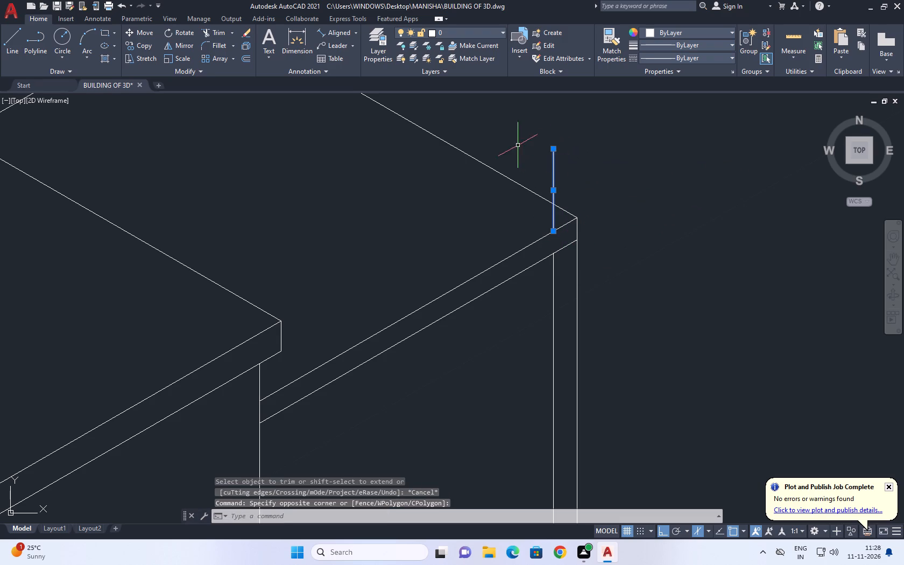
{"action": "key", "text": "Delete"}
Copy the slab's lower near edge a short distance straight down as an apron line beneath it.
{"action": "scroll", "coordinate": [548, 192], "scroll_direction": "down", "scroll_amount": 4}
{"action": "scroll", "coordinate": [546, 277], "scroll_direction": "up", "scroll_amount": 2}
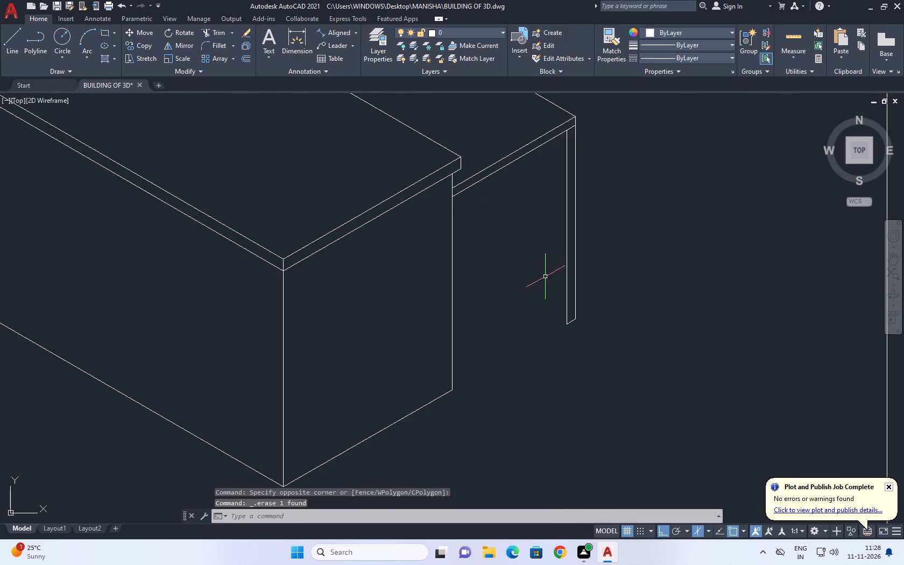
{"action": "middle_click_drag", "start_coordinate": [533, 269], "coordinate": [567, 289]}
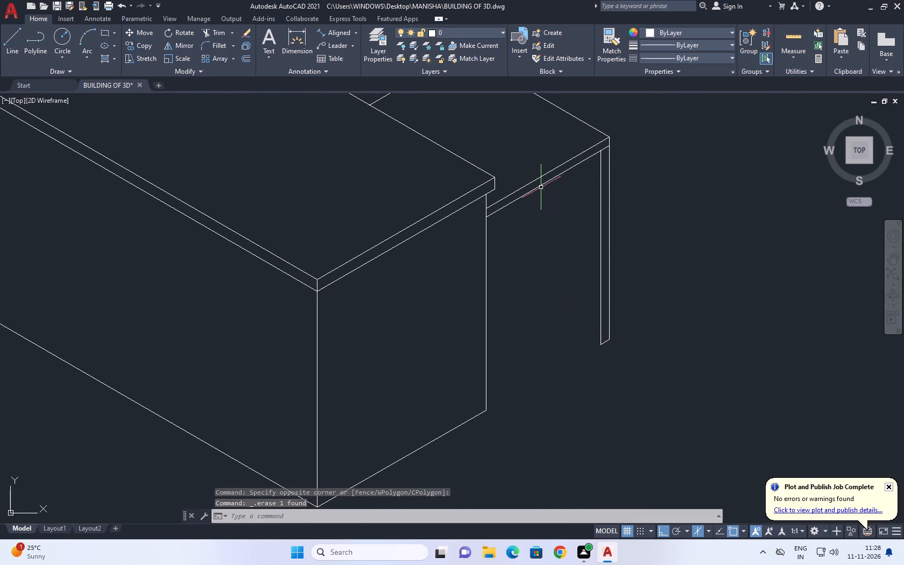
{"action": "left_click", "coordinate": [539, 186]}
{"action": "middle_click_drag", "start_coordinate": [542, 190], "coordinate": [563, 268]}
{"action": "key", "text": "c"}
{"action": "type", "text": "O"}
{"action": "key", "text": "space"}
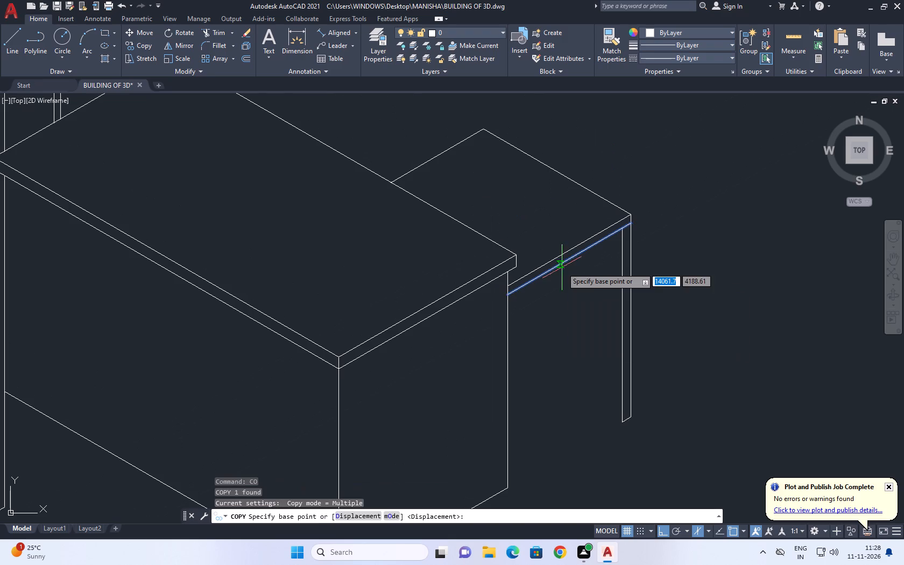
{"action": "left_click", "coordinate": [567, 259]}
{"action": "left_click", "coordinate": [568, 280]}
{"action": "key", "text": "Escape"}
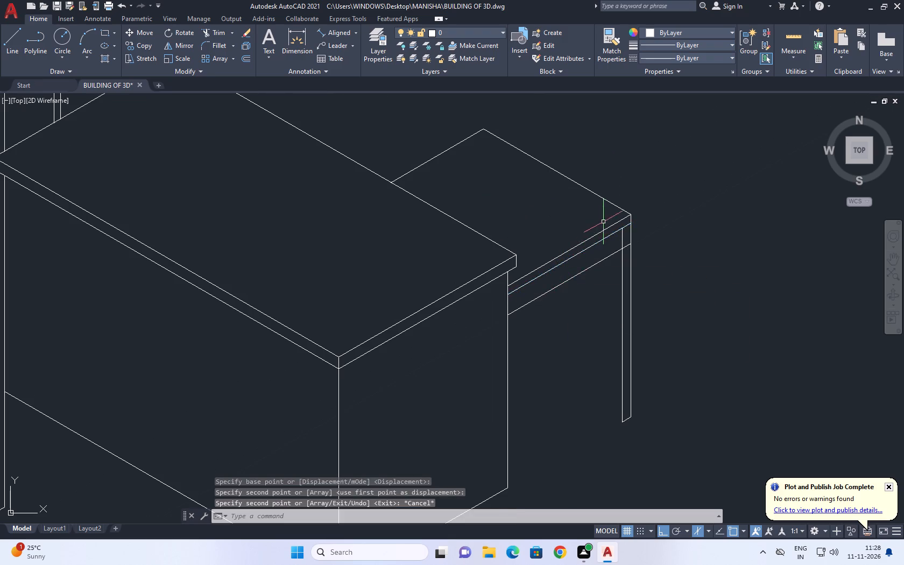
Trim the leg's inner line above the apron line and the apron line's end inside the leg.
{"action": "middle_click_drag", "start_coordinate": [609, 238], "coordinate": [618, 290]}
{"action": "type", "text": "TR"}
{"action": "key", "text": "space"}
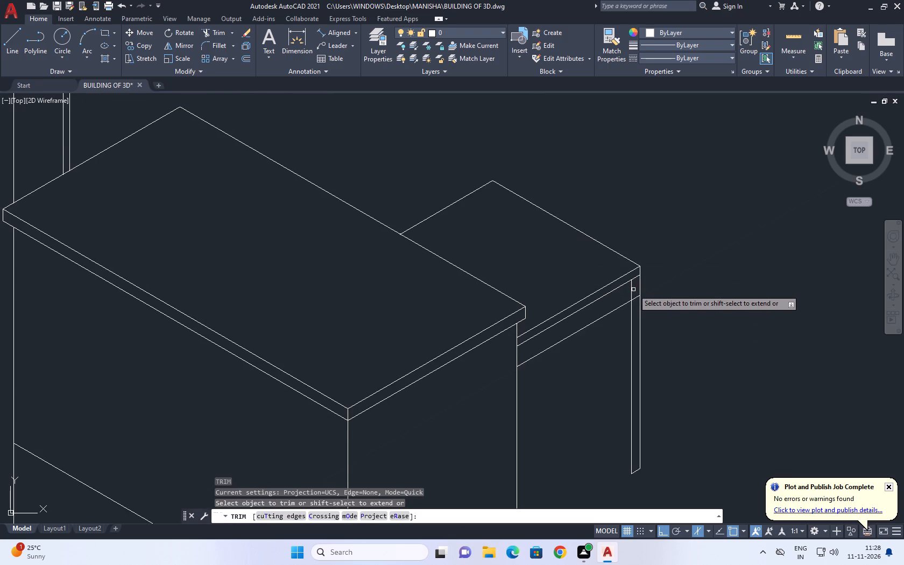
{"action": "left_click", "coordinate": [633, 289]}
{"action": "left_click", "coordinate": [629, 291]}
{"action": "left_click", "coordinate": [635, 297]}
{"action": "key", "text": "Escape"}
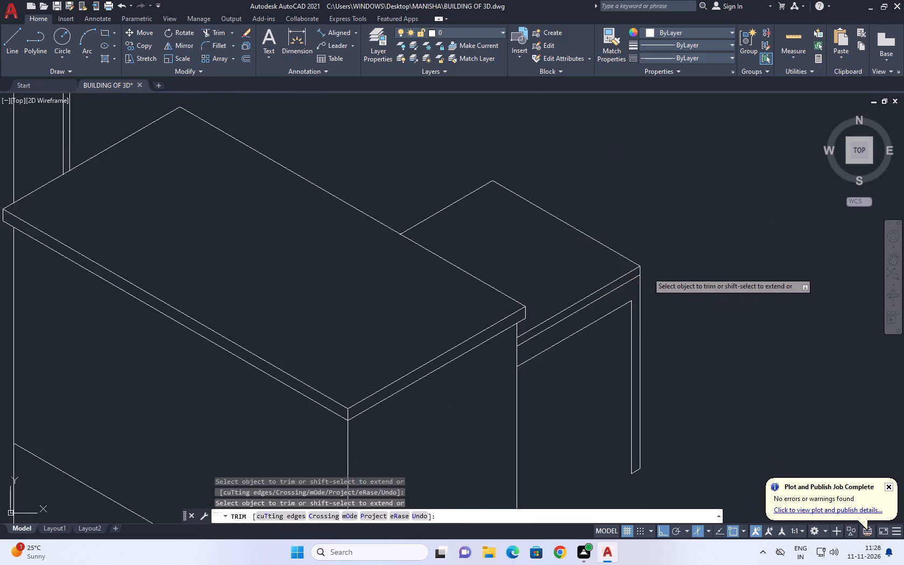
Draw a second narrow leg below the apron line near the boxed counter, running its inner side up past that line.
{"action": "scroll", "coordinate": [648, 271], "scroll_direction": "down", "scroll_amount": 3}
{"action": "middle_click_drag", "start_coordinate": [657, 298], "coordinate": [646, 298]}
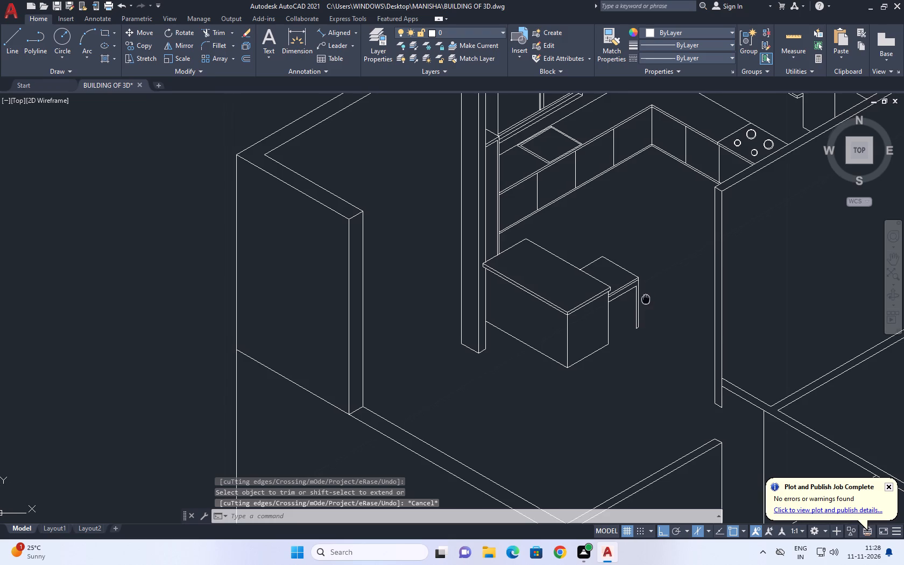
{"action": "middle_click_drag", "start_coordinate": [646, 298], "coordinate": [645, 298]}
{"action": "scroll", "coordinate": [617, 300], "scroll_direction": "up", "scroll_amount": 2}
{"action": "key", "text": "l"}
{"action": "key", "text": "space"}
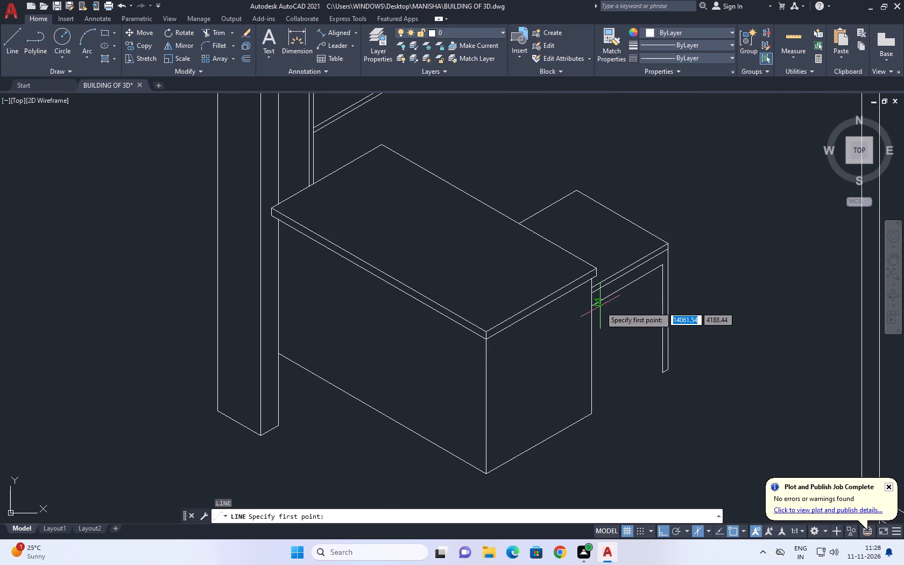
{"action": "left_click", "coordinate": [611, 294]}
{"action": "scroll", "coordinate": [619, 392], "scroll_direction": "up", "scroll_amount": 1}
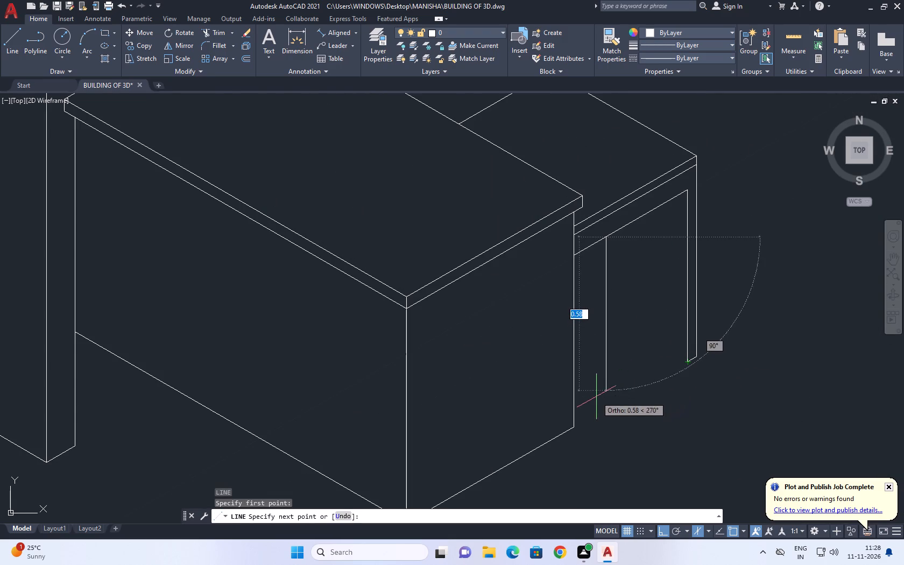
{"action": "left_click_drag", "start_coordinate": [608, 406], "coordinate": [589, 408]}
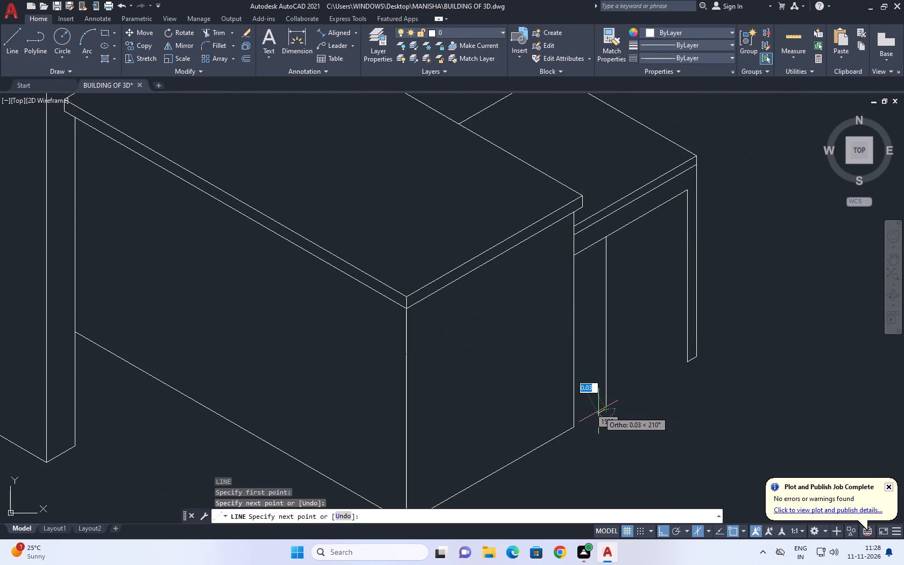
{"action": "scroll", "coordinate": [598, 411], "scroll_direction": "up", "scroll_amount": 1}
{"action": "left_click", "coordinate": [595, 409]}
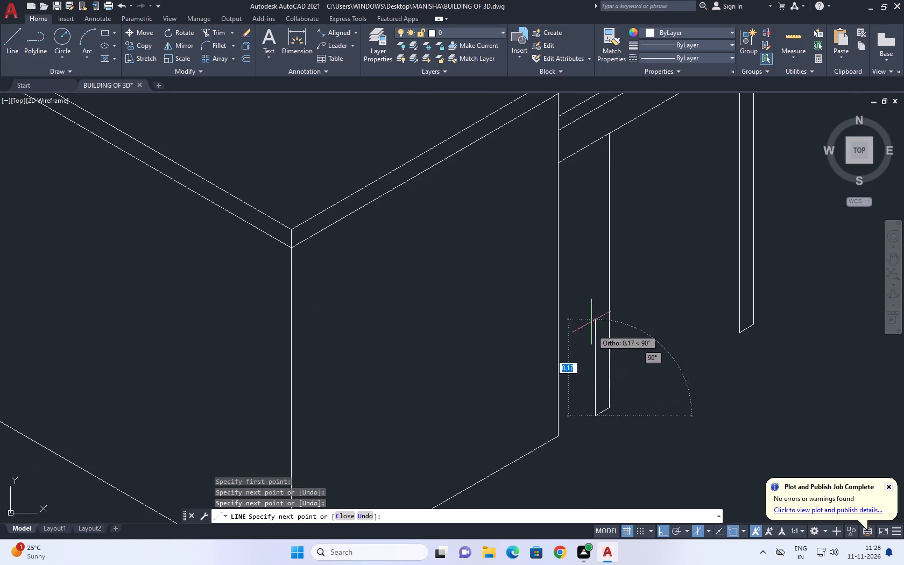
{"action": "middle_click_drag", "start_coordinate": [585, 236], "coordinate": [589, 291]}
{"action": "scroll", "coordinate": [606, 206], "scroll_direction": "up", "scroll_amount": 1}
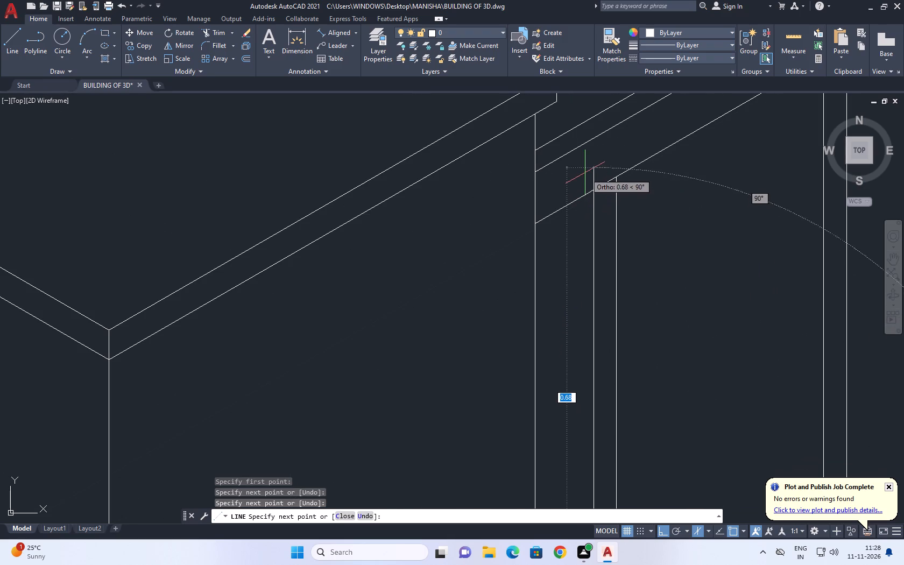
{"action": "left_click", "coordinate": [585, 172]}
{"action": "key", "text": "Escape"}
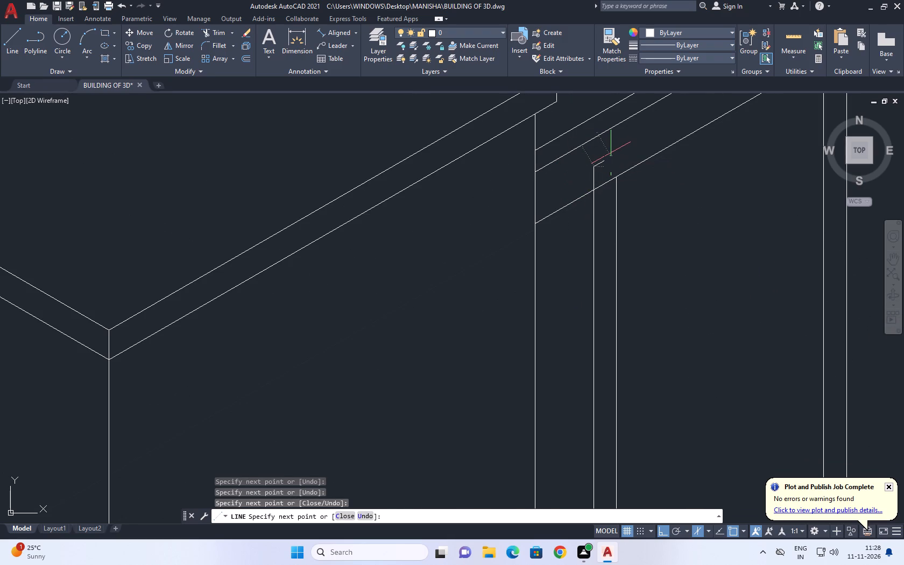
Trim the second leg's inner vertical line where it projects above the apron line.
{"action": "type", "text": "TR"}
{"action": "key", "text": "space"}
{"action": "left_click", "coordinate": [612, 163]}
{"action": "left_click_drag", "start_coordinate": [589, 179], "coordinate": [581, 176]}
{"action": "scroll", "coordinate": [590, 167], "scroll_direction": "down", "scroll_amount": 3}
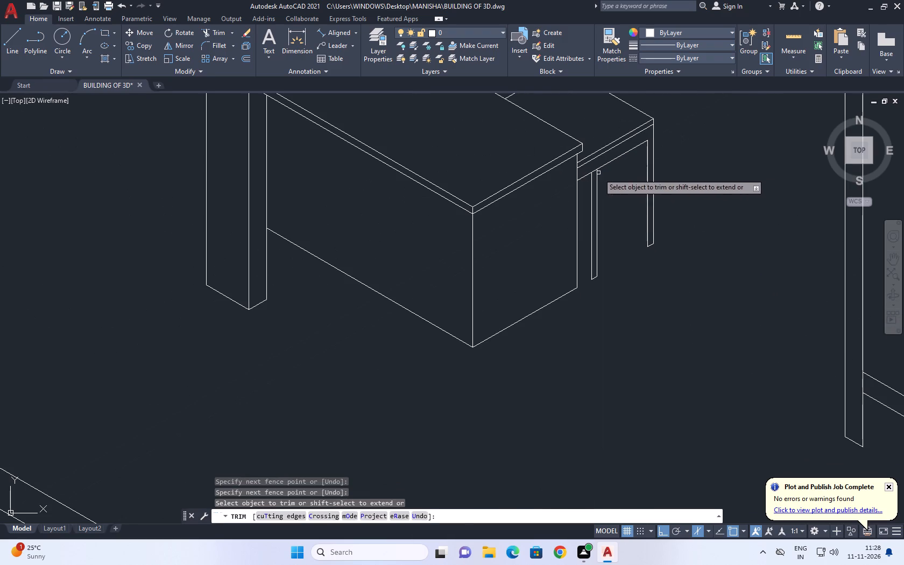
{"action": "key", "text": "Escape"}
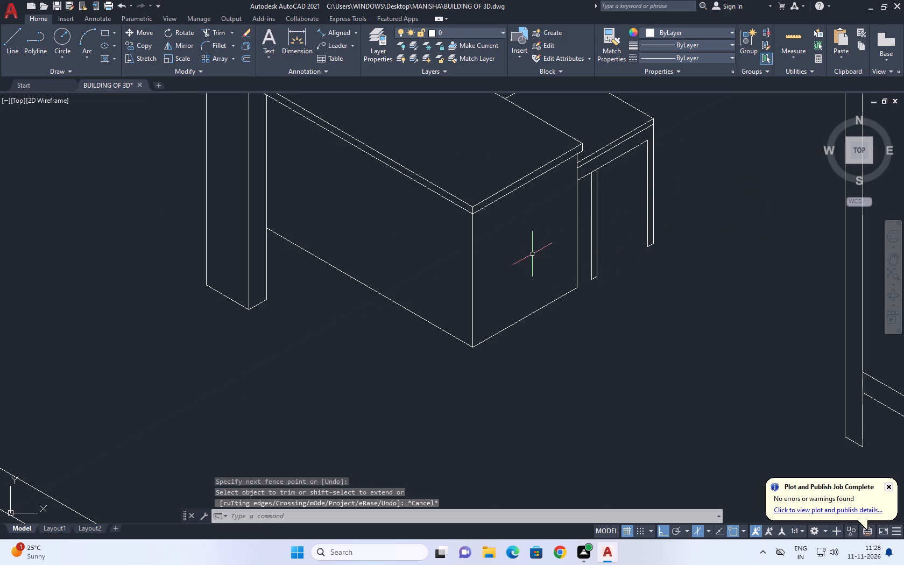
Draw four lines outlining an isometric rhombus, sides about 0.29, over the boxed counter's end face, letting the near corner's lines cross.
{"action": "middle_click_drag", "start_coordinate": [533, 255], "coordinate": [606, 281]}
{"action": "middle_click_drag", "start_coordinate": [666, 252], "coordinate": [665, 257]}
{"action": "middle_click_drag", "start_coordinate": [648, 249], "coordinate": [611, 242]}
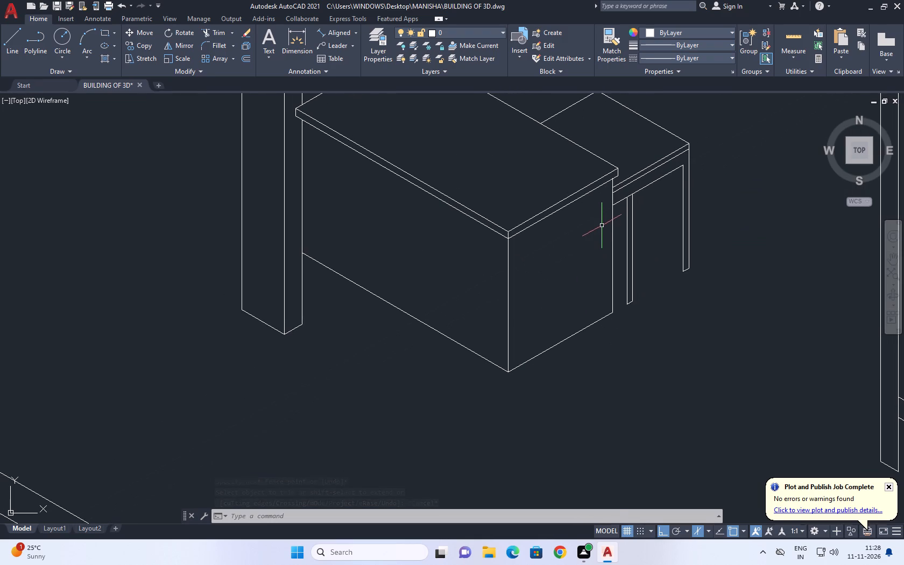
{"action": "type", "text": "L"}
{"action": "key", "text": "space"}
{"action": "scroll", "coordinate": [555, 237], "scroll_direction": "up", "scroll_amount": 1}
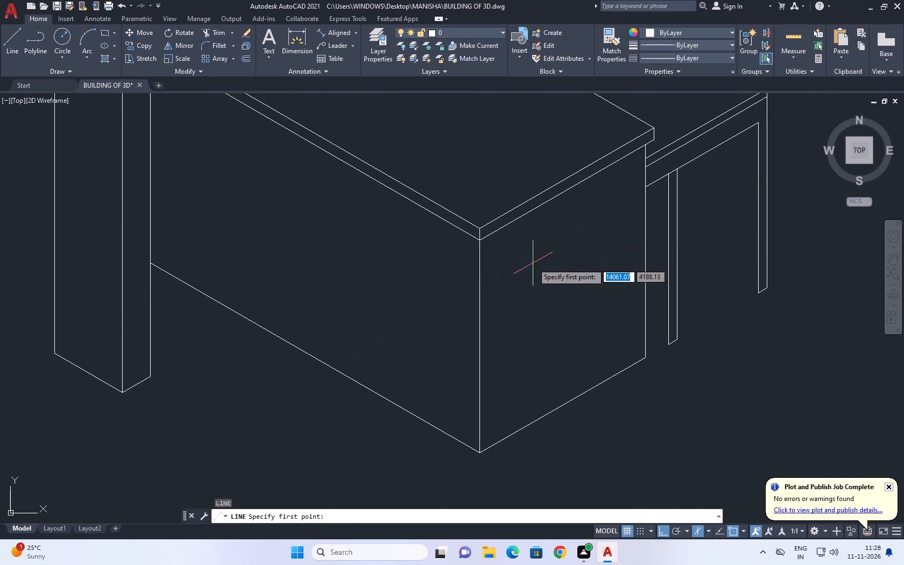
{"action": "left_click", "coordinate": [532, 267]}
{"action": "left_click", "coordinate": [595, 242]}
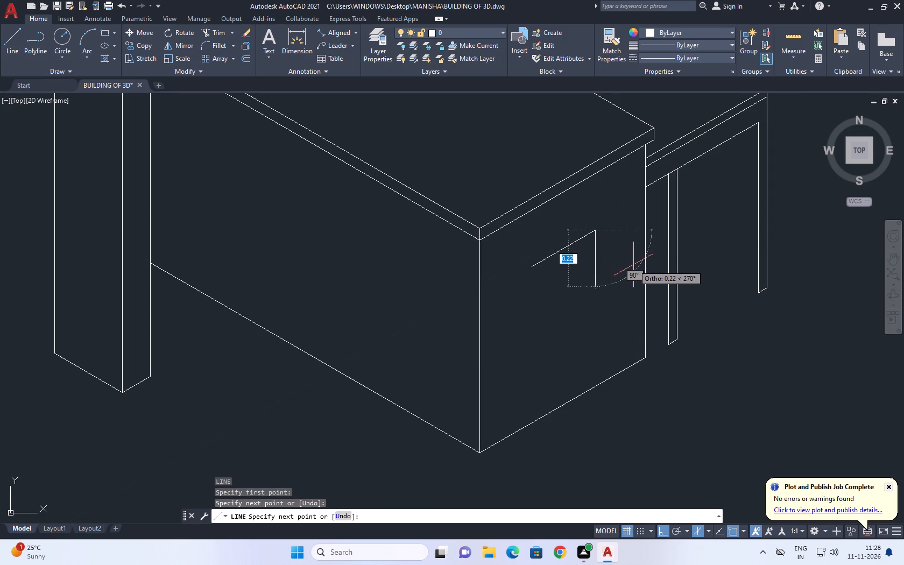
{"action": "key", "text": "F5"}
{"action": "scroll", "coordinate": [641, 268], "scroll_direction": "up", "scroll_amount": 1}
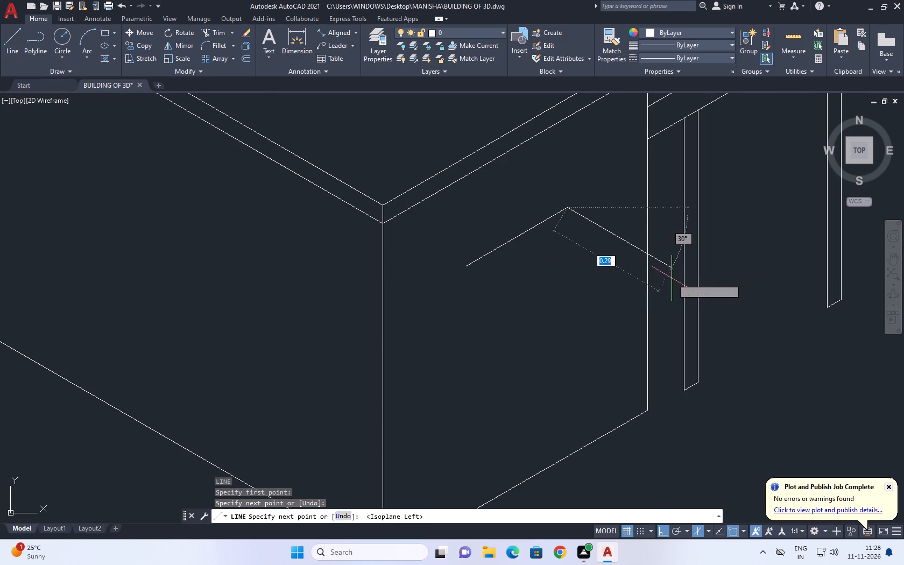
{"action": "left_click", "coordinate": [673, 270]}
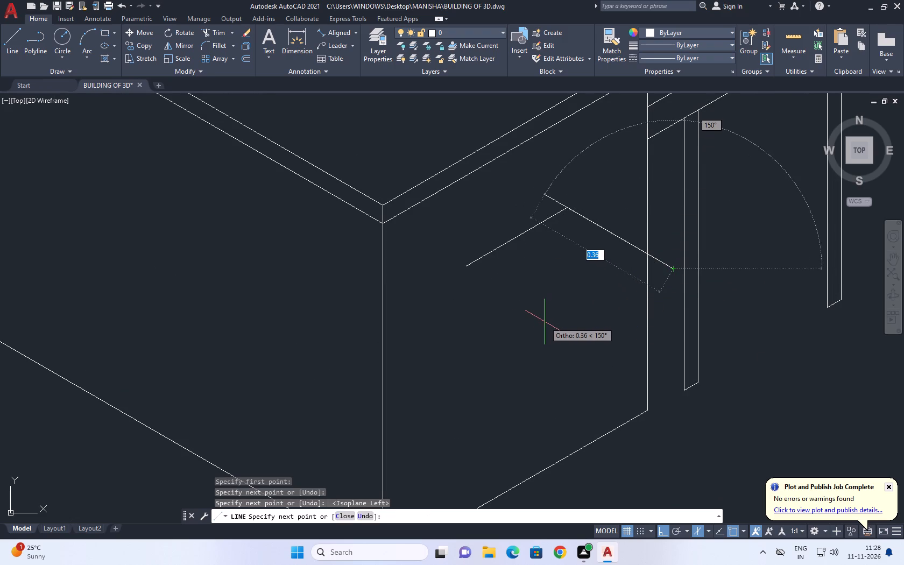
{"action": "key", "text": "F5"}
{"action": "left_click", "coordinate": [546, 331]}
{"action": "key", "text": "space"}
{"action": "key", "text": "space"}
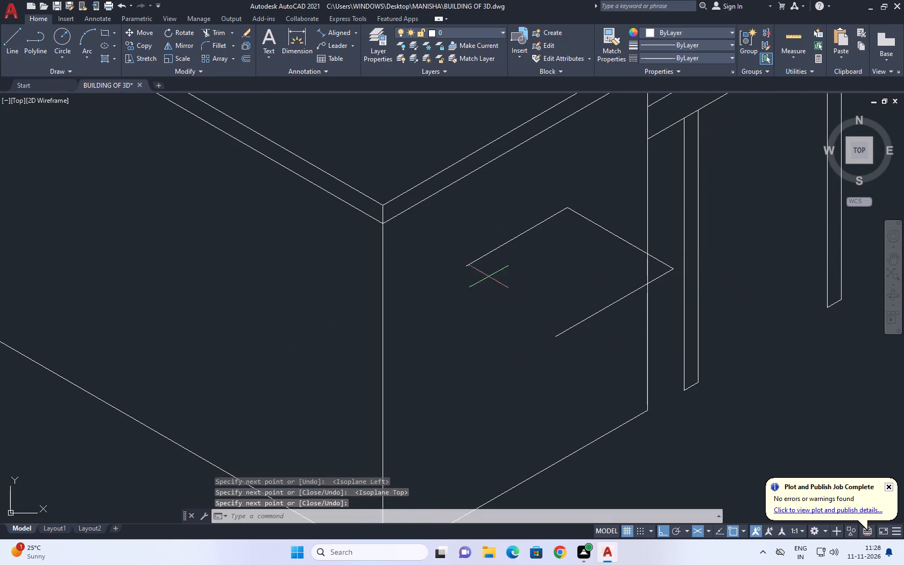
{"action": "left_click", "coordinate": [468, 266]}
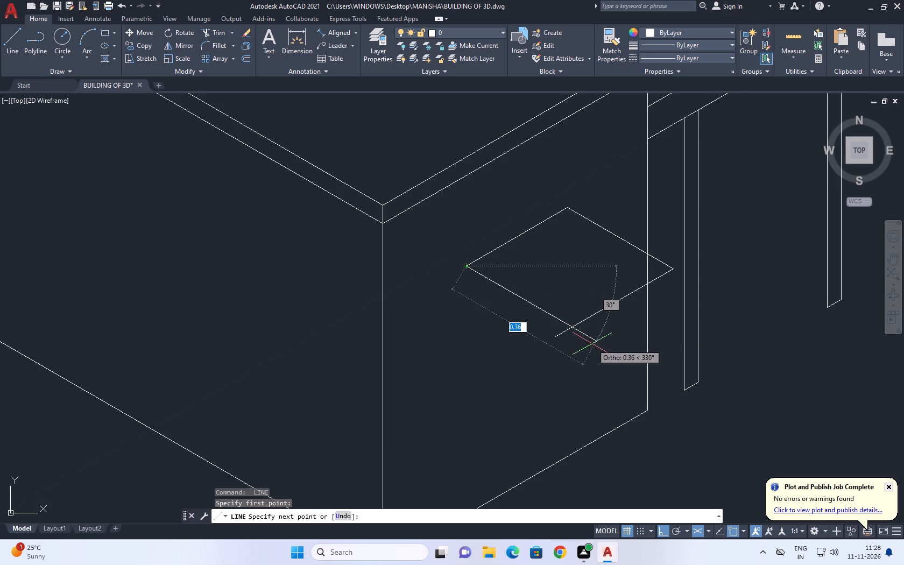
{"action": "left_click", "coordinate": [592, 344]}
{"action": "key", "text": "space"}
Fillet the rhombus's two crossing lines with radius 0 to form a clean near corner.
{"action": "key", "text": "f"}
{"action": "key", "text": "space"}
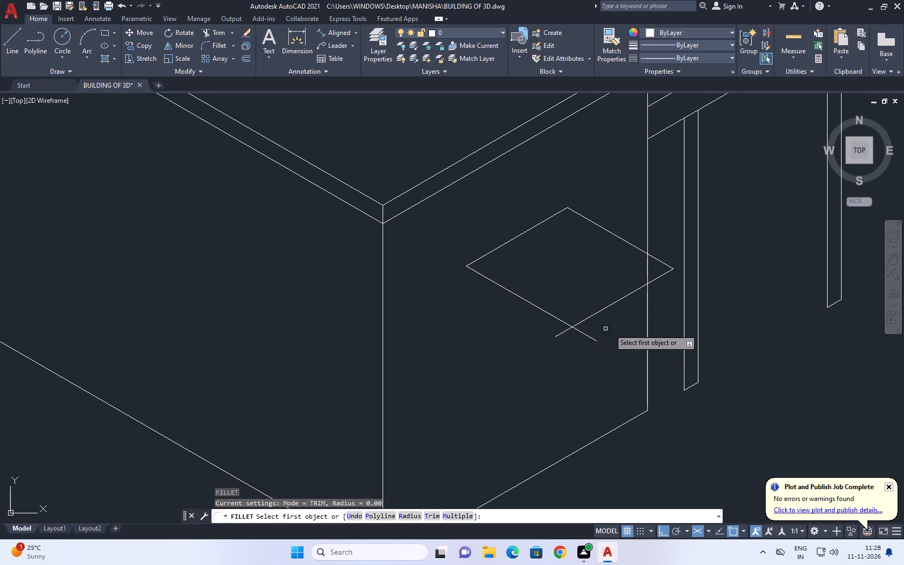
{"action": "middle_click_drag", "start_coordinate": [617, 329], "coordinate": [531, 293]}
{"action": "left_click", "coordinate": [513, 277]}
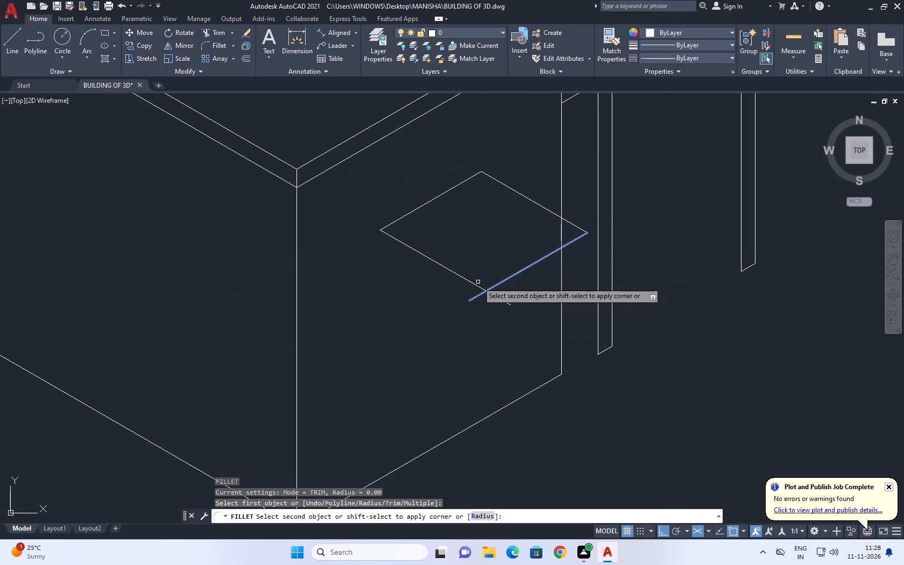
{"action": "left_click", "coordinate": [475, 284]}
{"action": "middle_click_drag", "start_coordinate": [553, 236], "coordinate": [557, 245]}
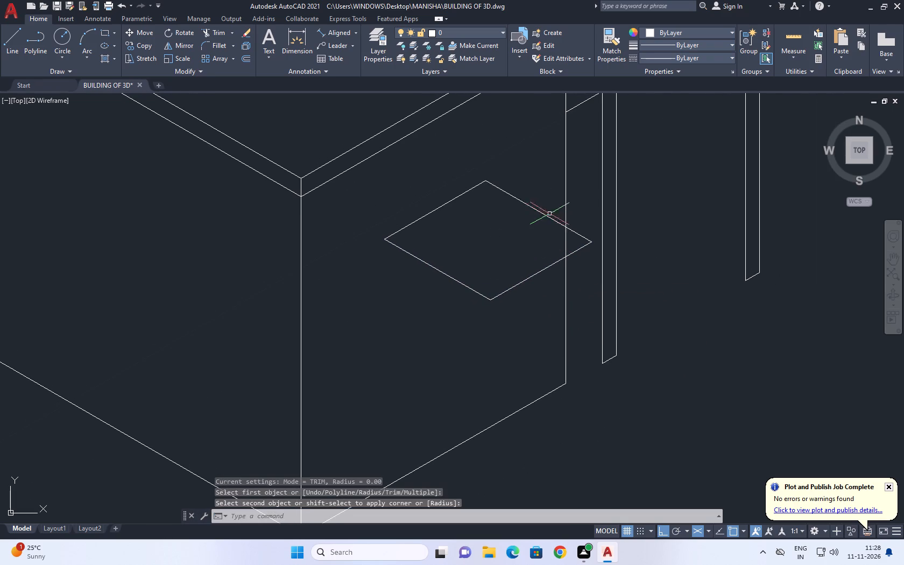
Move the whole rhombus about 0.10 along the 150° isometric direction, toward the counter's front corner edge.
{"action": "left_click_drag", "start_coordinate": [340, 111], "coordinate": [354, 126]}
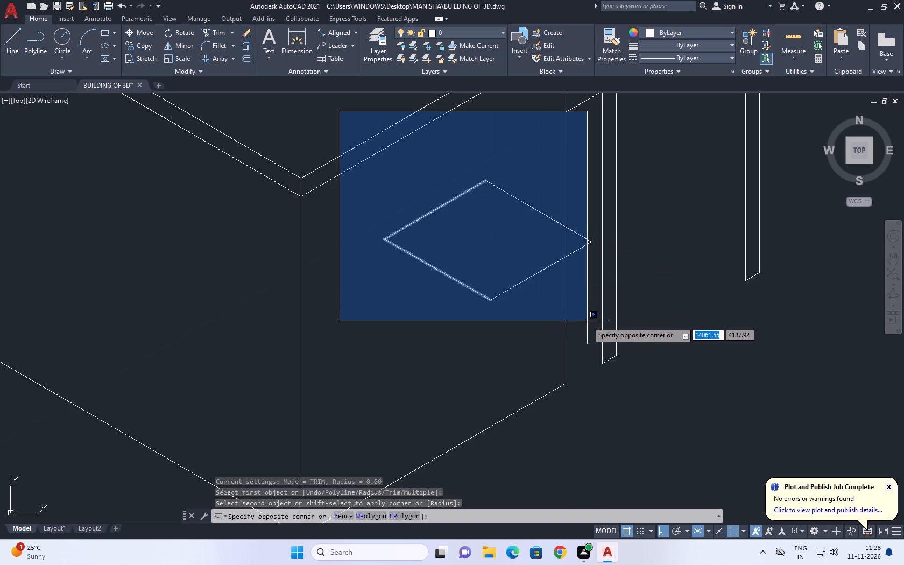
{"action": "left_click", "coordinate": [597, 322]}
{"action": "middle_click_drag", "start_coordinate": [524, 265], "coordinate": [559, 327]}
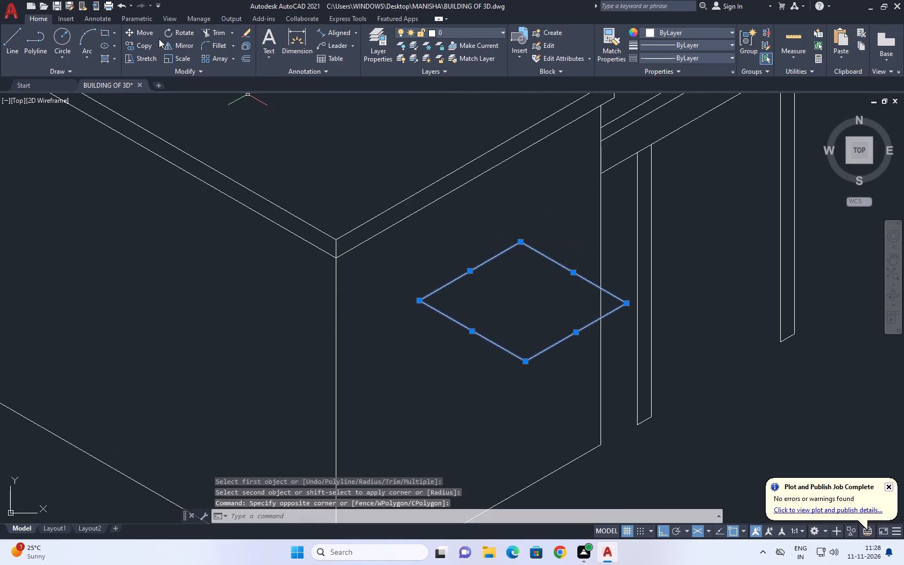
{"action": "left_click", "coordinate": [150, 35]}
{"action": "left_click", "coordinate": [531, 423]}
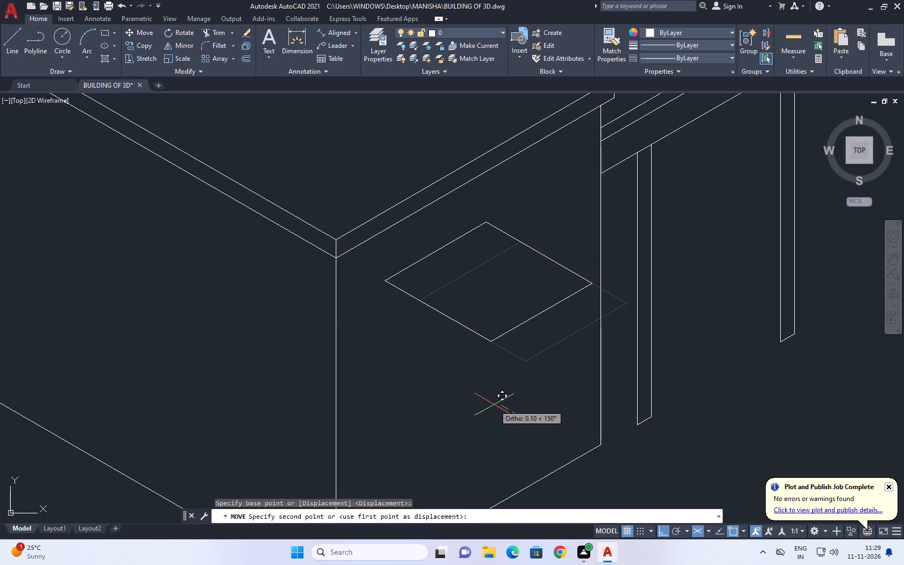
{"action": "left_click", "coordinate": [493, 404]}
{"action": "scroll", "coordinate": [461, 243], "scroll_direction": "down", "scroll_amount": 1}
{"action": "middle_click_drag", "start_coordinate": [520, 301], "coordinate": [501, 260]}
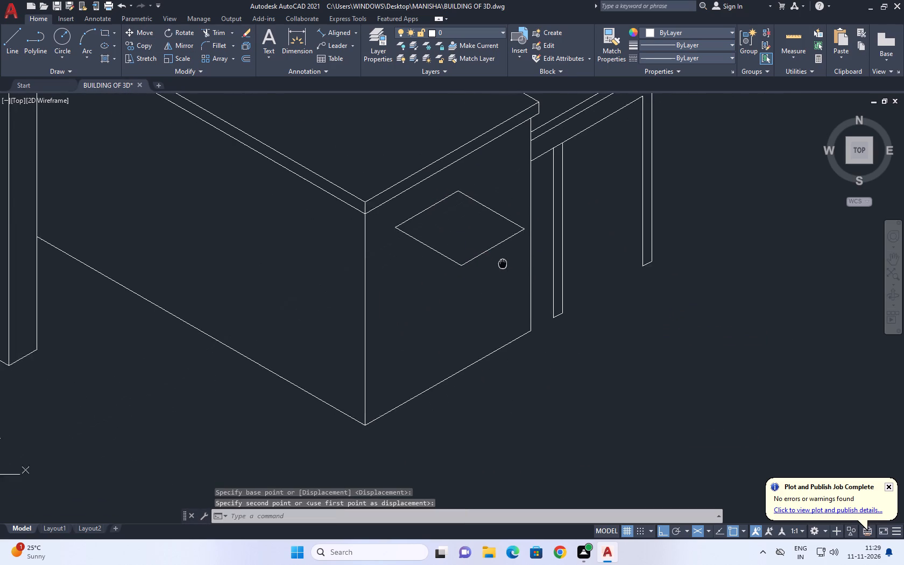
{"action": "middle_click_drag", "start_coordinate": [501, 260], "coordinate": [498, 252]}
{"action": "middle_click_drag", "start_coordinate": [443, 206], "coordinate": [453, 220]}
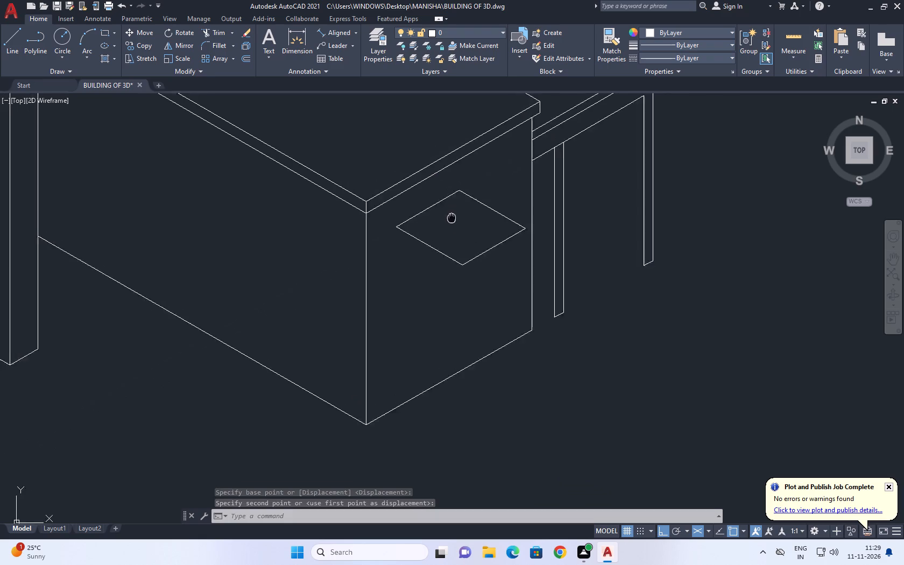
{"action": "middle_click_drag", "start_coordinate": [453, 220], "coordinate": [476, 238]}
Move the counter's front vertical corner edge slightly inward along its long face, behind the countertop's corner.
{"action": "left_click", "coordinate": [404, 287]}
{"action": "left_click", "coordinate": [407, 289]}
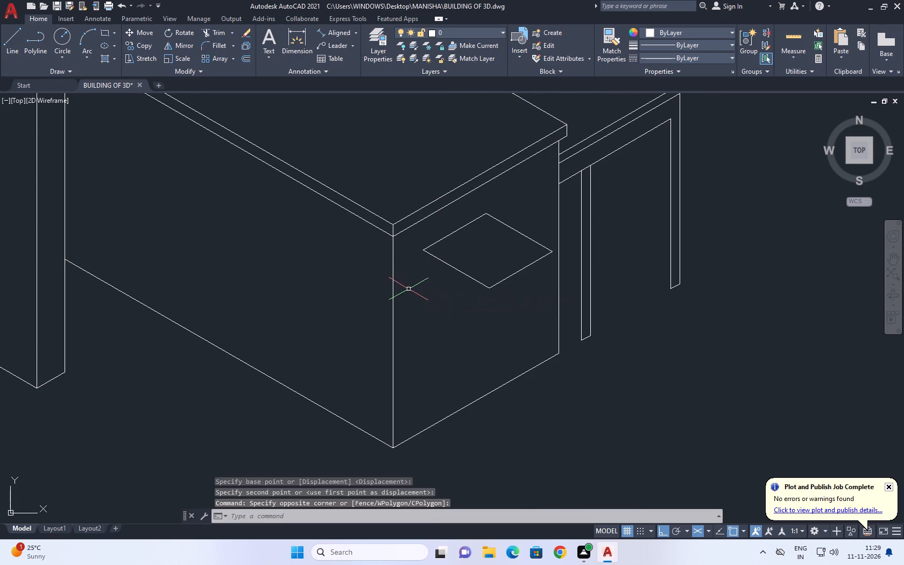
{"action": "left_click", "coordinate": [394, 293]}
{"action": "left_click", "coordinate": [373, 296]}
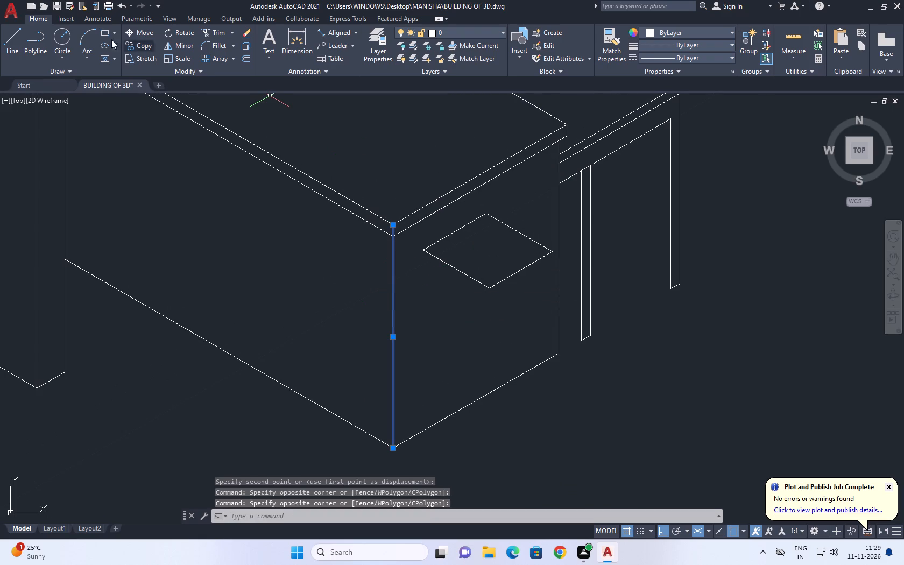
{"action": "left_click", "coordinate": [144, 31]}
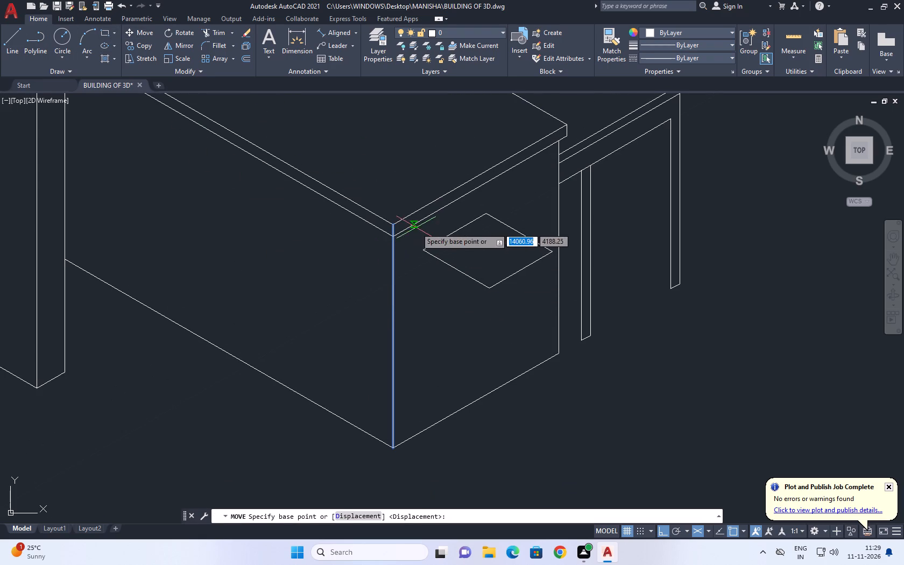
{"action": "left_click", "coordinate": [397, 224]}
{"action": "left_click", "coordinate": [380, 222]}
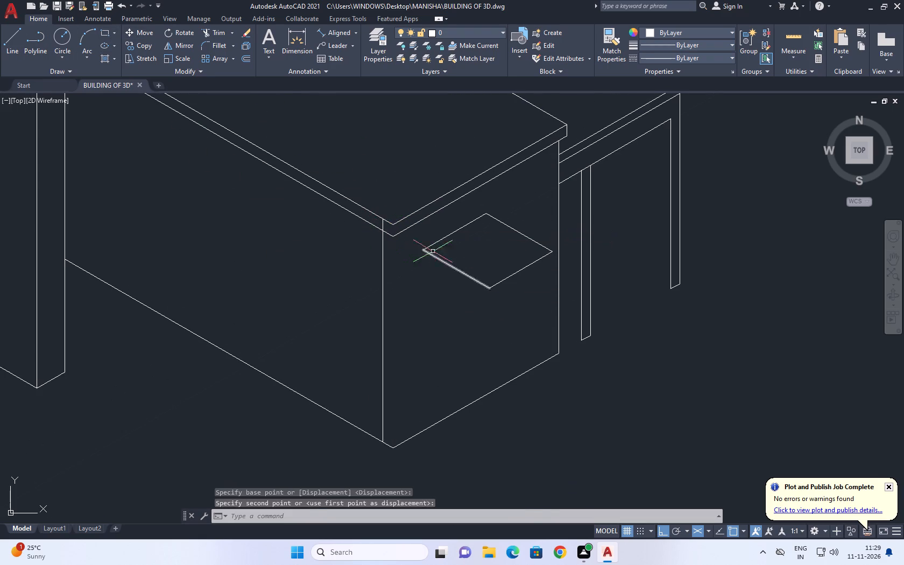
Move the end face's bottom edge about 0.05 at 150° so it starts at the foot of the shifted corner edge.
{"action": "scroll", "coordinate": [437, 251], "scroll_direction": "down", "scroll_amount": 2}
{"action": "middle_click_drag", "start_coordinate": [458, 240], "coordinate": [460, 250]}
{"action": "scroll", "coordinate": [441, 336], "scroll_direction": "up", "scroll_amount": 2}
{"action": "left_click", "coordinate": [446, 320]}
{"action": "left_click", "coordinate": [429, 293]}
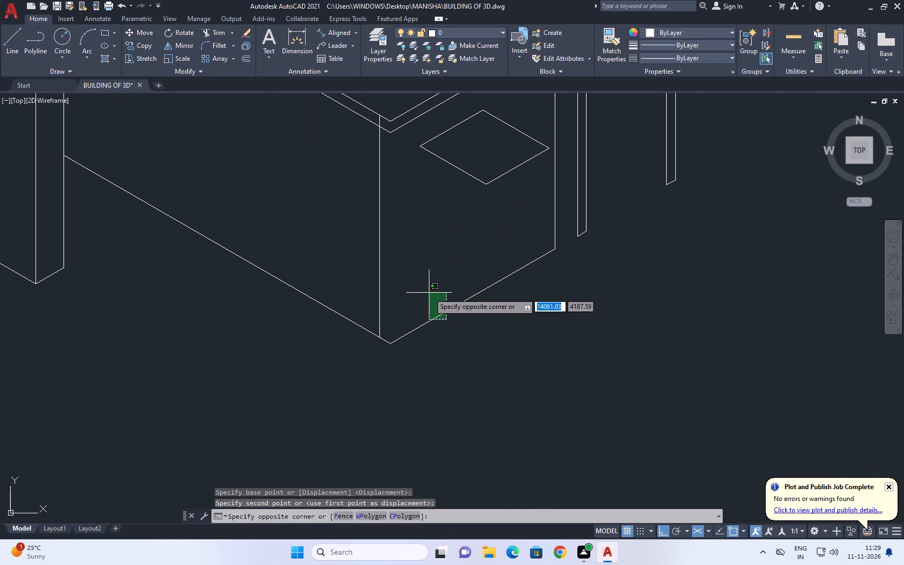
{"action": "scroll", "coordinate": [145, 11], "scroll_direction": "down", "scroll_amount": 1}
{"action": "left_click", "coordinate": [144, 41]}
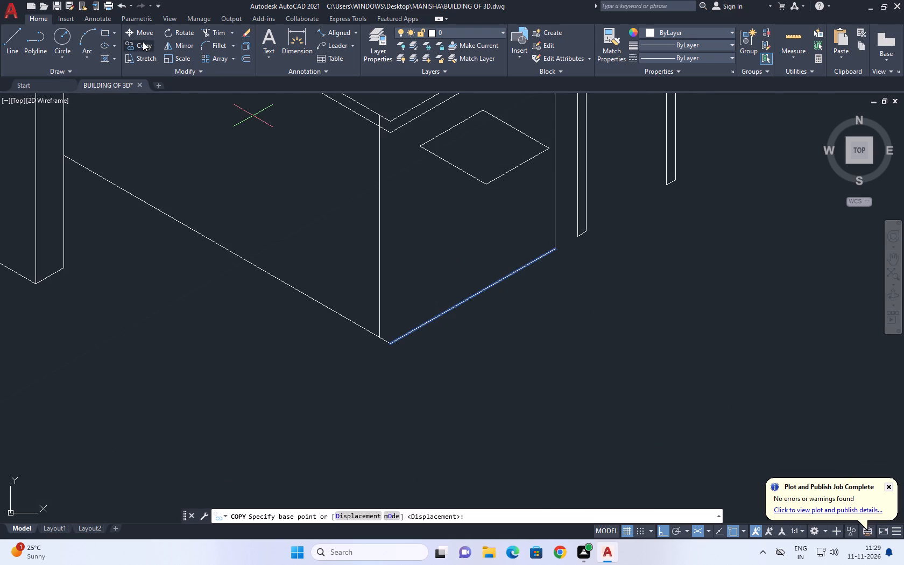
{"action": "left_click", "coordinate": [144, 31]}
{"action": "left_click", "coordinate": [407, 336]}
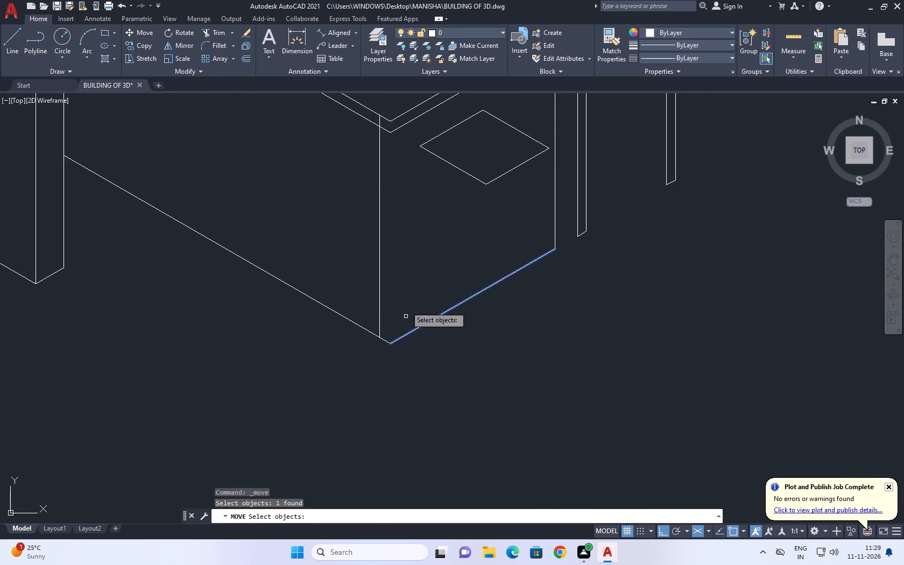
{"action": "right_click_drag", "start_coordinate": [404, 282], "coordinate": [404, 278]}
{"action": "left_click", "coordinate": [390, 344]}
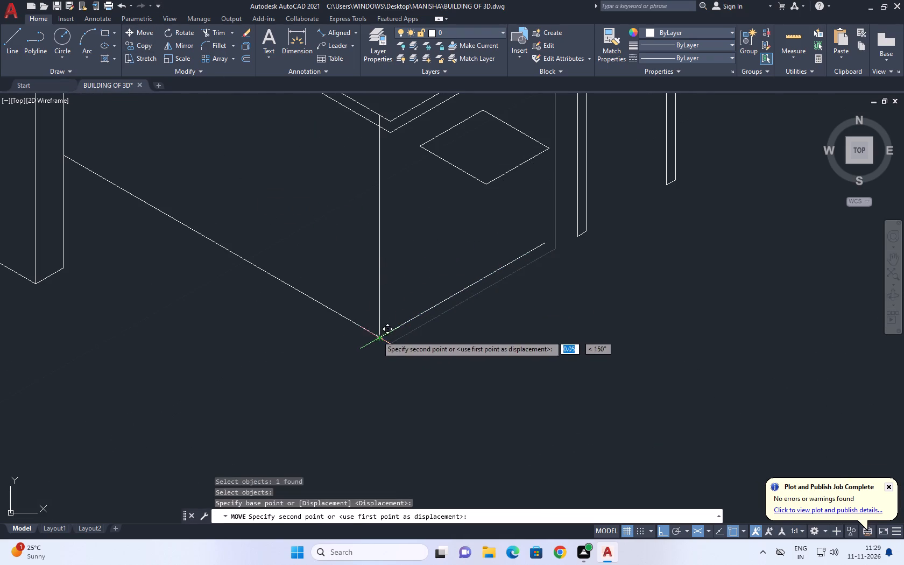
{"action": "left_click", "coordinate": [376, 335]}
Trim the long face's bottom line where it projects past the shifted corner edge.
{"action": "left_click", "coordinate": [211, 32]}
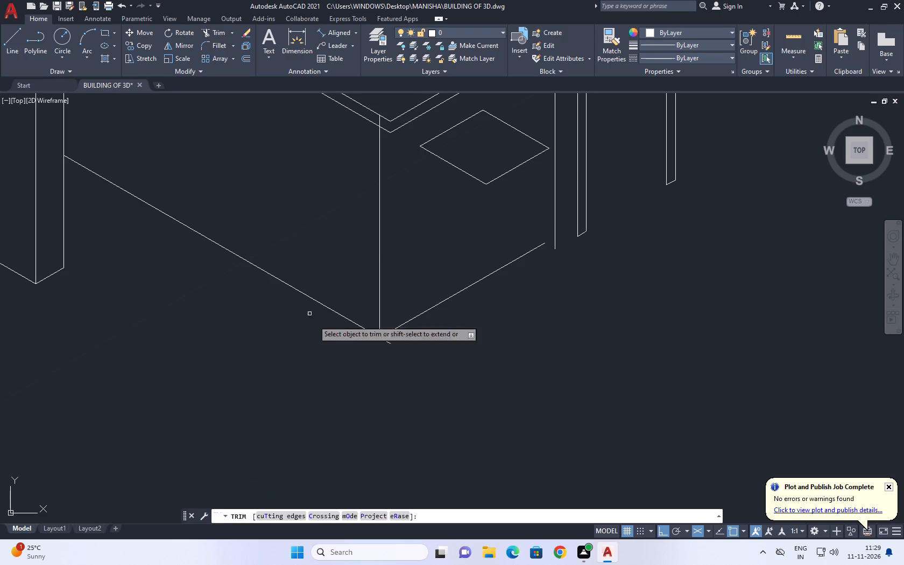
{"action": "left_click", "coordinate": [384, 343]}
{"action": "right_click", "coordinate": [430, 342]}
{"action": "left_click_drag", "start_coordinate": [474, 359], "coordinate": [455, 359]}
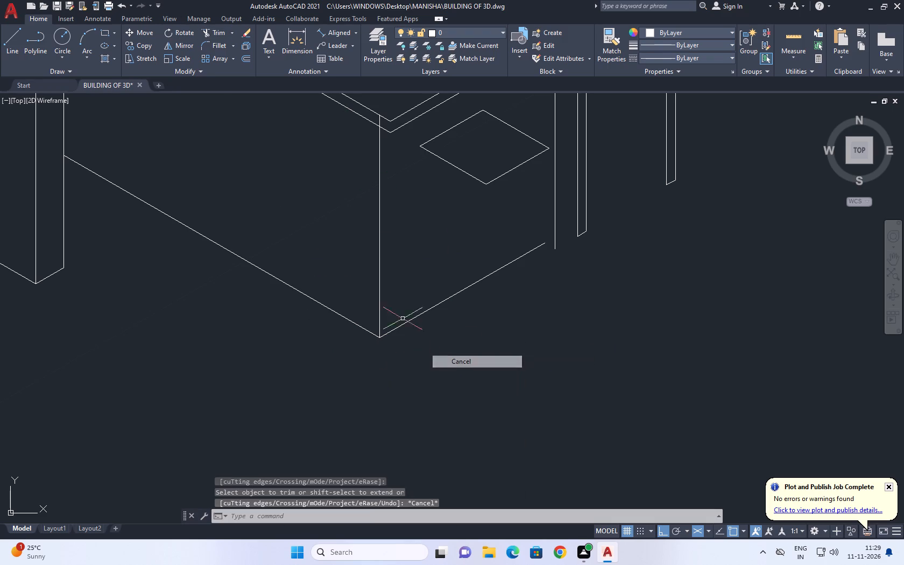
Fillet the end face's bottom edge to its far vertical edge so they meet at a corner.
{"action": "left_click", "coordinate": [223, 40]}
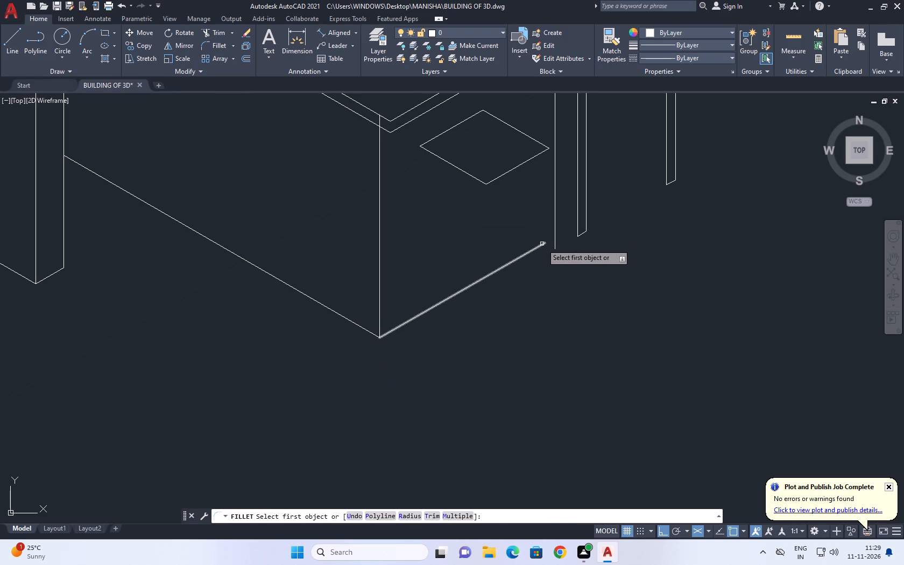
{"action": "left_click", "coordinate": [542, 244]}
{"action": "left_click", "coordinate": [556, 227]}
Trim the front corner edge where it projects above the countertop's lower edge.
{"action": "middle_click_drag", "start_coordinate": [452, 187], "coordinate": [465, 285]}
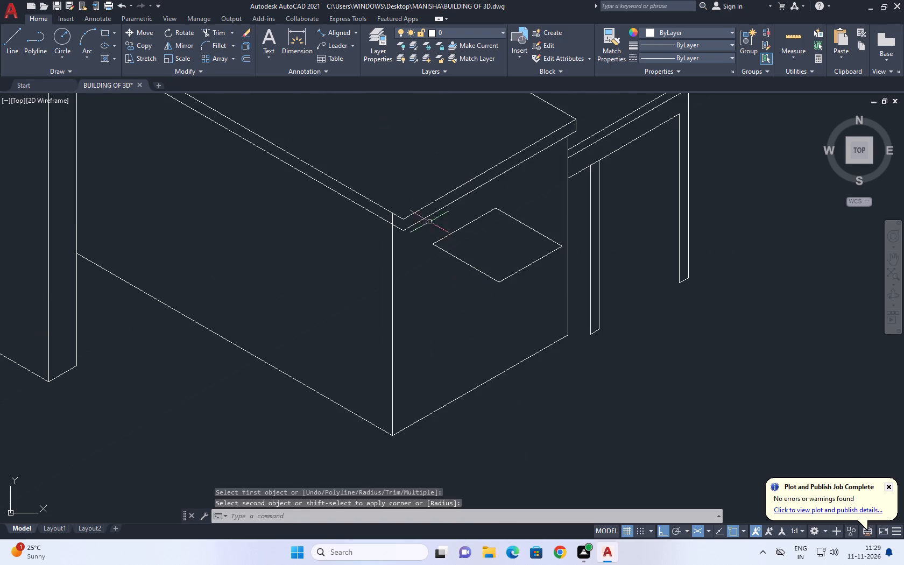
{"action": "scroll", "coordinate": [419, 210], "scroll_direction": "up", "scroll_amount": 2}
{"action": "scroll", "coordinate": [366, 226], "scroll_direction": "down", "scroll_amount": 2}
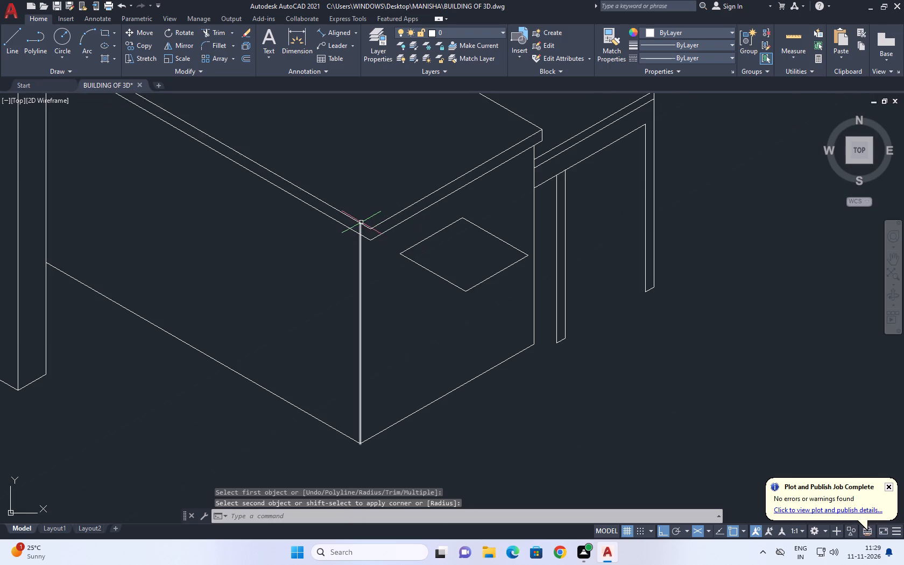
{"action": "scroll", "coordinate": [377, 232], "scroll_direction": "down", "scroll_amount": 1}
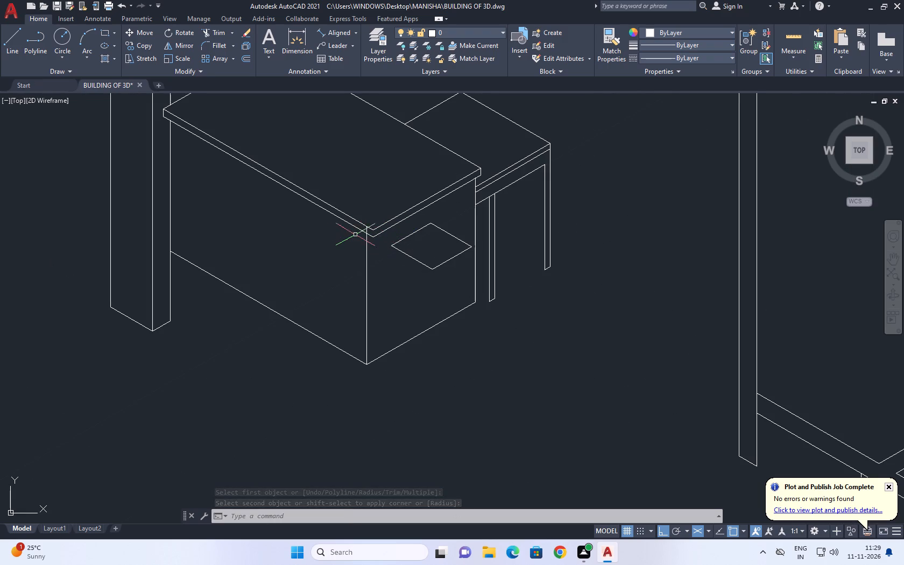
{"action": "scroll", "coordinate": [355, 235], "scroll_direction": "up", "scroll_amount": 1}
{"action": "left_click", "coordinate": [220, 32]}
{"action": "scroll", "coordinate": [354, 229], "scroll_direction": "up", "scroll_amount": 2}
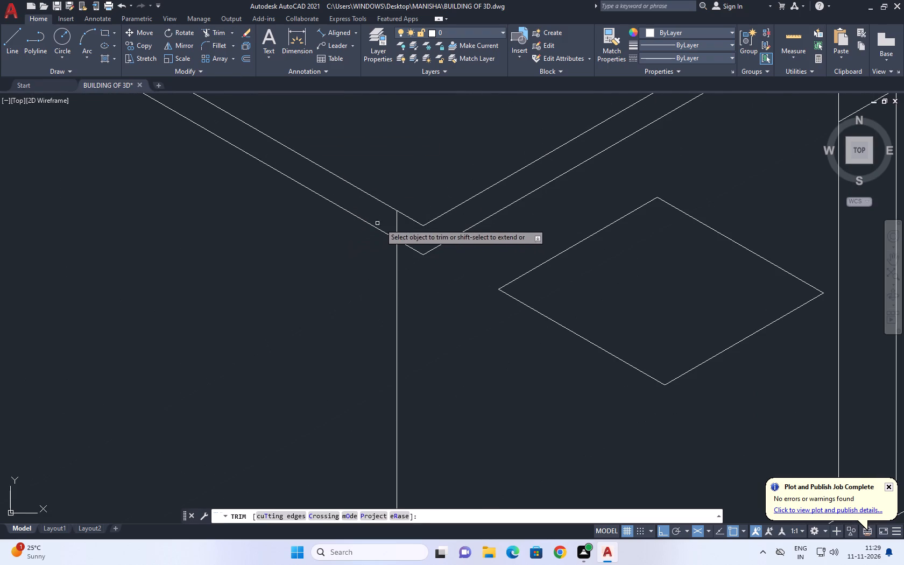
{"action": "left_click", "coordinate": [394, 223]}
{"action": "left_click", "coordinate": [407, 229]}
{"action": "scroll", "coordinate": [433, 182], "scroll_direction": "up", "scroll_amount": 1}
{"action": "right_click", "coordinate": [433, 166]}
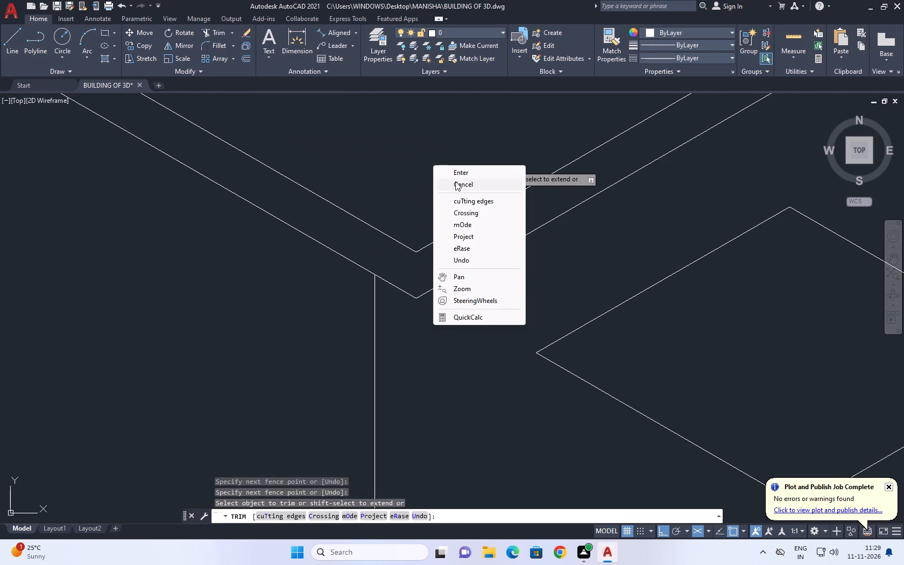
{"action": "left_click", "coordinate": [455, 181]}
Draw a short vertical line joining the upper and lower edges at the countertop's near corner.
{"action": "left_click", "coordinate": [13, 48]}
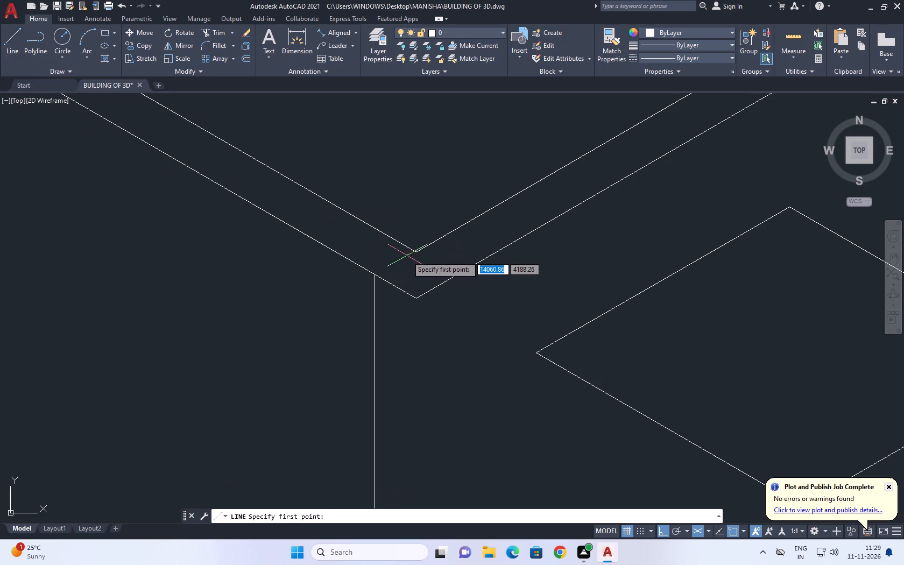
{"action": "left_click", "coordinate": [415, 252]}
{"action": "left_click_drag", "start_coordinate": [419, 296], "coordinate": [425, 296]}
{"action": "right_click", "coordinate": [414, 167]}
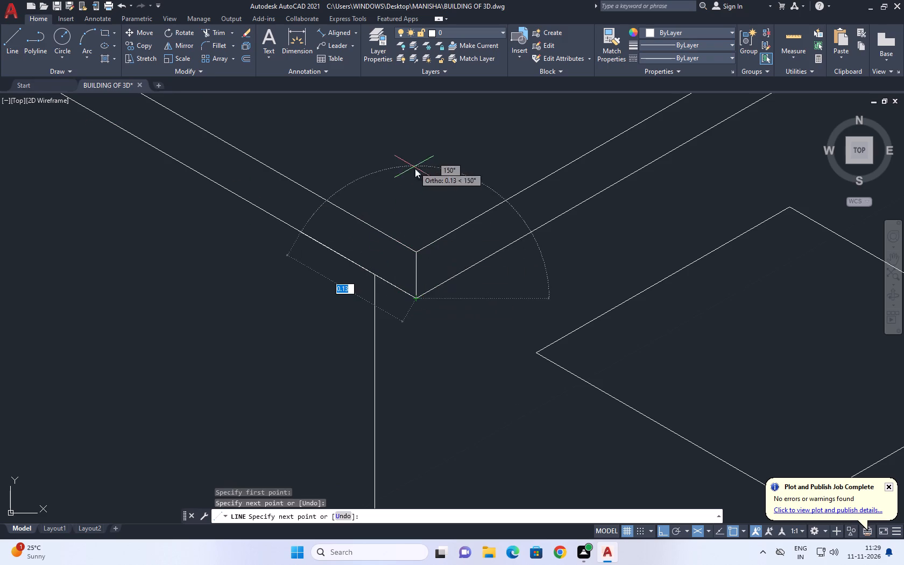
{"action": "left_click", "coordinate": [455, 187]}
{"action": "scroll", "coordinate": [427, 187], "scroll_direction": "down", "scroll_amount": 5}
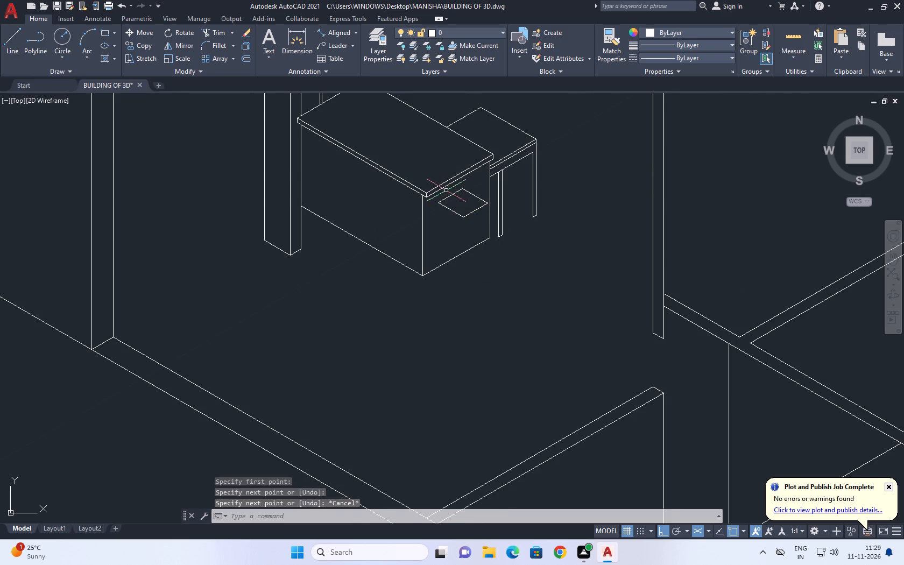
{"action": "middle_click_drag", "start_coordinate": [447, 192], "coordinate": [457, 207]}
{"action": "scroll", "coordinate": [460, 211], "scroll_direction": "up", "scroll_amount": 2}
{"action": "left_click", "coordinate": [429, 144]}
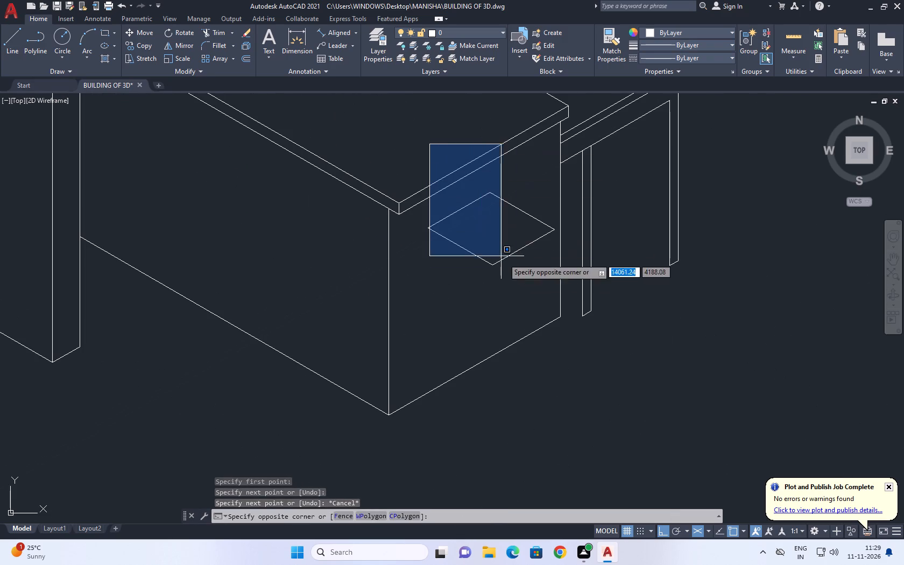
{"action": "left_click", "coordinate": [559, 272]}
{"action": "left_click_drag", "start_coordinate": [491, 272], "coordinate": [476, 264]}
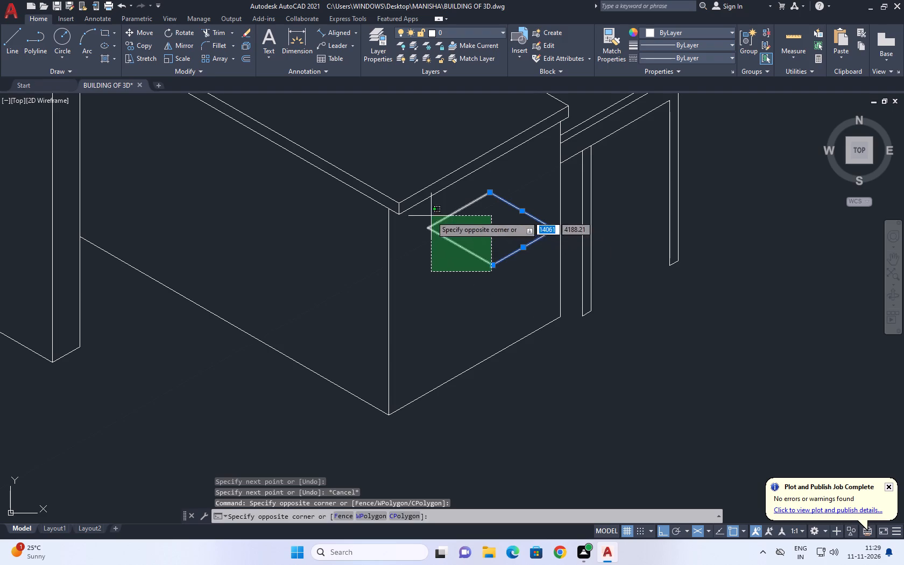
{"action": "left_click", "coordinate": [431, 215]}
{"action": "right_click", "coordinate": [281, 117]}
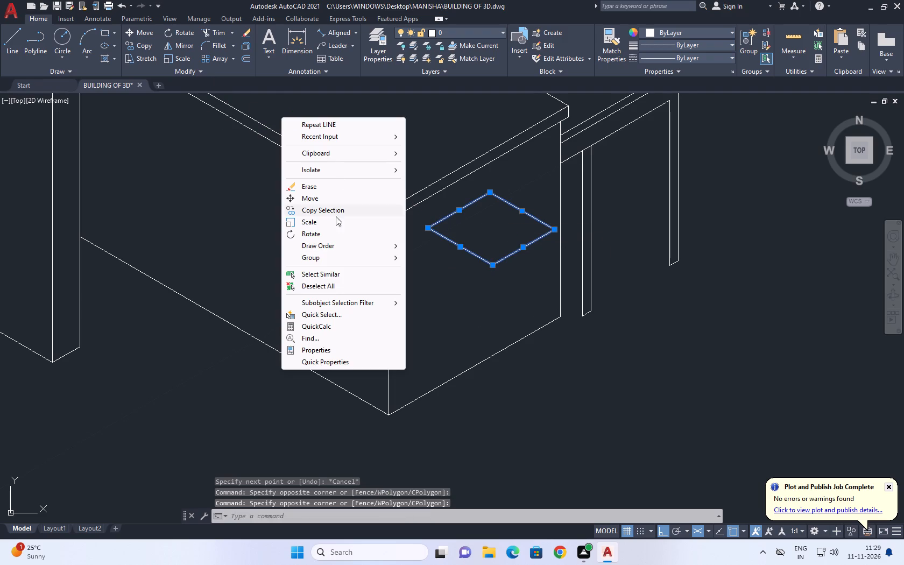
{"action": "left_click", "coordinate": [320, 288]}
Draw a narrow leg outline about 0.5 tall and 0.06 wide, dropping from the rhombus top's near corner and returning to its edge.
{"action": "left_click", "coordinate": [11, 54]}
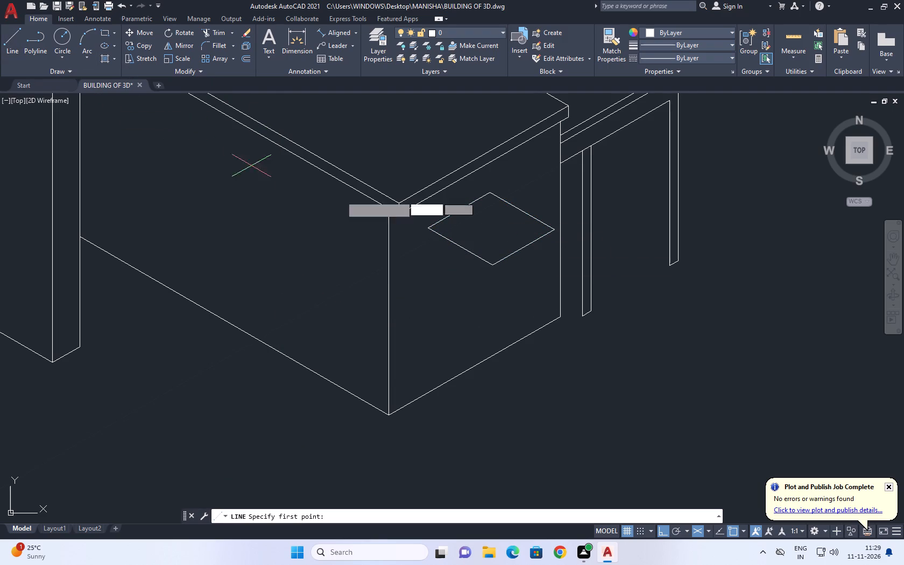
{"action": "scroll", "coordinate": [499, 267], "scroll_direction": "up", "scroll_amount": 1}
{"action": "left_click", "coordinate": [490, 266]}
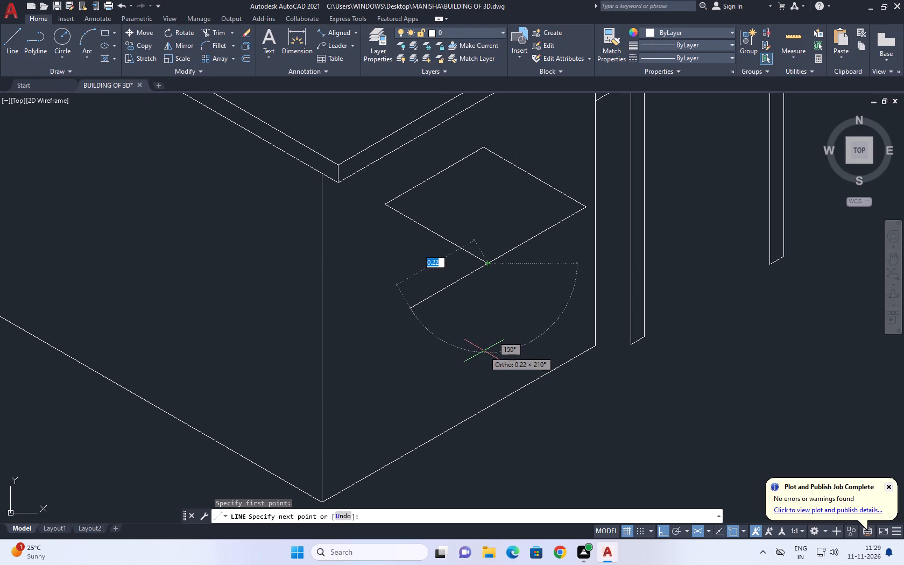
{"action": "key", "text": "F5"}
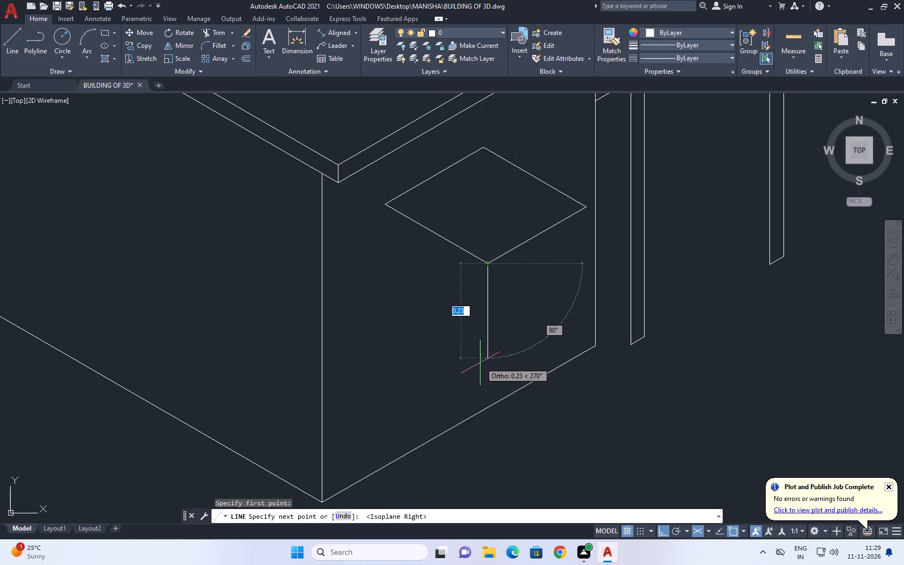
{"action": "middle_click_drag", "start_coordinate": [489, 360], "coordinate": [488, 250]}
{"action": "left_click", "coordinate": [477, 369]}
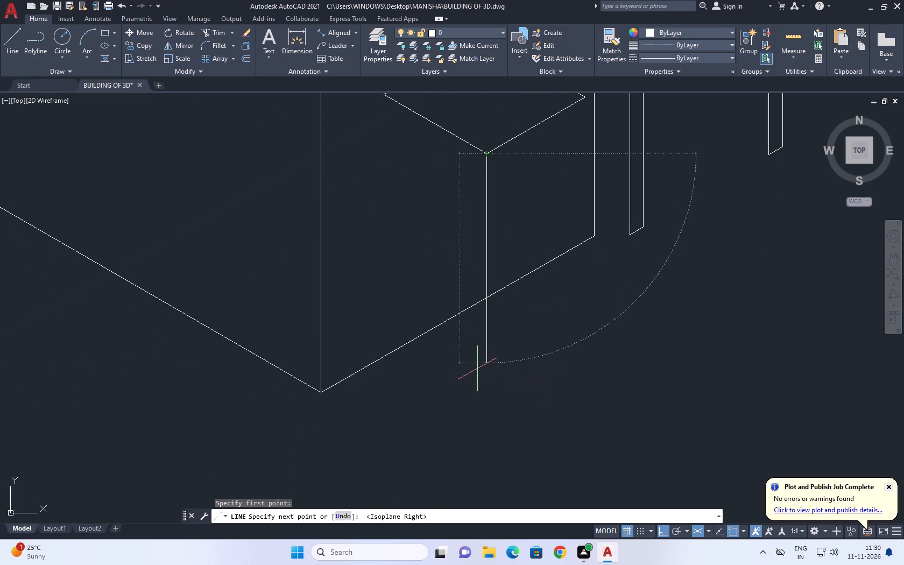
{"action": "key", "text": "F5"}
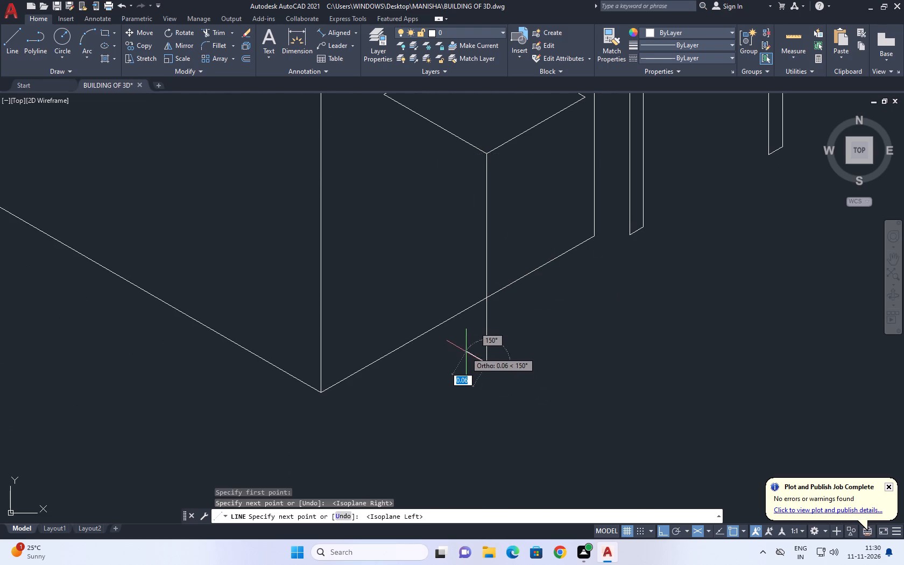
{"action": "left_click", "coordinate": [468, 351]}
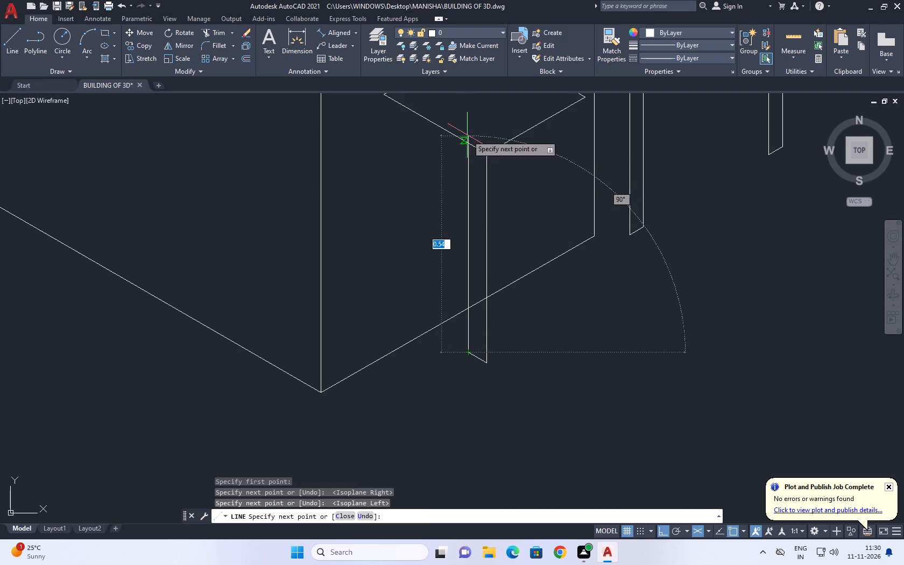
{"action": "left_click", "coordinate": [468, 131]}
{"action": "key", "text": "space"}
{"action": "middle_click_drag", "start_coordinate": [476, 150], "coordinate": [496, 206]}
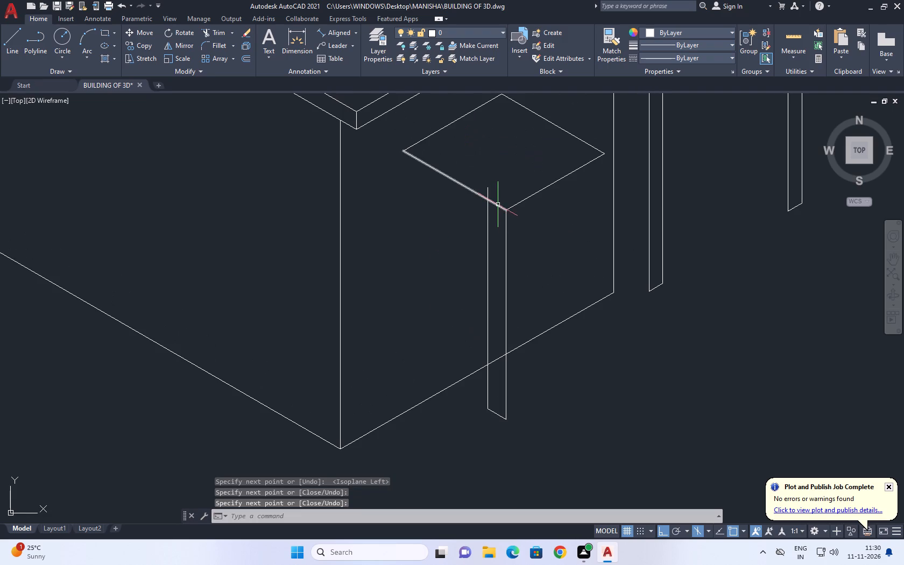
Trim the leg's inner vertical line where it projects above the rhombus top's edge.
{"action": "type", "text": "TR"}
{"action": "key", "text": "space"}
{"action": "scroll", "coordinate": [501, 206], "scroll_direction": "up", "scroll_amount": 2}
{"action": "left_click", "coordinate": [485, 182]}
{"action": "left_click", "coordinate": [447, 161]}
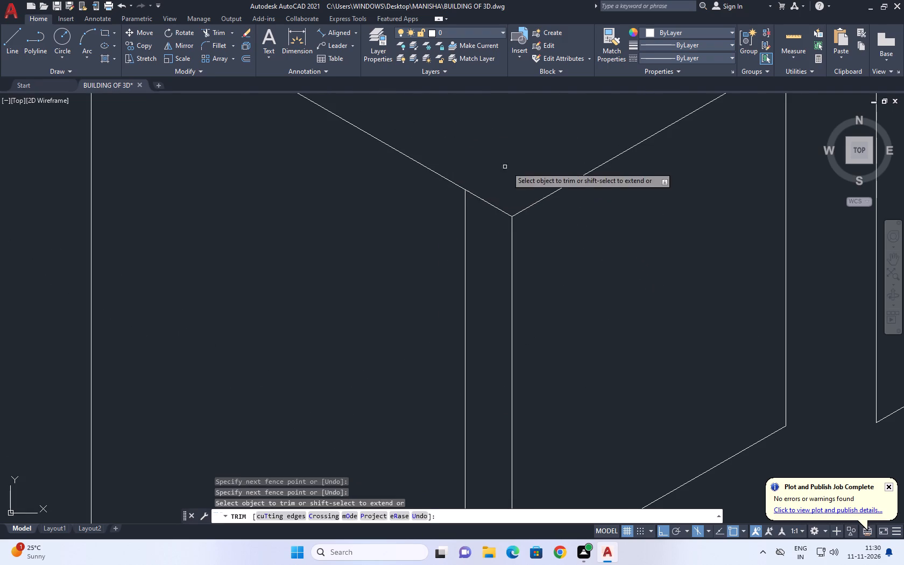
{"action": "scroll", "coordinate": [515, 164], "scroll_direction": "down", "scroll_amount": 2}
{"action": "key", "text": "space"}
Move the leg's inner vertical line about 0.02 towards the corner line to narrow the leg.
{"action": "left_click", "coordinate": [500, 217]}
{"action": "left_click", "coordinate": [488, 220]}
{"action": "middle_click_drag", "start_coordinate": [560, 232], "coordinate": [568, 232]}
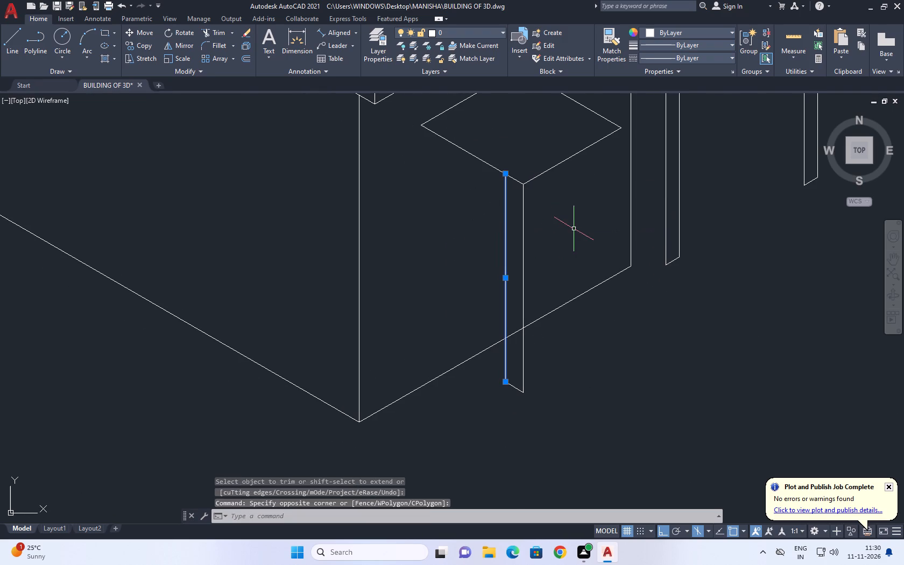
{"action": "key", "text": "m"}
{"action": "key", "text": "space"}
{"action": "left_click", "coordinate": [563, 234]}
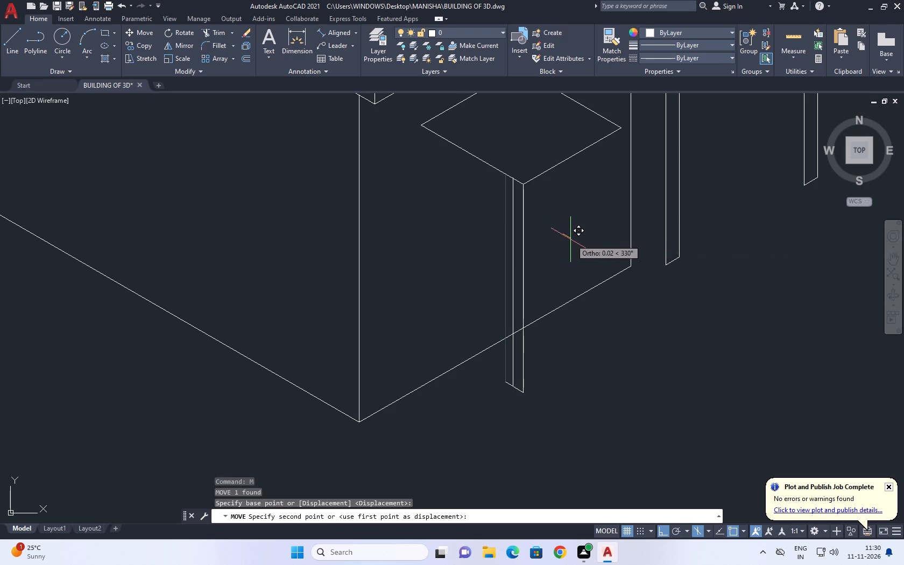
{"action": "left_click", "coordinate": [569, 239]}
Trim the leg's projecting bottom stub and the counter's bottom edge between the two leg lines.
{"action": "middle_click_drag", "start_coordinate": [557, 245], "coordinate": [527, 178]}
{"action": "key", "text": "t"}
{"action": "key", "text": "r"}
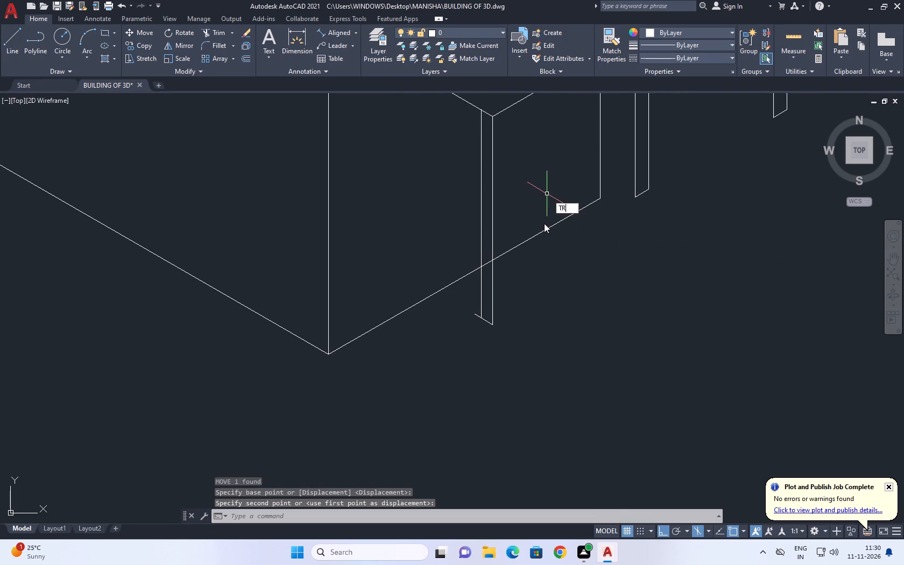
{"action": "key", "text": "space"}
{"action": "left_click", "coordinate": [475, 315]}
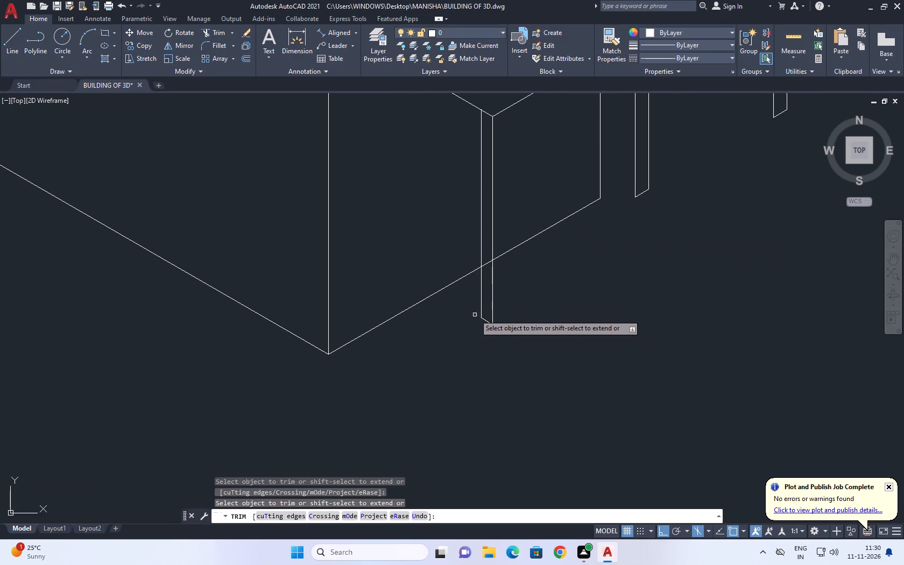
{"action": "scroll", "coordinate": [491, 265], "scroll_direction": "up", "scroll_amount": 1}
{"action": "left_click", "coordinate": [484, 263]}
{"action": "scroll", "coordinate": [488, 241], "scroll_direction": "down", "scroll_amount": 2}
{"action": "key", "text": "space"}
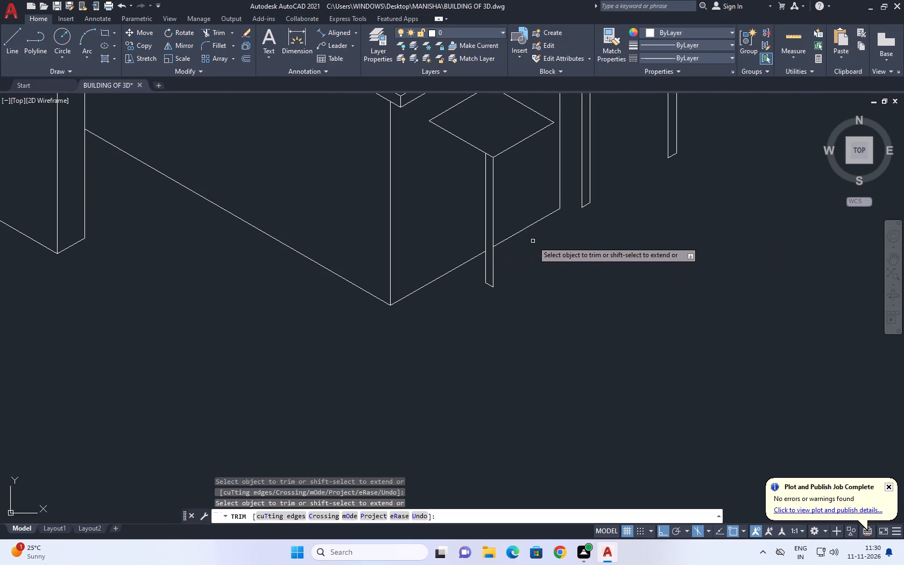
Examine the kitchen area, including the counter, stool, window and wall cabinets.
{"action": "middle_click_drag", "start_coordinate": [524, 195], "coordinate": [574, 251]}
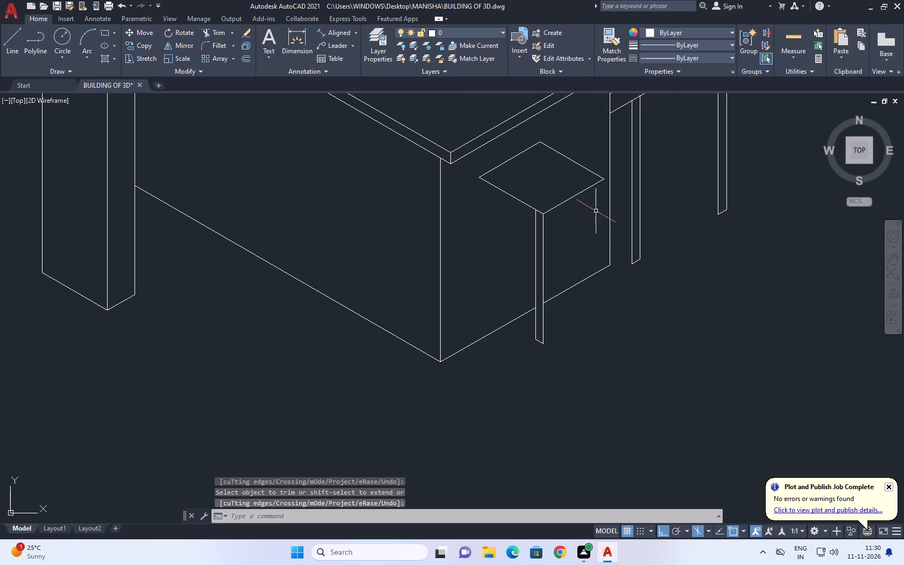
{"action": "middle_click_drag", "start_coordinate": [596, 211], "coordinate": [553, 216]}
{"action": "scroll", "coordinate": [502, 235], "scroll_direction": "down", "scroll_amount": 3}
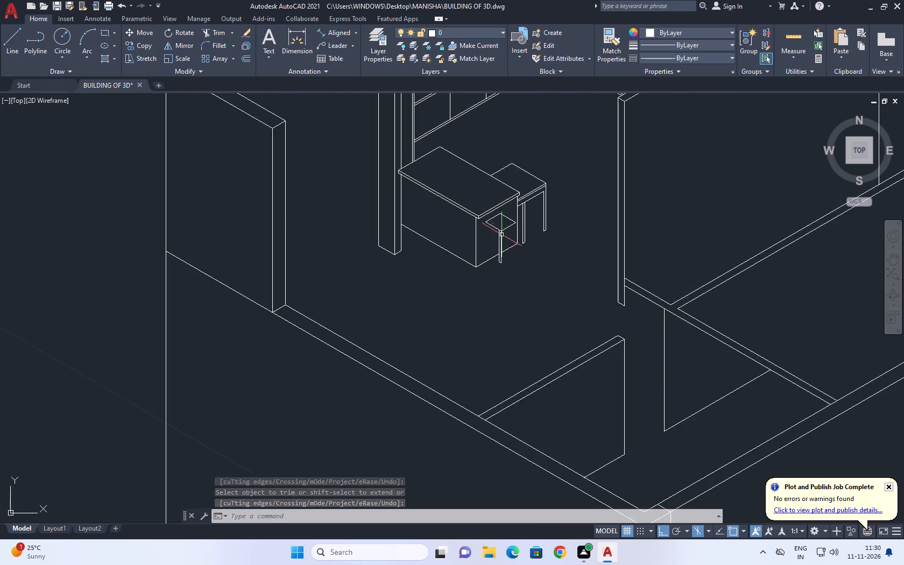
{"action": "middle_click_drag", "start_coordinate": [438, 208], "coordinate": [496, 263]}
{"action": "scroll", "coordinate": [494, 261], "scroll_direction": "down", "scroll_amount": 2}
{"action": "middle_click_drag", "start_coordinate": [538, 192], "coordinate": [536, 223]}
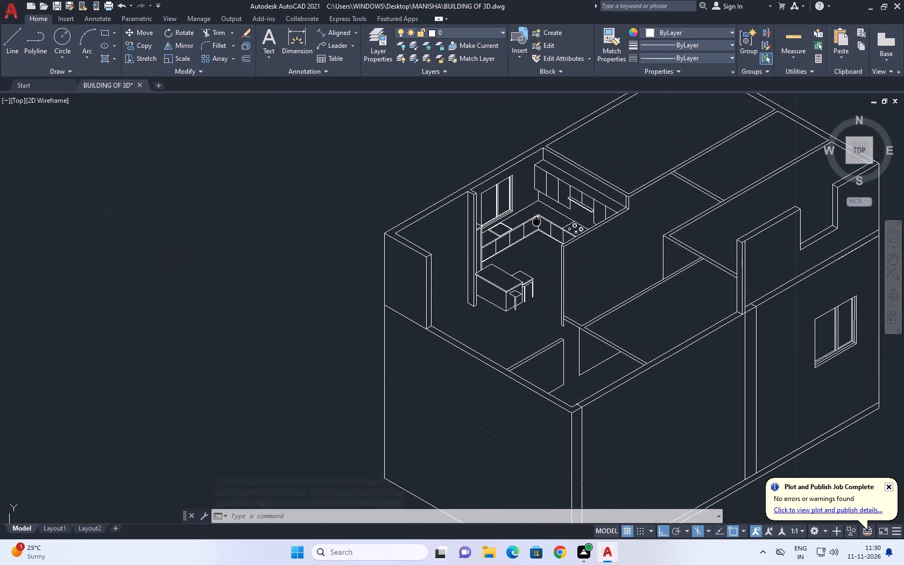
{"action": "middle_click_drag", "start_coordinate": [536, 223], "coordinate": [528, 245]}
{"action": "scroll", "coordinate": [490, 225], "scroll_direction": "up", "scroll_amount": 3}
{"action": "middle_click_drag", "start_coordinate": [539, 204], "coordinate": [539, 215]}
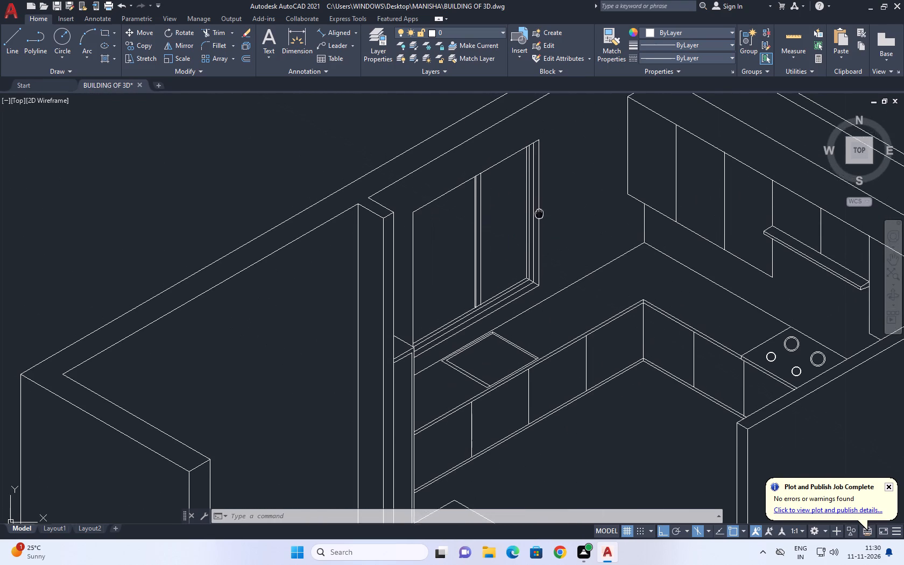
{"action": "middle_click_drag", "start_coordinate": [539, 215], "coordinate": [539, 216]}
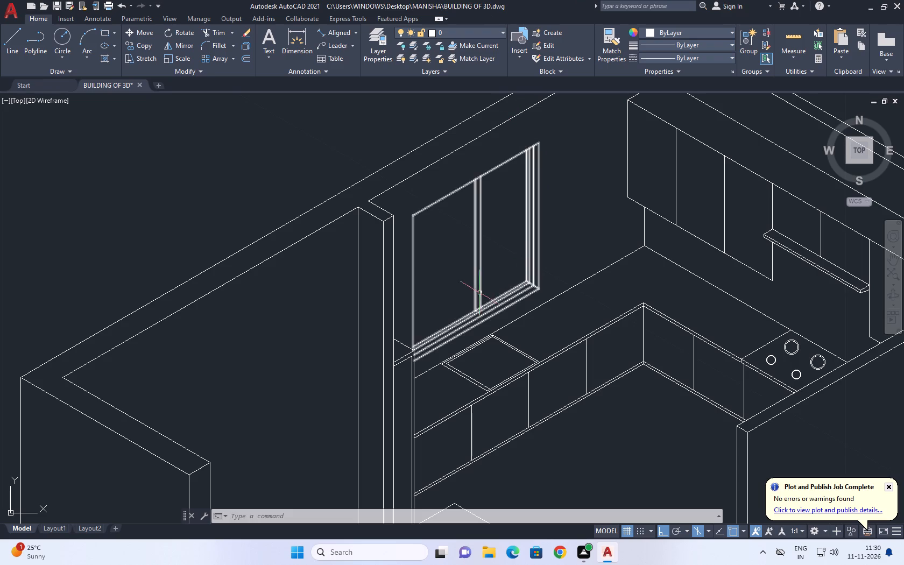
{"action": "middle_click_drag", "start_coordinate": [468, 322], "coordinate": [476, 321]}
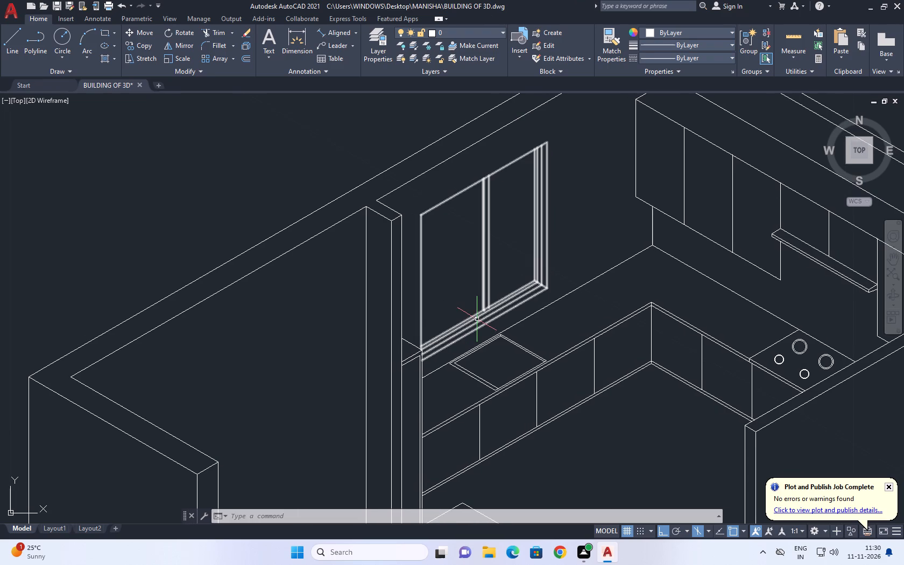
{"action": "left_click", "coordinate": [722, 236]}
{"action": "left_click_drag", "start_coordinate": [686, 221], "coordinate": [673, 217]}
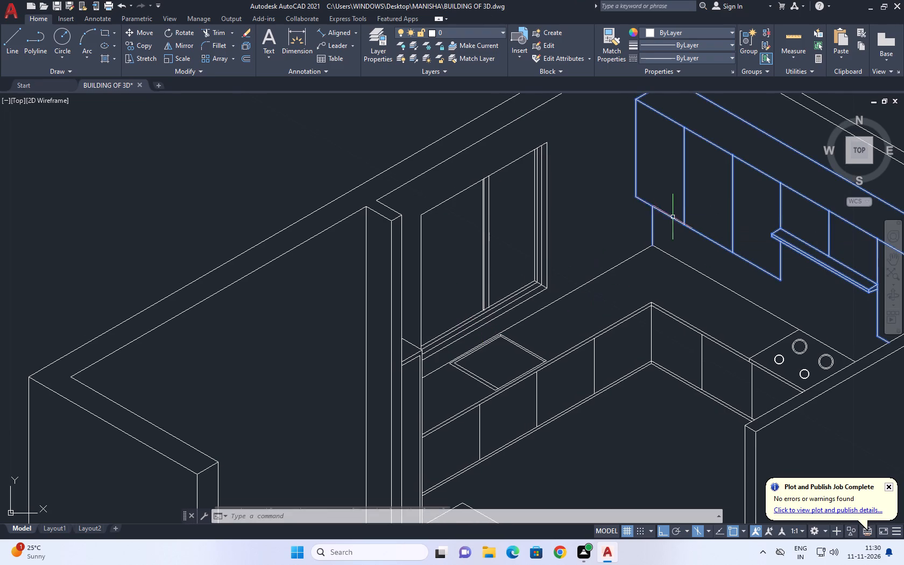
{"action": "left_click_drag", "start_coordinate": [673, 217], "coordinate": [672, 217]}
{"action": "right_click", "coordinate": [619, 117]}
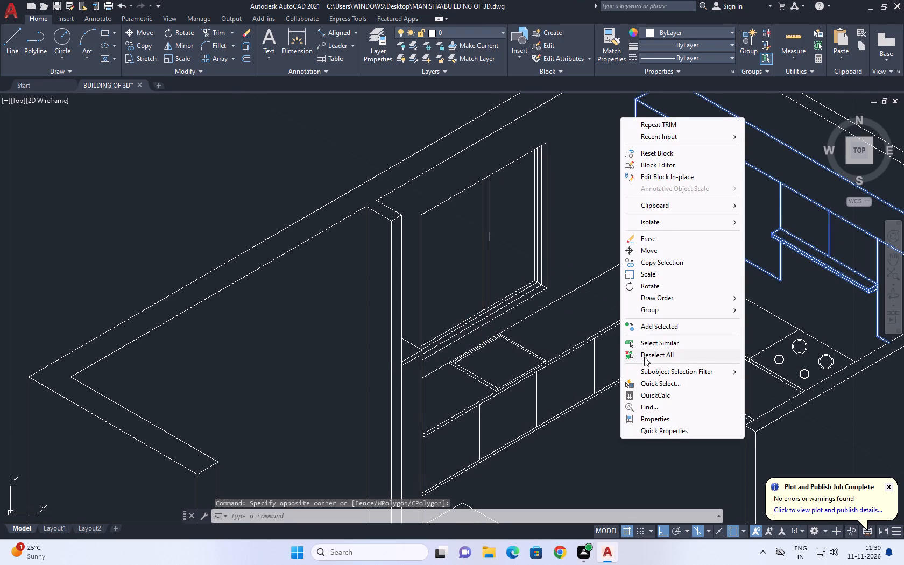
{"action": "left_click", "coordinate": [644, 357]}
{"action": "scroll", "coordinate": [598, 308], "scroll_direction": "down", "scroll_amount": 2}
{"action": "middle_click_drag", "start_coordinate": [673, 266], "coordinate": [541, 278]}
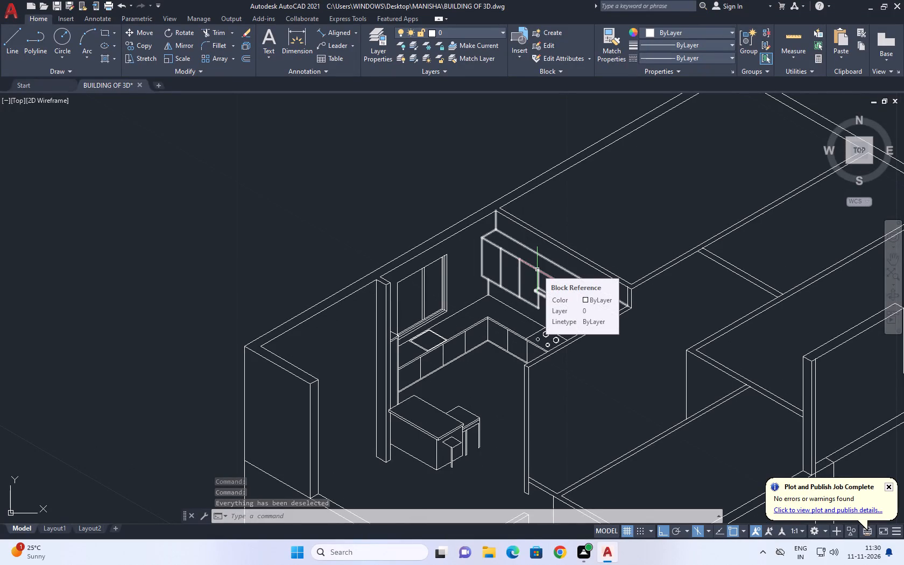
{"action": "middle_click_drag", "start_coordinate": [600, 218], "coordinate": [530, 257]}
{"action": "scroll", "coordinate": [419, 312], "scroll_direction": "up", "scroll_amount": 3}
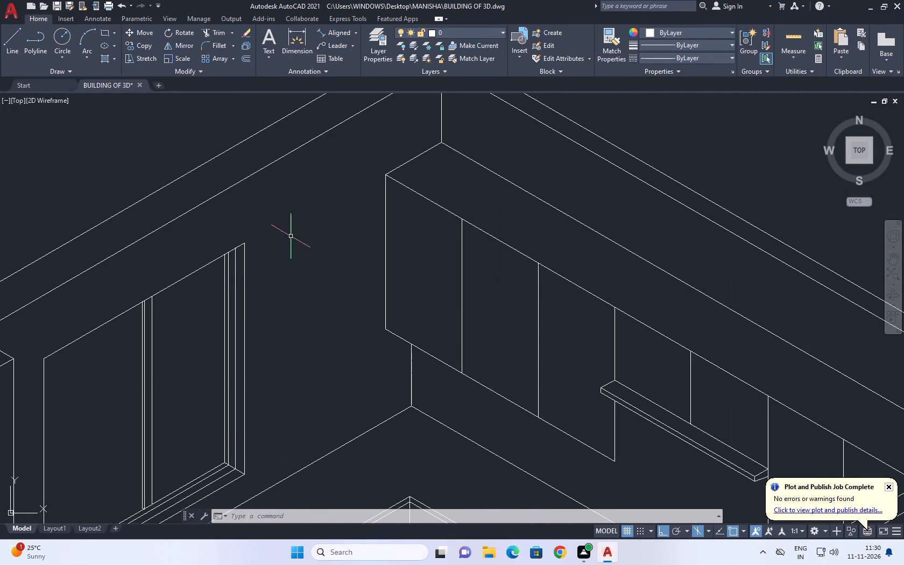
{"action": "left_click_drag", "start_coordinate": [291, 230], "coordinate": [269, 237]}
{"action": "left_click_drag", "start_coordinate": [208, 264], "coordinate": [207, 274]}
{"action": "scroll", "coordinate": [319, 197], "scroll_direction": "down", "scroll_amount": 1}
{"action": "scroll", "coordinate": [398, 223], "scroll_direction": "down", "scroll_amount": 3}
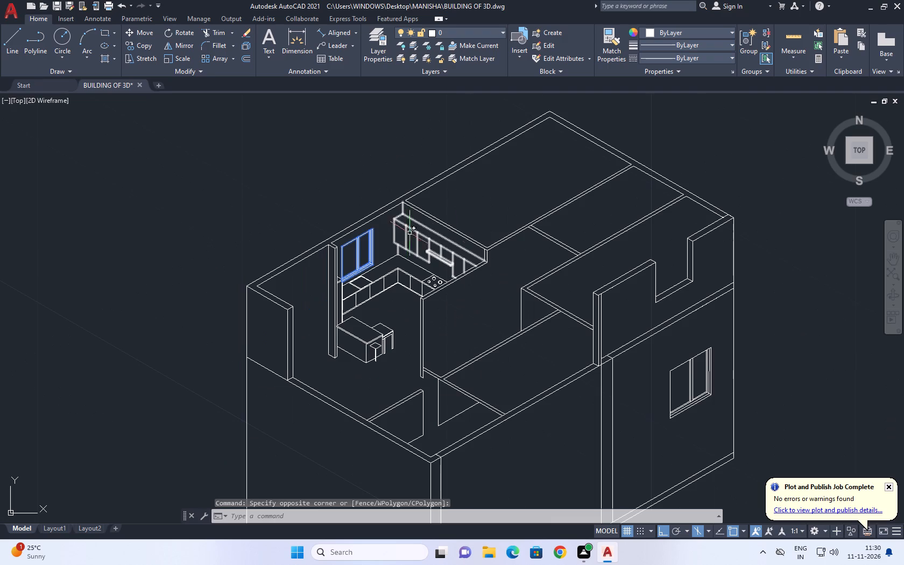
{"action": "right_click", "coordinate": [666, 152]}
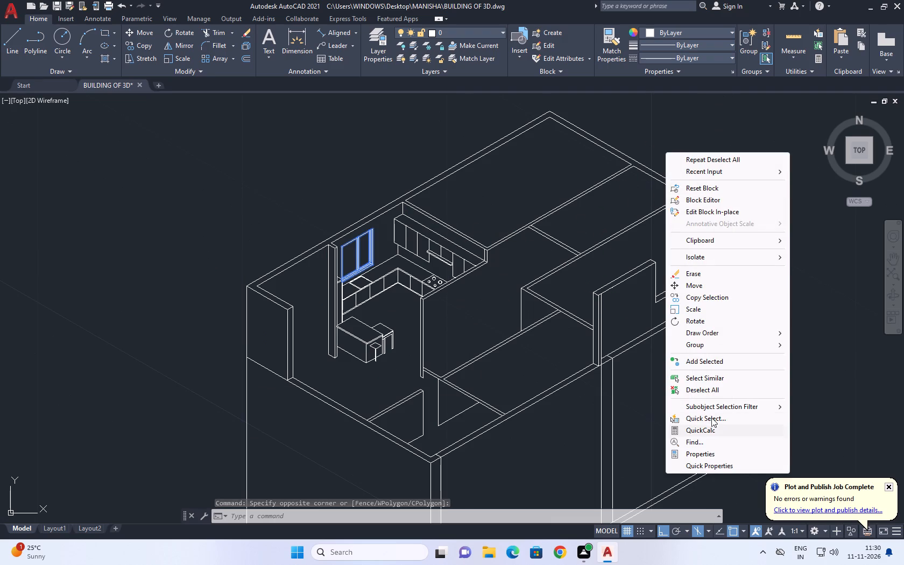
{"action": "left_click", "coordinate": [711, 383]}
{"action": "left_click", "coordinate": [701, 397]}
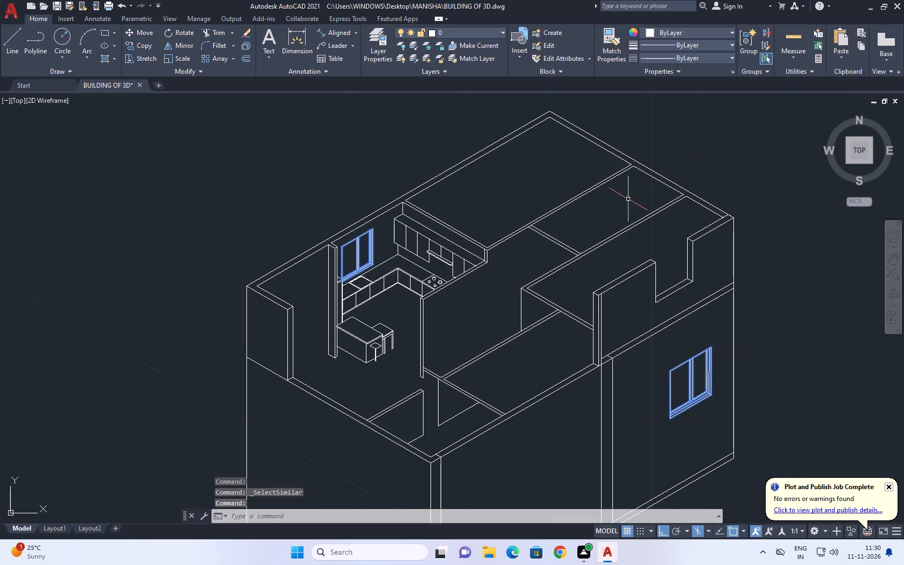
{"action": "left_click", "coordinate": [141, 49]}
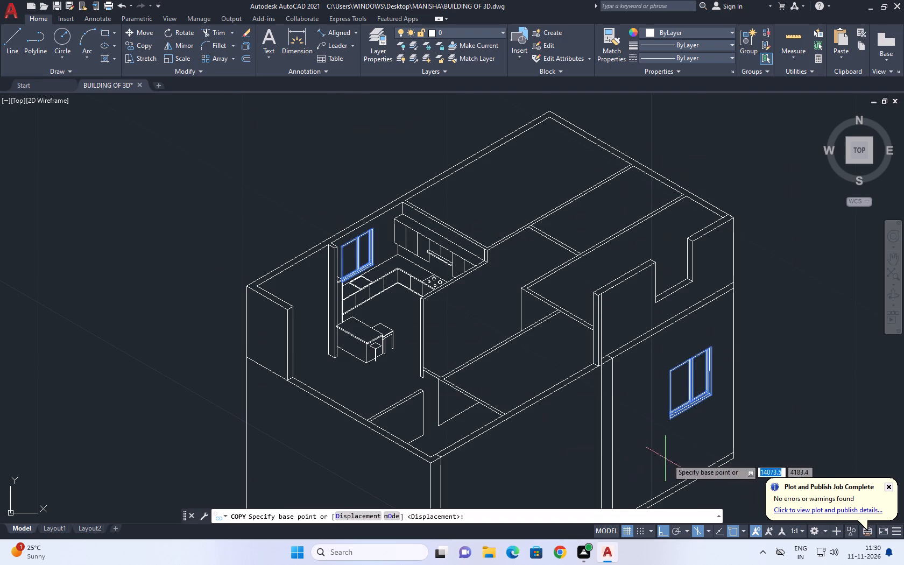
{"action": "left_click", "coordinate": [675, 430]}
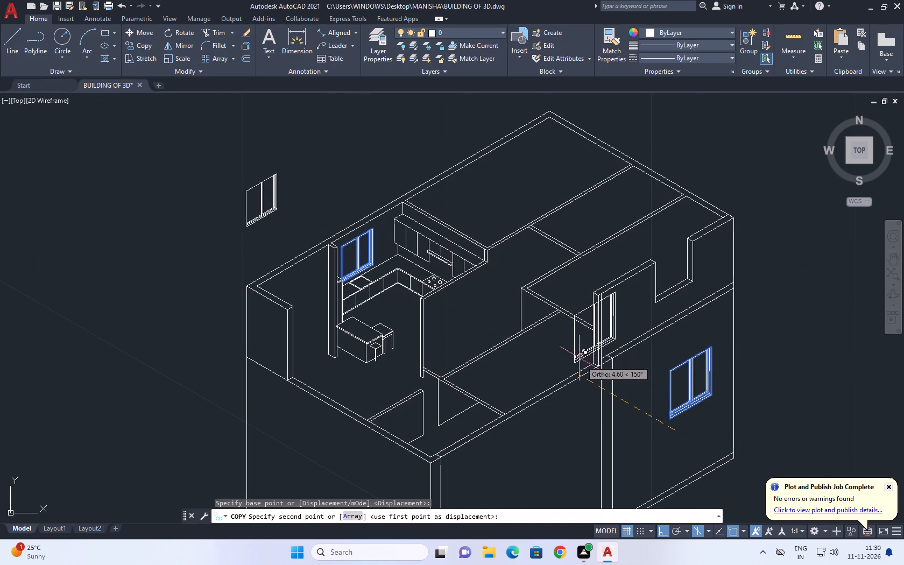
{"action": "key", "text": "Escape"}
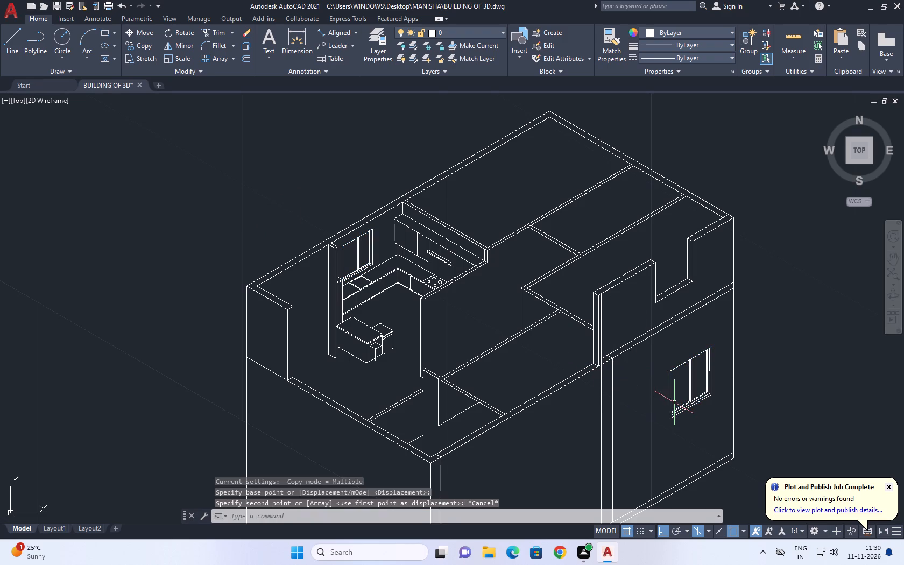
Copy the window from the lower outer wall onto the rear room's back wall, beyond the kitchen.
{"action": "left_click", "coordinate": [674, 404]}
{"action": "left_click", "coordinate": [666, 392]}
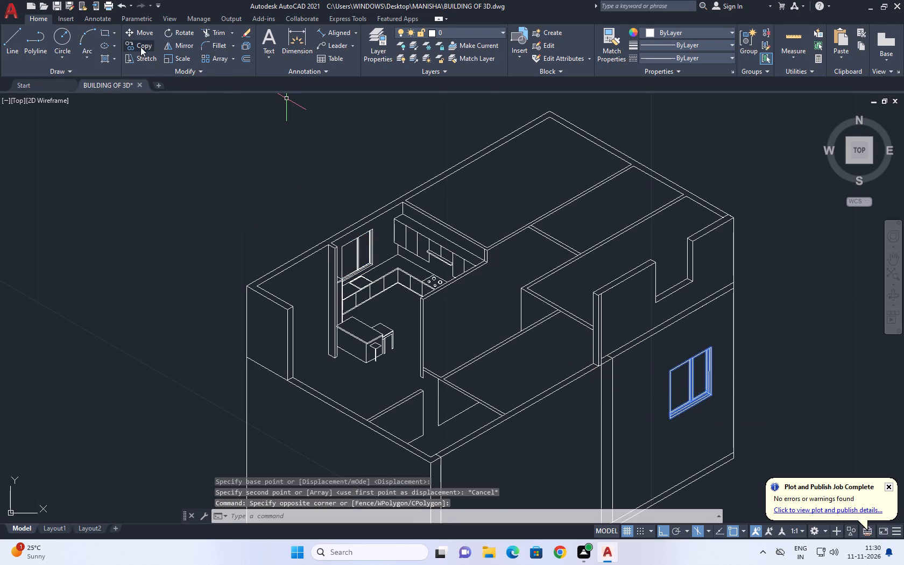
{"action": "left_click", "coordinate": [140, 47]}
{"action": "left_click", "coordinate": [679, 418]}
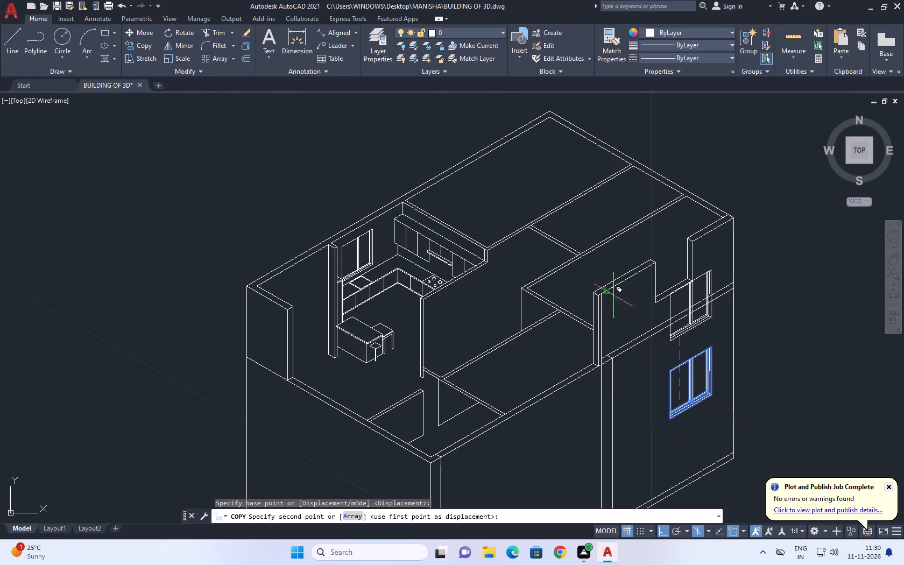
{"action": "middle_click_drag", "start_coordinate": [549, 178], "coordinate": [563, 226]}
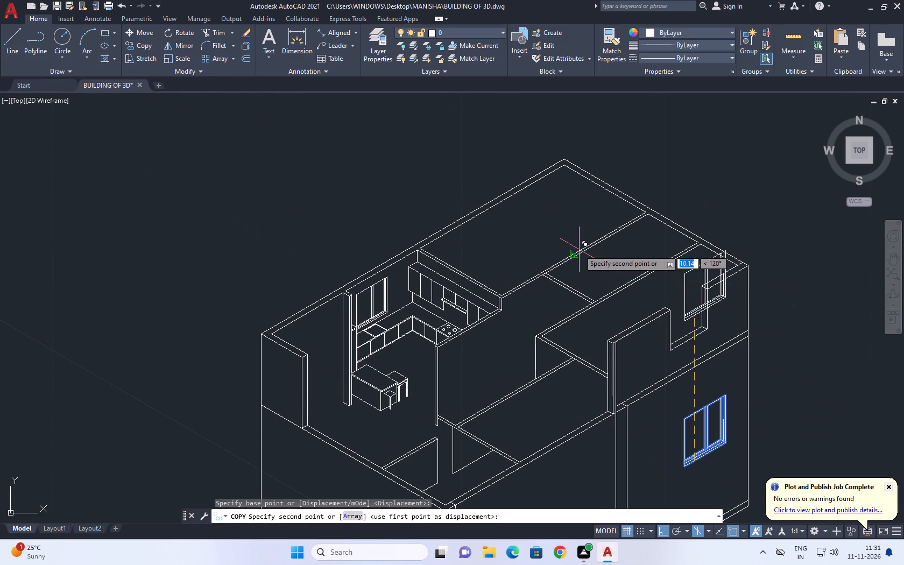
{"action": "key", "text": "F5"}
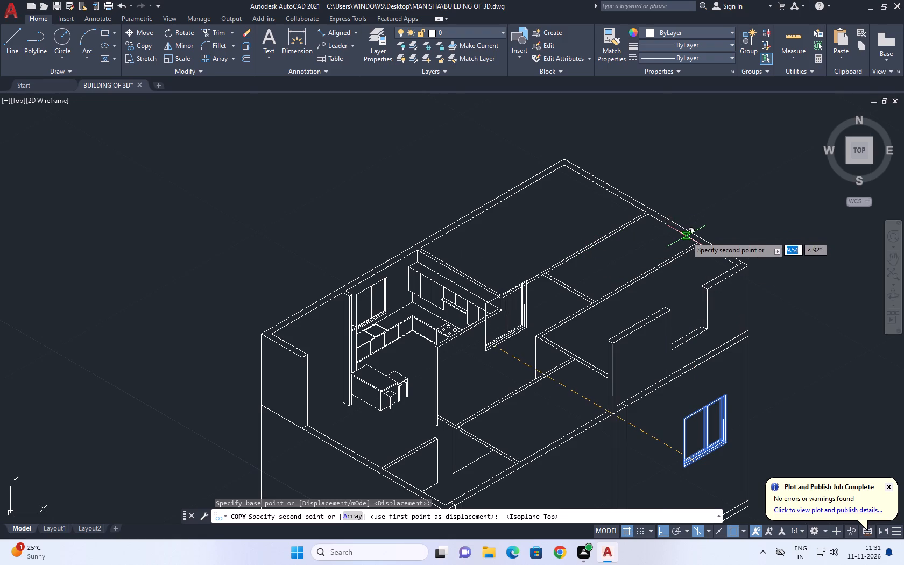
{"action": "key", "text": "F5"}
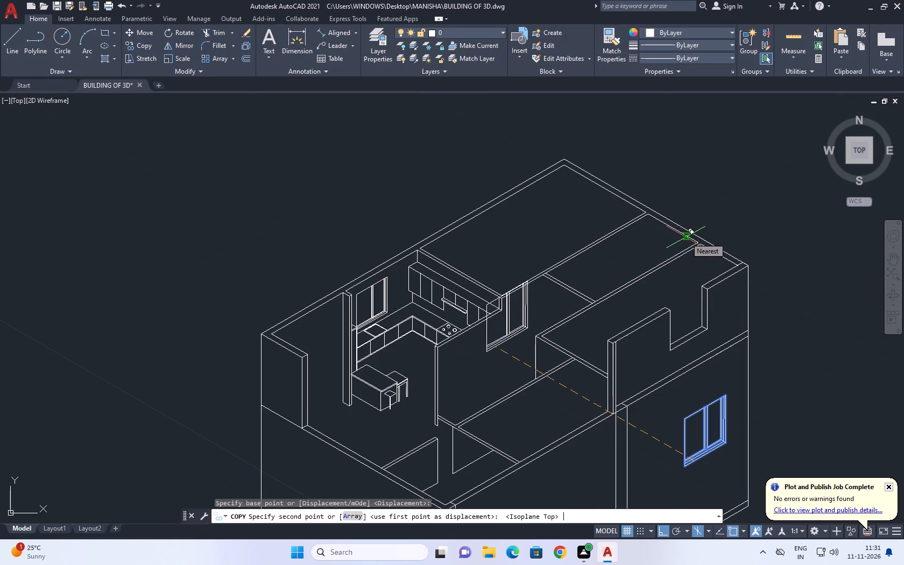
{"action": "key", "text": "F8"}
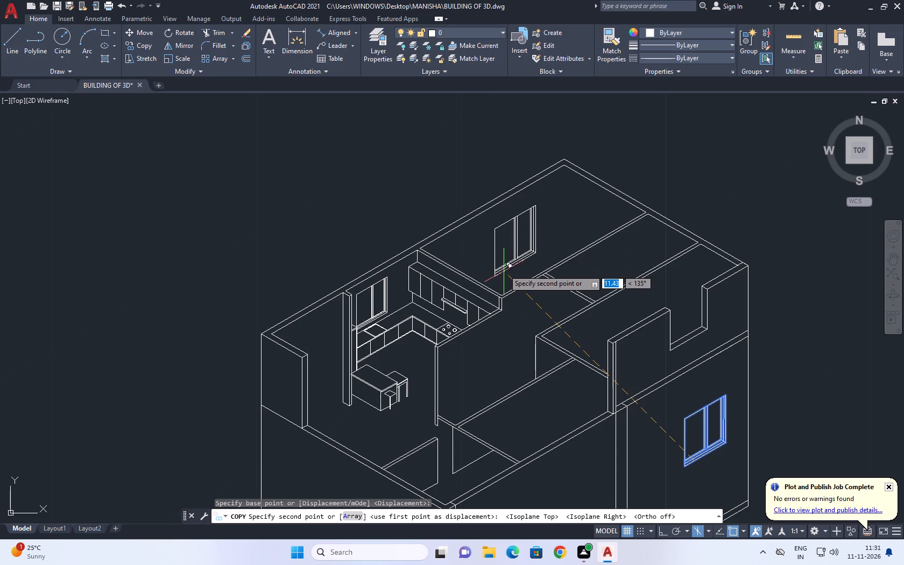
{"action": "left_click", "coordinate": [504, 270]}
{"action": "key", "text": "Escape"}
Draw a guide line about 8 long from the kitchen window's top corner along the back wall at 30°, past the copied window.
{"action": "middle_click_drag", "start_coordinate": [468, 265], "coordinate": [479, 298]}
{"action": "scroll", "coordinate": [481, 298], "scroll_direction": "up", "scroll_amount": 1}
{"action": "key", "text": "l"}
{"action": "key", "text": "space"}
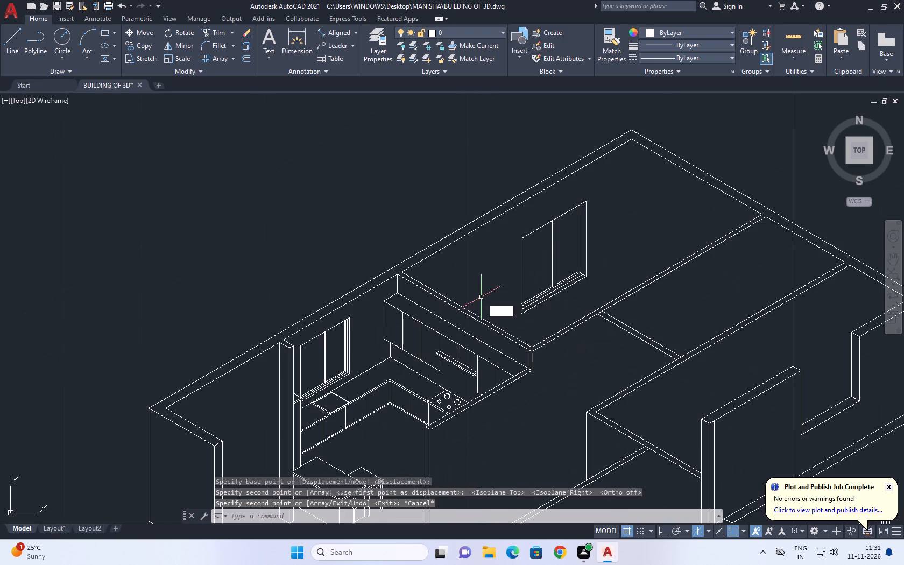
{"action": "left_click_drag", "start_coordinate": [352, 319], "coordinate": [408, 303]}
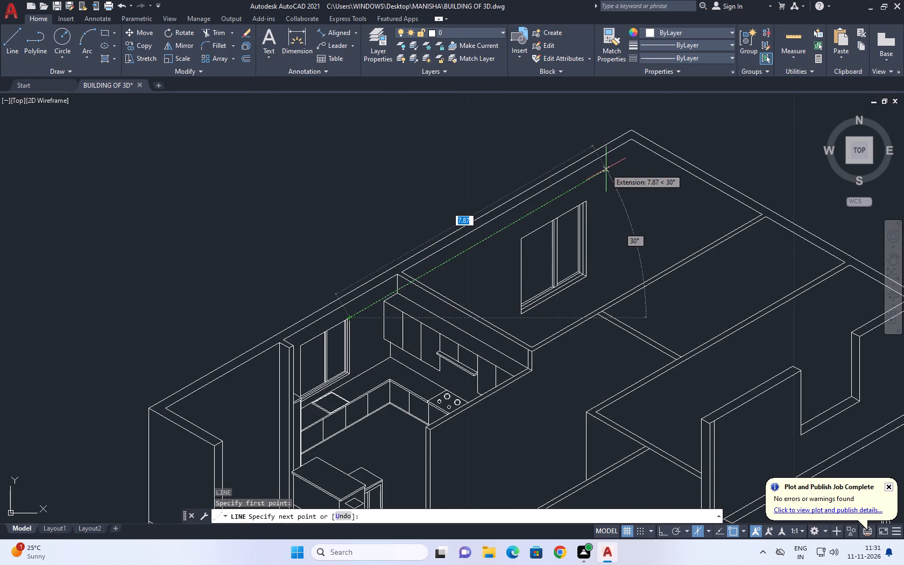
{"action": "key", "text": "F8"}
{"action": "left_click", "coordinate": [612, 169]}
{"action": "key", "text": "Escape"}
Move the copied window up by its upper corner so that its top edge lies on the guide line.
{"action": "left_click", "coordinate": [574, 205]}
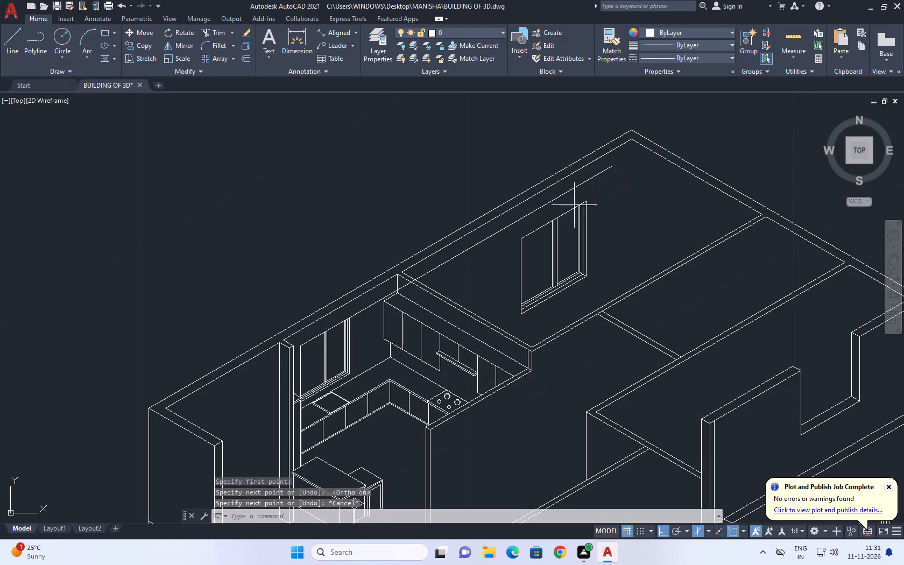
{"action": "left_click", "coordinate": [559, 229]}
{"action": "middle_click_drag", "start_coordinate": [587, 243], "coordinate": [609, 263]}
{"action": "key", "text": "m"}
{"action": "key", "text": "space"}
{"action": "scroll", "coordinate": [547, 260], "scroll_direction": "up", "scroll_amount": 2}
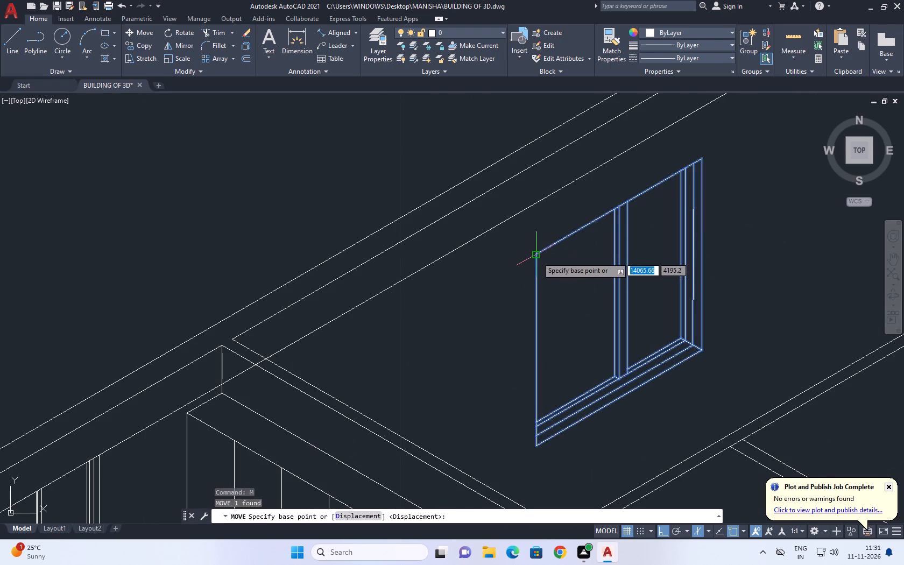
{"action": "left_click", "coordinate": [536, 256]}
{"action": "left_click", "coordinate": [515, 213]}
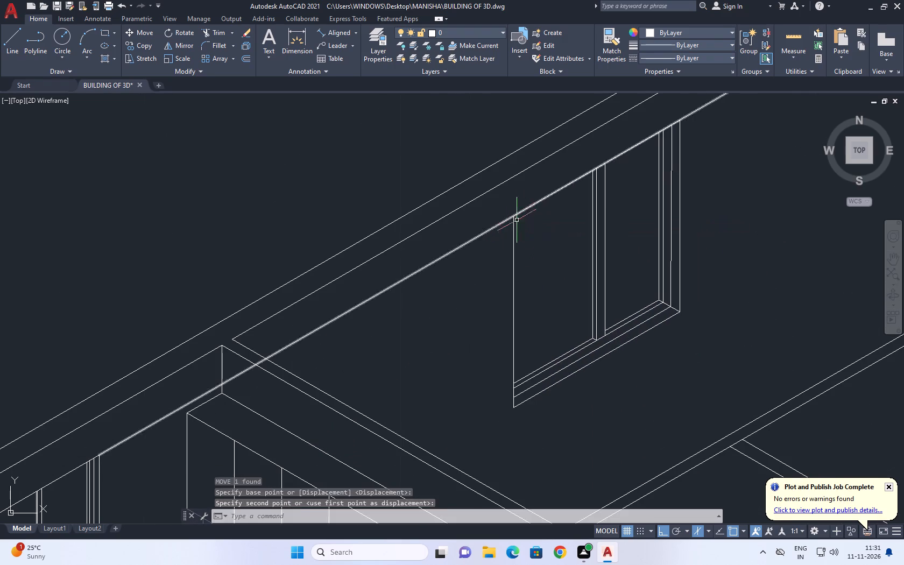
Delete the guide line running along the tops of the two windows.
{"action": "scroll", "coordinate": [527, 246], "scroll_direction": "down", "scroll_amount": 2}
{"action": "left_click", "coordinate": [610, 182]}
{"action": "left_click_drag", "start_coordinate": [605, 195], "coordinate": [605, 201]}
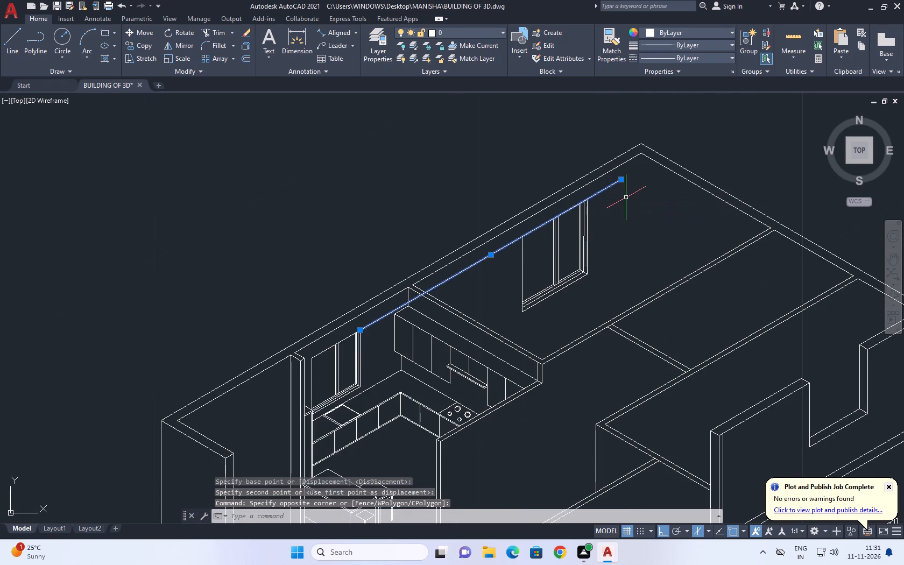
{"action": "key", "text": "Delete"}
Draw a vertical corner line down from the rear room's inner top corner.
{"action": "middle_click_drag", "start_coordinate": [632, 221], "coordinate": [573, 249]}
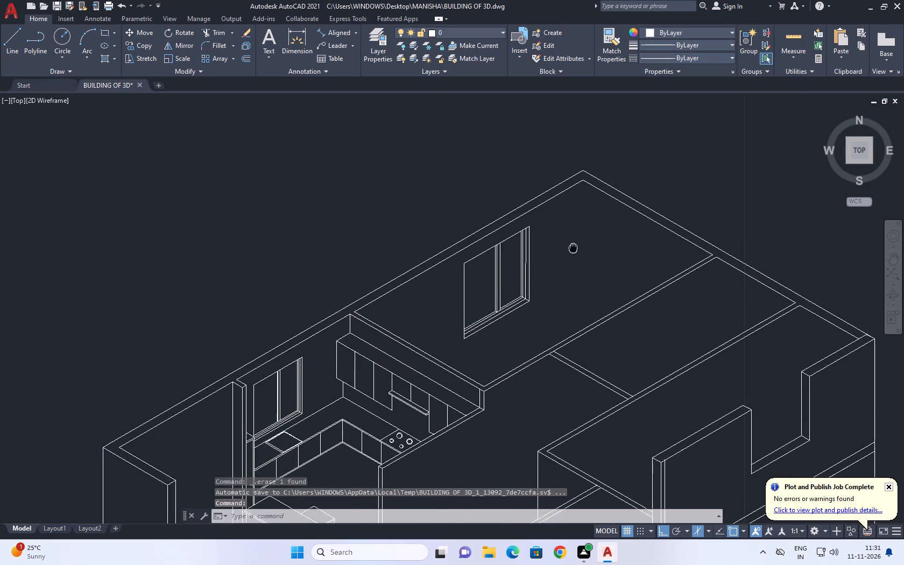
{"action": "middle_click_drag", "start_coordinate": [573, 249], "coordinate": [519, 235]}
{"action": "scroll", "coordinate": [569, 252], "scroll_direction": "down", "scroll_amount": 1}
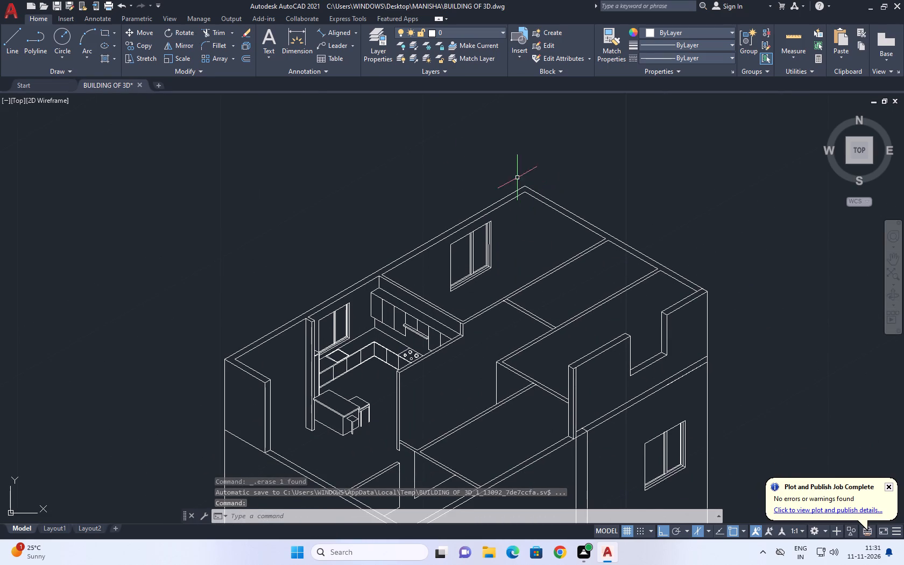
{"action": "left_click", "coordinate": [7, 34]}
{"action": "middle_click_drag", "start_coordinate": [554, 216], "coordinate": [565, 240]}
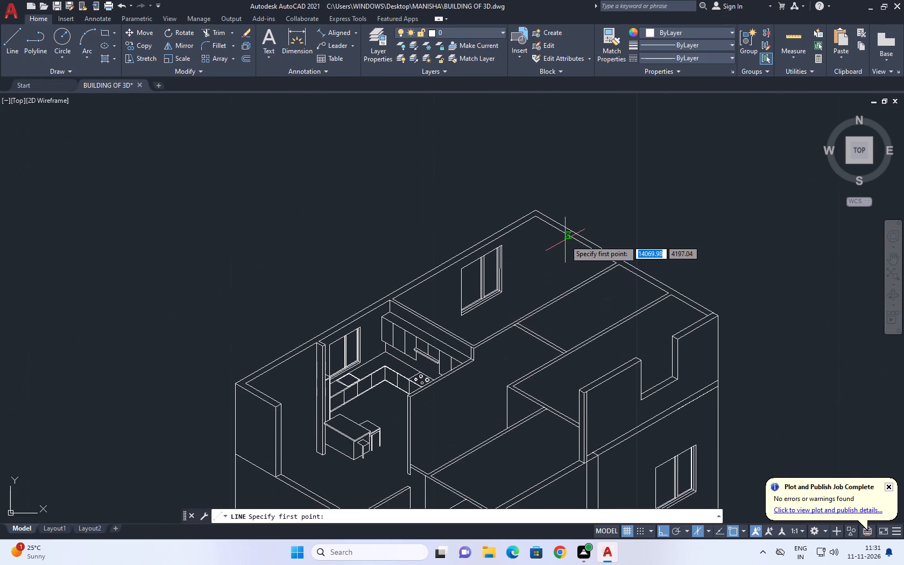
{"action": "scroll", "coordinate": [565, 240], "scroll_direction": "up", "scroll_amount": 2}
{"action": "left_click", "coordinate": [484, 178]}
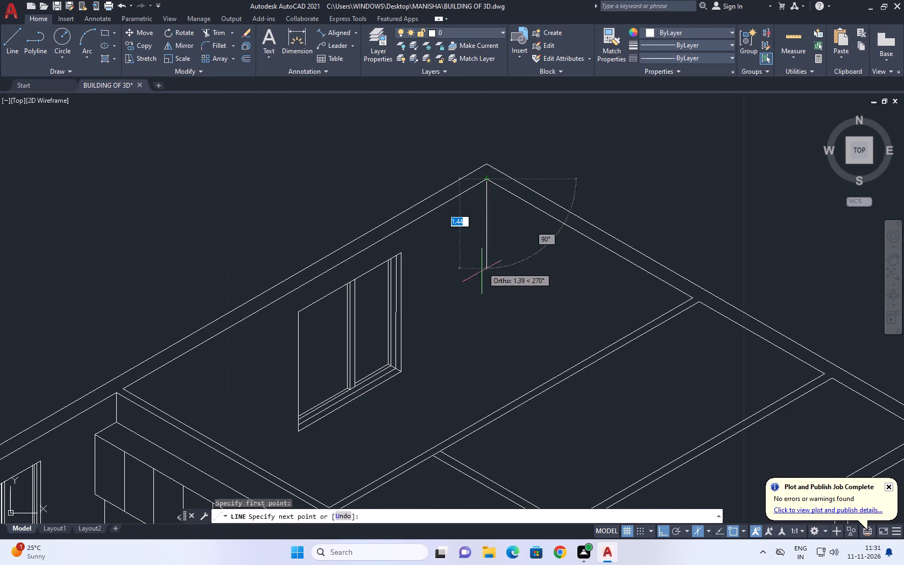
{"action": "left_click_drag", "start_coordinate": [485, 314], "coordinate": [486, 320]}
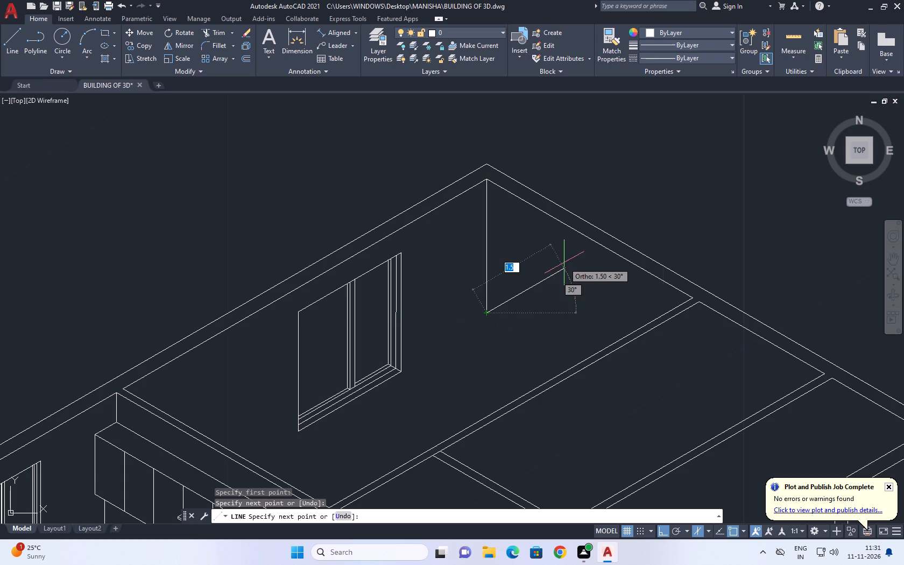
{"action": "right_click", "coordinate": [564, 261]}
{"action": "left_click", "coordinate": [585, 273]}
Draw a 0.5 line at 30° from the kitchen partition into the rear room, continuing parallel to the partition past the front wall's edge.
{"action": "right_click", "coordinate": [640, 138]}
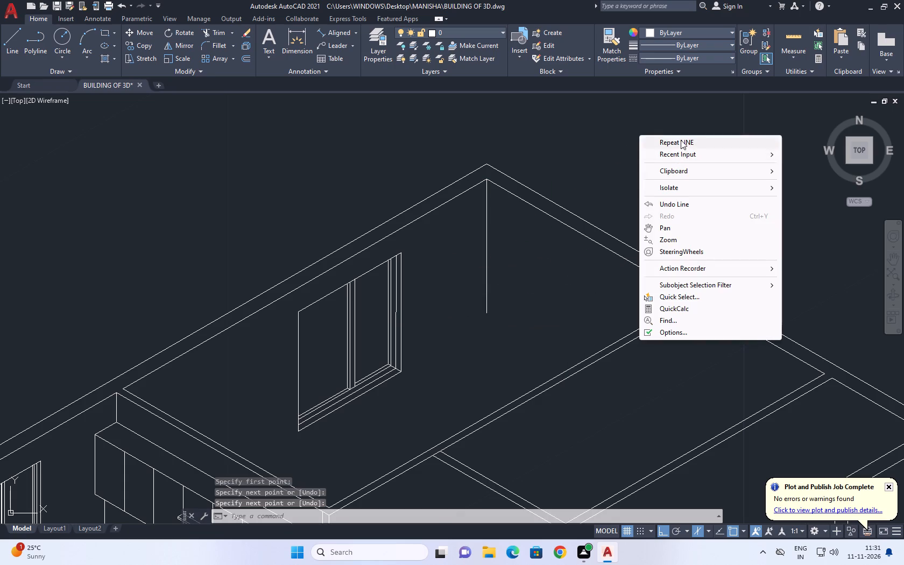
{"action": "left_click", "coordinate": [681, 140]}
{"action": "middle_click_drag", "start_coordinate": [383, 333], "coordinate": [534, 262]}
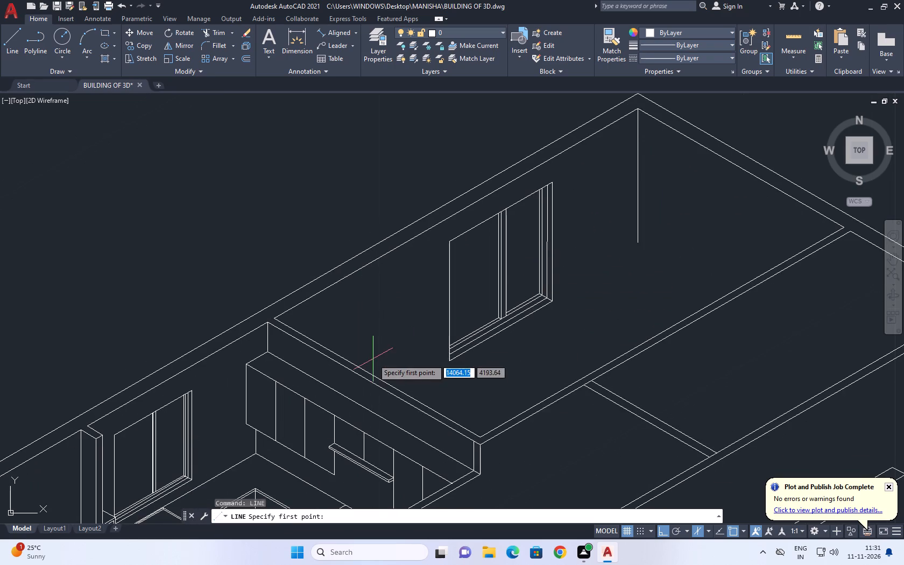
{"action": "scroll", "coordinate": [357, 359], "scroll_direction": "up", "scroll_amount": 2}
{"action": "left_click", "coordinate": [328, 357]}
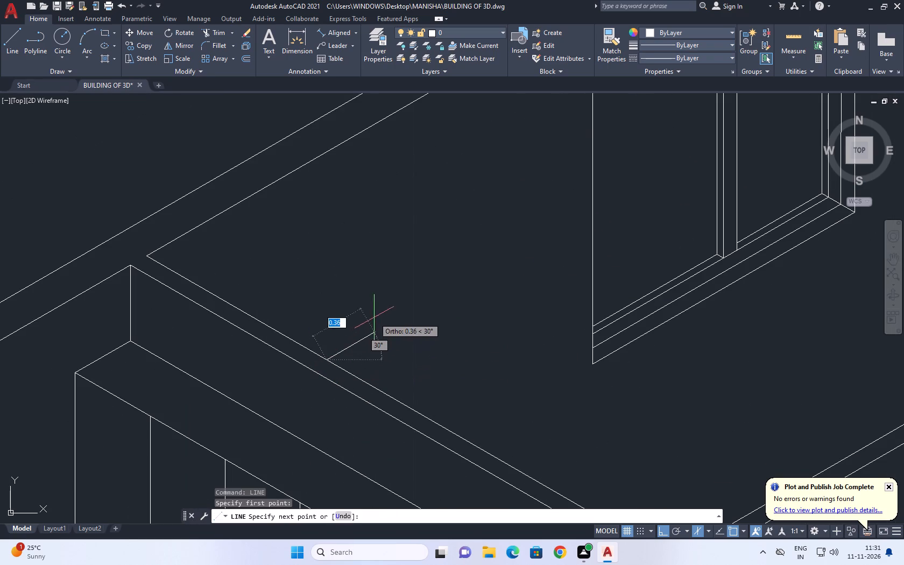
{"action": "scroll", "coordinate": [399, 314], "scroll_direction": "down", "scroll_amount": 1}
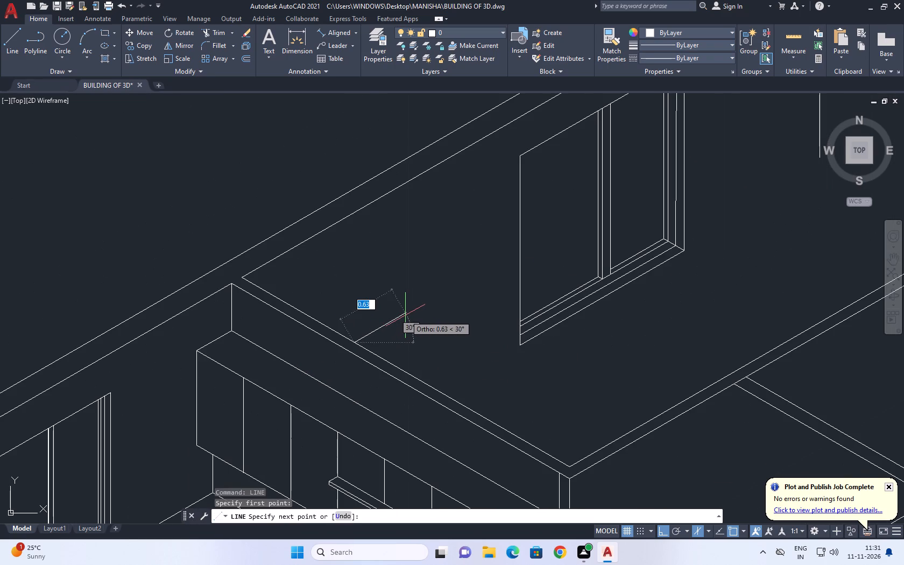
{"action": "type", "text": "0.5"}
{"action": "key", "text": "Return"}
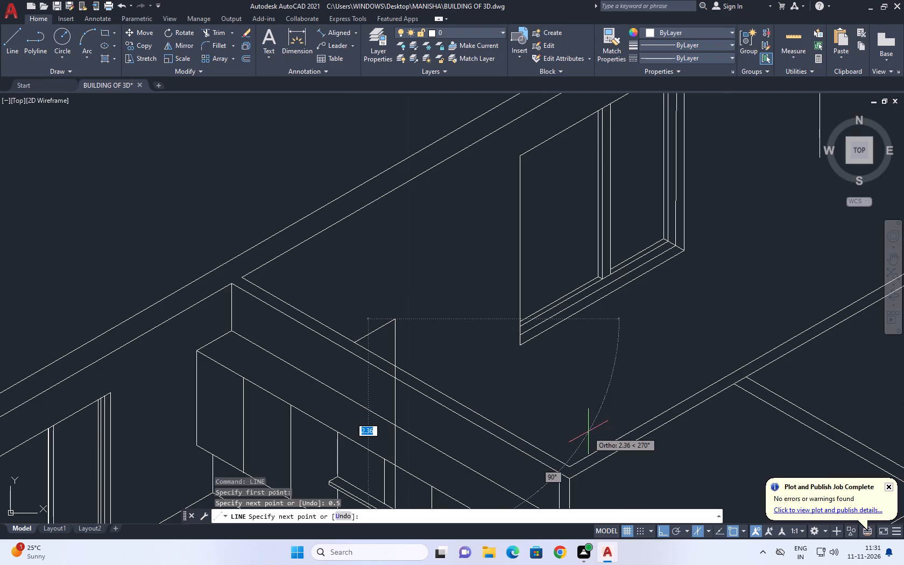
{"action": "key", "text": "F5"}
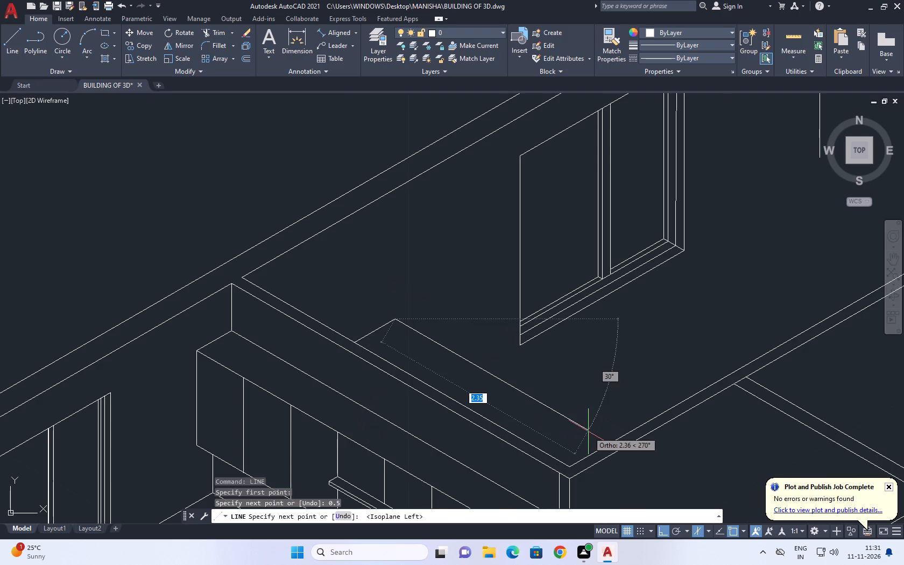
{"action": "scroll", "coordinate": [603, 438], "scroll_direction": "up", "scroll_amount": 3}
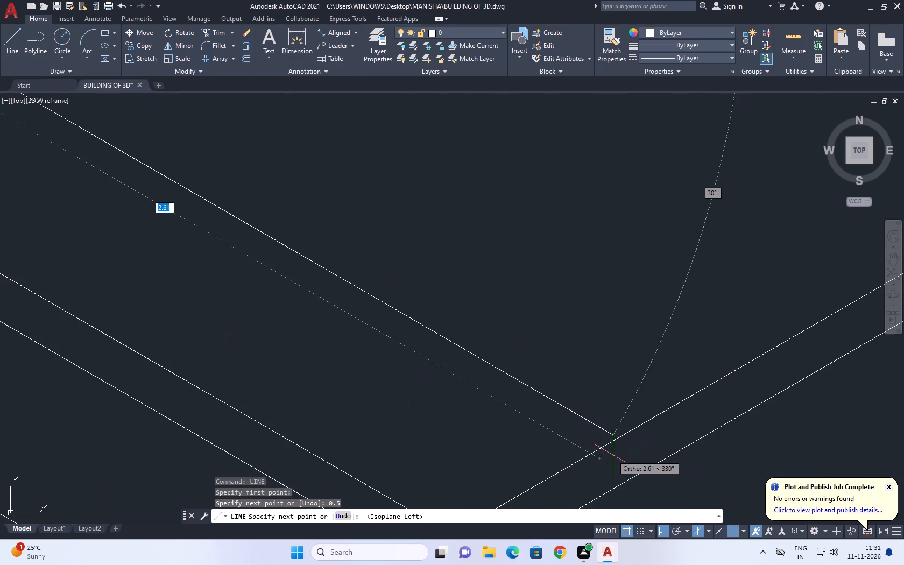
{"action": "scroll", "coordinate": [618, 459], "scroll_direction": "up", "scroll_amount": 1}
{"action": "left_click", "coordinate": [668, 447]}
{"action": "right_click", "coordinate": [669, 435]}
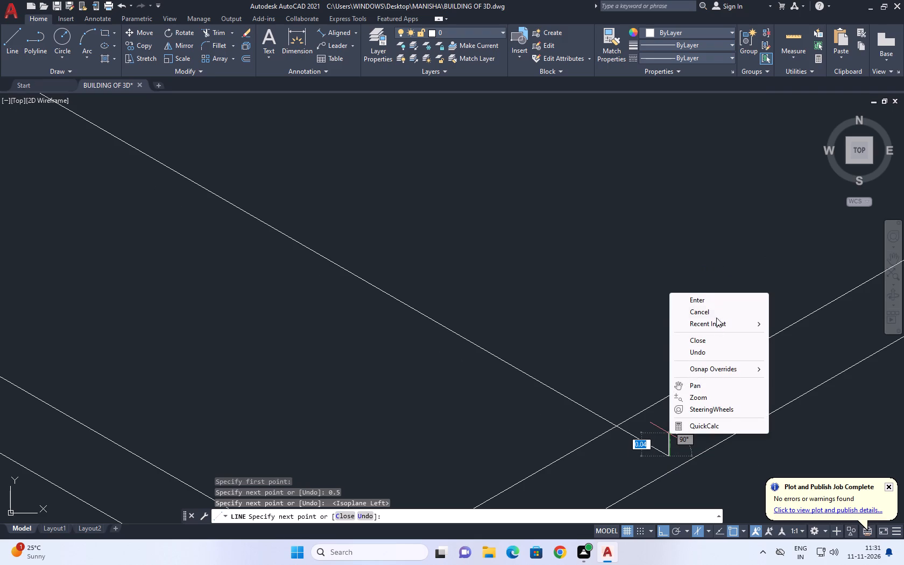
{"action": "left_click", "coordinate": [719, 307]}
Shorten the long parallel line so its end meets the front wall's inner edge.
{"action": "left_click", "coordinate": [652, 449]}
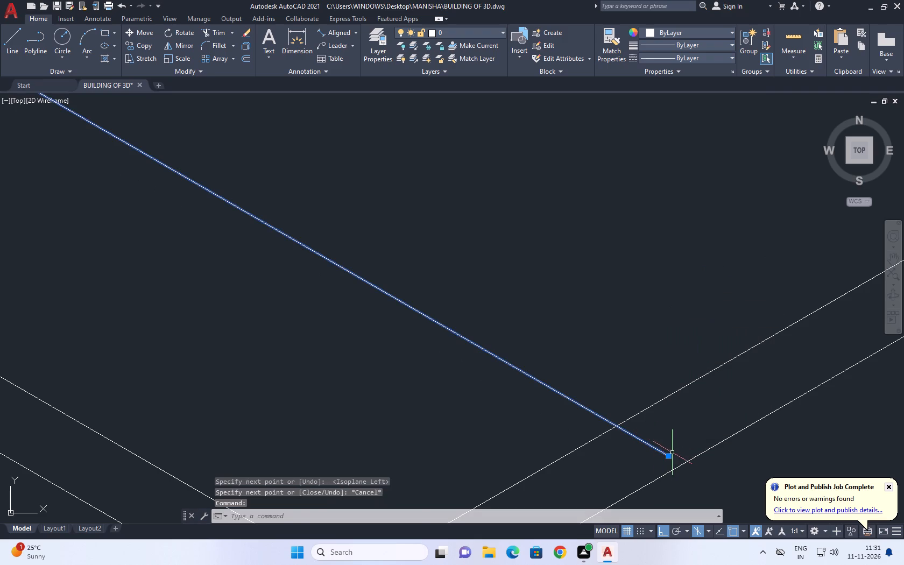
{"action": "left_click", "coordinate": [670, 456]}
{"action": "left_click", "coordinate": [613, 428]}
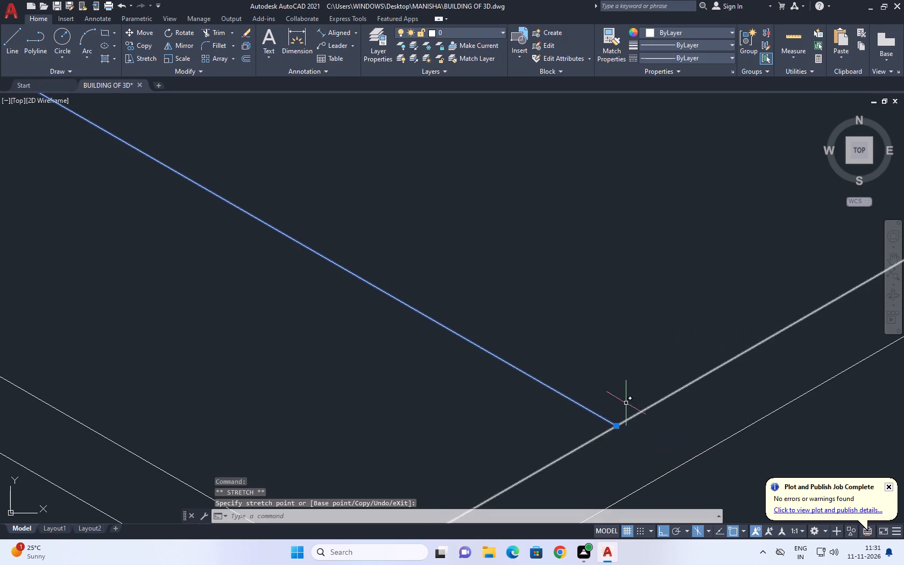
{"action": "right_click", "coordinate": [634, 240]}
{"action": "left_click", "coordinate": [682, 422]}
Copy the long parallel line about 0.03 towards the kitchen partition, along the short 0.5 line.
{"action": "scroll", "coordinate": [502, 388], "scroll_direction": "down", "scroll_amount": 4}
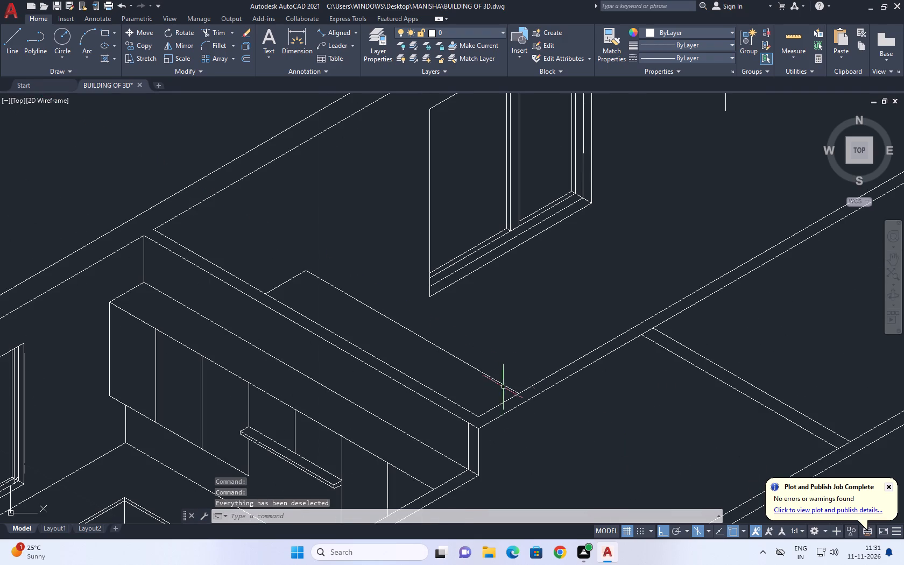
{"action": "left_click", "coordinate": [380, 315]}
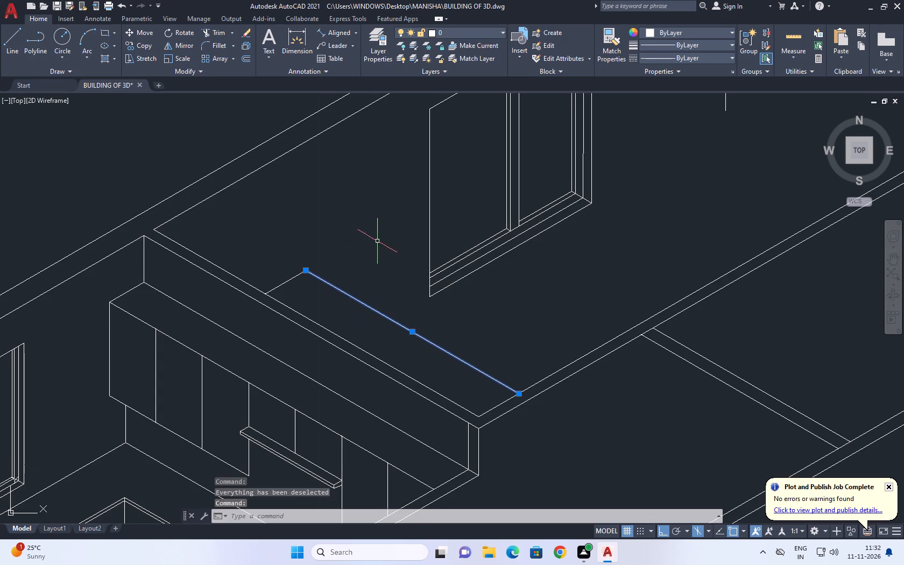
{"action": "middle_click_drag", "start_coordinate": [380, 244], "coordinate": [303, 314]}
{"action": "scroll", "coordinate": [303, 314], "scroll_direction": "down", "scroll_amount": 1}
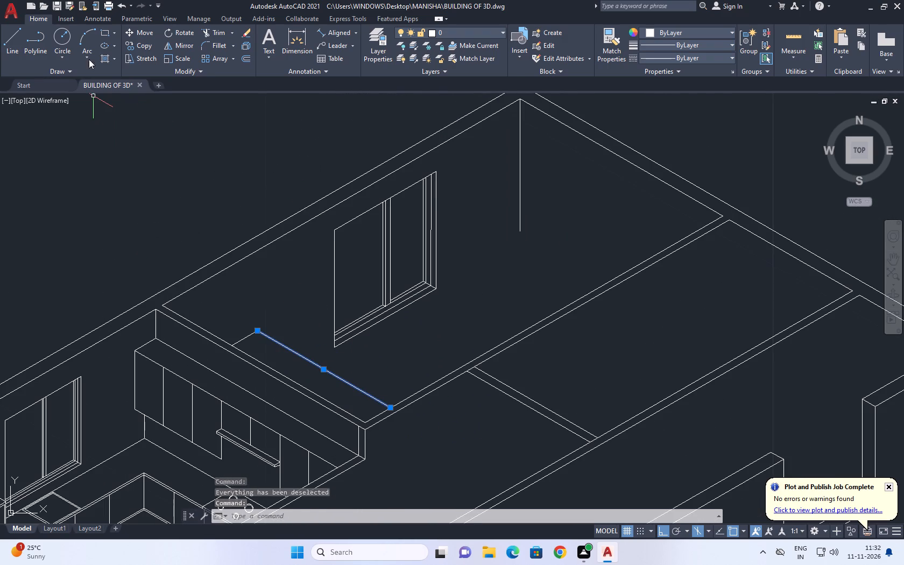
{"action": "left_click", "coordinate": [142, 44]}
{"action": "scroll", "coordinate": [275, 335], "scroll_direction": "up", "scroll_amount": 2}
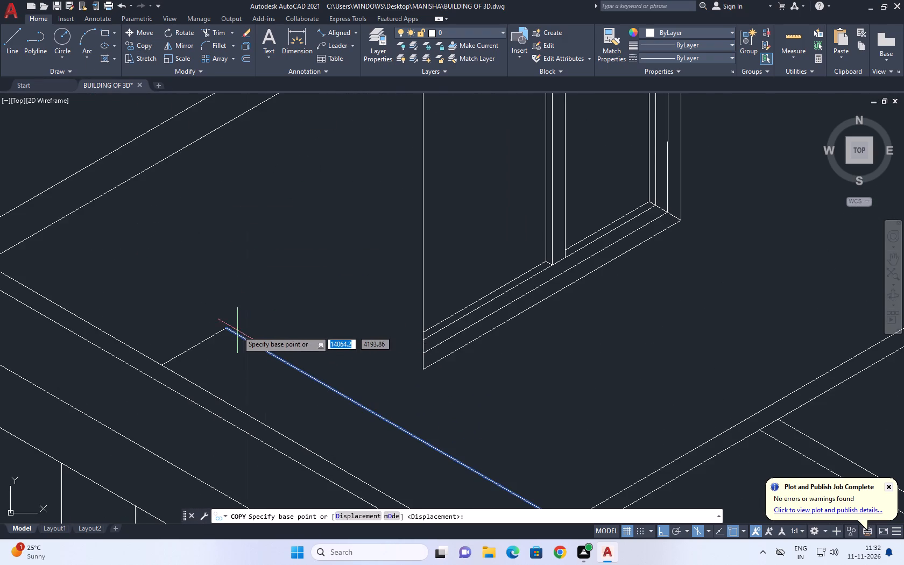
{"action": "scroll", "coordinate": [237, 330], "scroll_direction": "up", "scroll_amount": 3}
{"action": "left_click", "coordinate": [200, 324]}
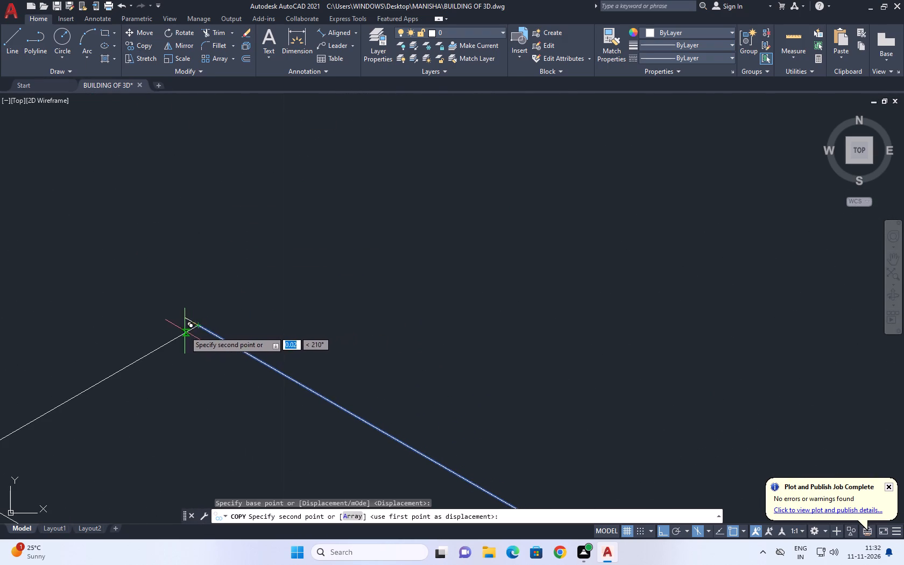
{"action": "left_click", "coordinate": [182, 336]}
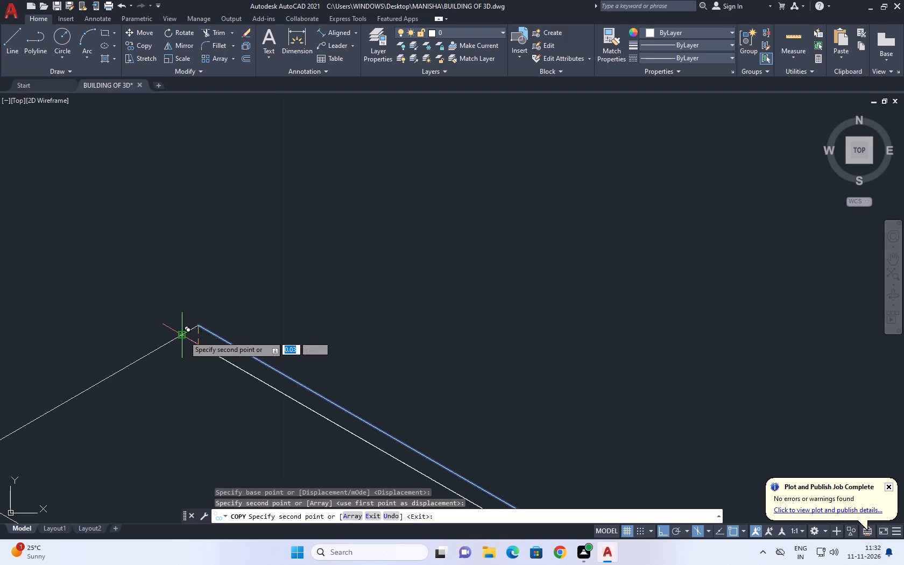
{"action": "right_click", "coordinate": [280, 278]}
{"action": "left_click", "coordinate": [335, 299]}
{"action": "scroll", "coordinate": [389, 302], "scroll_direction": "down", "scroll_amount": 4}
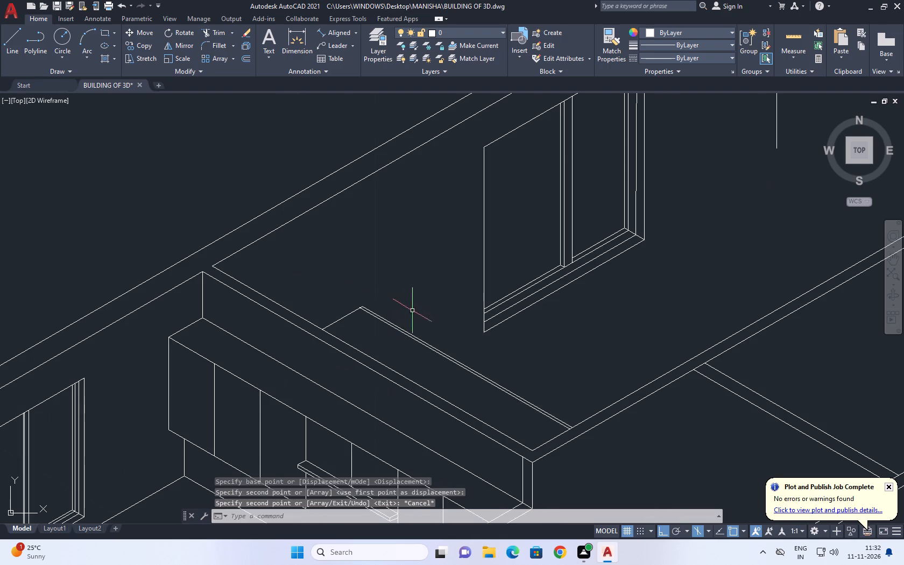
{"action": "middle_click_drag", "start_coordinate": [597, 358], "coordinate": [562, 384]}
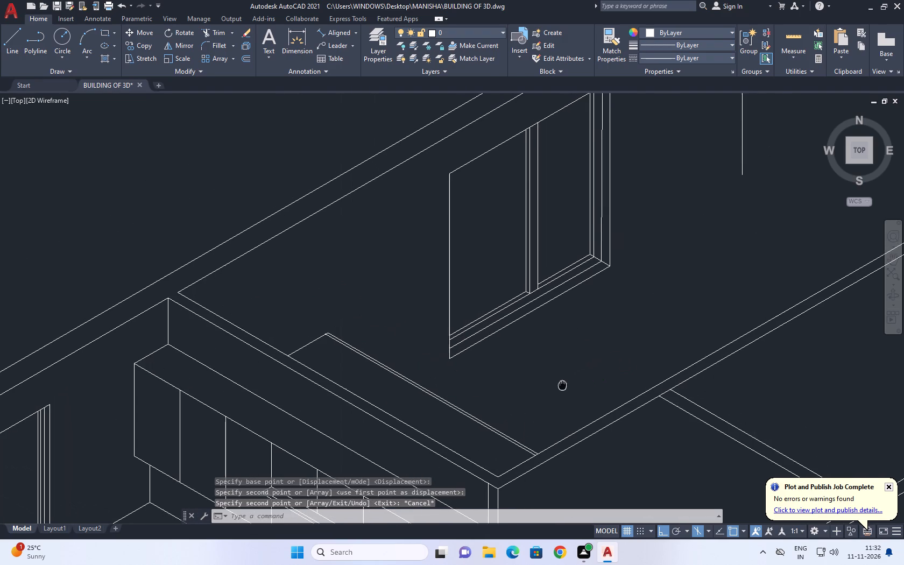
Extend the rear room's vertical corner line downward with a short straight line from its lower end.
{"action": "middle_click_drag", "start_coordinate": [562, 384], "coordinate": [562, 384]}
{"action": "scroll", "coordinate": [562, 384], "scroll_direction": "down", "scroll_amount": 2}
{"action": "middle_click_drag", "start_coordinate": [688, 283], "coordinate": [675, 302]}
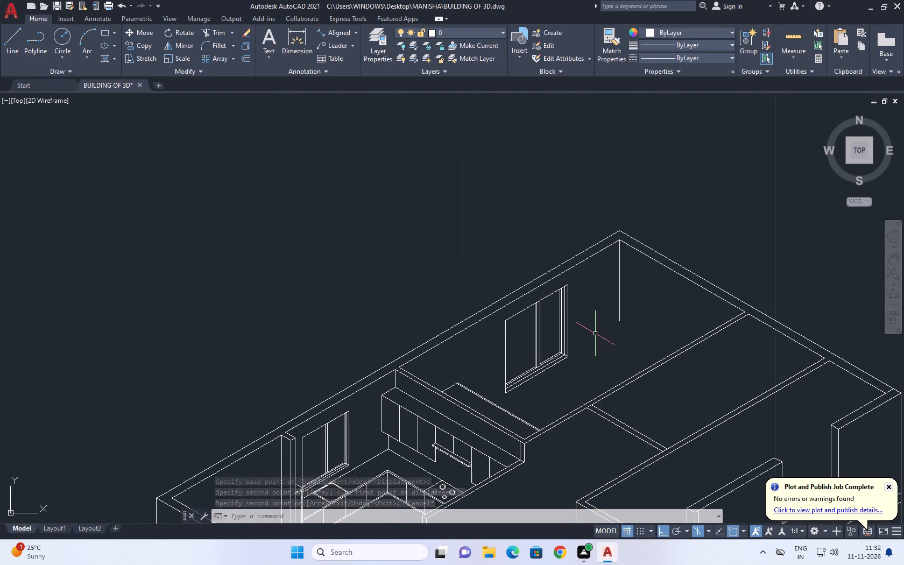
{"action": "left_click", "coordinate": [9, 44]}
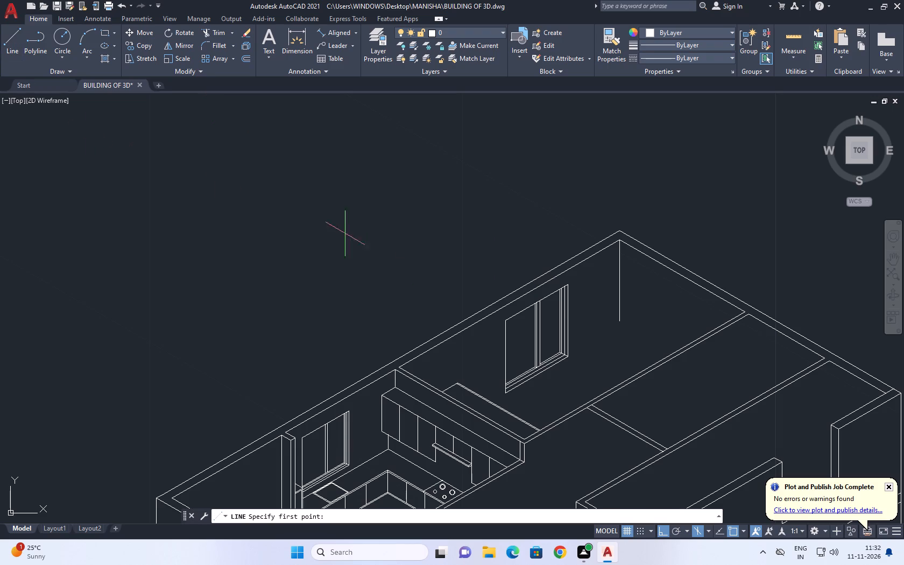
{"action": "scroll", "coordinate": [620, 319], "scroll_direction": "up", "scroll_amount": 2}
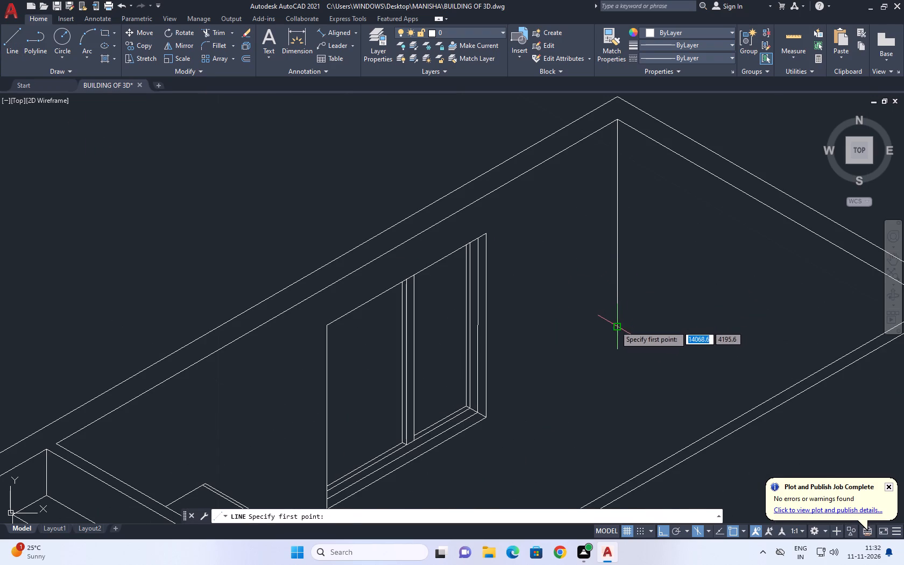
{"action": "left_click", "coordinate": [615, 324]}
{"action": "left_click", "coordinate": [609, 375]}
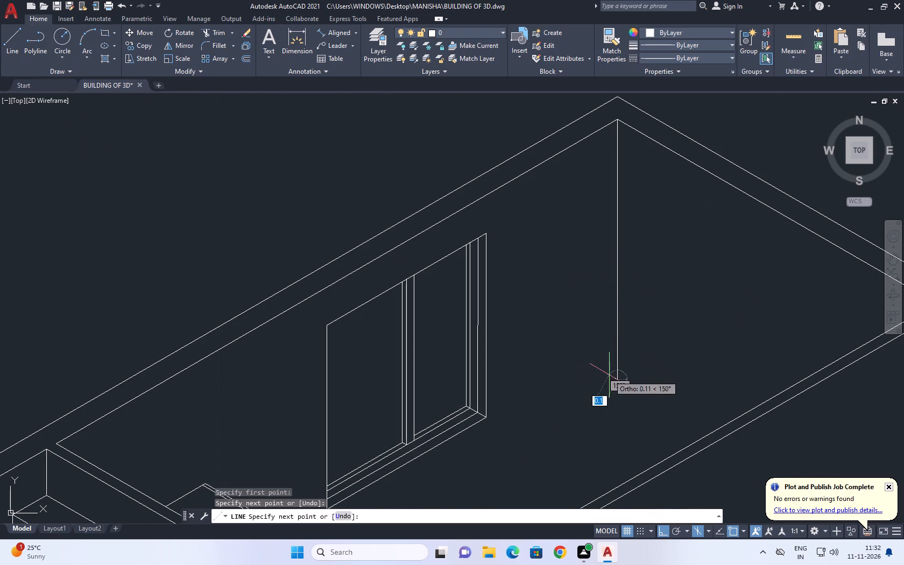
{"action": "right_click", "coordinate": [610, 383]}
{"action": "left_click", "coordinate": [646, 397]}
Draw a 30° isometric floor line from just above the corner line's lower end, under the window, to just past the doubled long line.
{"action": "right_click", "coordinate": [646, 315]}
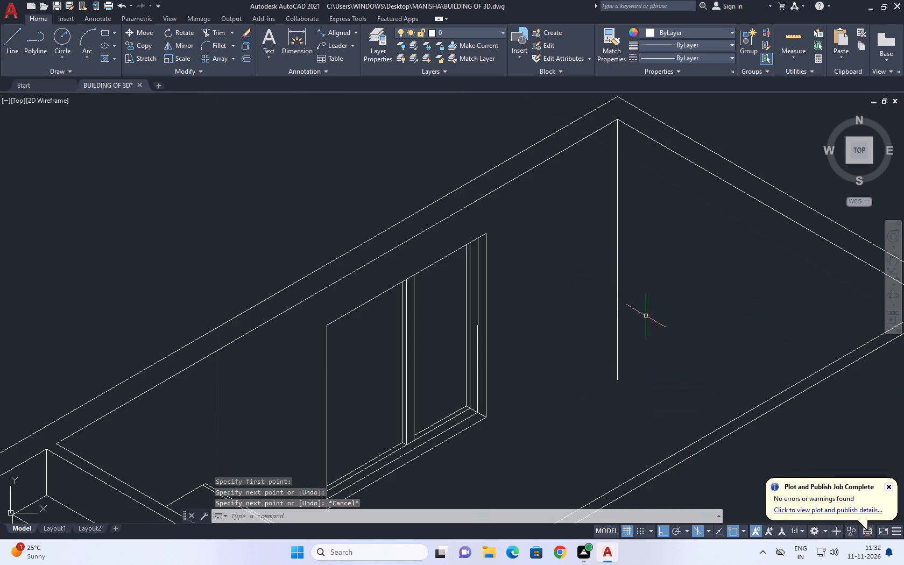
{"action": "left_click", "coordinate": [668, 317]}
{"action": "left_click", "coordinate": [620, 351]}
{"action": "scroll", "coordinate": [609, 352], "scroll_direction": "down", "scroll_amount": 1}
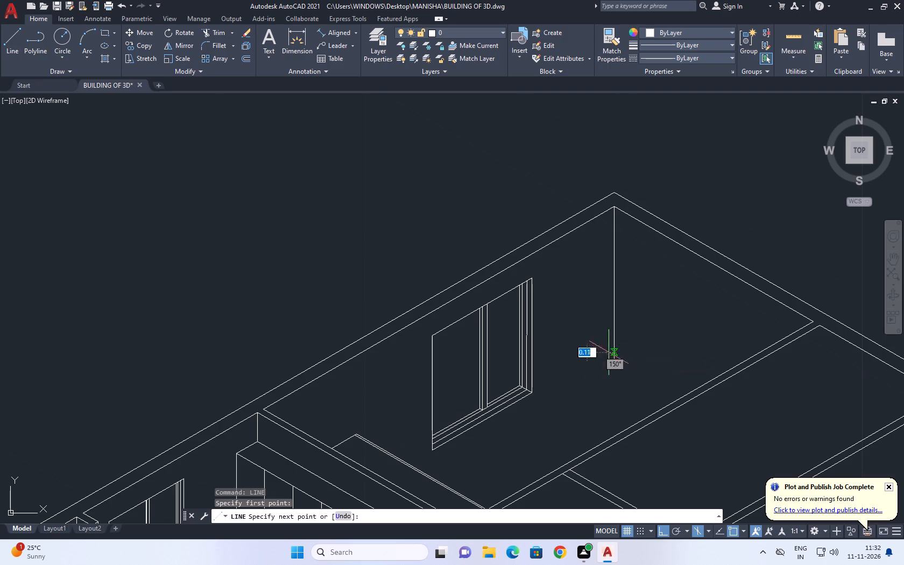
{"action": "key", "text": "F5"}
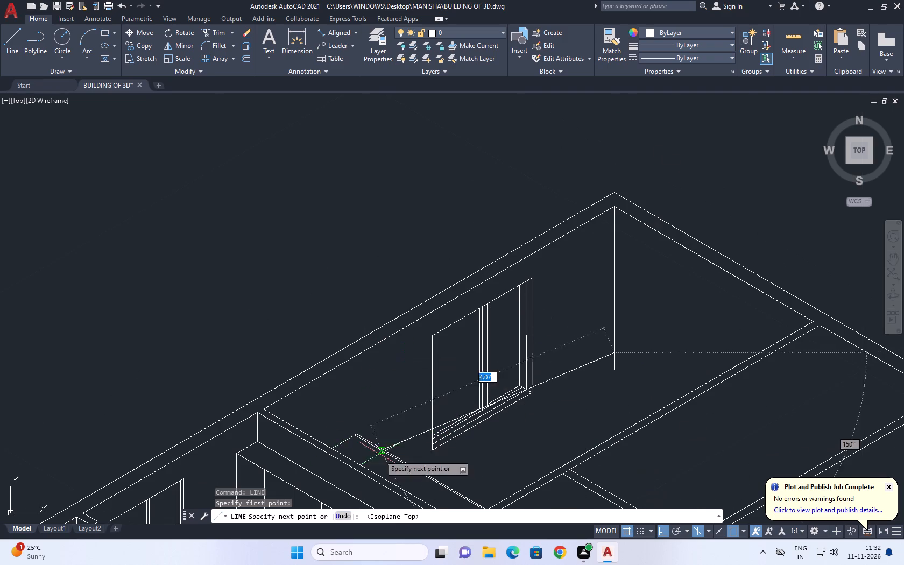
{"action": "scroll", "coordinate": [386, 473], "scroll_direction": "up", "scroll_amount": 4}
{"action": "left_click", "coordinate": [472, 462]}
{"action": "right_click", "coordinate": [491, 344]}
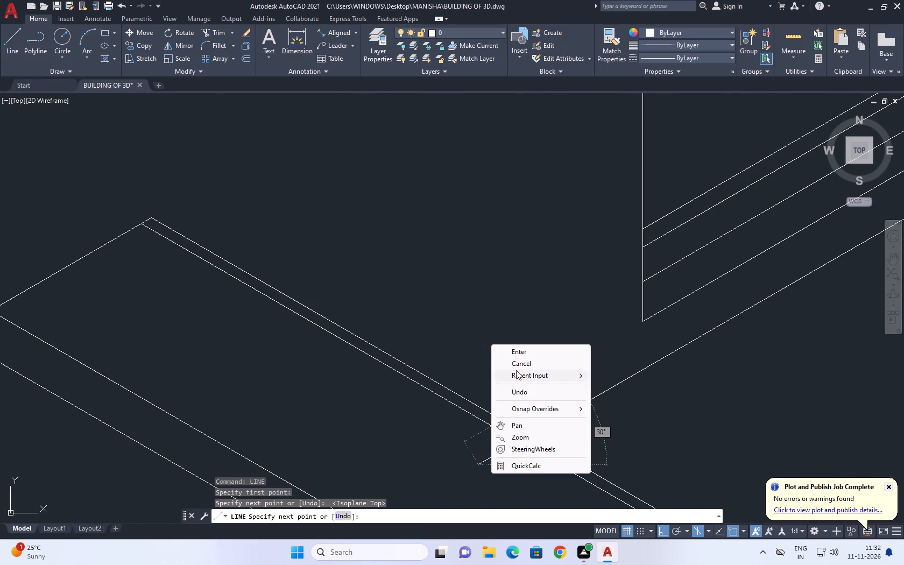
{"action": "left_click", "coordinate": [522, 363]}
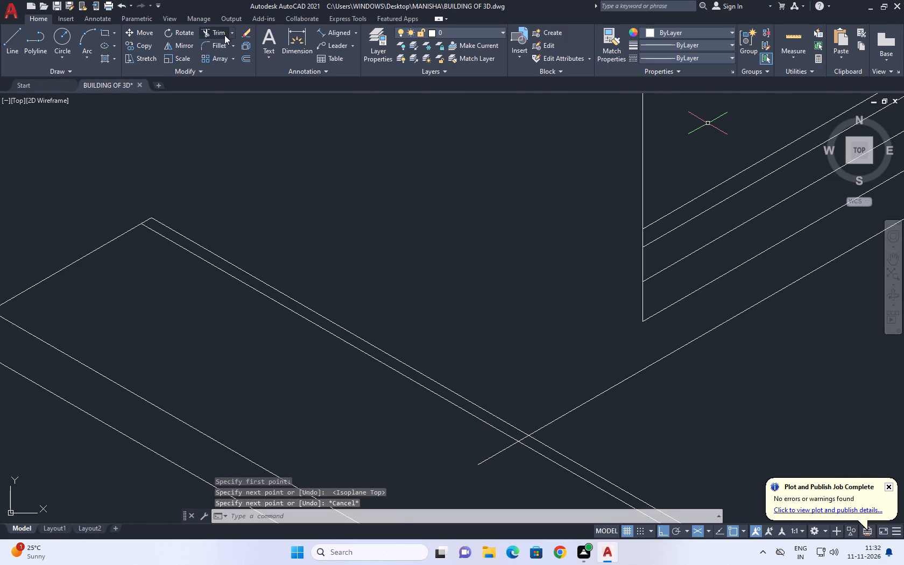
Trim the part of the floor line that runs past the doubled long line near the kitchen partition.
{"action": "left_click", "coordinate": [221, 36]}
{"action": "scroll", "coordinate": [536, 446], "scroll_direction": "up", "scroll_amount": 2}
{"action": "left_click", "coordinate": [513, 432]}
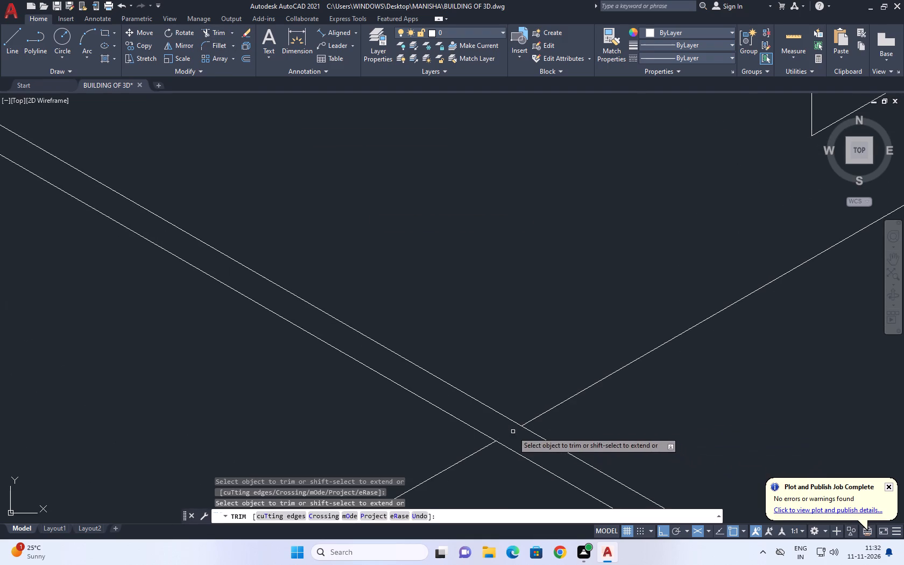
{"action": "left_click_drag", "start_coordinate": [473, 450], "coordinate": [482, 460]}
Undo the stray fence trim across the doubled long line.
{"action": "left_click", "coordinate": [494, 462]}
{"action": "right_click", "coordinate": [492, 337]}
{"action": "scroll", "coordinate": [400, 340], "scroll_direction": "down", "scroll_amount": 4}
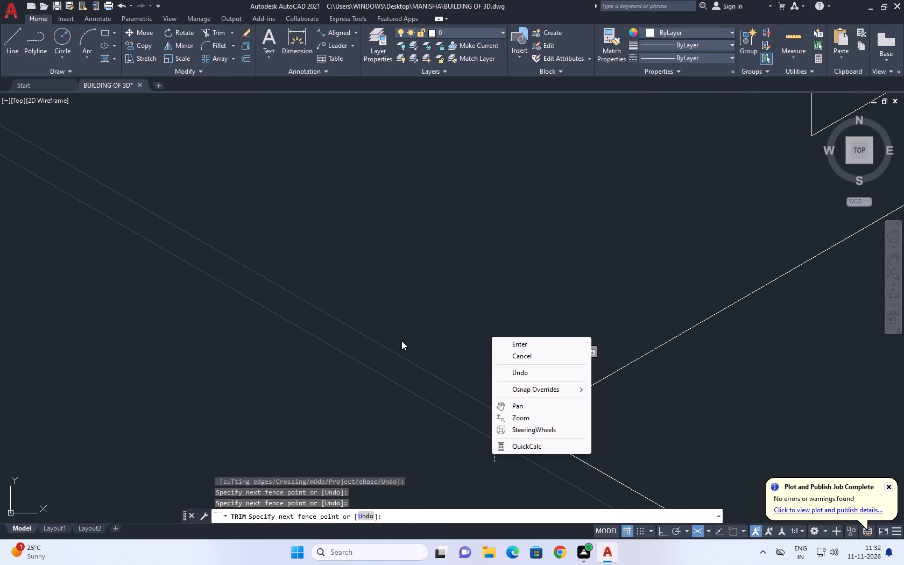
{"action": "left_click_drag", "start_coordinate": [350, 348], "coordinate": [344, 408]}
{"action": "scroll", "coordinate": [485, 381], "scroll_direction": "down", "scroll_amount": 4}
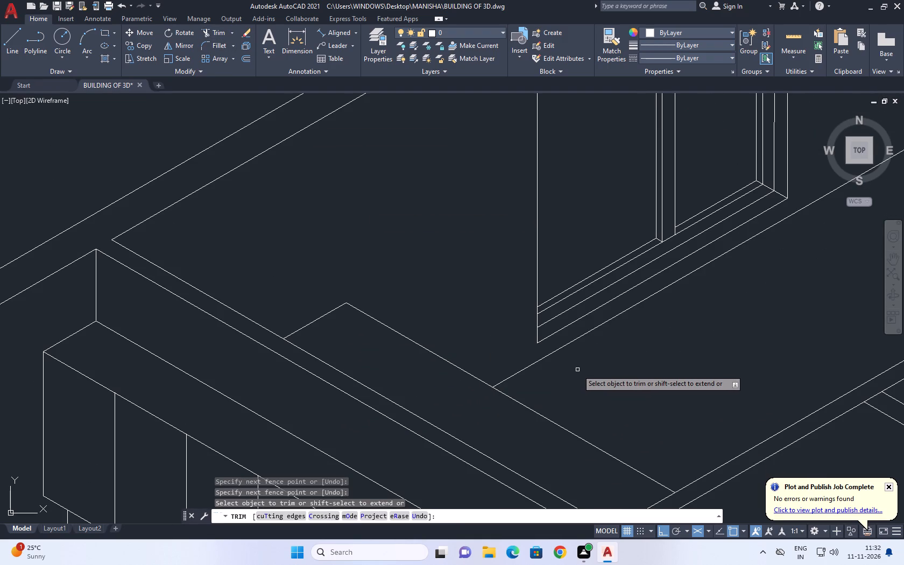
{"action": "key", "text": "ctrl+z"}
Trim the vertical corner line's overhang below the floor line in the rear room.
{"action": "scroll", "coordinate": [521, 412], "scroll_direction": "down", "scroll_amount": 8}
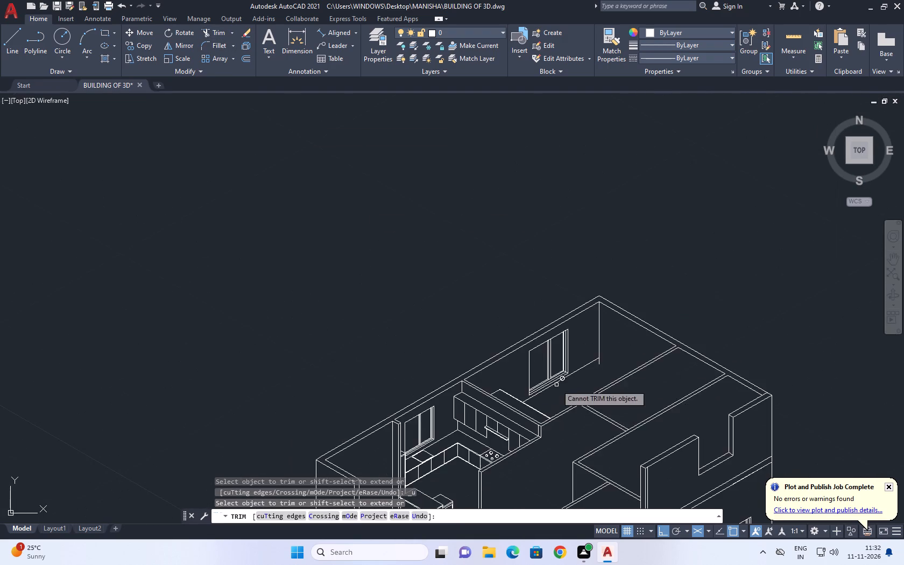
{"action": "scroll", "coordinate": [627, 364], "scroll_direction": "up", "scroll_amount": 2}
{"action": "scroll", "coordinate": [570, 361], "scroll_direction": "up", "scroll_amount": 1}
{"action": "left_click", "coordinate": [553, 359]}
{"action": "left_click", "coordinate": [511, 377]}
{"action": "scroll", "coordinate": [565, 365], "scroll_direction": "down", "scroll_amount": 2}
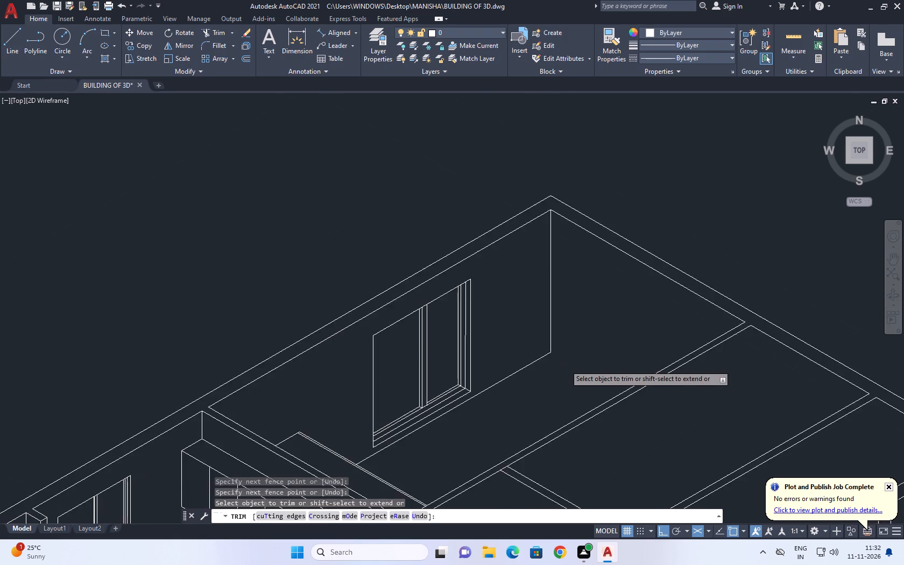
{"action": "key", "text": "Escape"}
{"action": "middle_click_drag", "start_coordinate": [591, 350], "coordinate": [442, 364]}
{"action": "scroll", "coordinate": [397, 372], "scroll_direction": "up", "scroll_amount": 2}
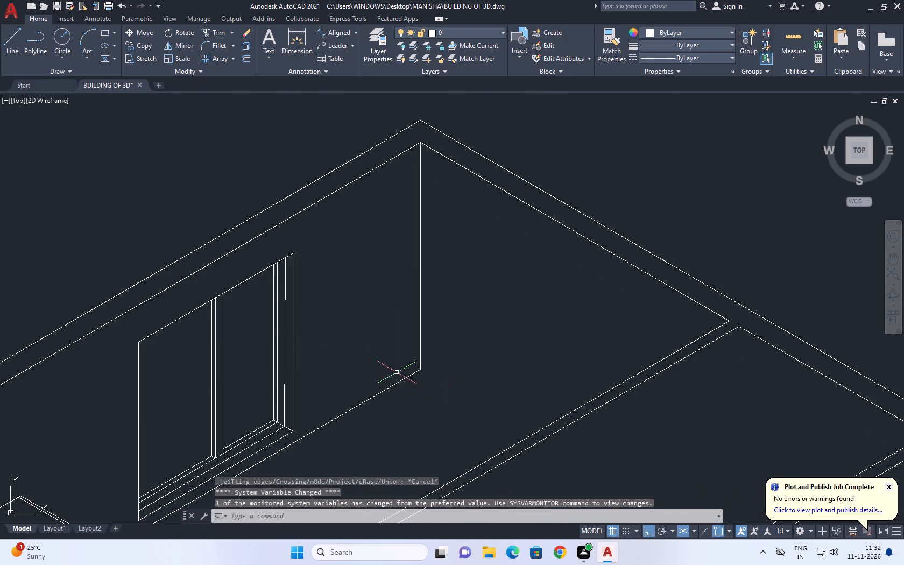
Draw three sides of an isometric rhombus across the rear room's vertical corner line, just above its lower end.
{"action": "scroll", "coordinate": [397, 372], "scroll_direction": "up", "scroll_amount": 3}
{"action": "middle_click_drag", "start_coordinate": [497, 393], "coordinate": [496, 402]}
{"action": "key", "text": "l"}
{"action": "key", "text": "space"}
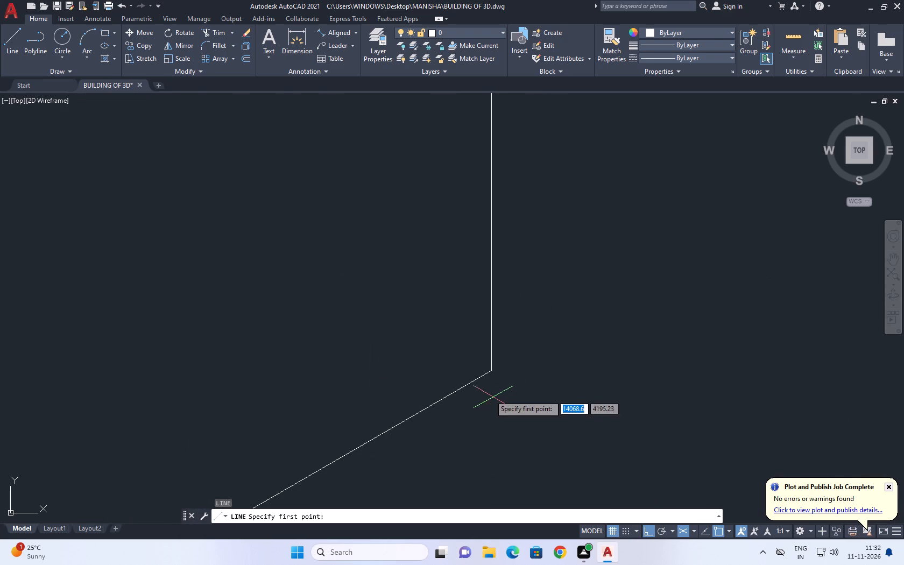
{"action": "scroll", "coordinate": [392, 267], "scroll_direction": "down", "scroll_amount": 3}
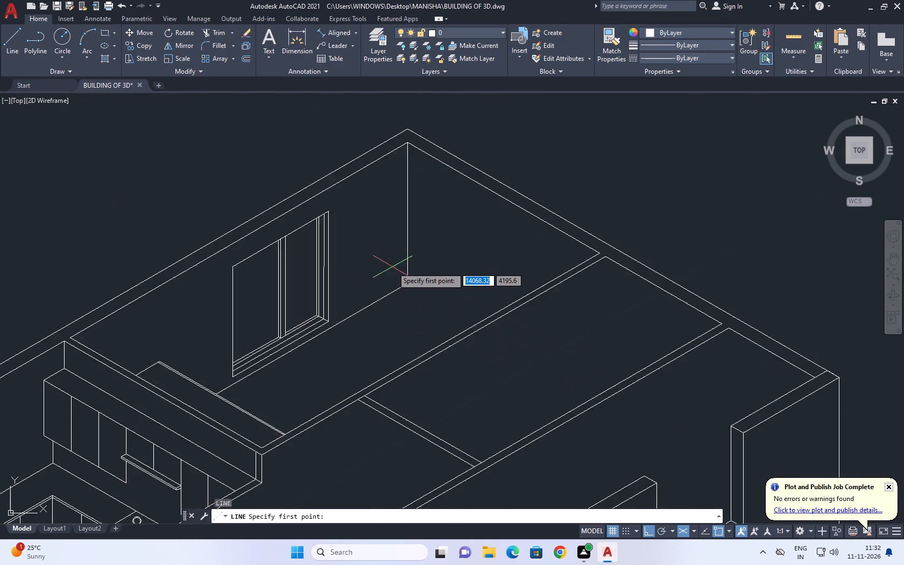
{"action": "scroll", "coordinate": [392, 267], "scroll_direction": "down", "scroll_amount": 2}
{"action": "scroll", "coordinate": [391, 266], "scroll_direction": "up", "scroll_amount": 1}
{"action": "left_click", "coordinate": [386, 271]}
{"action": "scroll", "coordinate": [416, 252], "scroll_direction": "up", "scroll_amount": 3}
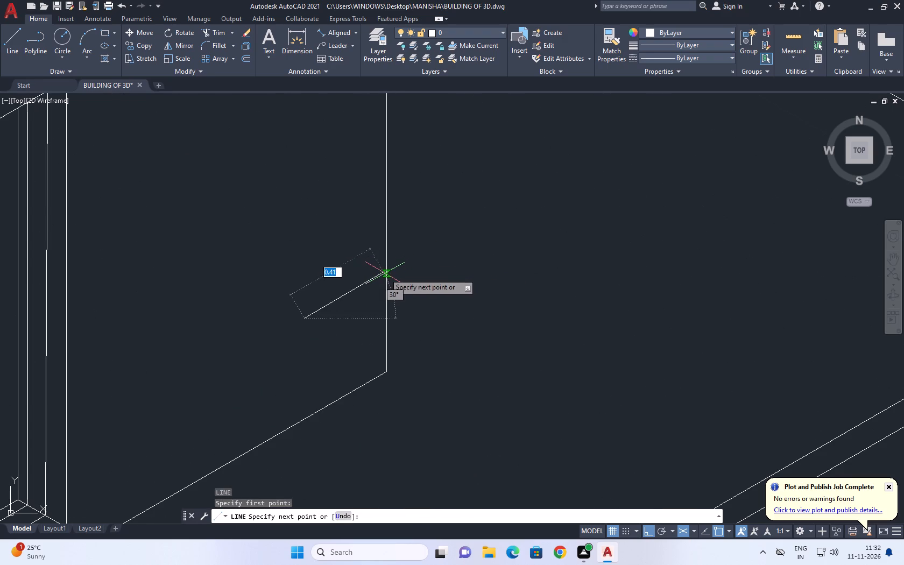
{"action": "left_click", "coordinate": [385, 274]}
{"action": "scroll", "coordinate": [423, 298], "scroll_direction": "up", "scroll_amount": 1}
{"action": "key", "text": "ctrl+z"}
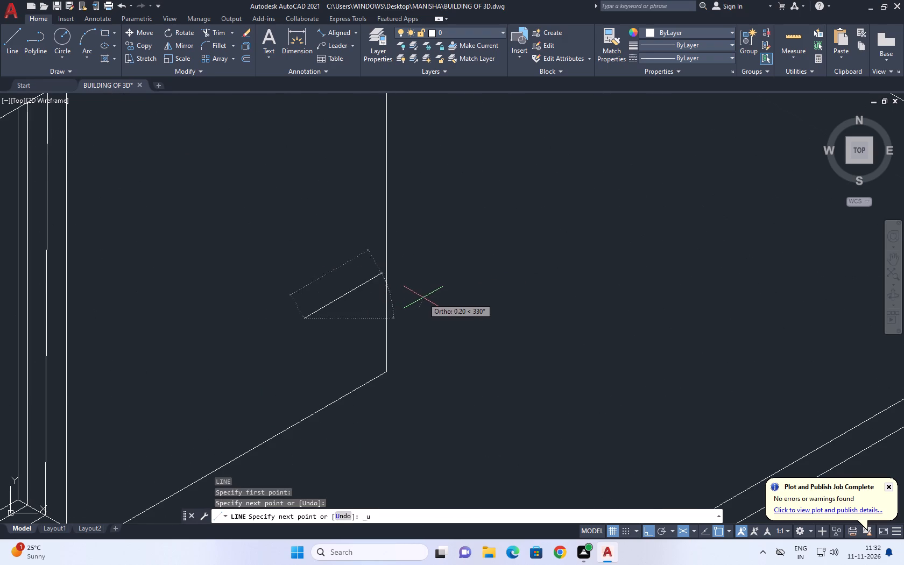
{"action": "left_click", "coordinate": [401, 264]}
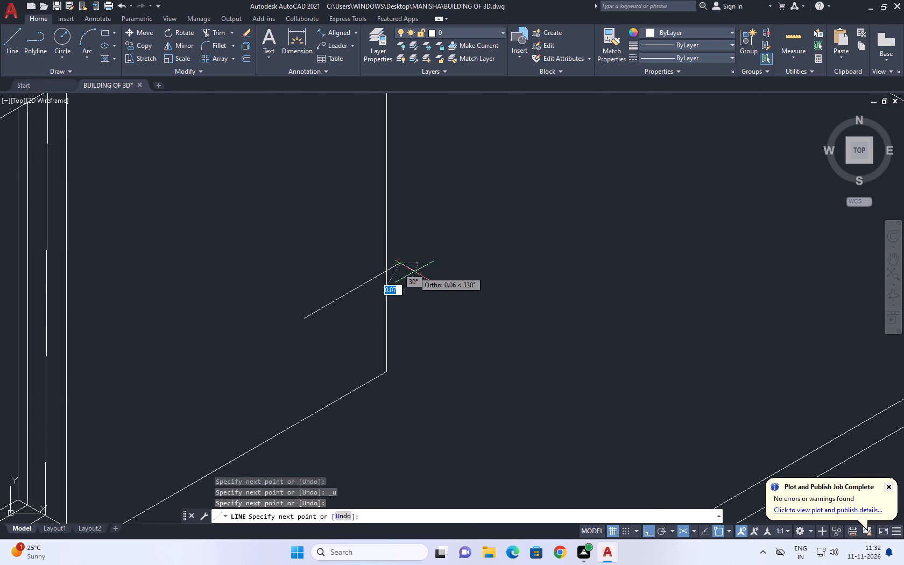
{"action": "scroll", "coordinate": [422, 281], "scroll_direction": "down", "scroll_amount": 1}
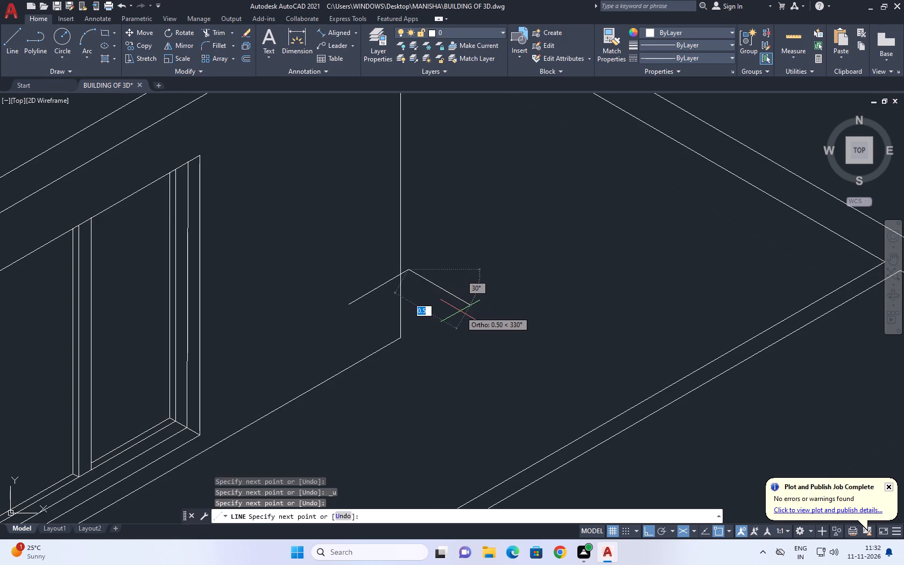
{"action": "left_click", "coordinate": [468, 321]}
{"action": "left_click", "coordinate": [389, 342]}
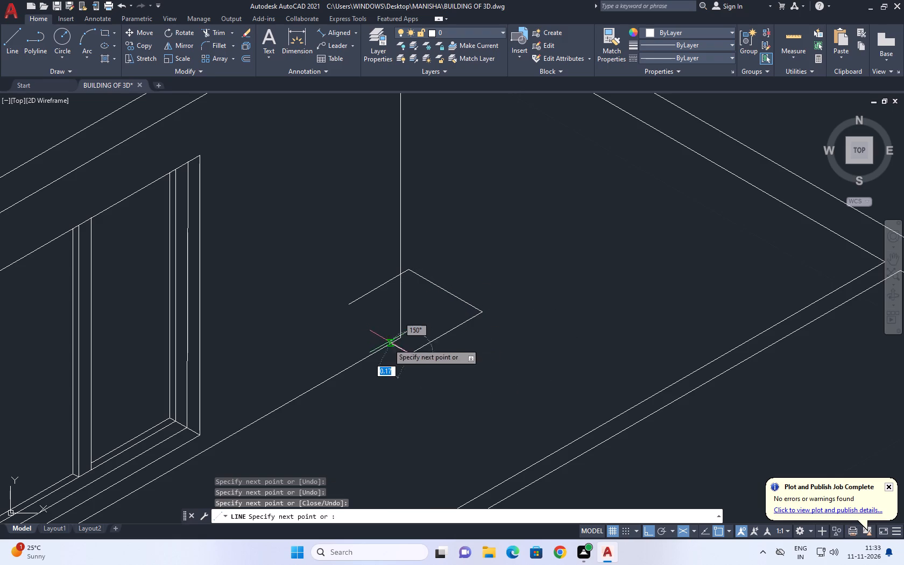
{"action": "key", "text": "space"}
Draw the rhombus's fourth side from its open far-left corner, running parallel to the opposite side and past the third side.
{"action": "key", "text": "space"}
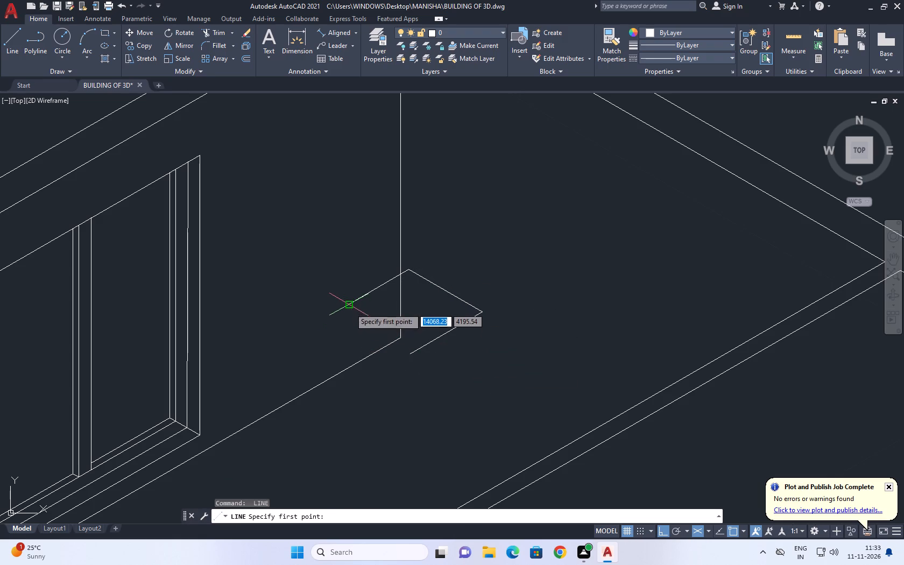
{"action": "left_click", "coordinate": [349, 307]}
{"action": "left_click", "coordinate": [437, 359]}
{"action": "key", "text": "space"}
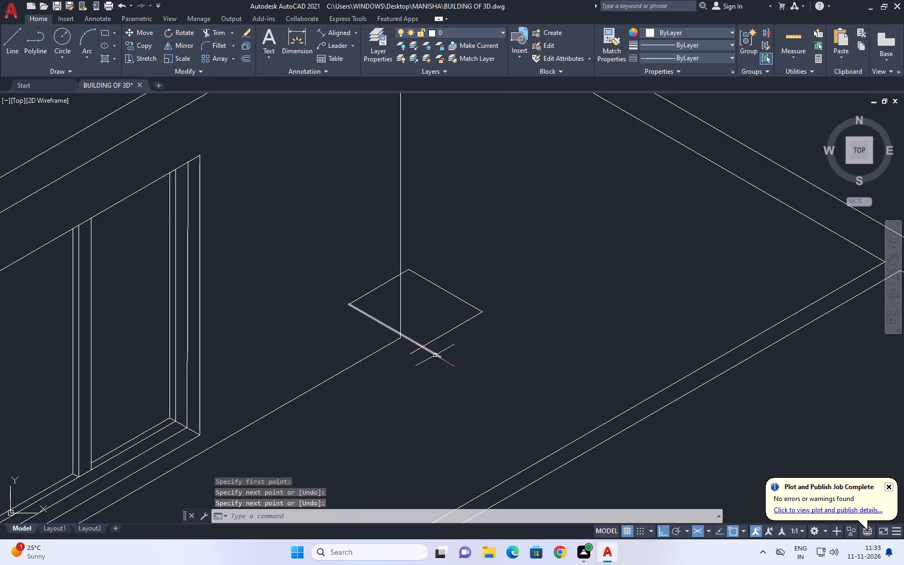
Trim the overshooting ends at the rhombus's lowest corner and the part of the vertical corner line inside the rhombus.
{"action": "key", "text": "t"}
{"action": "key", "text": "r"}
{"action": "key", "text": "space"}
{"action": "scroll", "coordinate": [430, 359], "scroll_direction": "up", "scroll_amount": 2}
{"action": "left_click", "coordinate": [453, 340]}
{"action": "left_click_drag", "start_coordinate": [350, 341], "coordinate": [344, 346]}
{"action": "left_click", "coordinate": [376, 244]}
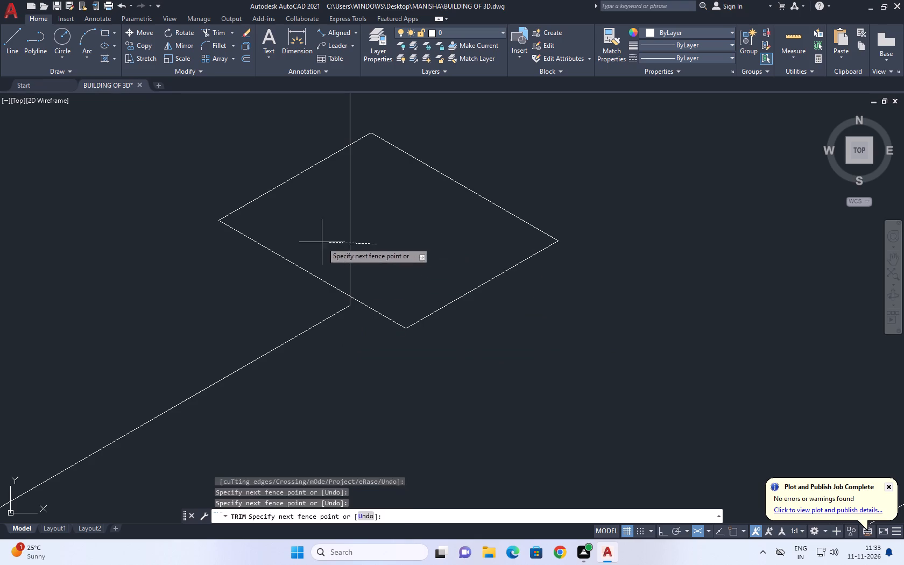
{"action": "left_click", "coordinate": [321, 242]}
{"action": "scroll", "coordinate": [390, 301], "scroll_direction": "down", "scroll_amount": 1}
{"action": "left_click", "coordinate": [378, 208]}
{"action": "left_click", "coordinate": [356, 225]}
{"action": "scroll", "coordinate": [373, 290], "scroll_direction": "down", "scroll_amount": 2}
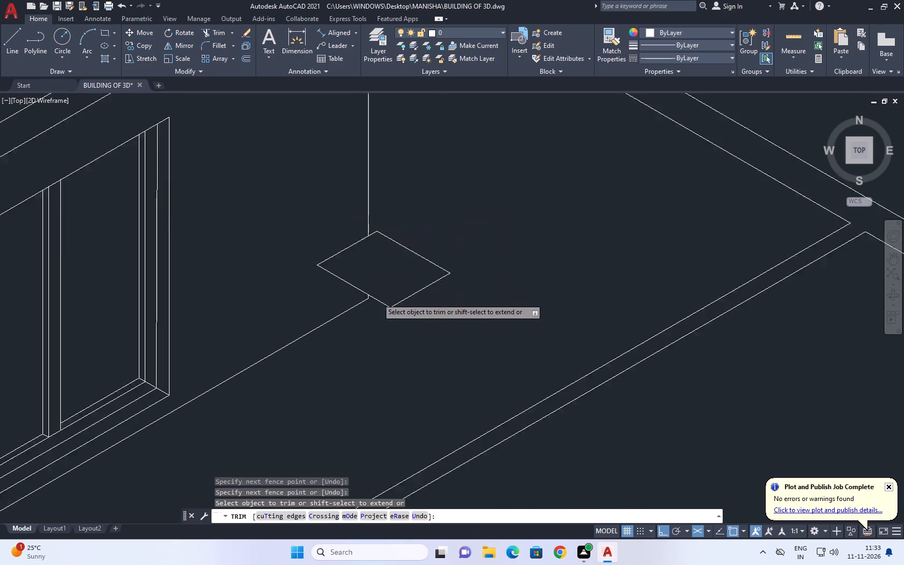
{"action": "key", "text": "space"}
Scale the four rhombus lines down to about two thirds of their size from the rhombus's left corner.
{"action": "scroll", "coordinate": [400, 294], "scroll_direction": "up", "scroll_amount": 2}
{"action": "left_click", "coordinate": [484, 230]}
{"action": "left_click_drag", "start_coordinate": [391, 342], "coordinate": [381, 352]}
{"action": "left_click", "coordinate": [258, 209]}
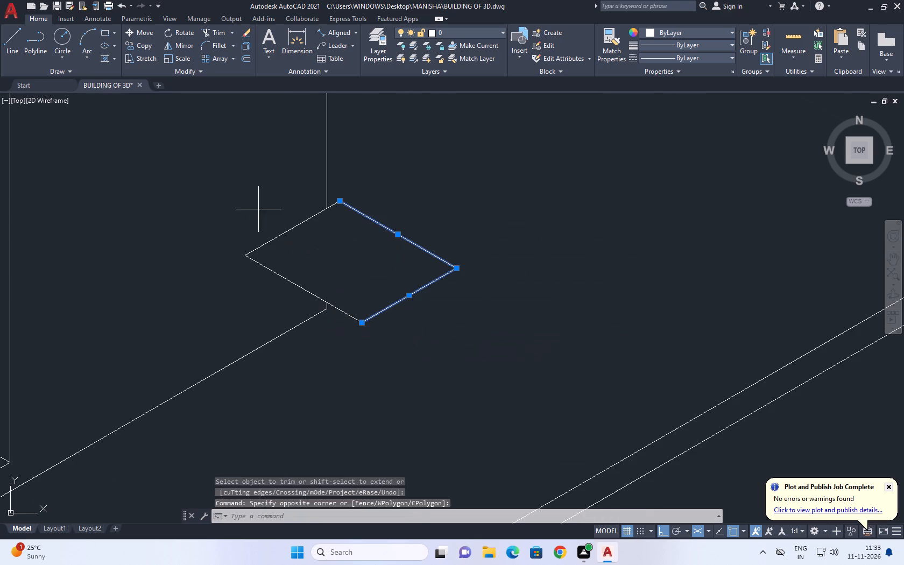
{"action": "left_click_drag", "start_coordinate": [249, 279], "coordinate": [247, 284]}
{"action": "middle_click_drag", "start_coordinate": [294, 251], "coordinate": [318, 289]}
{"action": "type", "text": "SC"}
{"action": "key", "text": "space"}
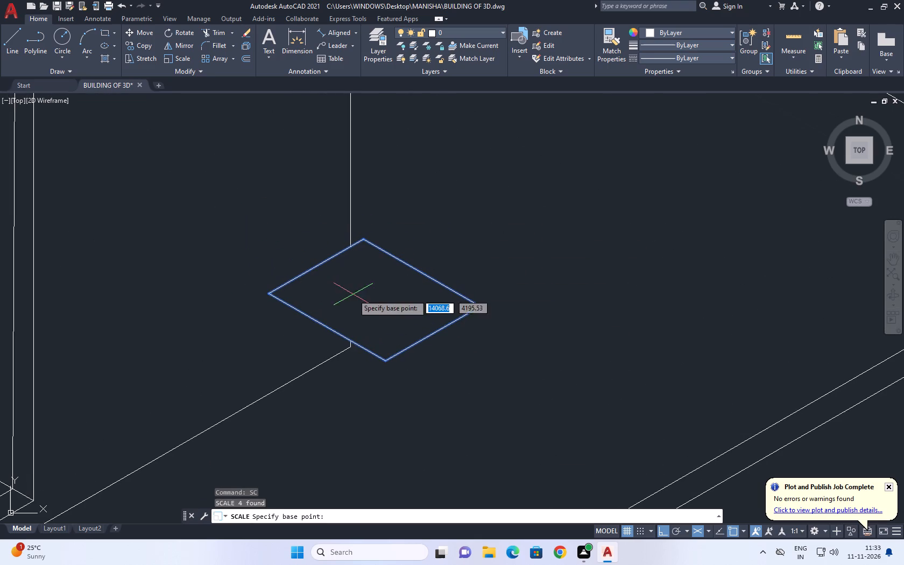
{"action": "left_click", "coordinate": [267, 292]}
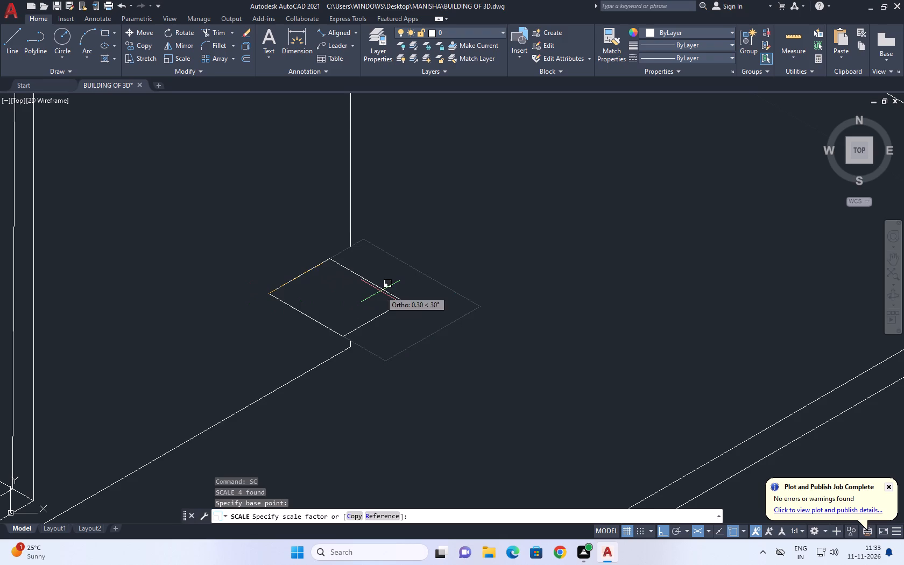
{"action": "left_click", "coordinate": [380, 291]}
Move the reduced rhombus vertically up the room's corner line, clear of the gap left there.
{"action": "left_click", "coordinate": [262, 236]}
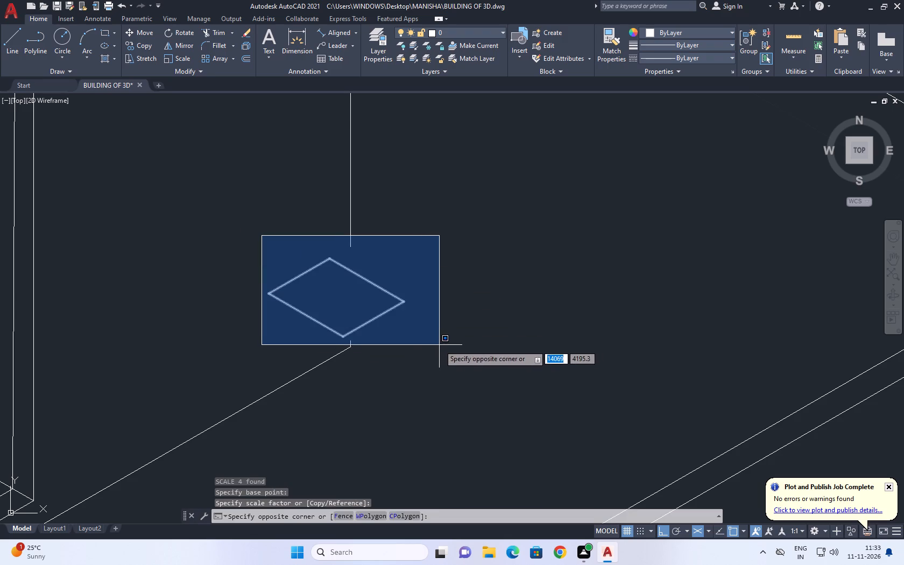
{"action": "left_click", "coordinate": [439, 342]}
{"action": "middle_click_drag", "start_coordinate": [382, 262], "coordinate": [401, 334]}
{"action": "key", "text": "m"}
{"action": "key", "text": "space"}
{"action": "left_click", "coordinate": [451, 359]}
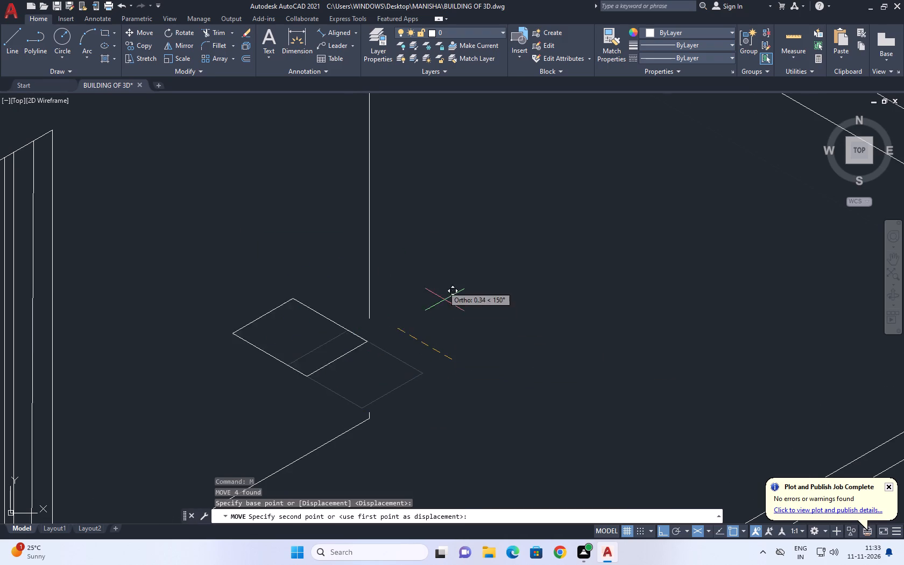
{"action": "key", "text": "F5"}
{"action": "left_click", "coordinate": [437, 266]}
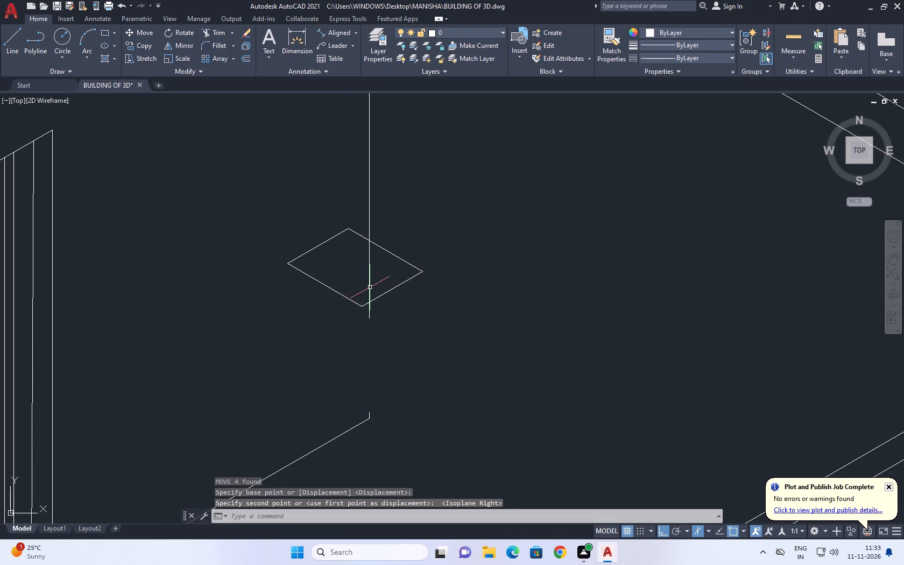
Trim the vertical corner line inside the moved rhombus and remove the short stub left beneath it.
{"action": "type", "text": "TR"}
{"action": "key", "text": "space"}
{"action": "left_click", "coordinate": [368, 271]}
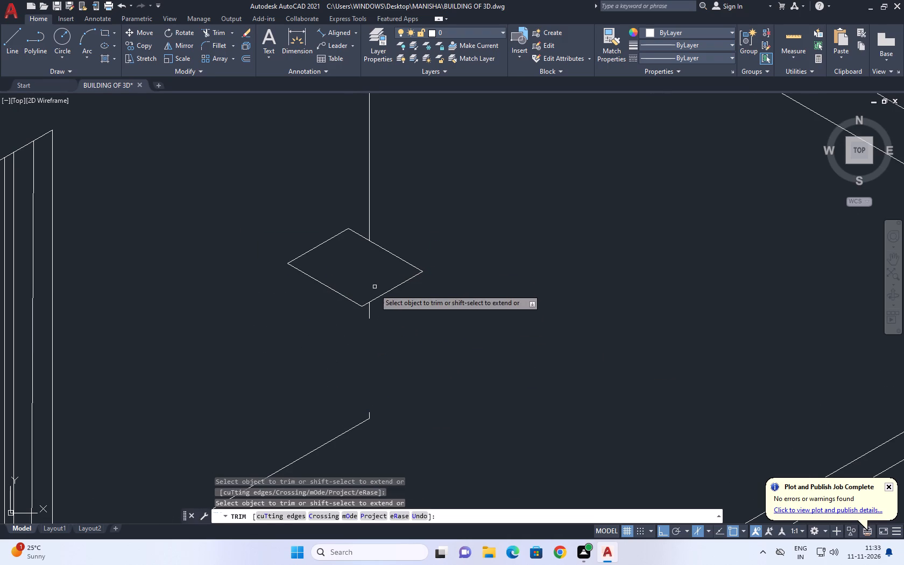
{"action": "left_click", "coordinate": [372, 311]}
{"action": "left_click", "coordinate": [359, 316]}
{"action": "scroll", "coordinate": [425, 308], "scroll_direction": "down", "scroll_amount": 1}
{"action": "key", "text": "Escape"}
{"action": "middle_click_drag", "start_coordinate": [424, 313], "coordinate": [426, 318]}
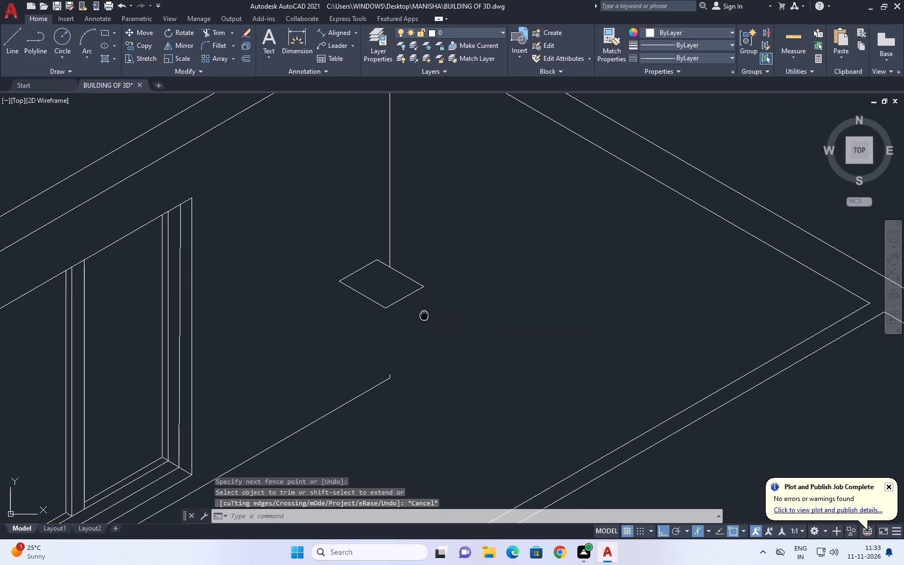
{"action": "middle_click_drag", "start_coordinate": [426, 318], "coordinate": [432, 334]}
Extend the corner line's short lower piece up to the underside of the rhombus.
{"action": "type", "text": "EX"}
{"action": "key", "text": "space"}
{"action": "scroll", "coordinate": [392, 393], "scroll_direction": "up", "scroll_amount": 2}
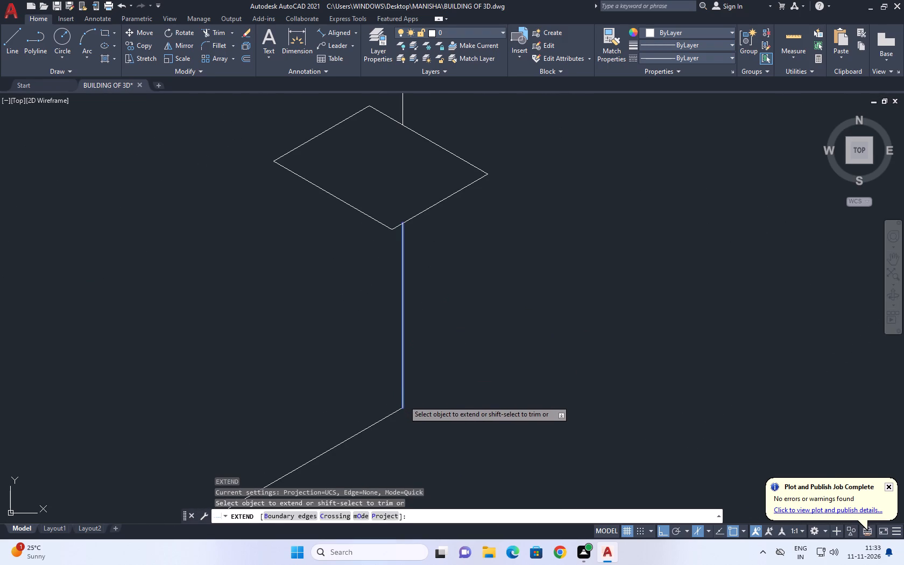
{"action": "left_click", "coordinate": [404, 400]}
{"action": "scroll", "coordinate": [435, 293], "scroll_direction": "down", "scroll_amount": 3}
{"action": "key", "text": "Escape"}
{"action": "middle_click_drag", "start_coordinate": [495, 294], "coordinate": [504, 341]}
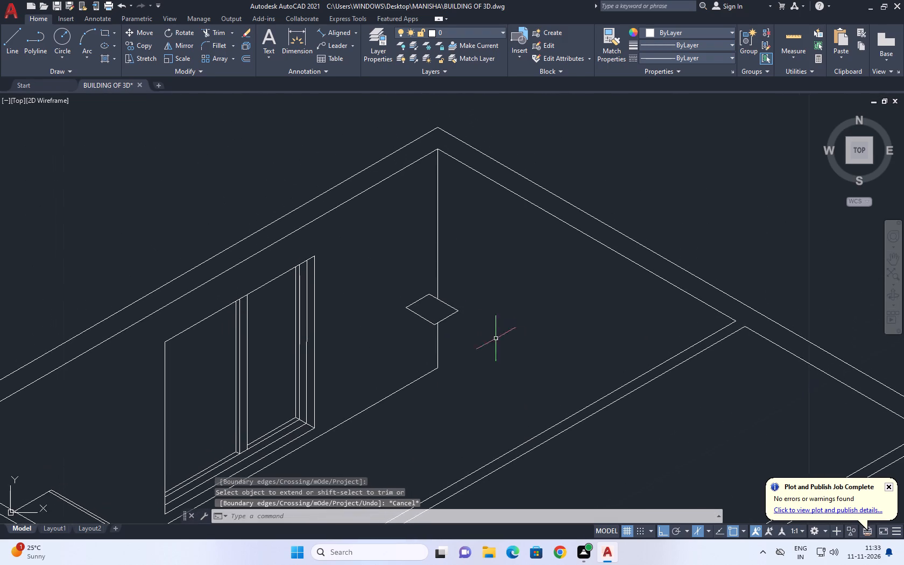
Copy the rhombus's four lines about 0.11 straight down.
{"action": "scroll", "coordinate": [447, 312], "scroll_direction": "up", "scroll_amount": 2}
{"action": "left_click", "coordinate": [480, 299]}
{"action": "left_click_drag", "start_coordinate": [455, 329], "coordinate": [450, 337]}
{"action": "left_click", "coordinate": [373, 273]}
{"action": "left_click_drag", "start_coordinate": [345, 322], "coordinate": [345, 331]}
{"action": "middle_click_drag", "start_coordinate": [382, 343], "coordinate": [391, 352]}
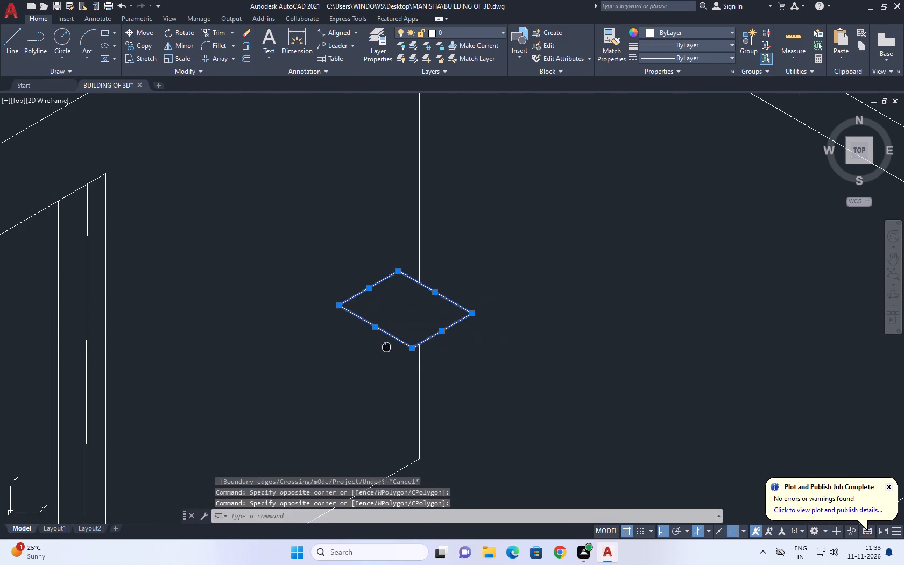
{"action": "middle_click_drag", "start_coordinate": [391, 352], "coordinate": [407, 371]}
{"action": "key", "text": "c"}
{"action": "key", "text": "p"}
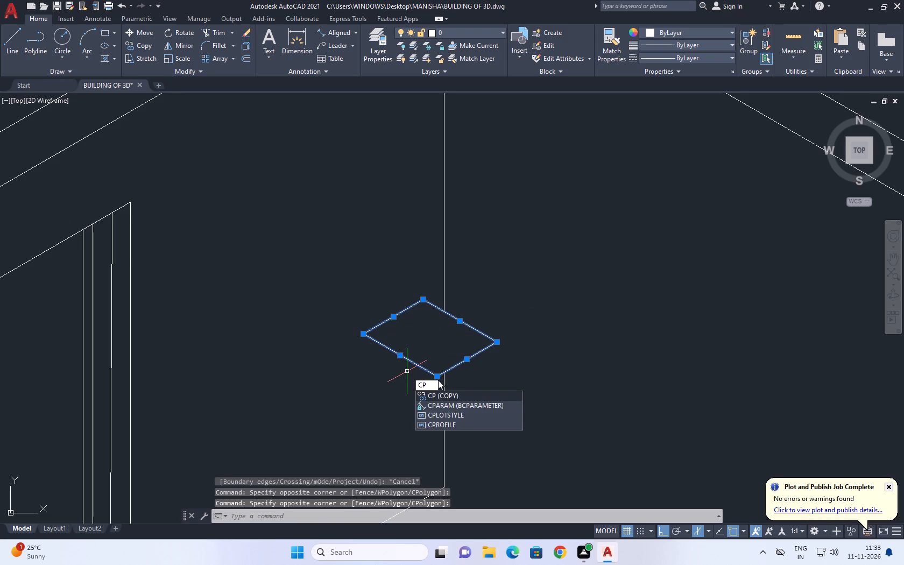
{"action": "key", "text": "space"}
{"action": "left_click", "coordinate": [495, 343]}
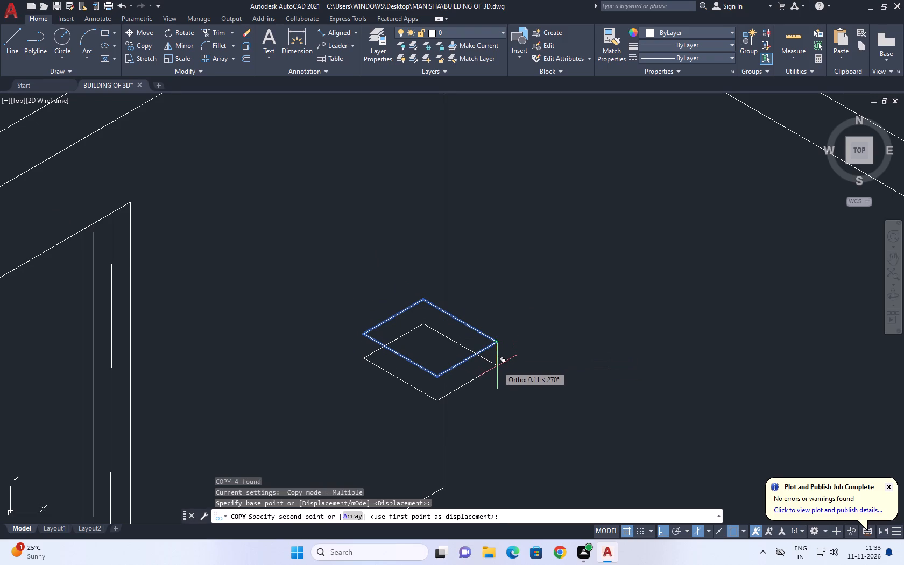
{"action": "left_click", "coordinate": [497, 366]}
{"action": "key", "text": "Escape"}
Move the copied lower rhombus straight up to about 0.05 below the original to thin the shelf.
{"action": "middle_click_drag", "start_coordinate": [419, 315], "coordinate": [453, 294]}
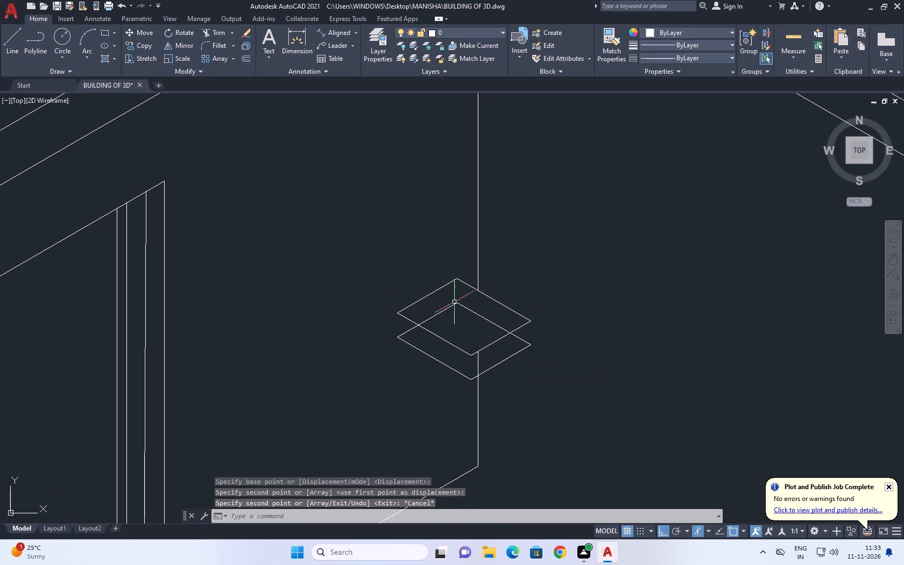
{"action": "scroll", "coordinate": [486, 358], "scroll_direction": "up", "scroll_amount": 1}
{"action": "left_click", "coordinate": [600, 313]}
{"action": "left_click", "coordinate": [528, 371]}
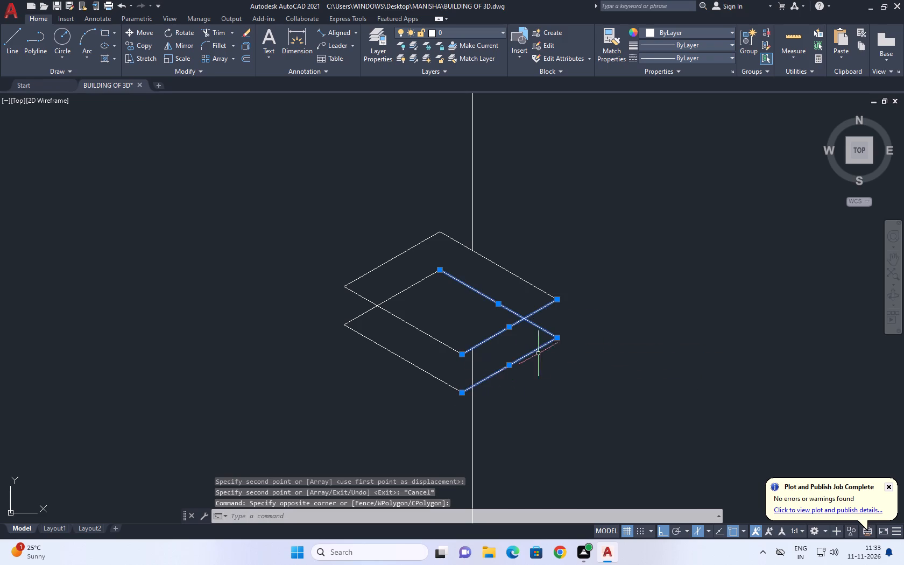
{"action": "key", "text": "Escape"}
{"action": "left_click", "coordinate": [567, 330]}
{"action": "left_click_drag", "start_coordinate": [554, 351], "coordinate": [546, 362]}
{"action": "left_click", "coordinate": [351, 308]}
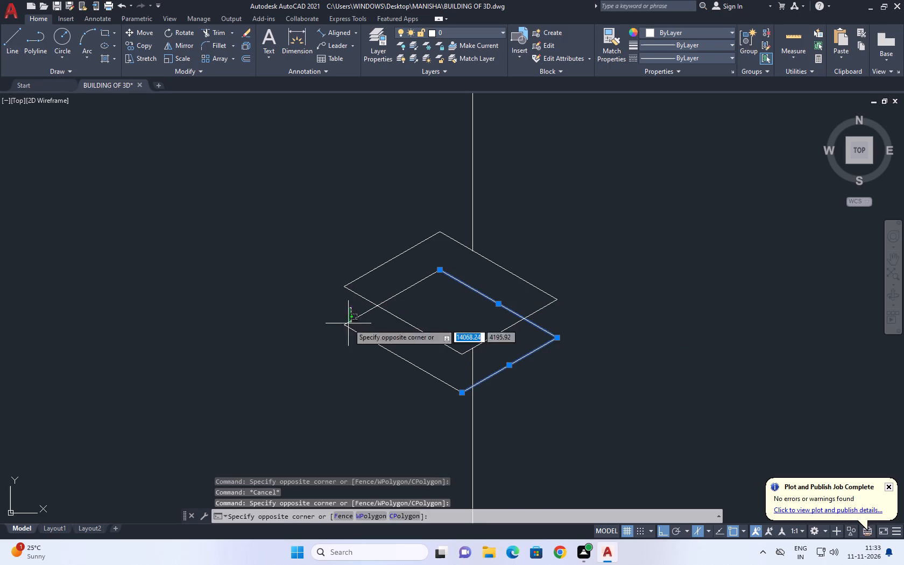
{"action": "left_click", "coordinate": [344, 359]}
{"action": "scroll", "coordinate": [384, 352], "scroll_direction": "up", "scroll_amount": 1}
{"action": "middle_click_drag", "start_coordinate": [464, 347], "coordinate": [469, 363]}
{"action": "key", "text": "m"}
{"action": "key", "text": "space"}
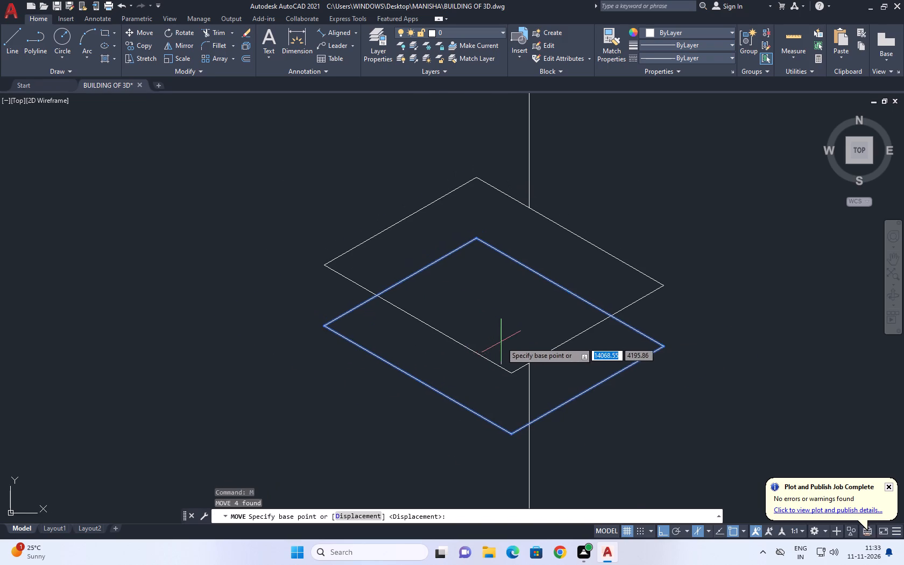
{"action": "scroll", "coordinate": [501, 342], "scroll_direction": "up", "scroll_amount": 1}
{"action": "left_click", "coordinate": [506, 340]}
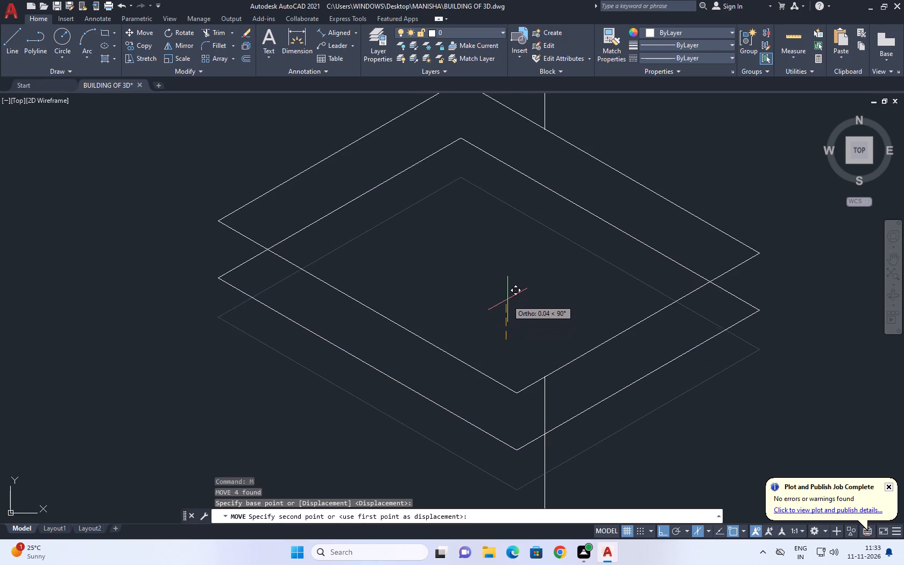
{"action": "left_click", "coordinate": [505, 284]}
Draw vertical edges about 0.05 long joining the two rhombuses at their right, front and left corners.
{"action": "middle_click_drag", "start_coordinate": [539, 349], "coordinate": [483, 336]}
{"action": "type", "text": "L"}
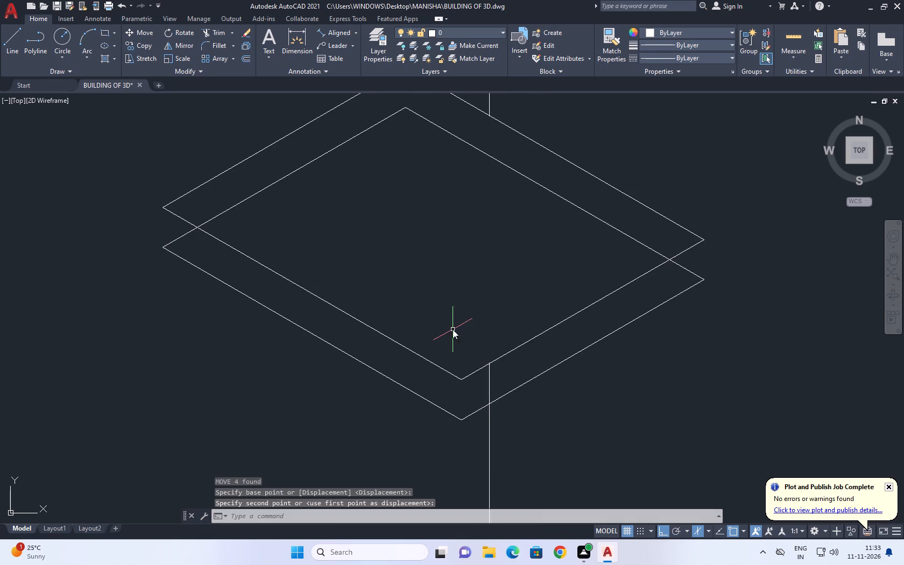
{"action": "key", "text": "space"}
{"action": "left_click", "coordinate": [704, 242]}
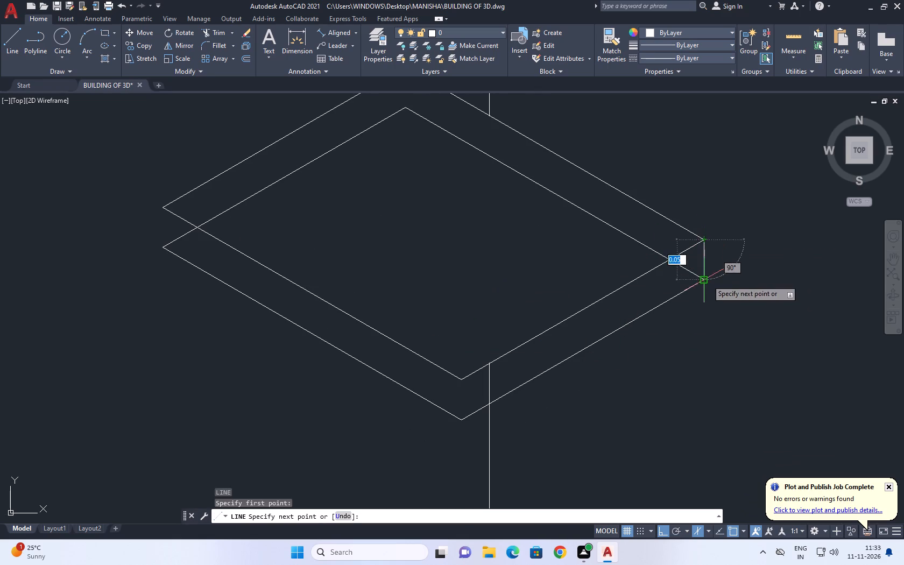
{"action": "left_click", "coordinate": [708, 280]}
{"action": "key", "text": "space"}
{"action": "scroll", "coordinate": [698, 261], "scroll_direction": "down", "scroll_amount": 4}
{"action": "key", "text": "space"}
{"action": "scroll", "coordinate": [656, 286], "scroll_direction": "up", "scroll_amount": 3}
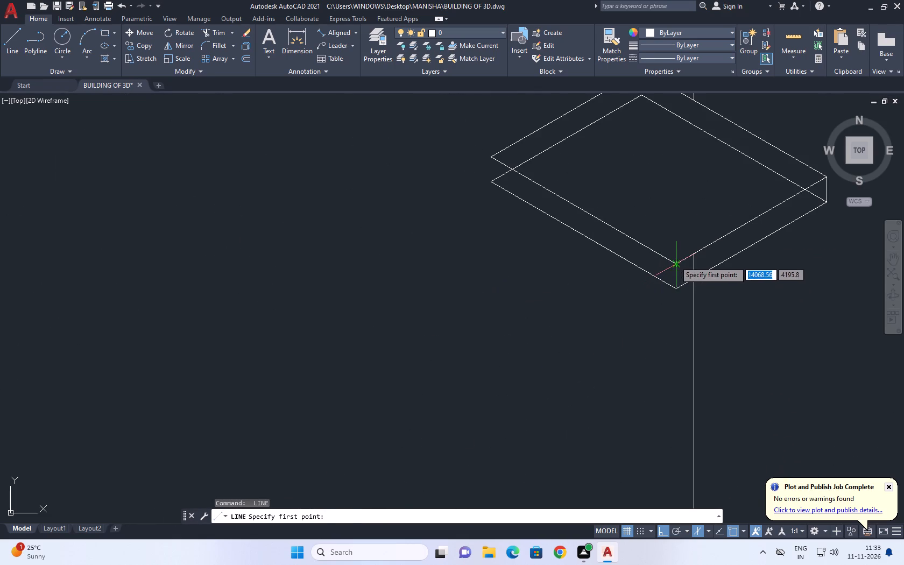
{"action": "left_click", "coordinate": [675, 261]}
{"action": "left_click", "coordinate": [679, 291]}
{"action": "key", "text": "space"}
{"action": "middle_click_drag", "start_coordinate": [556, 219], "coordinate": [545, 290]}
{"action": "key", "text": "space"}
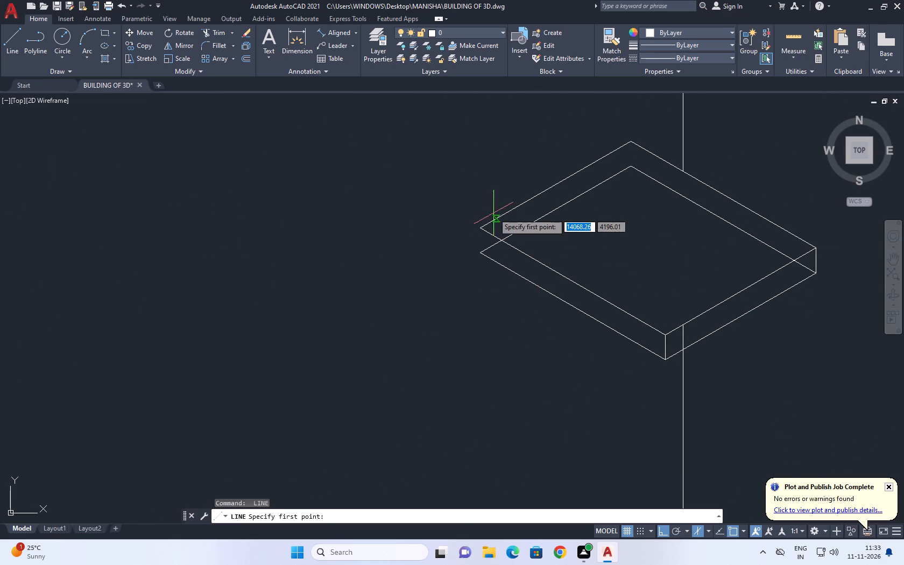
{"action": "left_click", "coordinate": [480, 227]}
{"action": "left_click", "coordinate": [481, 257]}
{"action": "key", "text": "space"}
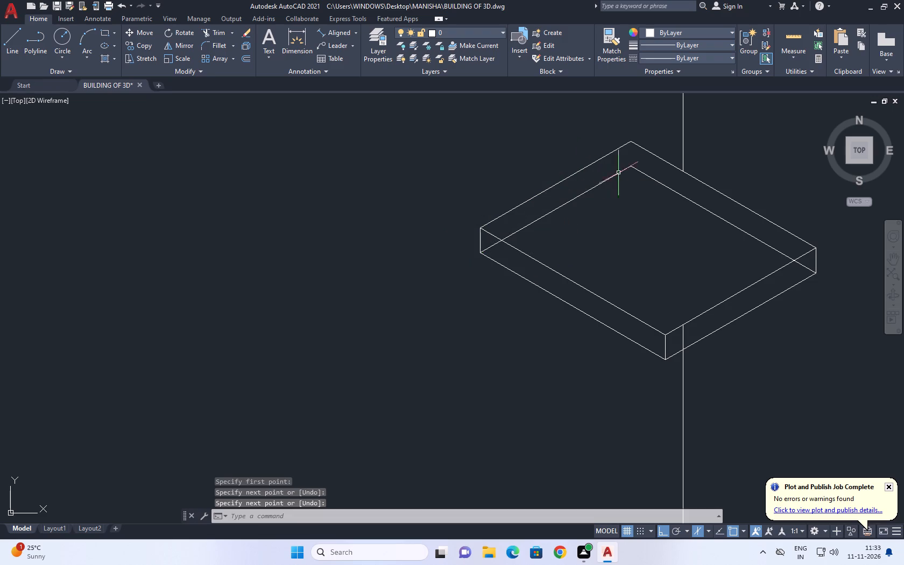
Delete the two rear lines of the lower rhombus that show through the slab's top.
{"action": "left_click", "coordinate": [629, 168]}
{"action": "left_click", "coordinate": [596, 188]}
{"action": "left_click", "coordinate": [638, 188]}
{"action": "double_click", "coordinate": [644, 175]}
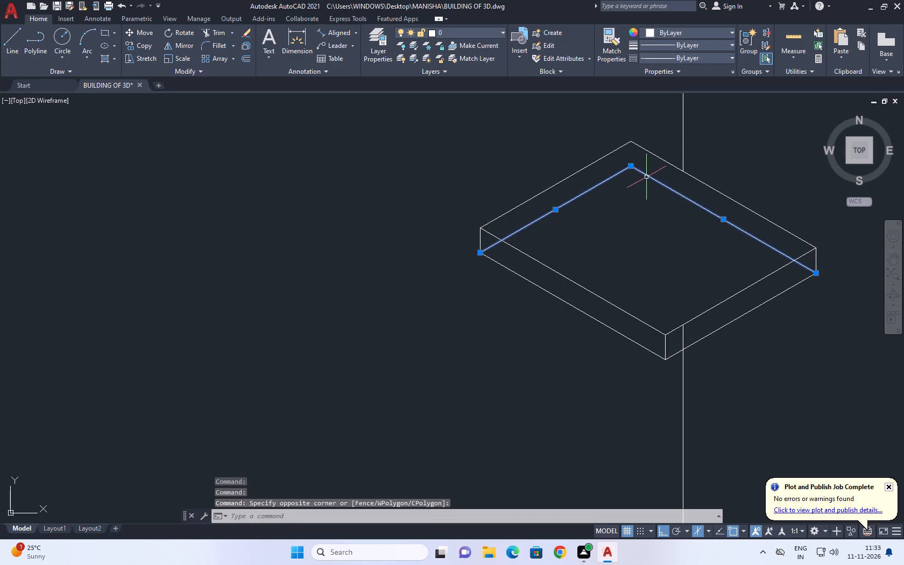
{"action": "key", "text": "Delete"}
{"action": "scroll", "coordinate": [587, 195], "scroll_direction": "down", "scroll_amount": 3}
{"action": "middle_click_drag", "start_coordinate": [625, 256], "coordinate": [595, 277]}
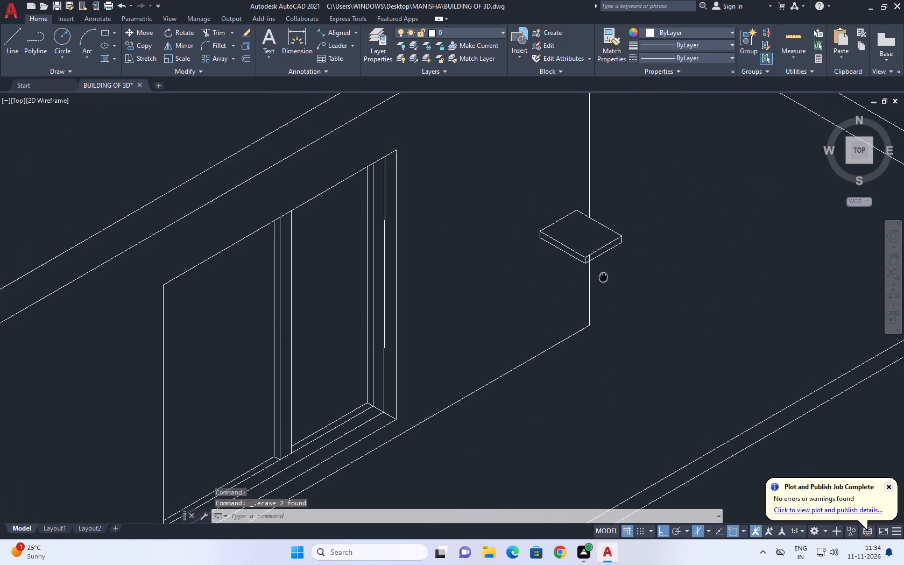
{"action": "middle_click_drag", "start_coordinate": [595, 277], "coordinate": [590, 277]}
Trim the piece of the wall corner line that crosses the slab's front-right side face.
{"action": "scroll", "coordinate": [587, 277], "scroll_direction": "up", "scroll_amount": 1}
{"action": "type", "text": "TR"}
{"action": "key", "text": "space"}
{"action": "scroll", "coordinate": [568, 239], "scroll_direction": "up", "scroll_amount": 2}
{"action": "left_click", "coordinate": [563, 264]}
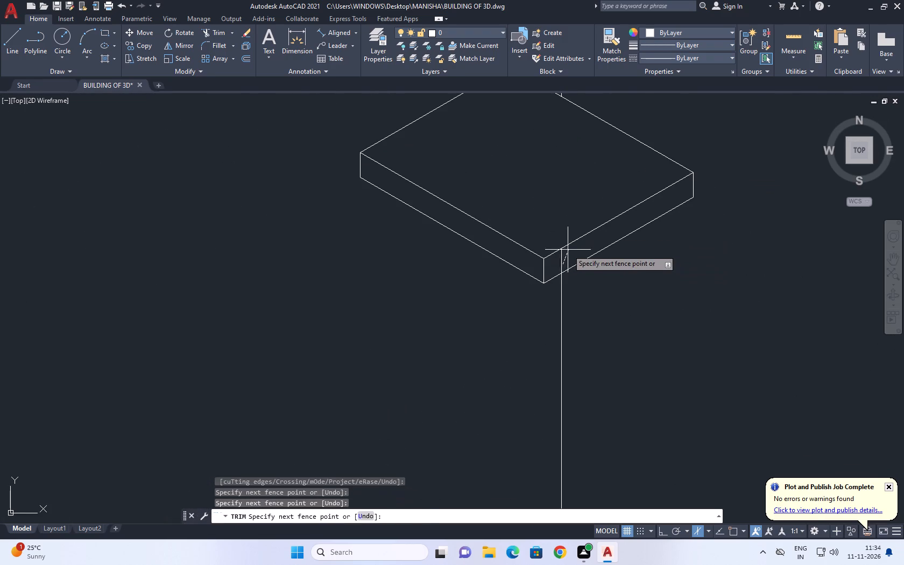
{"action": "left_click", "coordinate": [557, 265]}
{"action": "scroll", "coordinate": [560, 243], "scroll_direction": "down", "scroll_amount": 2}
{"action": "key", "text": "Escape"}
Draw a leg at the slab's front corner: about 0.45 down, about 0.03 back at 150°, and straight up past the slab's lower edge.
{"action": "middle_click_drag", "start_coordinate": [610, 221], "coordinate": [595, 278]}
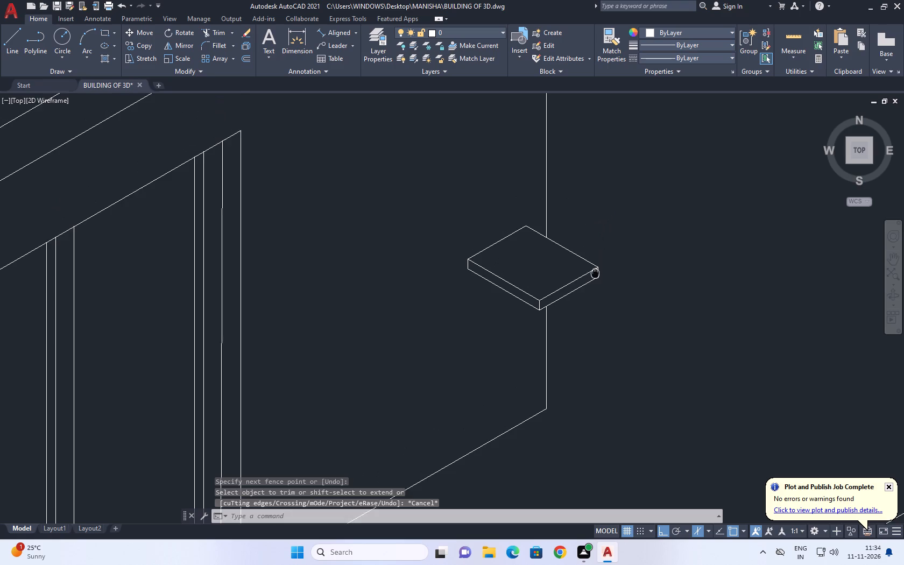
{"action": "middle_click_drag", "start_coordinate": [595, 278], "coordinate": [595, 278]}
{"action": "middle_click_drag", "start_coordinate": [555, 316], "coordinate": [585, 335]}
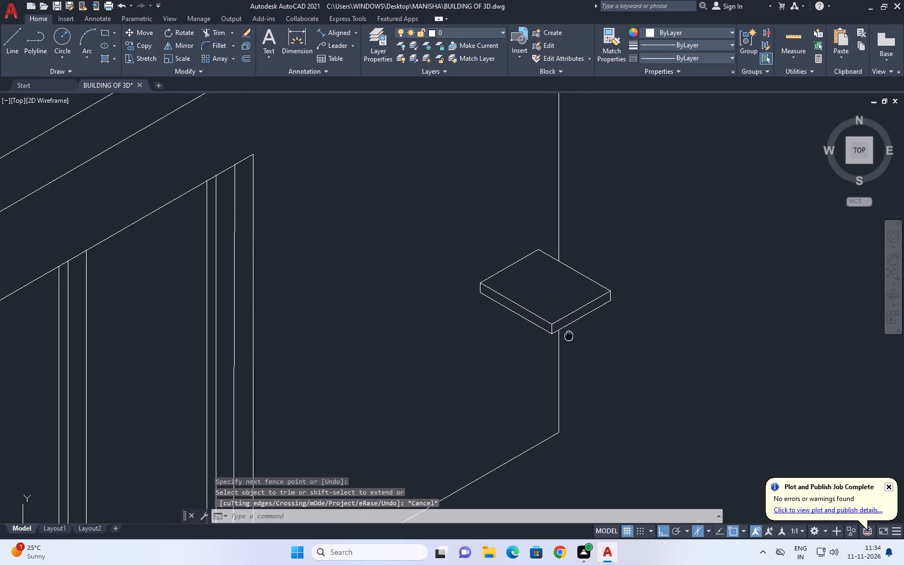
{"action": "middle_click_drag", "start_coordinate": [585, 335], "coordinate": [593, 330]}
{"action": "scroll", "coordinate": [656, 286], "scroll_direction": "up", "scroll_amount": 1}
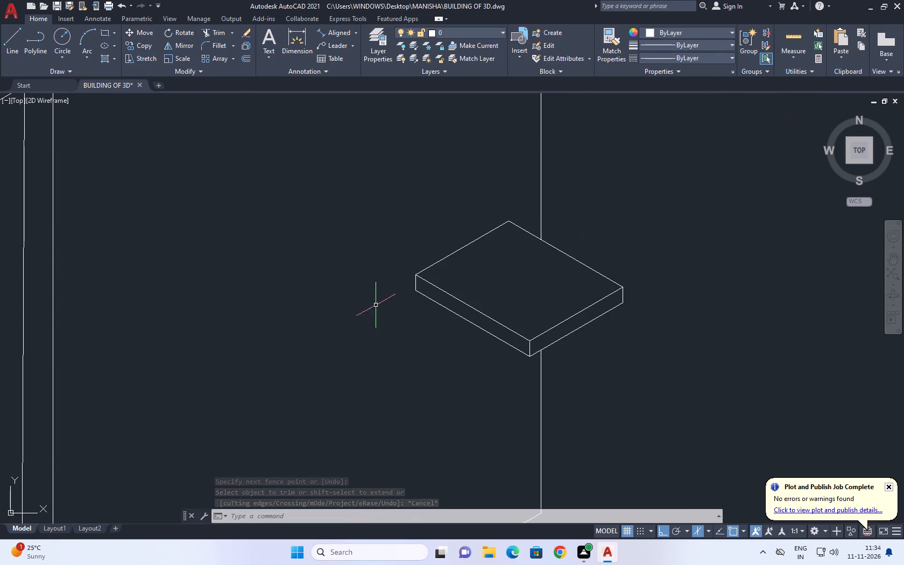
{"action": "middle_click_drag", "start_coordinate": [411, 303], "coordinate": [541, 267]}
{"action": "scroll", "coordinate": [775, 297], "scroll_direction": "down", "scroll_amount": 2}
{"action": "middle_click_drag", "start_coordinate": [745, 300], "coordinate": [669, 283]}
{"action": "scroll", "coordinate": [700, 293], "scroll_direction": "up", "scroll_amount": 1}
{"action": "middle_click_drag", "start_coordinate": [645, 302], "coordinate": [646, 312]}
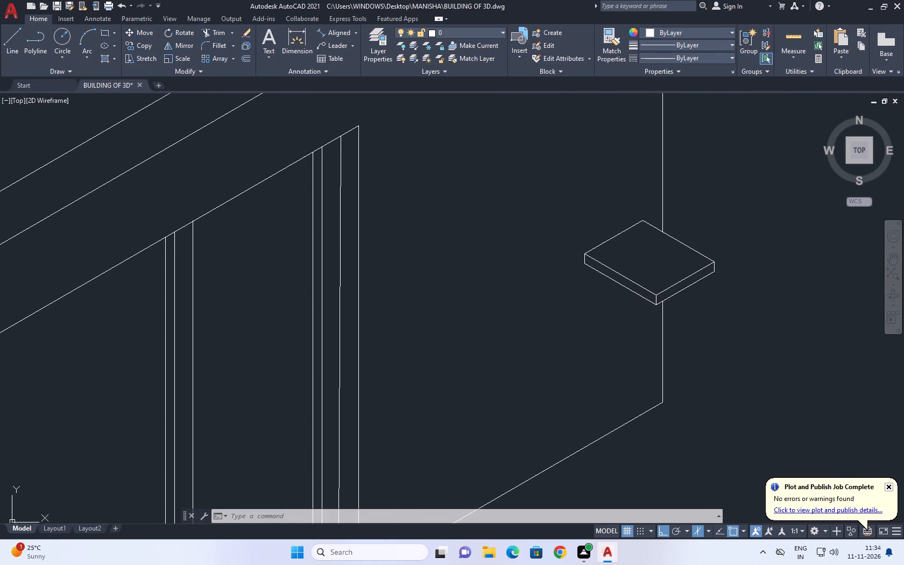
{"action": "key", "text": "l"}
{"action": "key", "text": "space"}
{"action": "left_click", "coordinate": [657, 305]}
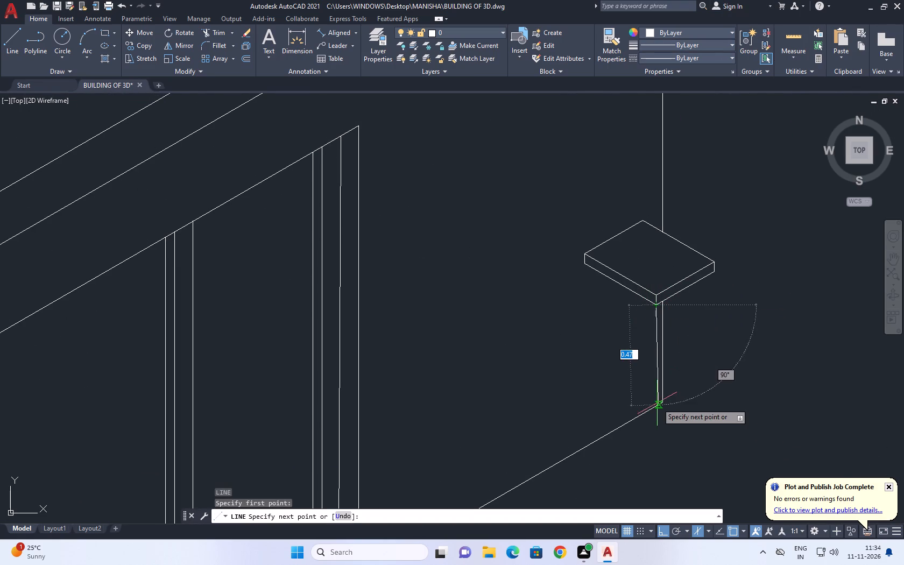
{"action": "scroll", "coordinate": [655, 399], "scroll_direction": "up", "scroll_amount": 2}
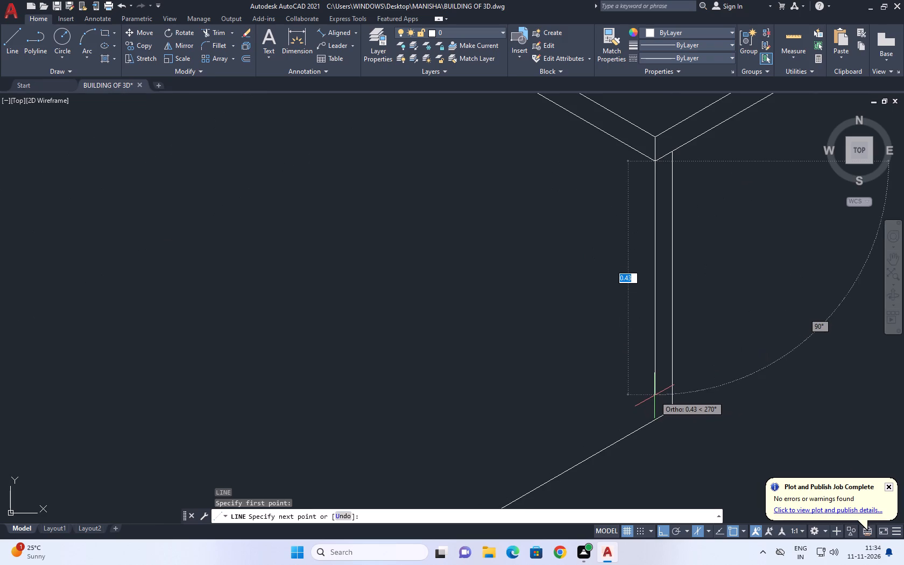
{"action": "left_click", "coordinate": [654, 404]}
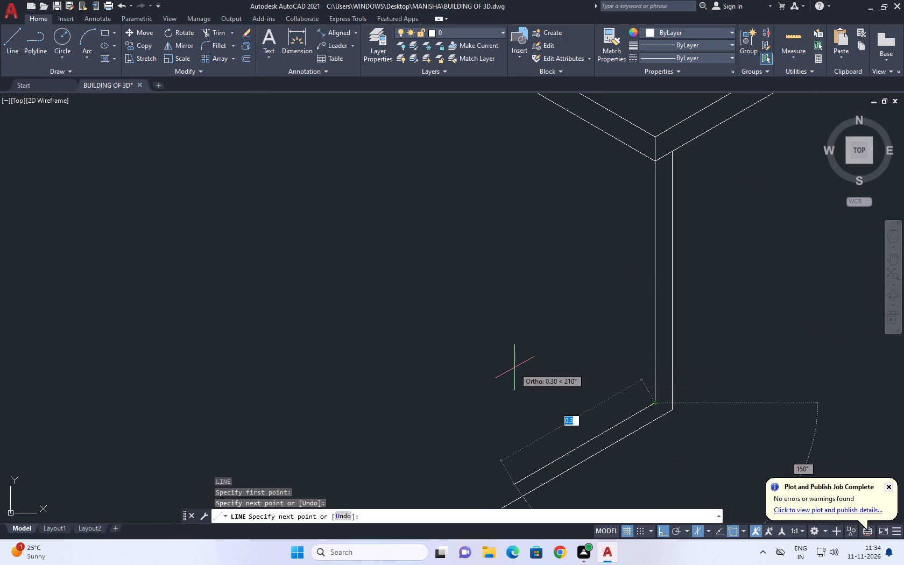
{"action": "key", "text": "F5"}
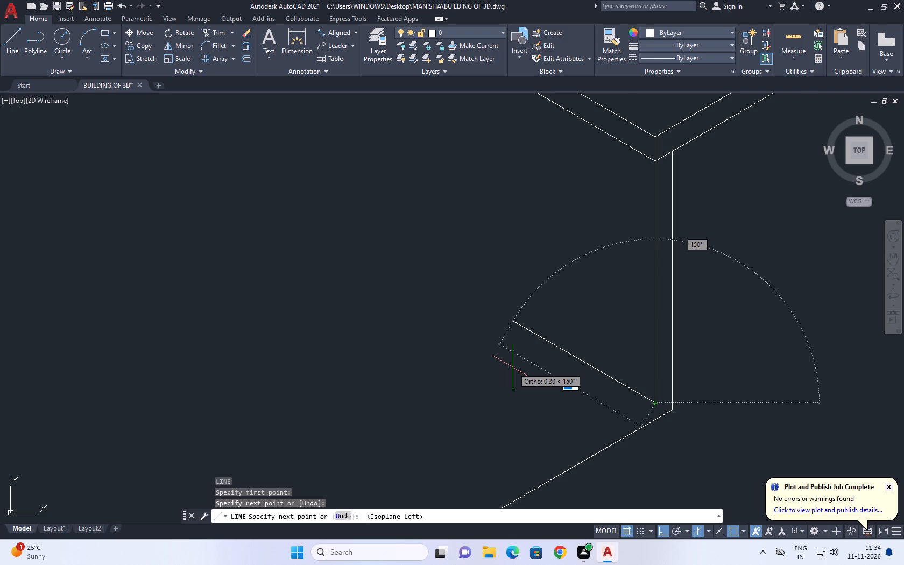
{"action": "scroll", "coordinate": [640, 397], "scroll_direction": "up", "scroll_amount": 1}
{"action": "left_click", "coordinate": [641, 394]}
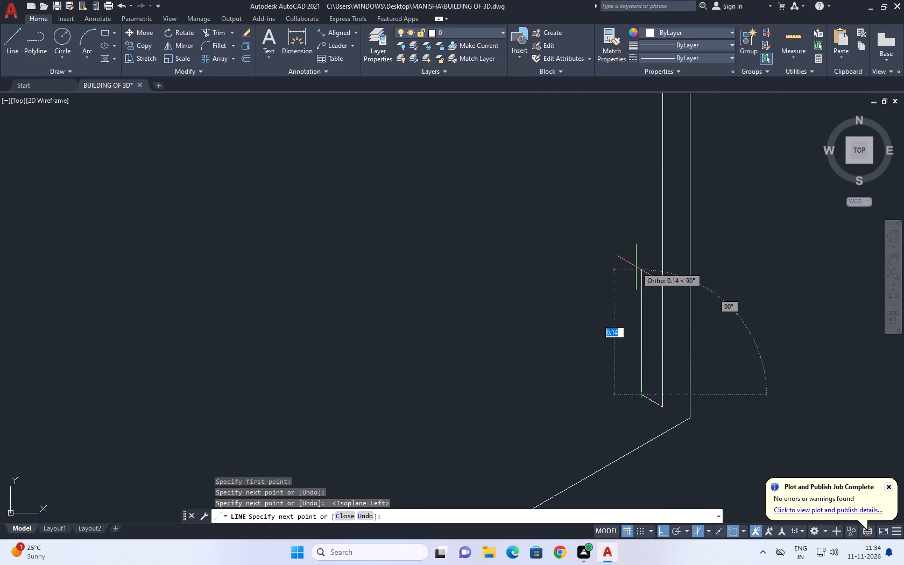
{"action": "scroll", "coordinate": [636, 267], "scroll_direction": "down", "scroll_amount": 1}
{"action": "middle_click_drag", "start_coordinate": [599, 171], "coordinate": [623, 271]}
{"action": "scroll", "coordinate": [662, 214], "scroll_direction": "up", "scroll_amount": 3}
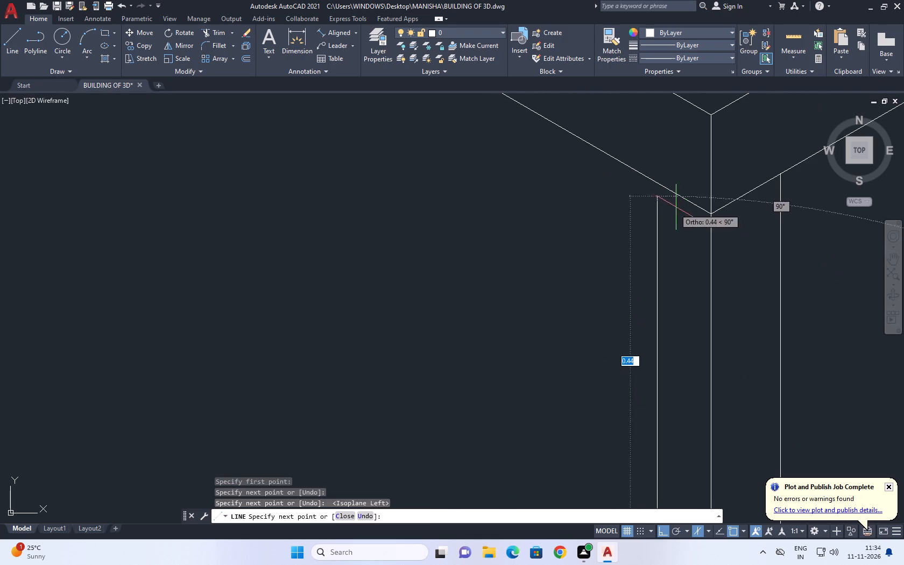
{"action": "left_click", "coordinate": [656, 141]}
{"action": "right_click", "coordinate": [676, 129]}
{"action": "left_click", "coordinate": [707, 147]}
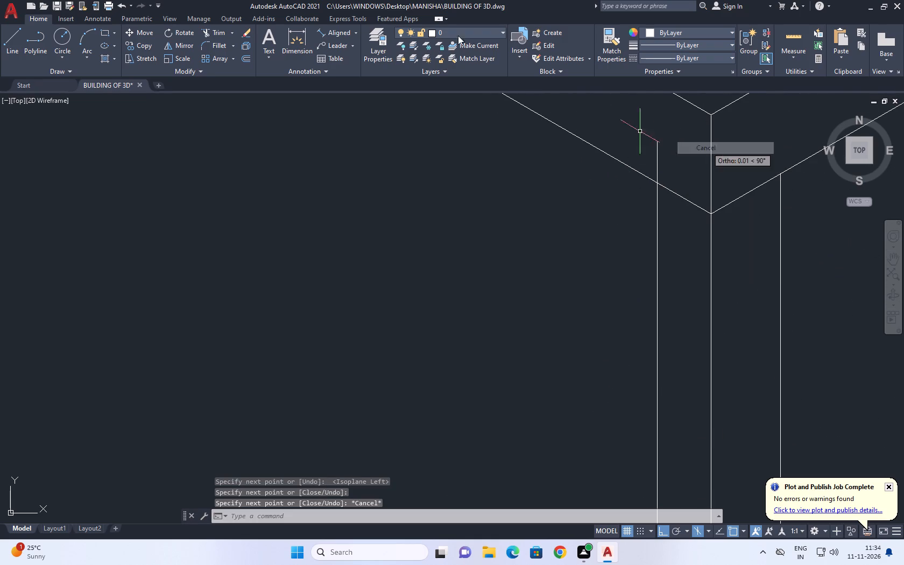
Trim the leg line's overshoot above the slab's lower front-left edge.
{"action": "left_click", "coordinate": [216, 34]}
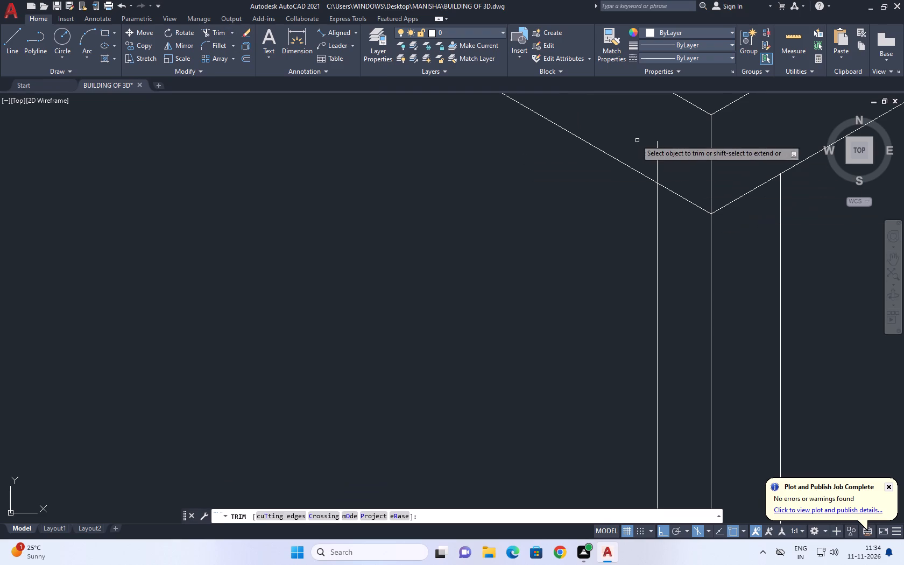
{"action": "left_click", "coordinate": [658, 156]}
{"action": "right_click", "coordinate": [642, 145]}
{"action": "left_click", "coordinate": [684, 164]}
Erase the wall corner line's lower piece between the slab and the floor line.
{"action": "scroll", "coordinate": [587, 183], "scroll_direction": "down", "scroll_amount": 5}
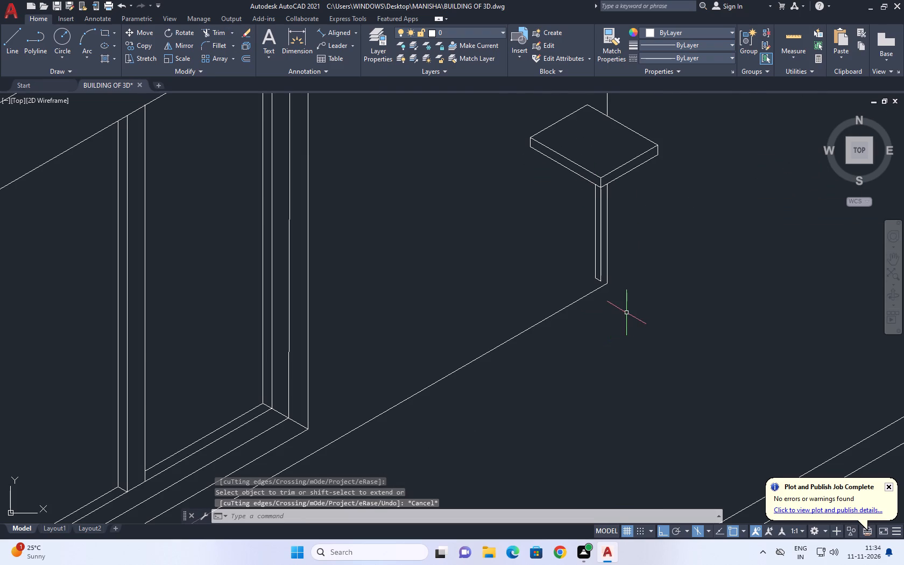
{"action": "middle_click_drag", "start_coordinate": [628, 171], "coordinate": [635, 210]}
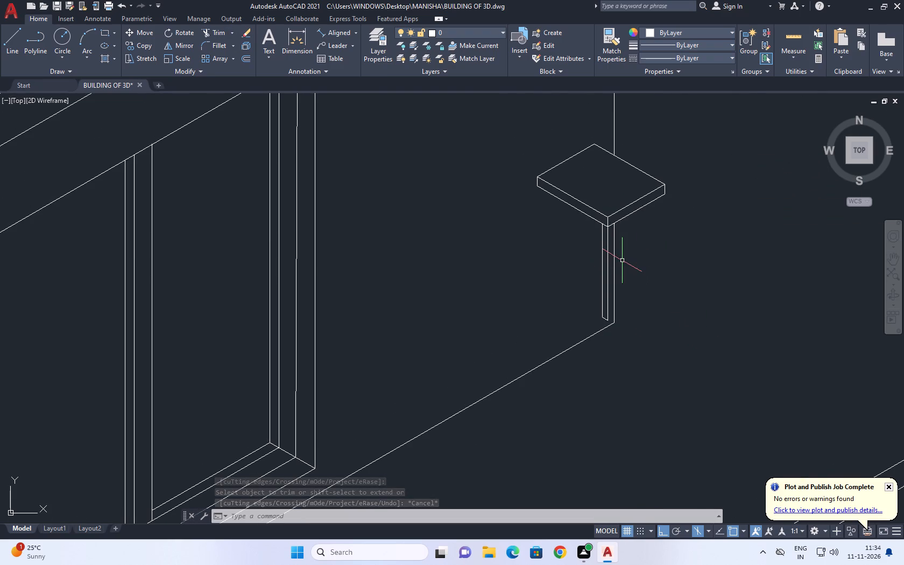
{"action": "left_click", "coordinate": [613, 256]}
{"action": "right_click", "coordinate": [673, 228]}
{"action": "left_click", "coordinate": [683, 288]}
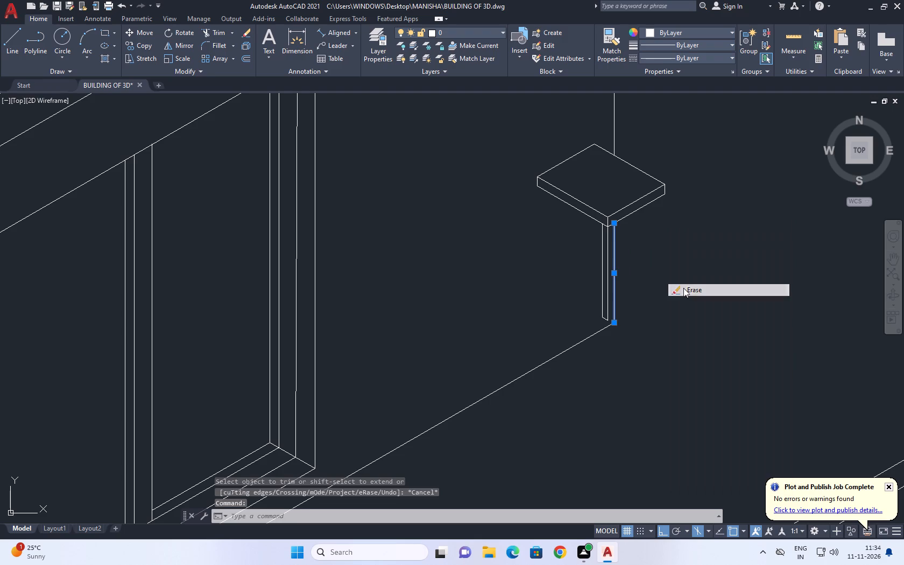
{"action": "middle_click_drag", "start_coordinate": [633, 265], "coordinate": [638, 278]}
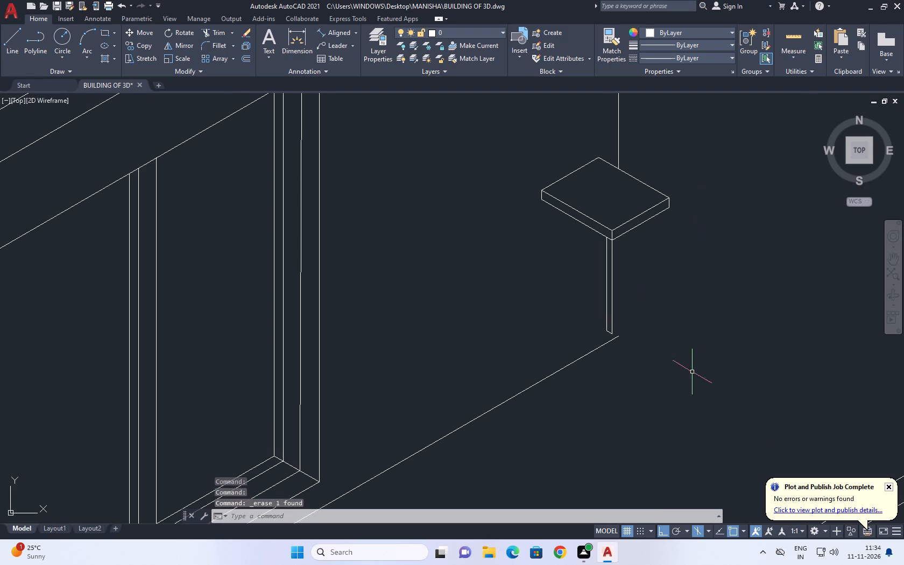
Move the slab together with its leg about 0.36 away from the wall corner along the 330° direction.
{"action": "middle_click_drag", "start_coordinate": [559, 367], "coordinate": [571, 372]}
{"action": "scroll", "coordinate": [549, 422], "scroll_direction": "down", "scroll_amount": 2}
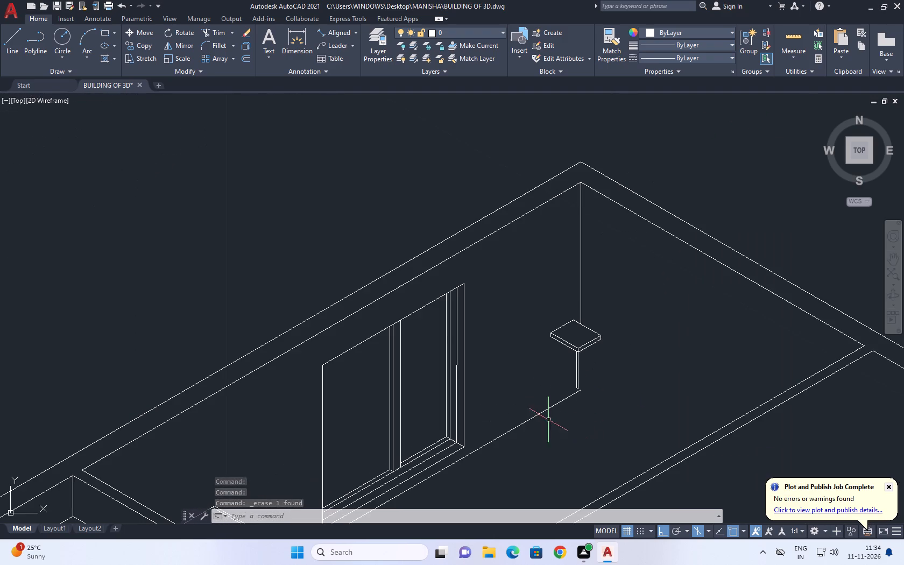
{"action": "middle_click_drag", "start_coordinate": [555, 358], "coordinate": [592, 364]}
{"action": "left_click_drag", "start_coordinate": [577, 288], "coordinate": [584, 292]}
{"action": "left_click_drag", "start_coordinate": [668, 411], "coordinate": [651, 409]}
{"action": "left_click", "coordinate": [143, 31]}
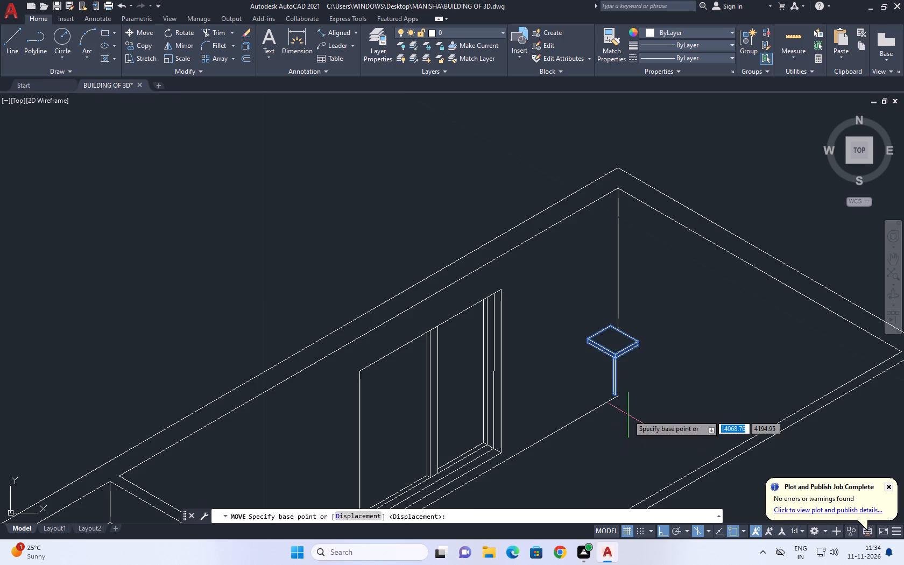
{"action": "scroll", "coordinate": [592, 363], "scroll_direction": "up", "scroll_amount": 1}
{"action": "left_click", "coordinate": [578, 380]}
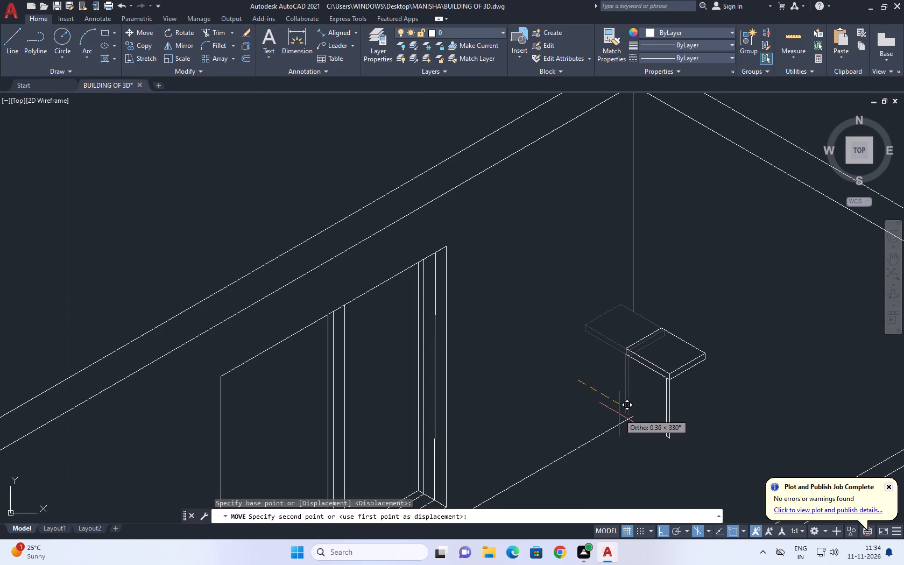
{"action": "left_click", "coordinate": [619, 414]}
Copy the front leg's three lines about 0.35 along the slab's lower front-left edge to its left corner.
{"action": "scroll", "coordinate": [649, 447], "scroll_direction": "up", "scroll_amount": 2}
{"action": "left_click", "coordinate": [734, 437]}
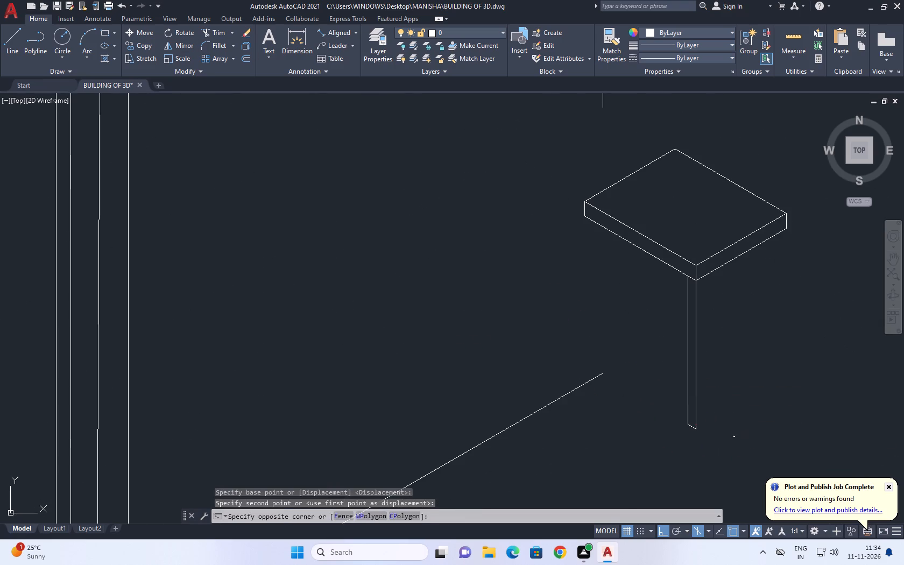
{"action": "left_click", "coordinate": [665, 387]}
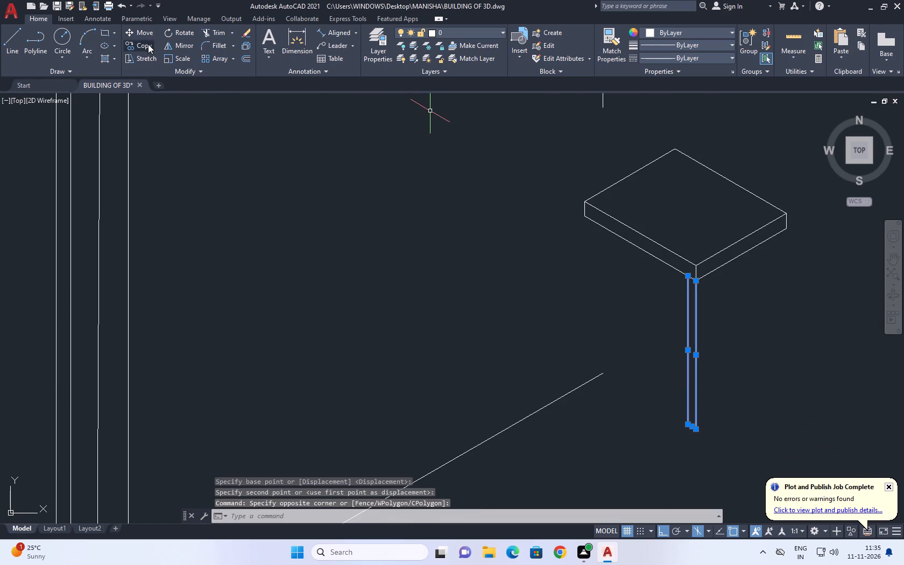
{"action": "left_click", "coordinate": [148, 44]}
{"action": "scroll", "coordinate": [704, 284], "scroll_direction": "up", "scroll_amount": 1}
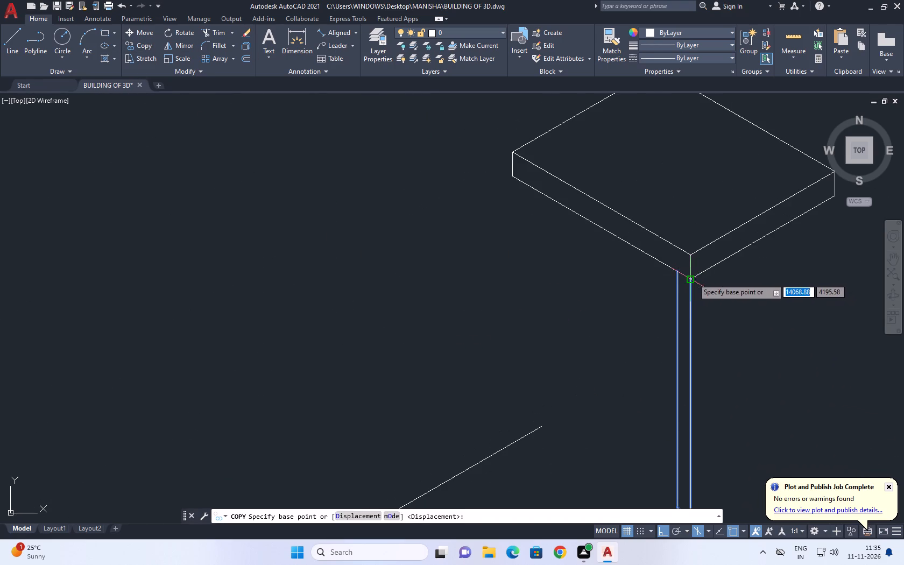
{"action": "left_click", "coordinate": [692, 279]}
{"action": "scroll", "coordinate": [677, 272], "scroll_direction": "down", "scroll_amount": 1}
{"action": "scroll", "coordinate": [579, 221], "scroll_direction": "up", "scroll_amount": 1}
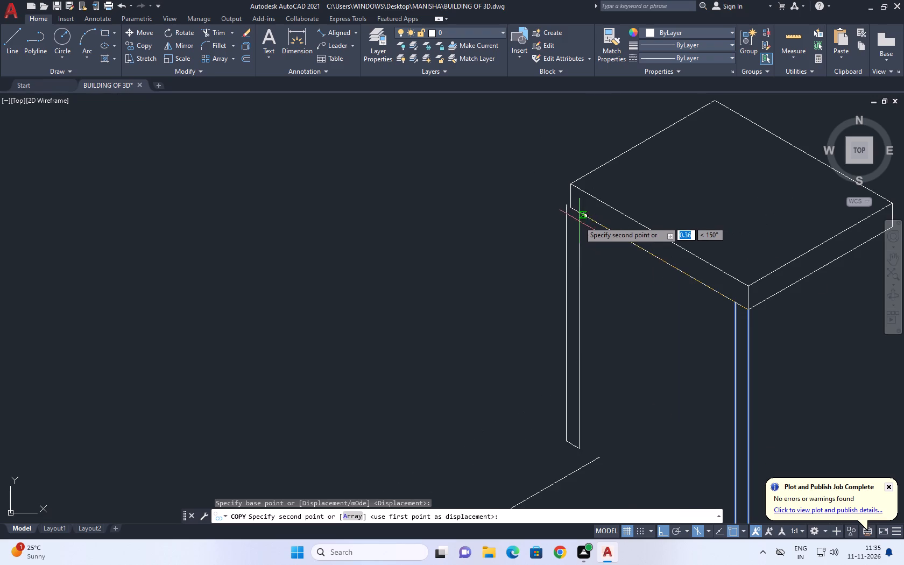
{"action": "left_click_drag", "start_coordinate": [583, 213], "coordinate": [581, 220]}
{"action": "right_click", "coordinate": [496, 222]}
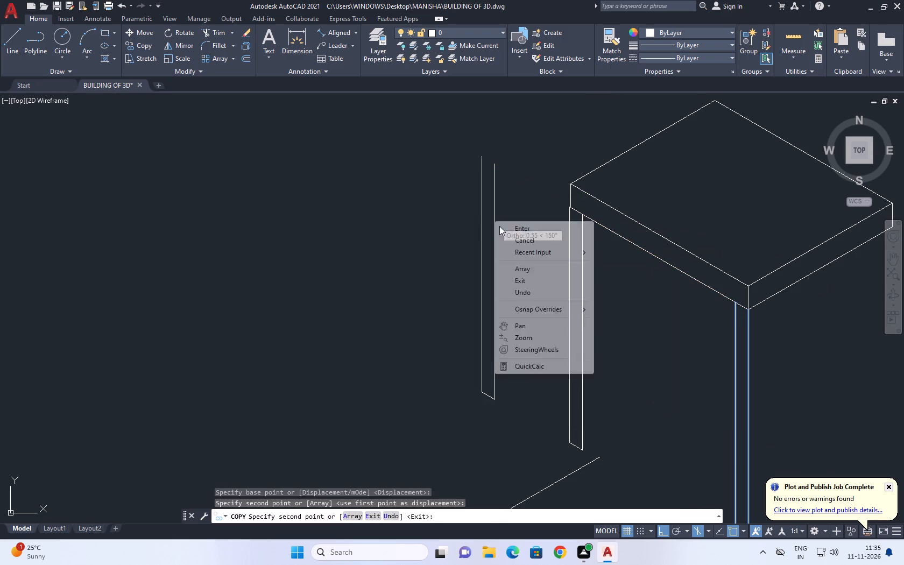
{"action": "left_click", "coordinate": [521, 243]}
Move the copied leg slightly so its outer line's top meets the slab's lower left corner exactly.
{"action": "scroll", "coordinate": [574, 220], "scroll_direction": "up", "scroll_amount": 2}
{"action": "left_click_drag", "start_coordinate": [650, 289], "coordinate": [633, 292]}
{"action": "left_click", "coordinate": [498, 274]}
{"action": "scroll", "coordinate": [563, 243], "scroll_direction": "down", "scroll_amount": 3}
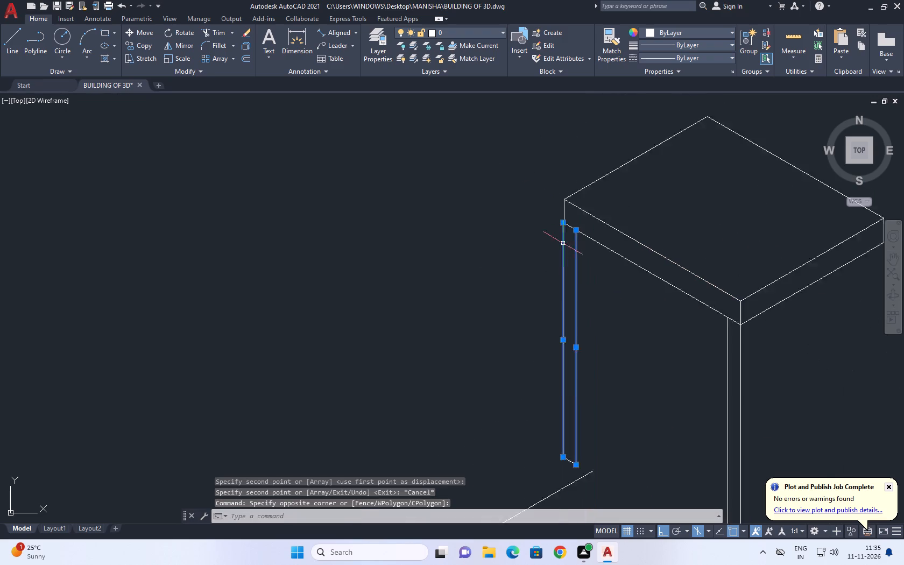
{"action": "scroll", "coordinate": [553, 384], "scroll_direction": "up", "scroll_amount": 2}
{"action": "left_click", "coordinate": [535, 321]}
{"action": "left_click", "coordinate": [660, 406]}
{"action": "scroll", "coordinate": [617, 303], "scroll_direction": "down", "scroll_amount": 4}
{"action": "scroll", "coordinate": [620, 265], "scroll_direction": "up", "scroll_amount": 1}
{"action": "middle_click_drag", "start_coordinate": [622, 267], "coordinate": [624, 270]}
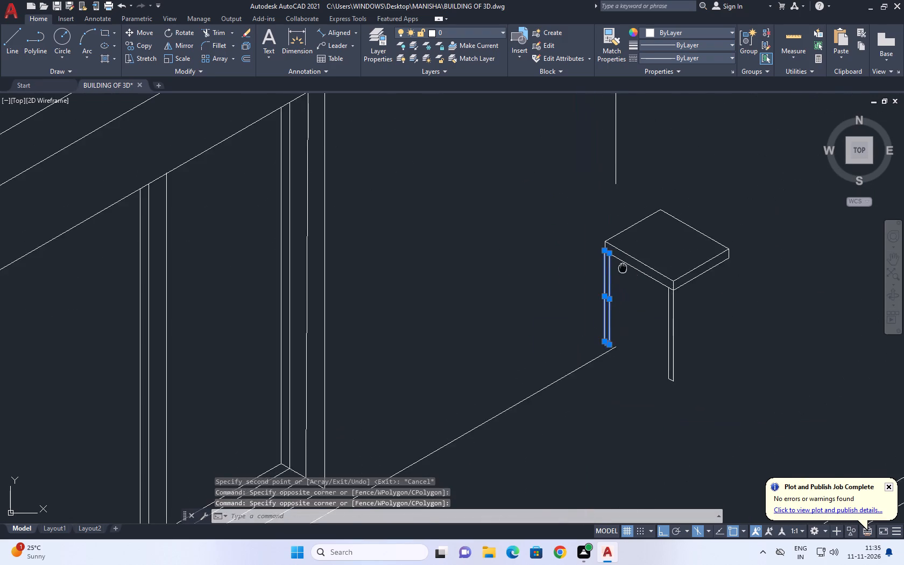
{"action": "middle_click_drag", "start_coordinate": [624, 270], "coordinate": [628, 285]}
{"action": "left_click", "coordinate": [144, 28]}
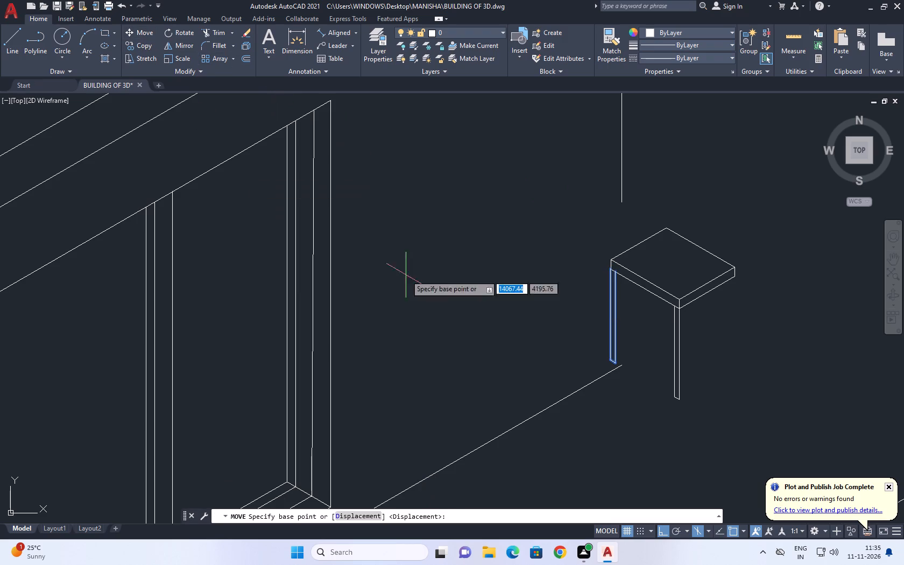
{"action": "scroll", "coordinate": [580, 274], "scroll_direction": "up", "scroll_amount": 4}
{"action": "scroll", "coordinate": [776, 225], "scroll_direction": "up", "scroll_amount": 1}
{"action": "scroll", "coordinate": [688, 245], "scroll_direction": "up", "scroll_amount": 2}
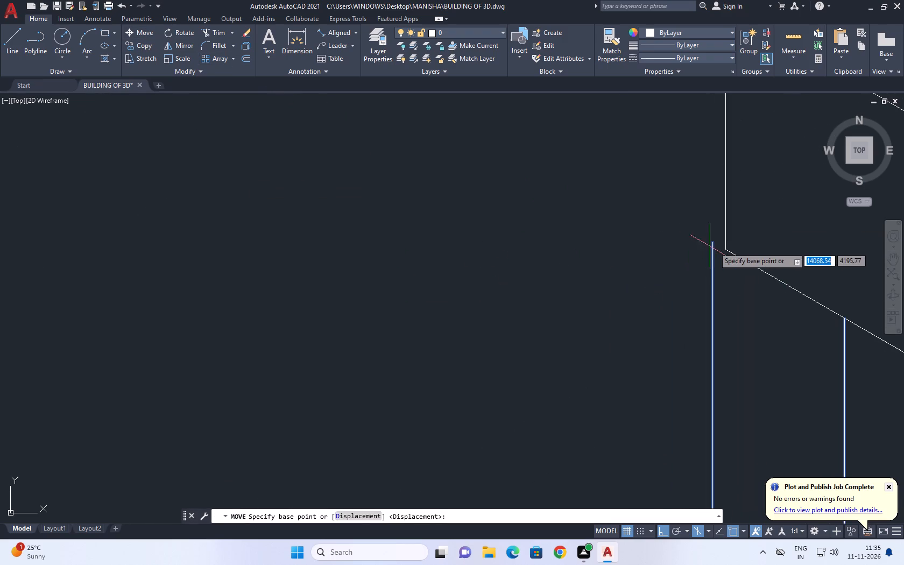
{"action": "left_click", "coordinate": [714, 243]}
{"action": "left_click", "coordinate": [723, 249]}
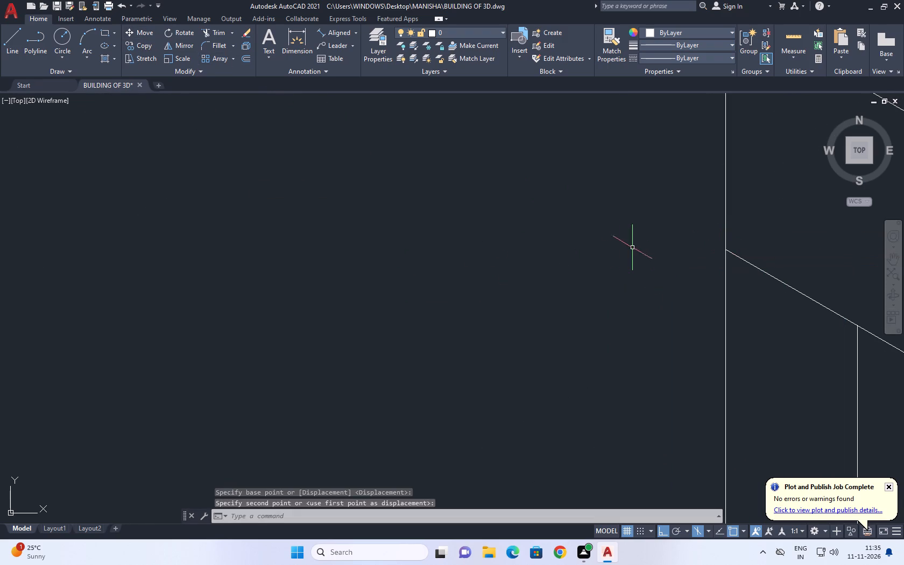
Draw a vertical line straight down from the slab's lower right corner for the table's right edge.
{"action": "scroll", "coordinate": [623, 245], "scroll_direction": "down", "scroll_amount": 8}
{"action": "middle_click_drag", "start_coordinate": [707, 259], "coordinate": [656, 286]}
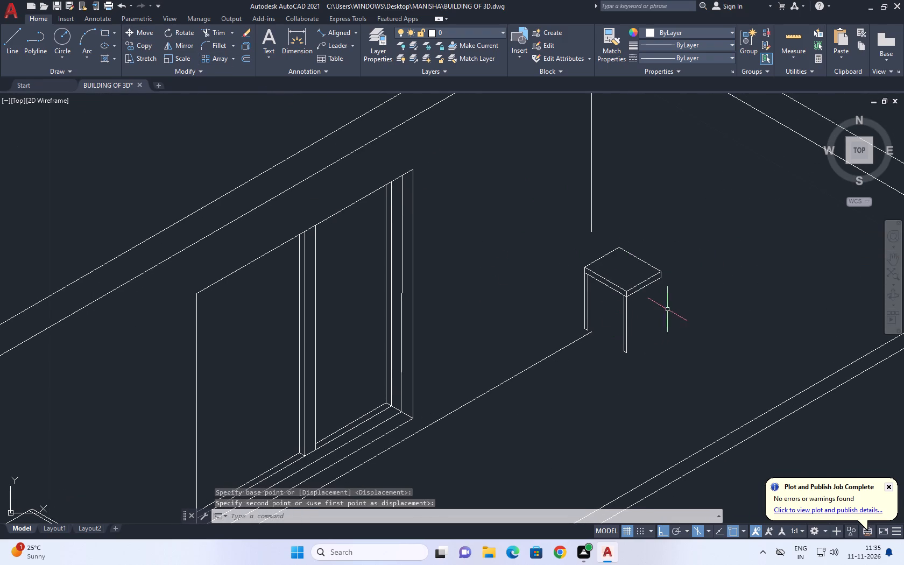
{"action": "left_click", "coordinate": [18, 51]}
{"action": "scroll", "coordinate": [637, 274], "scroll_direction": "up", "scroll_amount": 2}
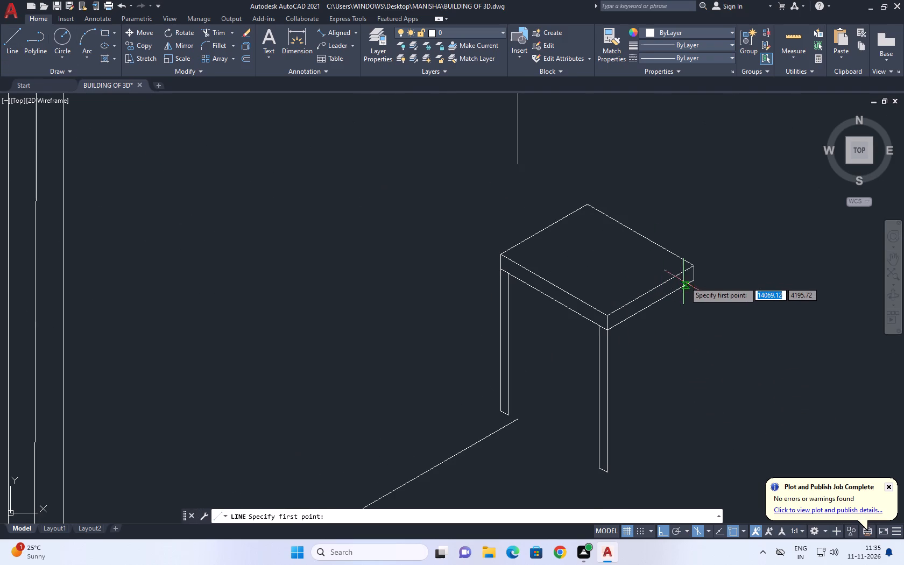
{"action": "left_click", "coordinate": [694, 282]}
{"action": "scroll", "coordinate": [700, 437], "scroll_direction": "up", "scroll_amount": 1}
{"action": "left_click", "coordinate": [700, 439]}
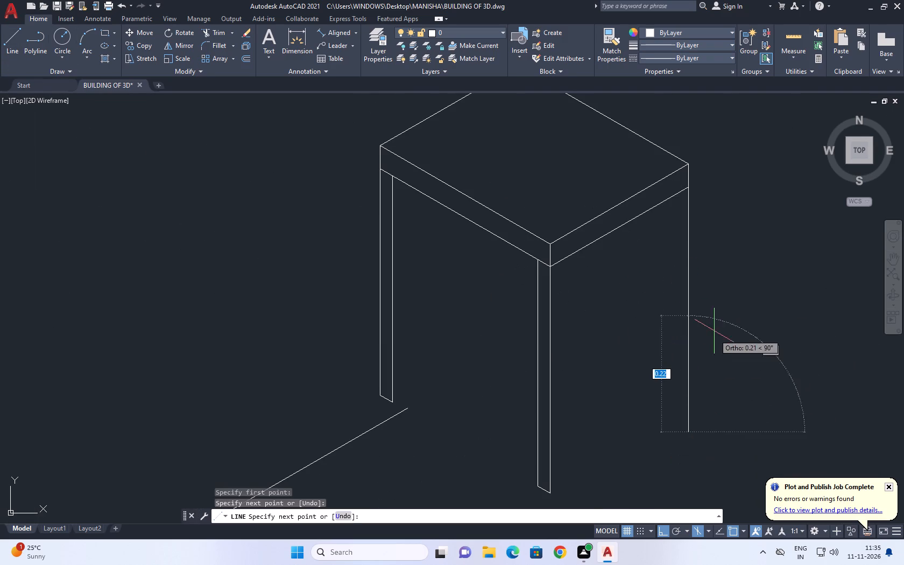
{"action": "right_click", "coordinate": [714, 330]}
{"action": "left_click", "coordinate": [732, 351]}
Draw a line from the front leg's bottom corner along the 30° direction, extending past the table's right vertical line.
{"action": "middle_click_drag", "start_coordinate": [653, 376], "coordinate": [450, 250]}
{"action": "right_click", "coordinate": [436, 199]}
{"action": "left_click", "coordinate": [490, 206]}
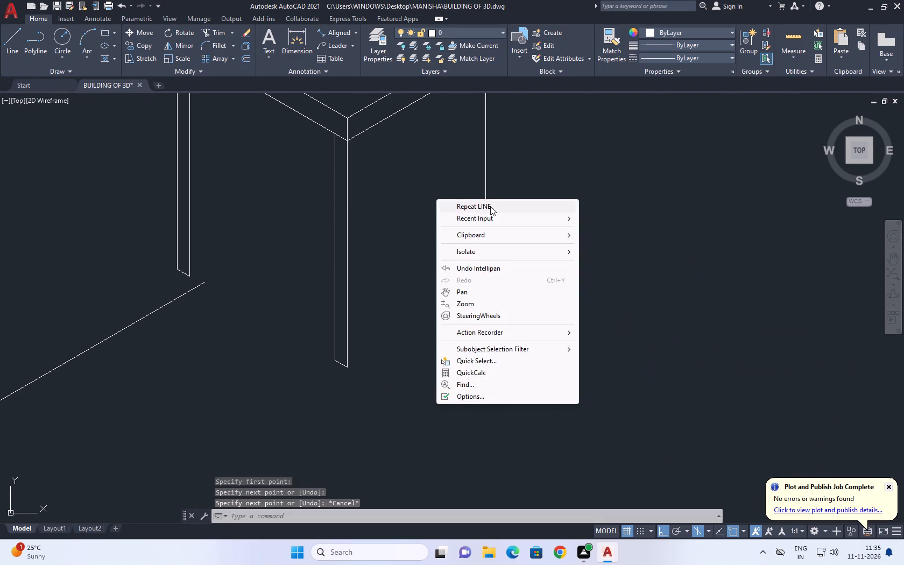
{"action": "scroll", "coordinate": [335, 362], "scroll_direction": "up", "scroll_amount": 1}
{"action": "left_click", "coordinate": [350, 370]}
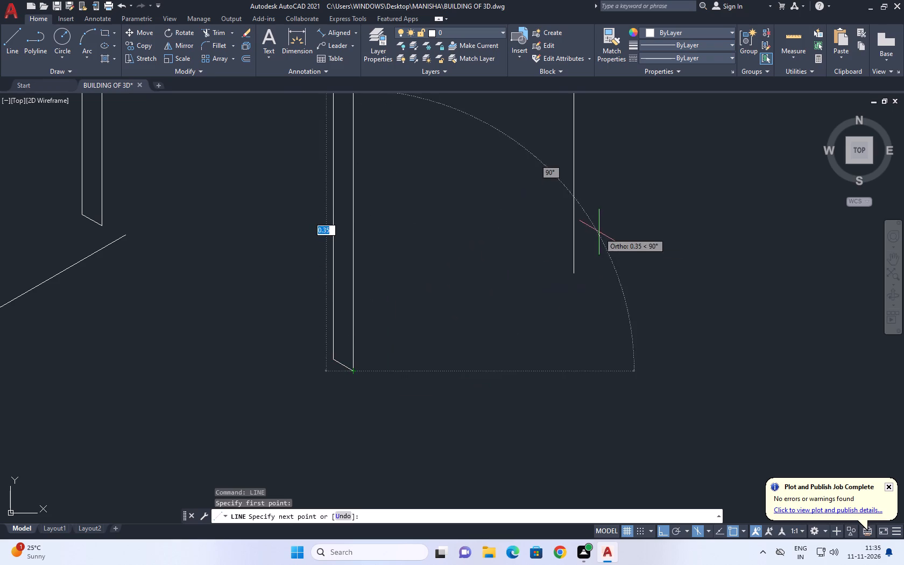
{"action": "middle_click_drag", "start_coordinate": [601, 238], "coordinate": [560, 309]}
{"action": "key", "text": "F5"}
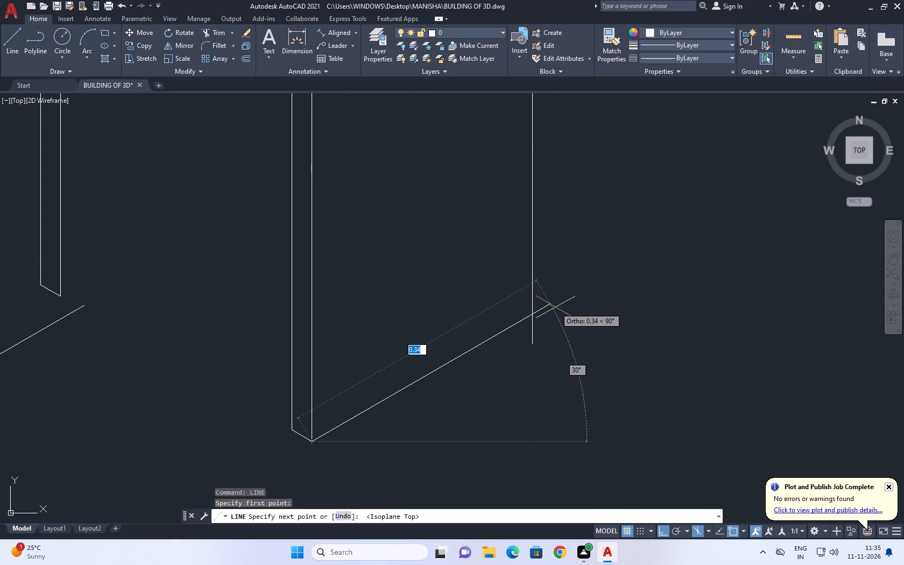
{"action": "left_click_drag", "start_coordinate": [609, 258], "coordinate": [590, 265]}
{"action": "right_click", "coordinate": [651, 202]}
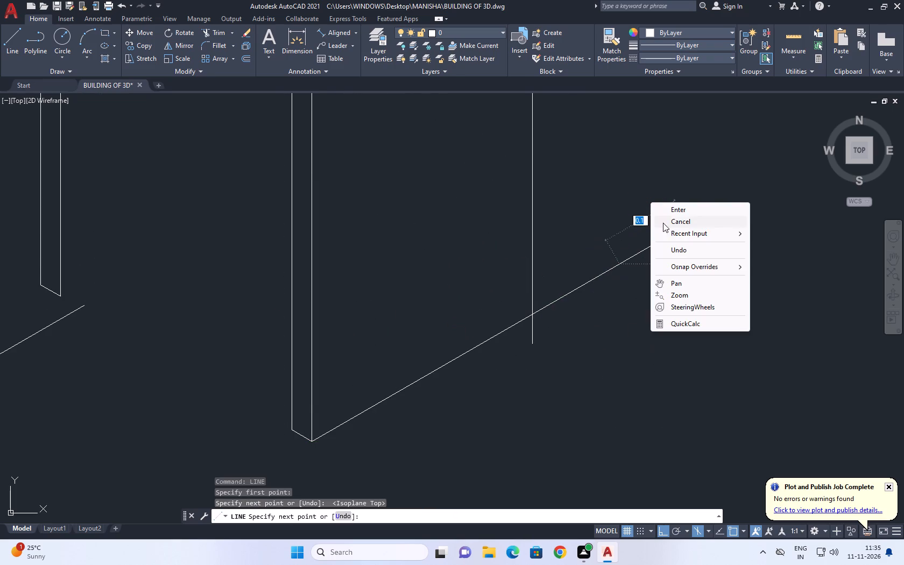
{"action": "left_click", "coordinate": [683, 228]}
{"action": "left_click", "coordinate": [688, 222]}
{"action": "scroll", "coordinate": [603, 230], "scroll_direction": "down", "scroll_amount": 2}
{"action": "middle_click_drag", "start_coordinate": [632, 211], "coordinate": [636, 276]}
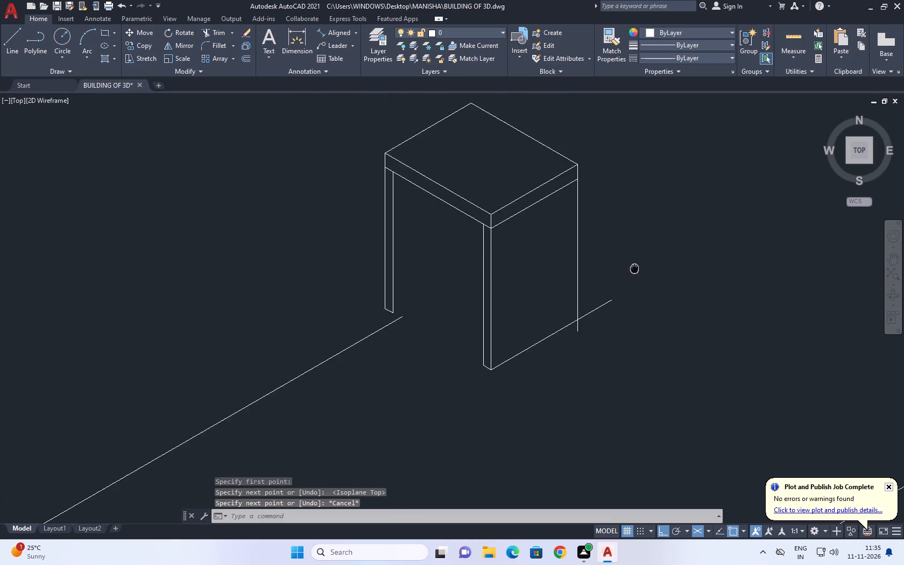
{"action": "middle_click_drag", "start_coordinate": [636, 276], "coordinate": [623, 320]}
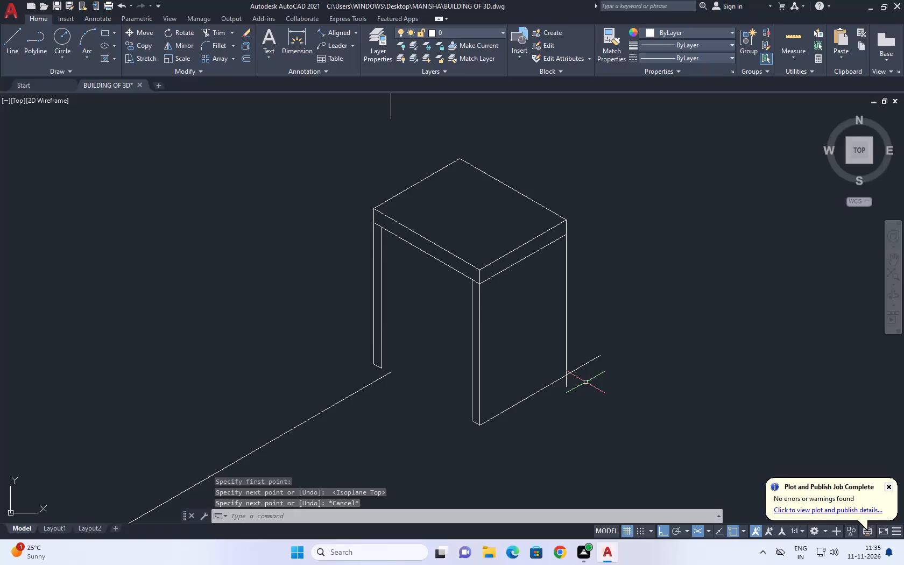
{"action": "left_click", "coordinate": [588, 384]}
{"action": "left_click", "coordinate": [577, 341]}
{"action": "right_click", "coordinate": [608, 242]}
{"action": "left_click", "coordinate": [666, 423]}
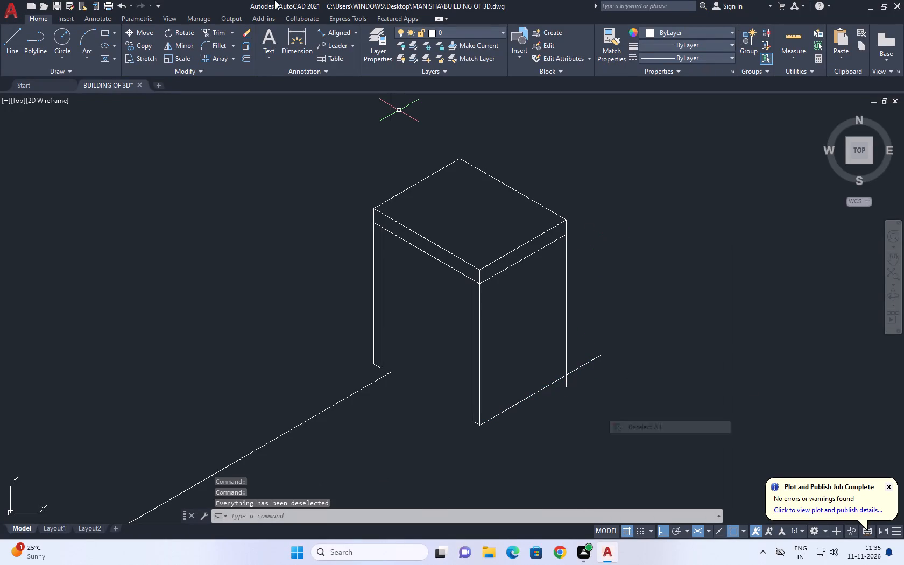
Trim the overshooting ends of the right vertical line and the bottom 30° line back to their intersection.
{"action": "left_click", "coordinate": [224, 31]}
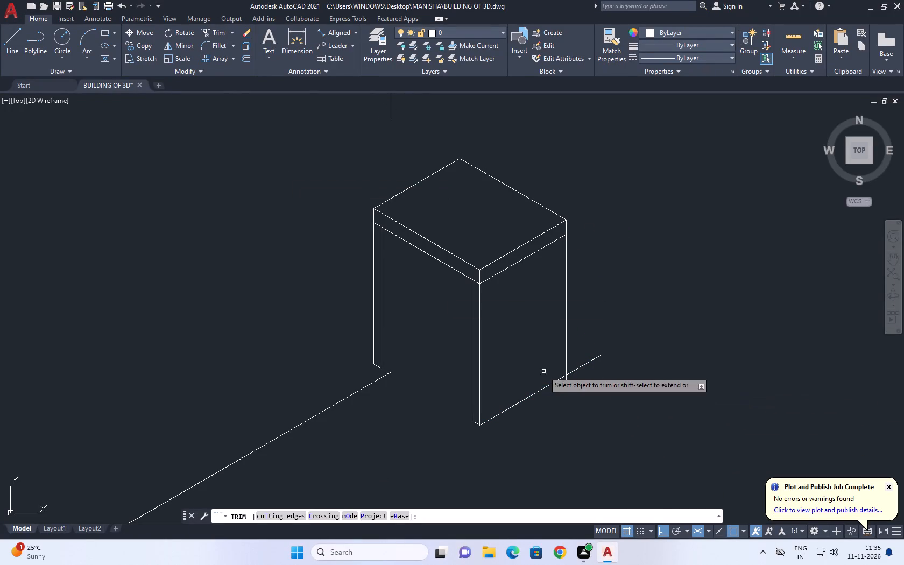
{"action": "scroll", "coordinate": [543, 371], "scroll_direction": "up", "scroll_amount": 2}
{"action": "left_click", "coordinate": [672, 338]}
{"action": "left_click_drag", "start_coordinate": [574, 417], "coordinate": [591, 432]}
{"action": "right_click", "coordinate": [626, 270]}
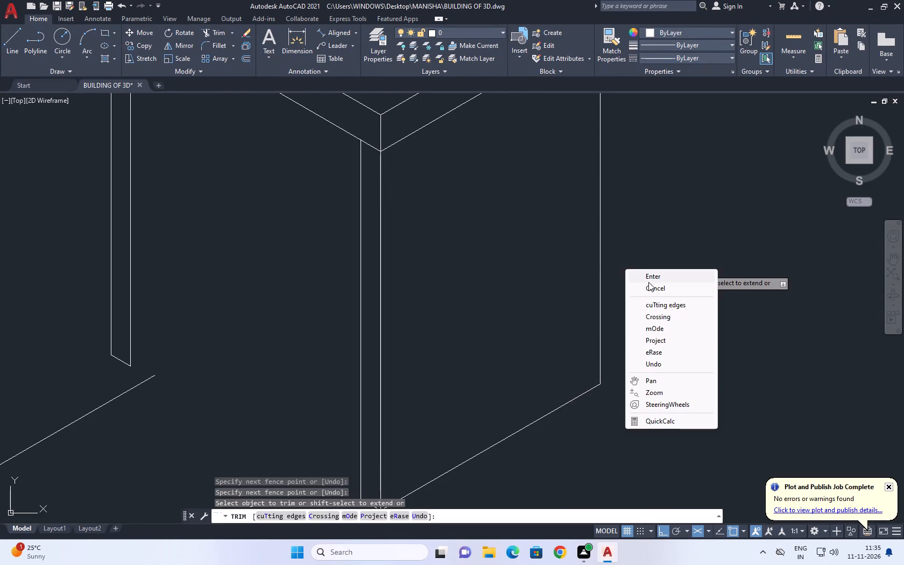
{"action": "left_click", "coordinate": [649, 284]}
Copy the slab's lower front-left edge about 0.07 straight down, across the tops of the two legs.
{"action": "scroll", "coordinate": [602, 268], "scroll_direction": "down", "scroll_amount": 2}
{"action": "middle_click_drag", "start_coordinate": [655, 201], "coordinate": [661, 249]}
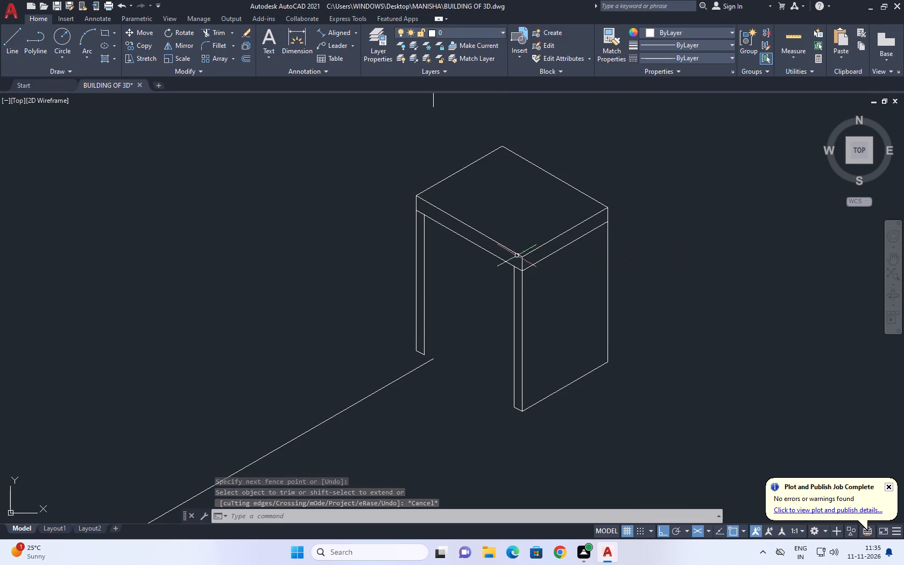
{"action": "left_click", "coordinate": [492, 254]}
{"action": "scroll", "coordinate": [471, 241], "scroll_direction": "down", "scroll_amount": 1}
{"action": "middle_click_drag", "start_coordinate": [482, 257], "coordinate": [517, 285]}
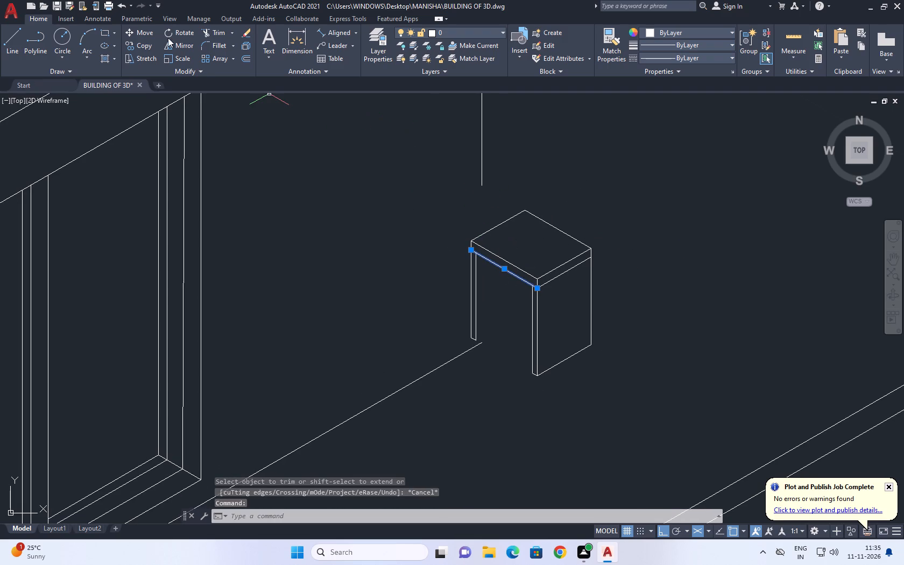
{"action": "left_click", "coordinate": [139, 40]}
{"action": "scroll", "coordinate": [512, 278], "scroll_direction": "up", "scroll_amount": 2}
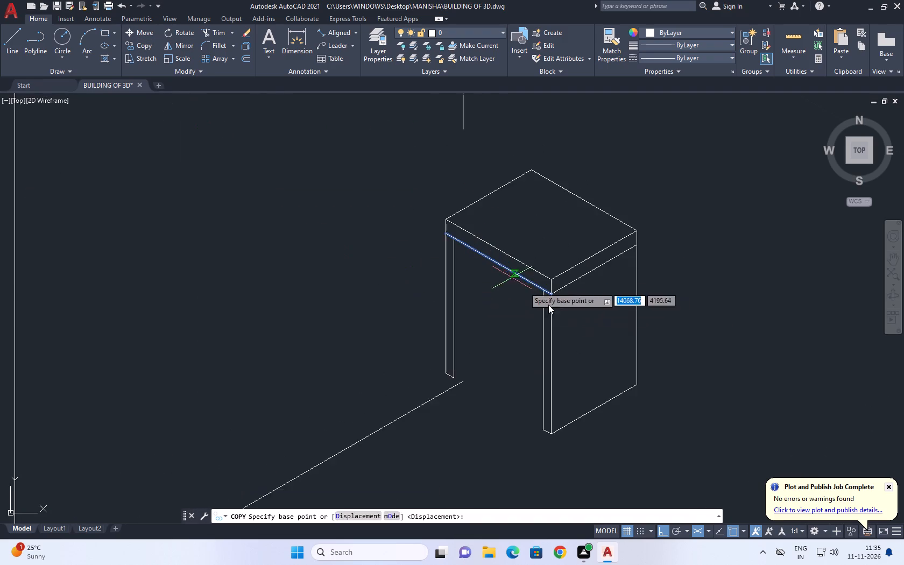
{"action": "scroll", "coordinate": [548, 305], "scroll_direction": "up", "scroll_amount": 2}
{"action": "left_click", "coordinate": [542, 283]}
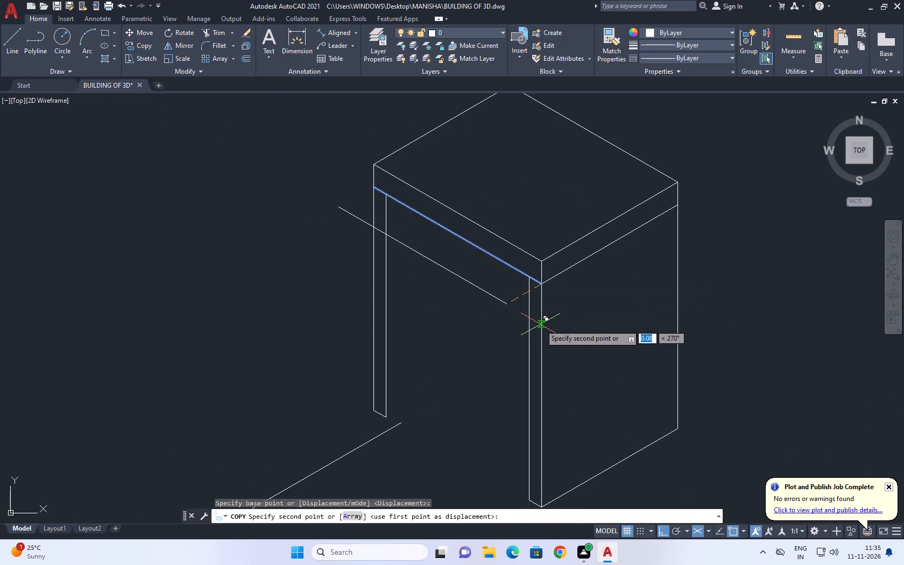
{"action": "key", "text": "F5"}
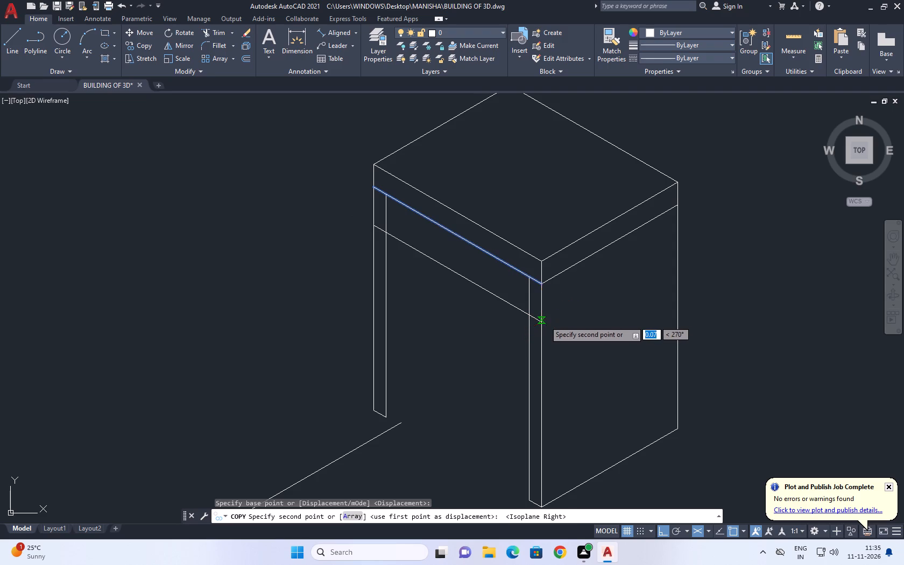
{"action": "left_click", "coordinate": [545, 321]}
{"action": "scroll", "coordinate": [631, 242], "scroll_direction": "down", "scroll_amount": 5}
{"action": "scroll", "coordinate": [669, 217], "scroll_direction": "down", "scroll_amount": 2}
{"action": "middle_click_drag", "start_coordinate": [714, 168], "coordinate": [694, 184]}
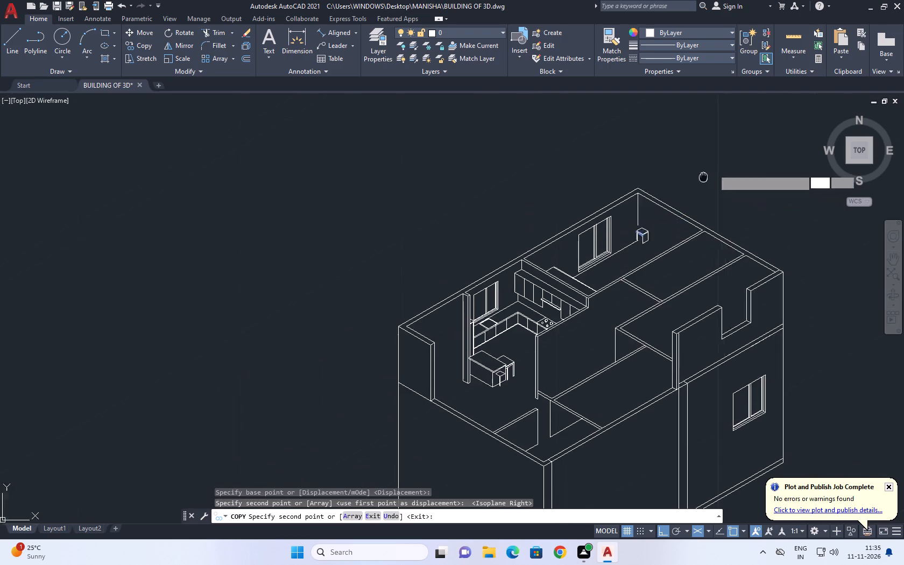
{"action": "middle_click_drag", "start_coordinate": [694, 184], "coordinate": [662, 214]}
{"action": "right_click", "coordinate": [659, 222]}
{"action": "left_click", "coordinate": [694, 238]}
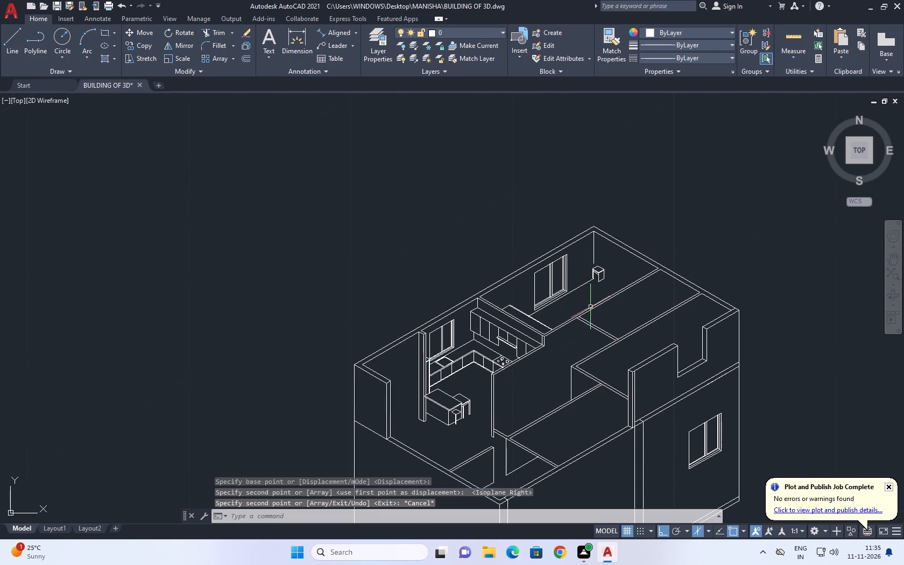
Trim the inner lines of the left and front legs above the copied edge to form an apron under the slab.
{"action": "middle_click_drag", "start_coordinate": [616, 299], "coordinate": [537, 249]}
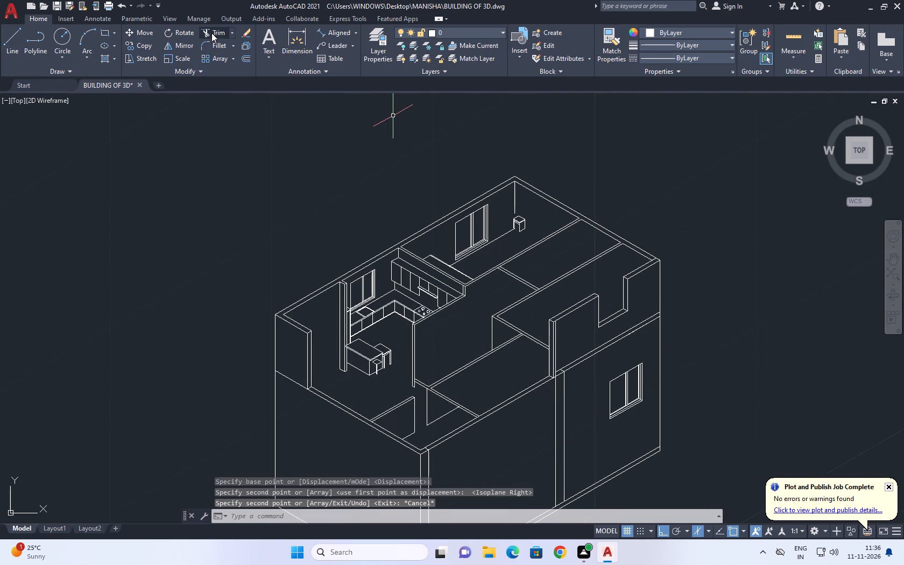
{"action": "left_click", "coordinate": [211, 33]}
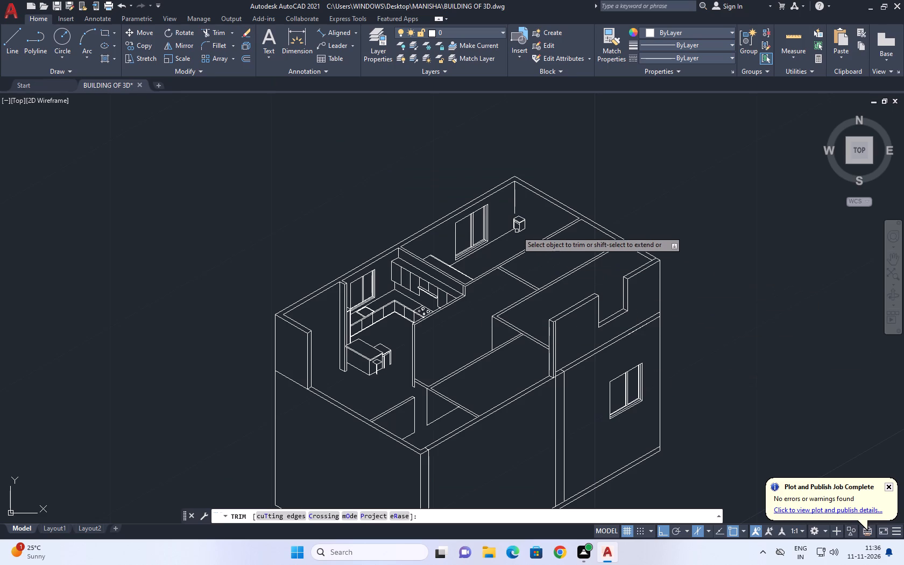
{"action": "scroll", "coordinate": [517, 231], "scroll_direction": "up", "scroll_amount": 1}
{"action": "middle_click_drag", "start_coordinate": [517, 231], "coordinate": [577, 221]}
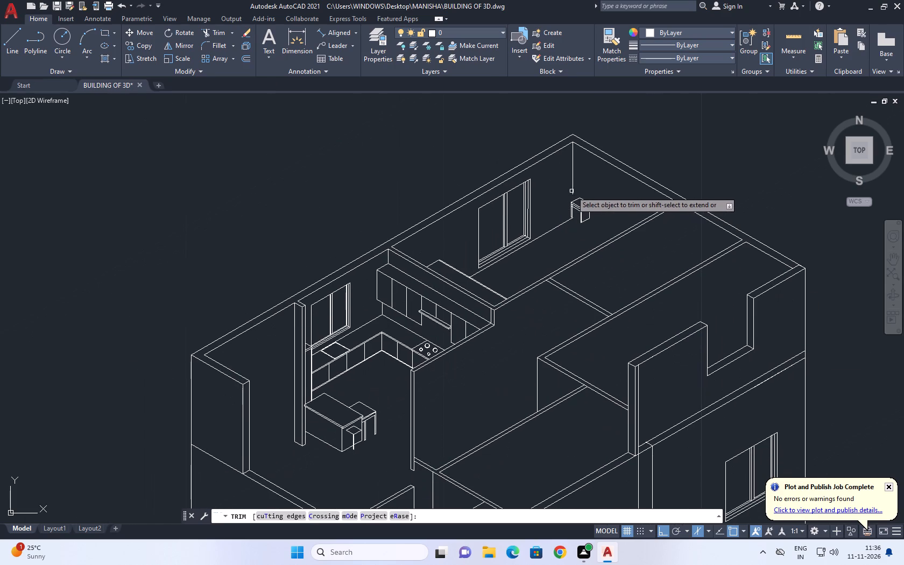
{"action": "scroll", "coordinate": [574, 190], "scroll_direction": "up", "scroll_amount": 3}
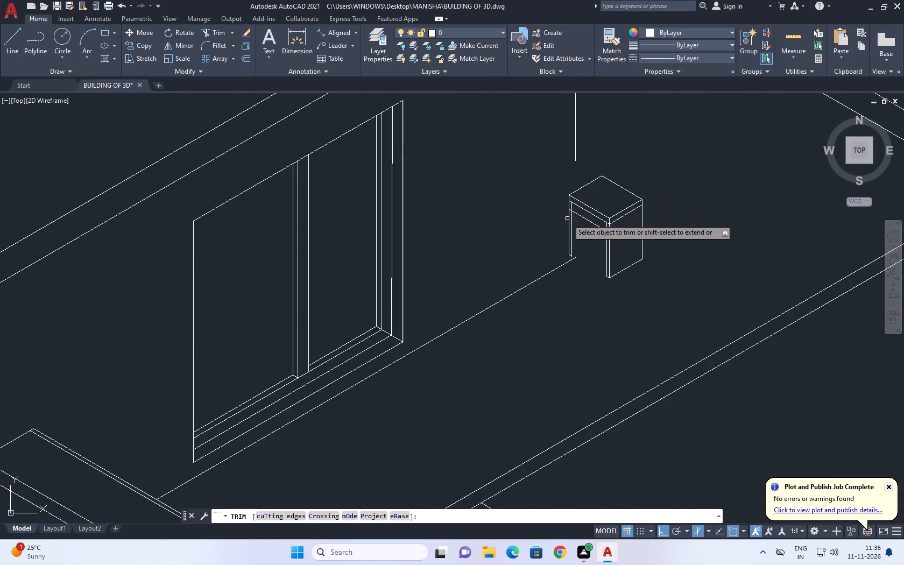
{"action": "scroll", "coordinate": [572, 210], "scroll_direction": "up", "scroll_amount": 3}
{"action": "left_click_drag", "start_coordinate": [574, 213], "coordinate": [568, 212]}
{"action": "left_click", "coordinate": [559, 205]}
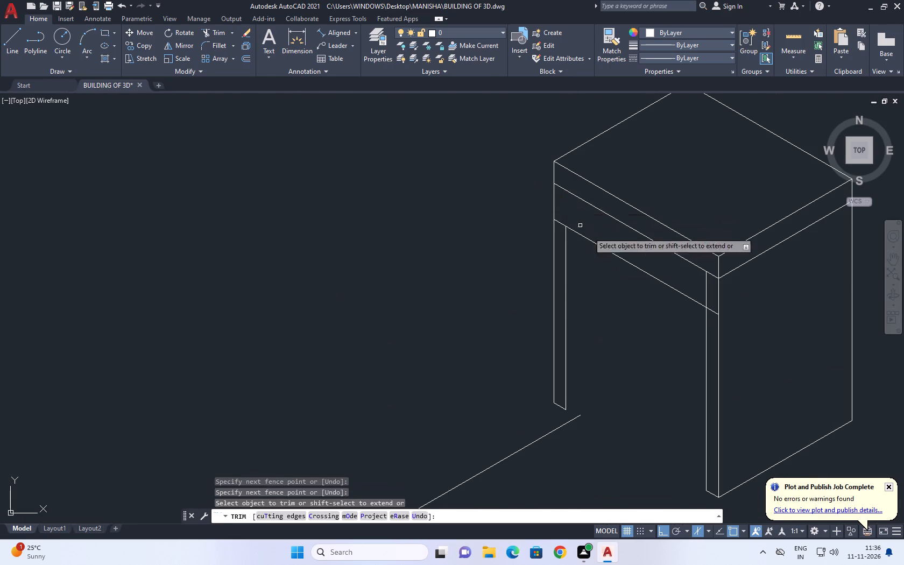
{"action": "left_click", "coordinate": [710, 281]}
{"action": "left_click", "coordinate": [695, 282]}
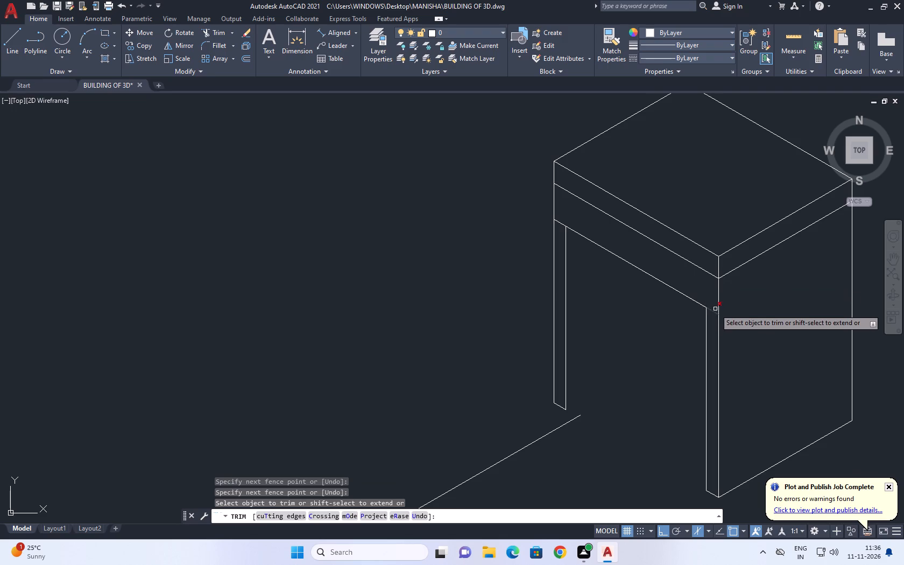
{"action": "right_click", "coordinate": [715, 83]}
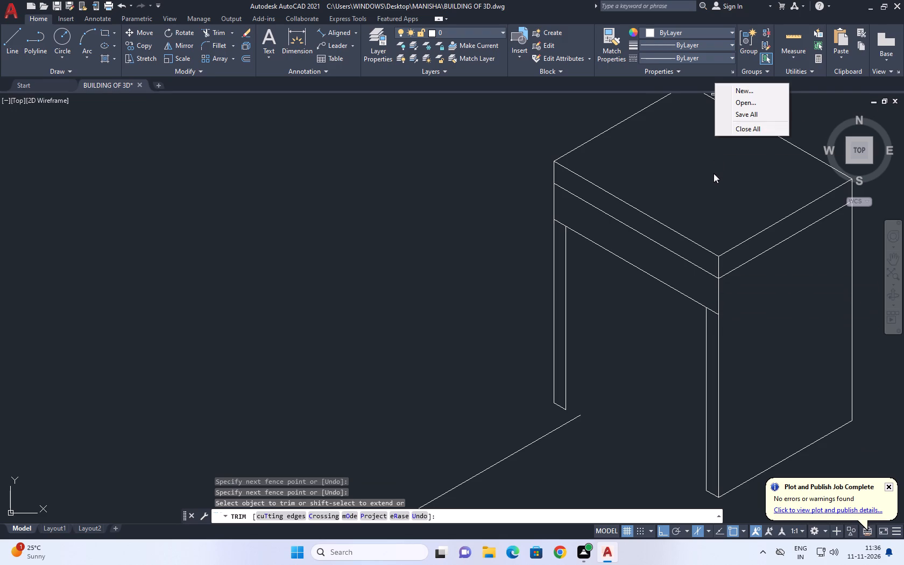
{"action": "right_click_drag", "start_coordinate": [673, 174], "coordinate": [638, 218]}
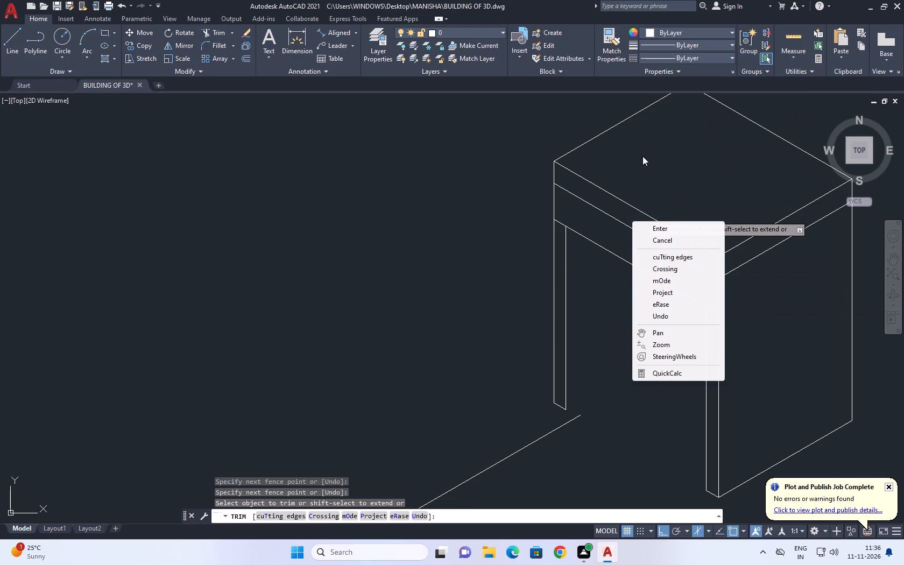
{"action": "left_click", "coordinate": [672, 236]}
Move the whole table about 0.12 away from the wall corner along the 330° direction.
{"action": "scroll", "coordinate": [651, 227], "scroll_direction": "down", "scroll_amount": 4}
{"action": "middle_click_drag", "start_coordinate": [671, 211], "coordinate": [625, 230]}
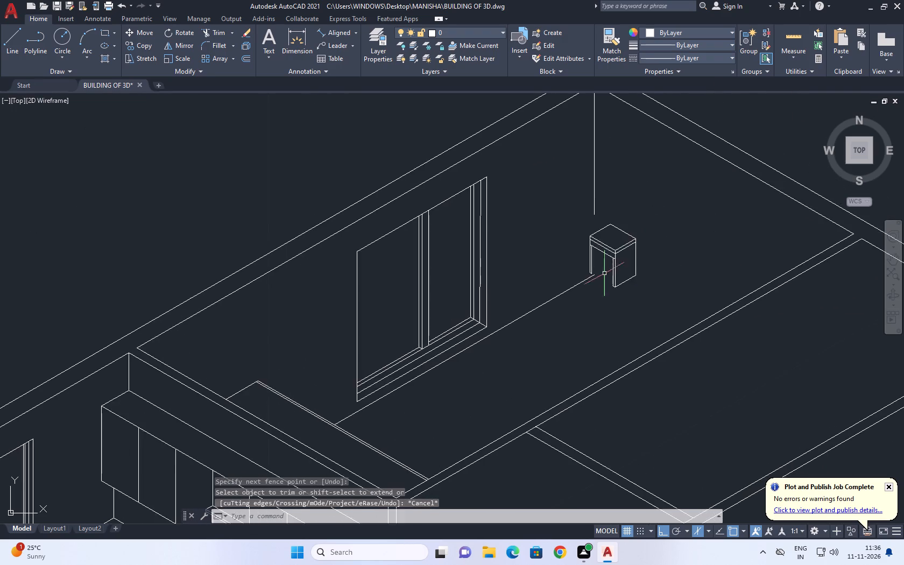
{"action": "scroll", "coordinate": [603, 274], "scroll_direction": "up", "scroll_amount": 2}
{"action": "scroll", "coordinate": [593, 315], "scroll_direction": "down", "scroll_amount": 1}
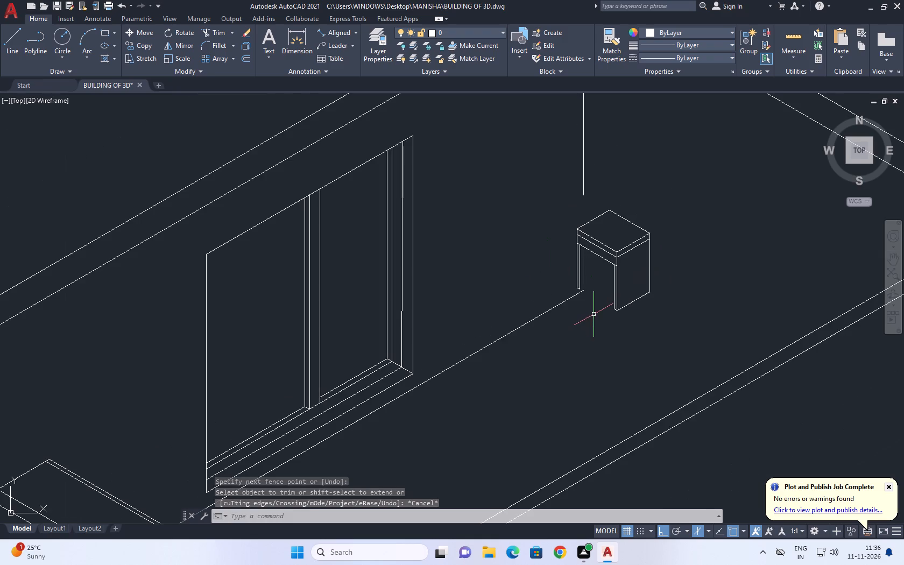
{"action": "middle_click_drag", "start_coordinate": [587, 310], "coordinate": [675, 355]}
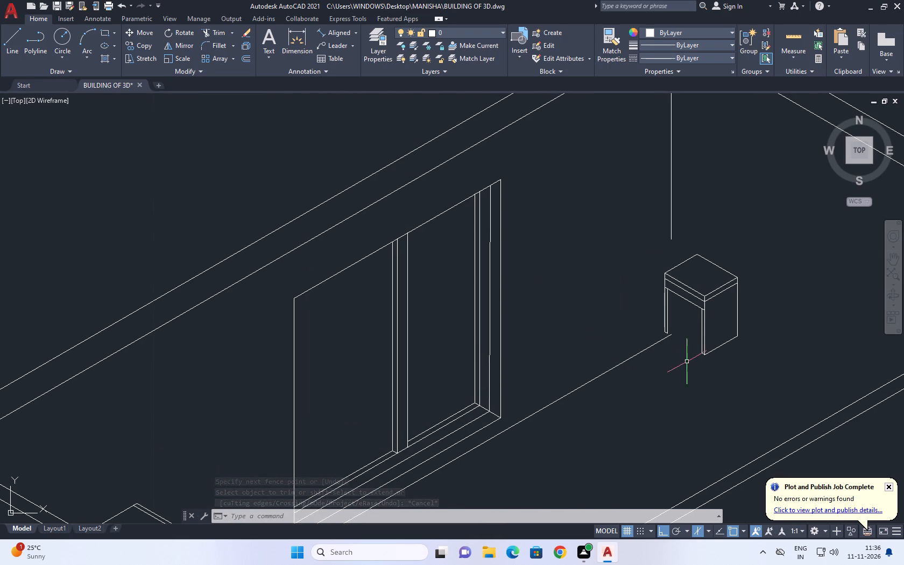
{"action": "left_click", "coordinate": [647, 244]}
{"action": "left_click", "coordinate": [802, 389]}
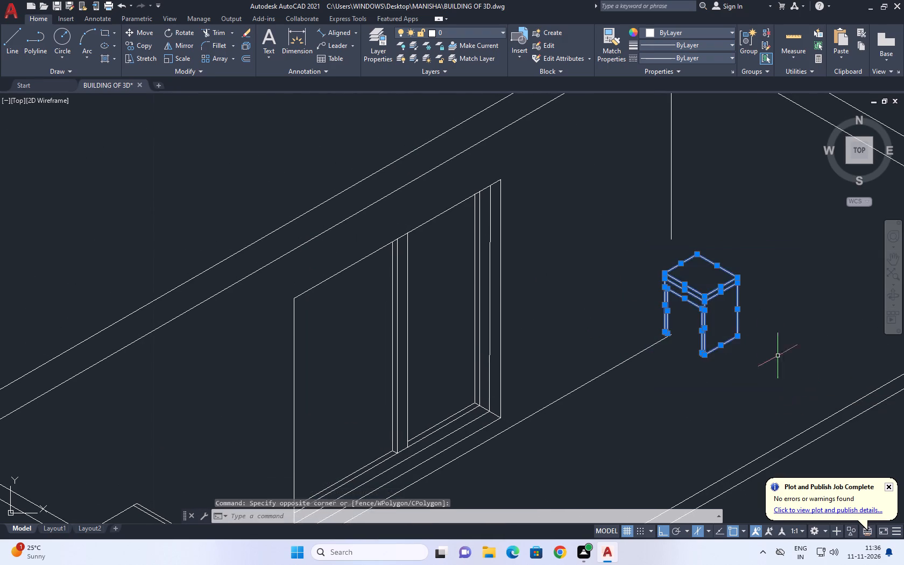
{"action": "scroll", "coordinate": [754, 317], "scroll_direction": "up", "scroll_amount": 1}
{"action": "middle_click_drag", "start_coordinate": [753, 316], "coordinate": [760, 326]}
{"action": "type", "text": "M"}
{"action": "key", "text": "space"}
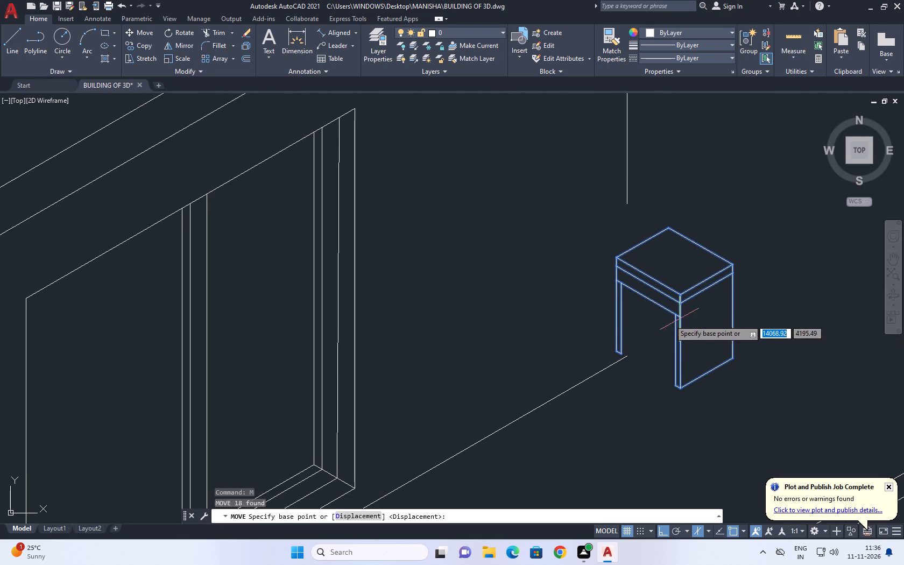
{"action": "left_click", "coordinate": [614, 322]}
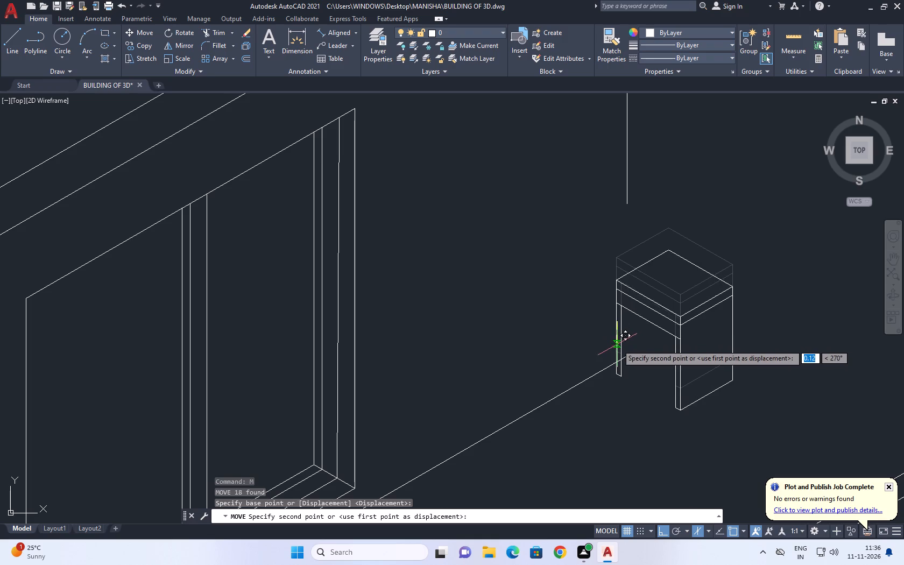
{"action": "key", "text": "F5"}
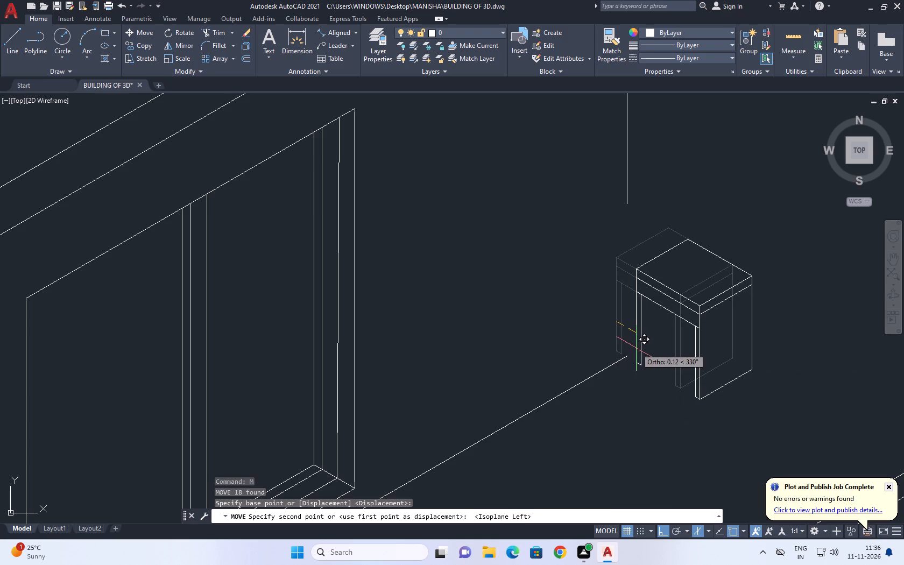
{"action": "left_click", "coordinate": [636, 348]}
{"action": "middle_click_drag", "start_coordinate": [641, 275], "coordinate": [635, 273]}
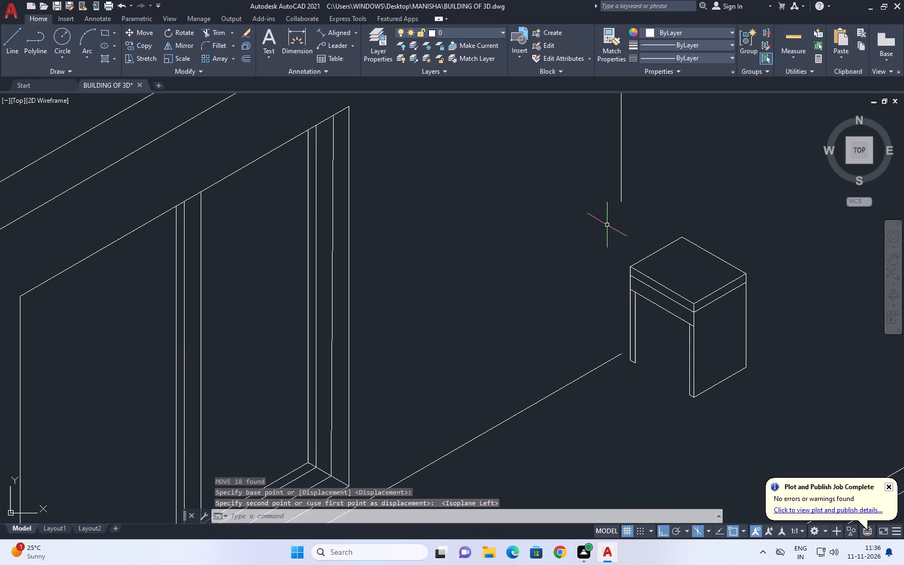
Move the whole table back along the 150° direction until its left leg meets the floor line near the wall corner.
{"action": "left_click", "coordinate": [607, 225]}
{"action": "left_click", "coordinate": [780, 422]}
{"action": "middle_click_drag", "start_coordinate": [648, 323], "coordinate": [660, 342]}
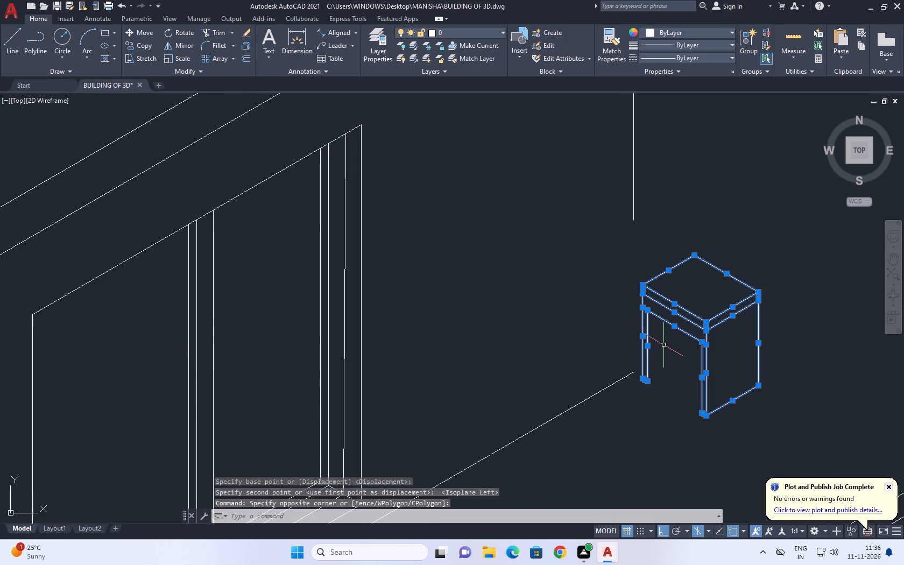
{"action": "key", "text": "m"}
{"action": "key", "text": "space"}
{"action": "scroll", "coordinate": [641, 363], "scroll_direction": "up", "scroll_amount": 3}
{"action": "left_click", "coordinate": [646, 402]}
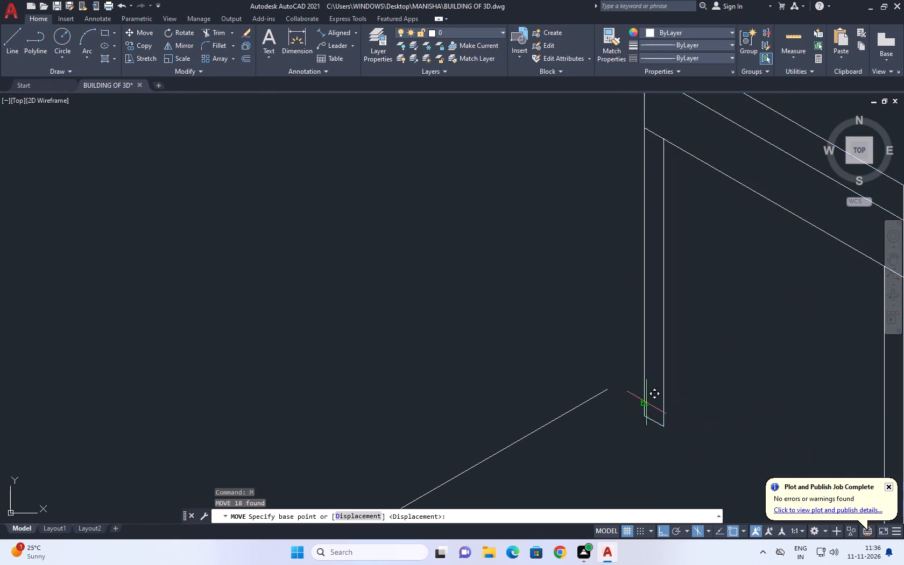
{"action": "left_click", "coordinate": [613, 386]}
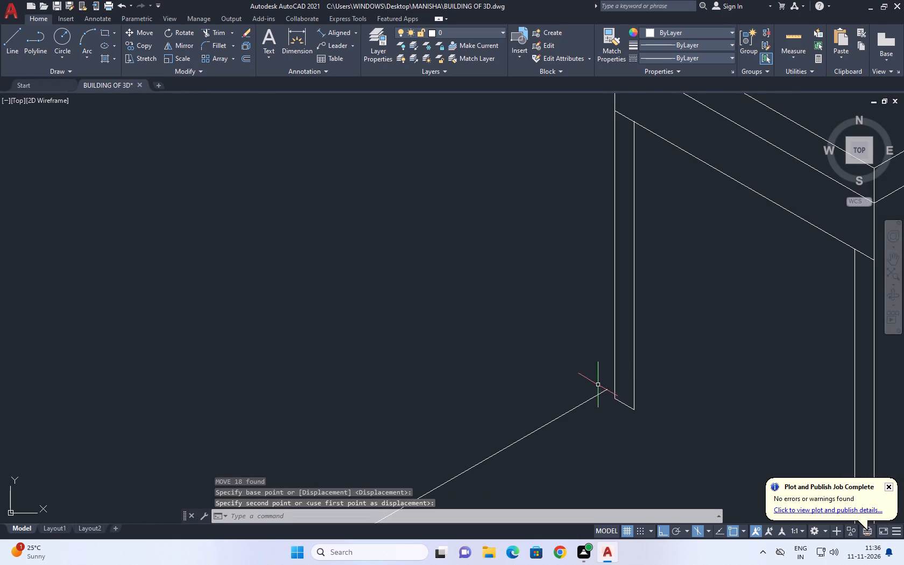
Extend the floor line and the wall corner's vertical line until they meet beside the table.
{"action": "key", "text": "e"}
{"action": "type", "text": "X"}
{"action": "key", "text": "space"}
{"action": "left_click", "coordinate": [601, 387]}
{"action": "left_click", "coordinate": [601, 394]}
{"action": "scroll", "coordinate": [581, 376], "scroll_direction": "down", "scroll_amount": 3}
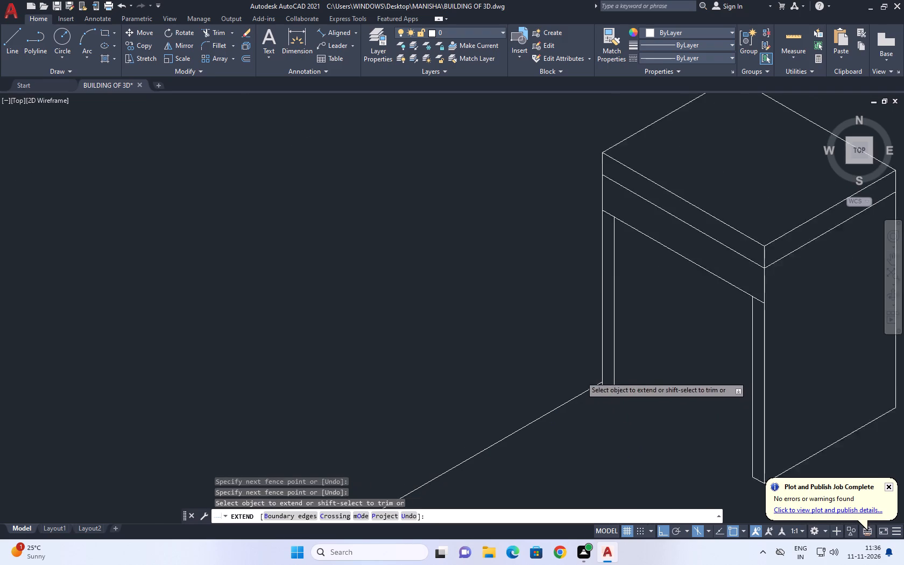
{"action": "left_click_drag", "start_coordinate": [553, 222], "coordinate": [559, 222]}
{"action": "left_click", "coordinate": [613, 211]}
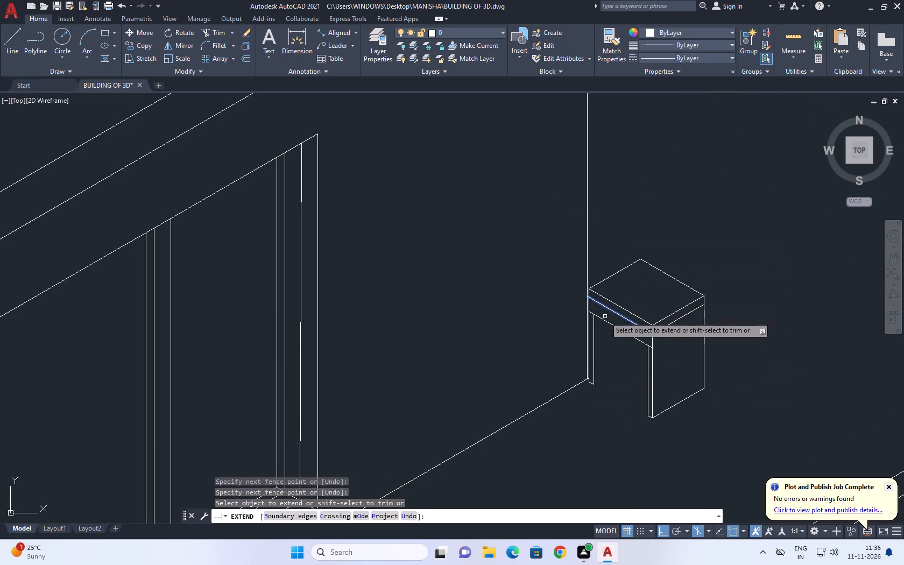
{"action": "key", "text": "Escape"}
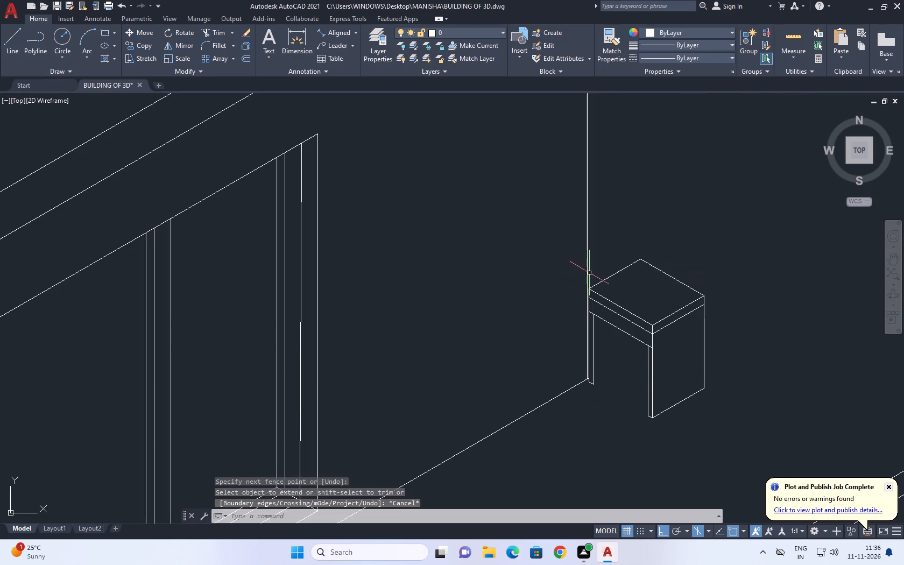
Move the whole table about 0.4 along the 210° direction, parallel to the window wall.
{"action": "left_click", "coordinate": [550, 222]}
{"action": "left_click_drag", "start_coordinate": [746, 437], "coordinate": [734, 421]}
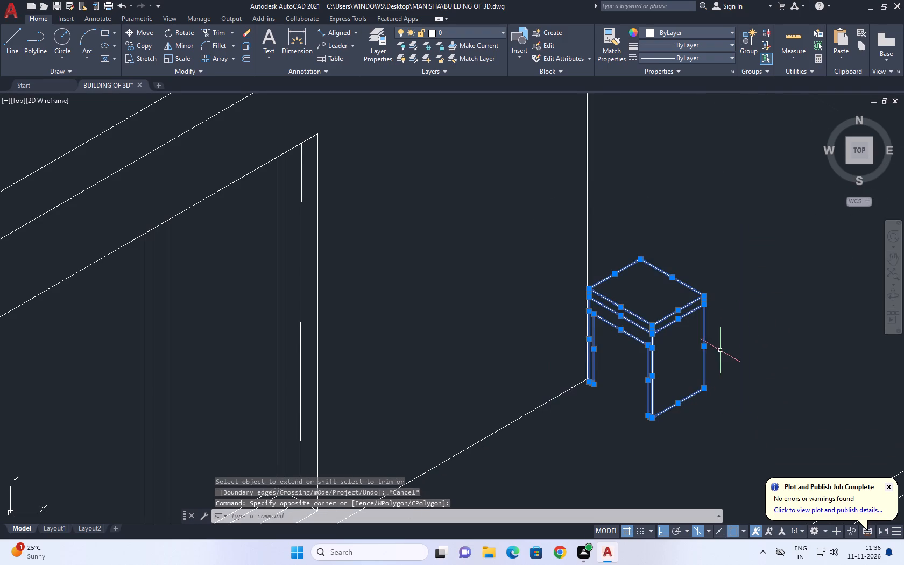
{"action": "middle_click_drag", "start_coordinate": [738, 323], "coordinate": [701, 325]}
{"action": "key", "text": "m"}
{"action": "key", "text": "space"}
{"action": "left_click", "coordinate": [754, 242]}
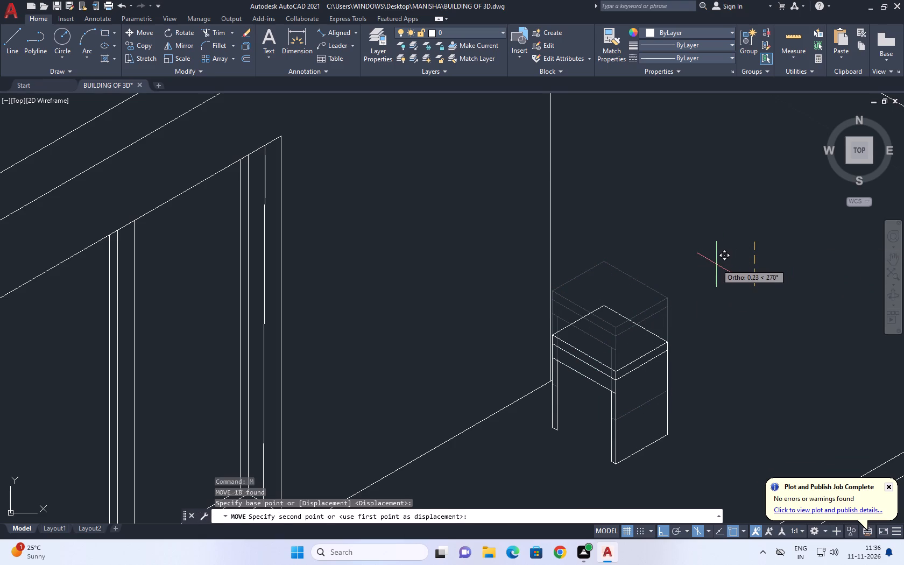
{"action": "key", "text": "F5"}
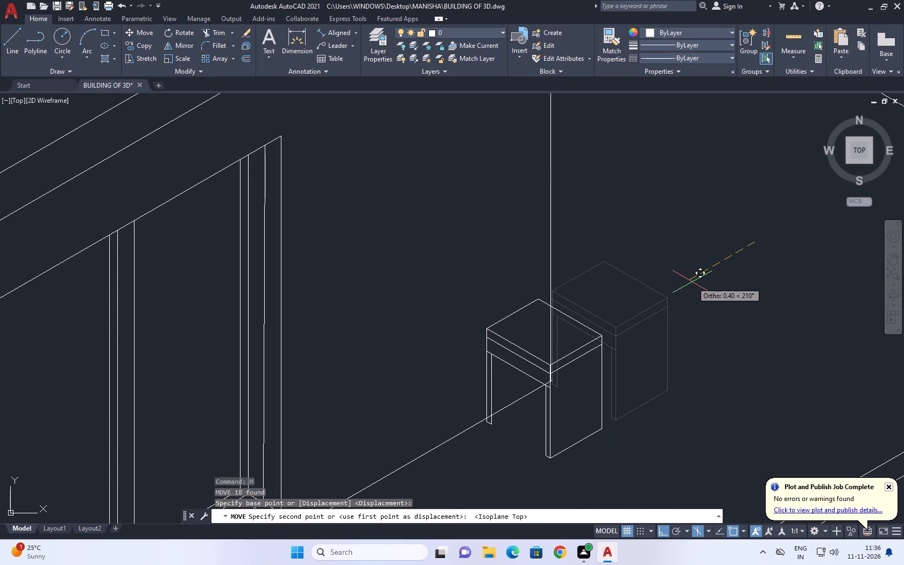
{"action": "left_click", "coordinate": [693, 282]}
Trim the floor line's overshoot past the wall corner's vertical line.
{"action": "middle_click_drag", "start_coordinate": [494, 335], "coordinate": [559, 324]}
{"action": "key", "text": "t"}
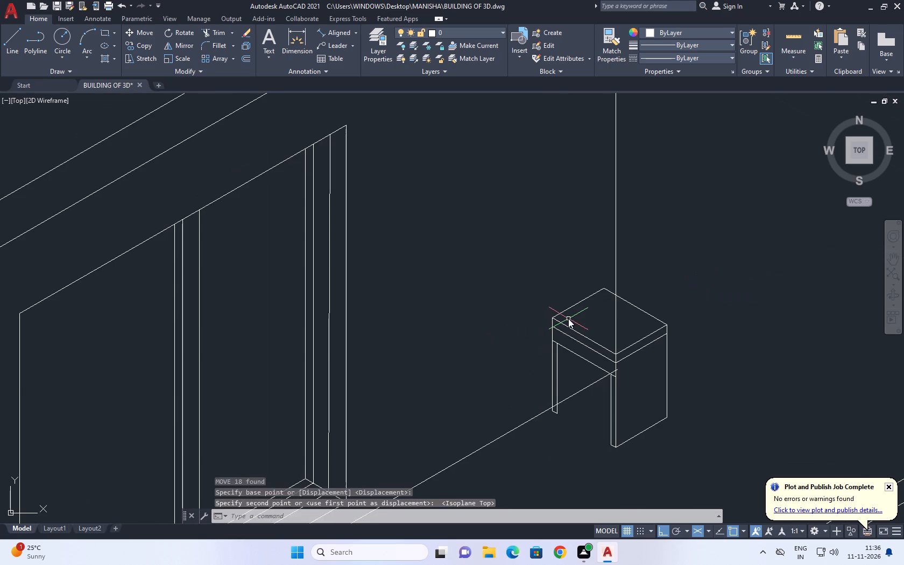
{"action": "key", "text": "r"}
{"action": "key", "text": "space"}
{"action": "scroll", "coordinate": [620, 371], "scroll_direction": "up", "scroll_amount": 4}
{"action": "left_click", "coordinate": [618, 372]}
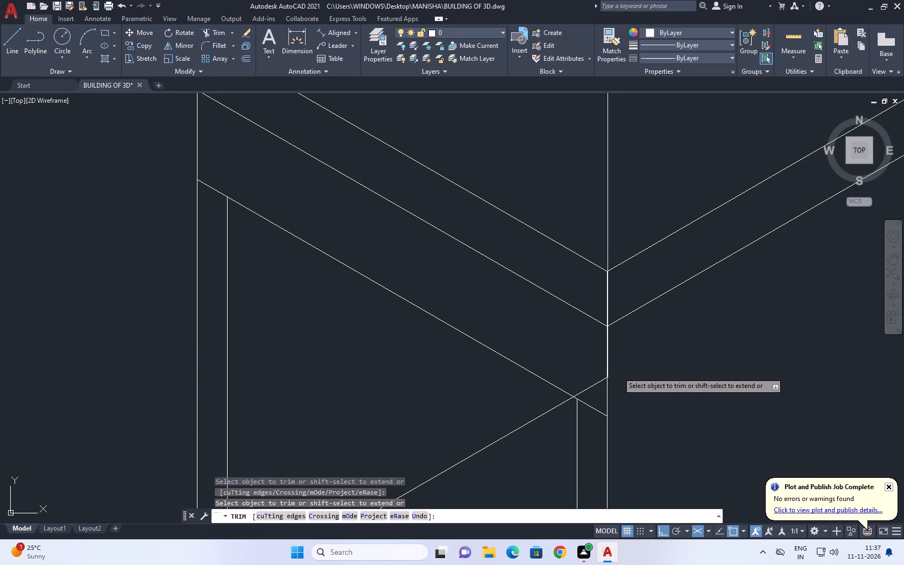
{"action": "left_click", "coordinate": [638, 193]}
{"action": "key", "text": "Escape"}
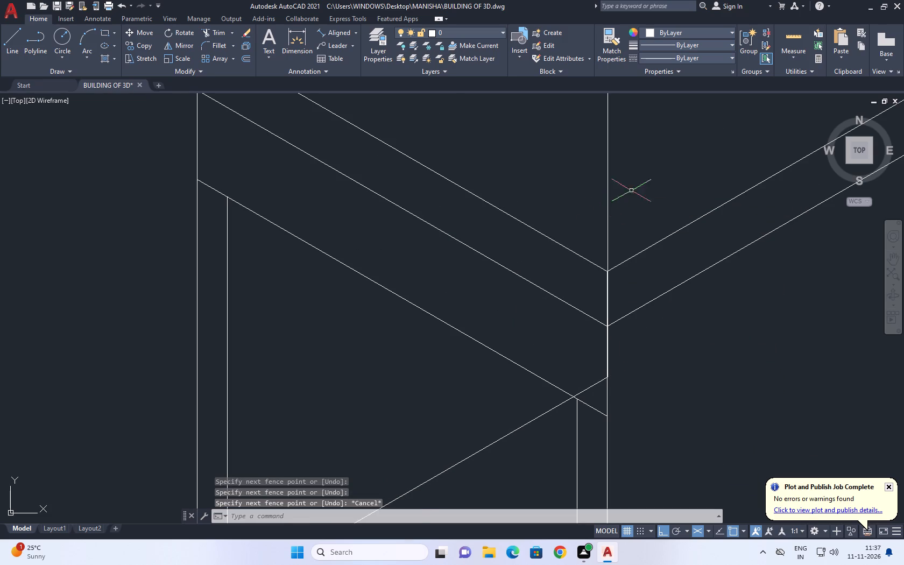
Shorten the wall corner's vertical line so its lower end stops on the tabletop's back-right edge.
{"action": "left_click", "coordinate": [652, 180]}
{"action": "left_click", "coordinate": [608, 169]}
{"action": "left_click_drag", "start_coordinate": [662, 169], "coordinate": [653, 164]}
{"action": "left_click_drag", "start_coordinate": [556, 149], "coordinate": [551, 148]}
{"action": "middle_click_drag", "start_coordinate": [611, 181], "coordinate": [633, 293]}
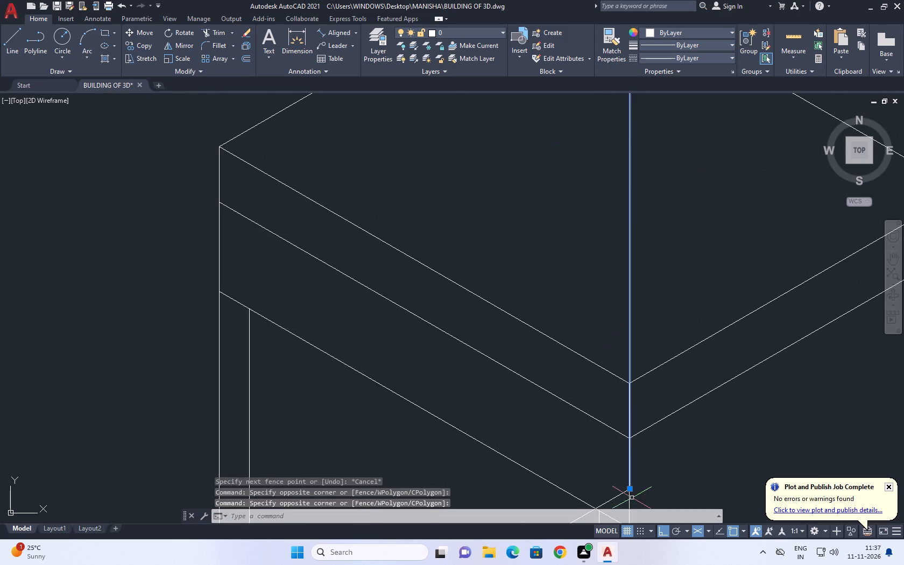
{"action": "left_click", "coordinate": [628, 489]}
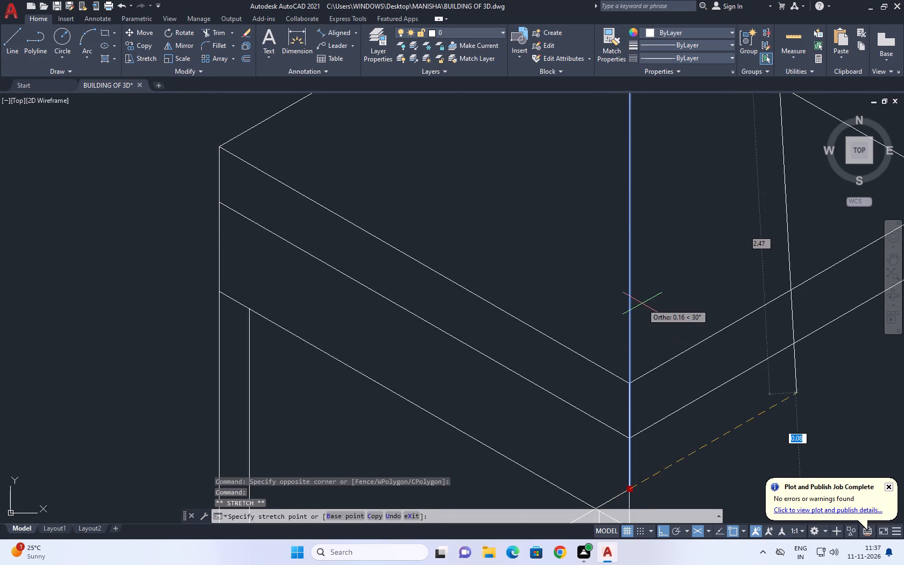
{"action": "scroll", "coordinate": [635, 265], "scroll_direction": "down", "scroll_amount": 1}
{"action": "middle_click_drag", "start_coordinate": [640, 207], "coordinate": [632, 344]}
{"action": "left_click", "coordinate": [623, 236]}
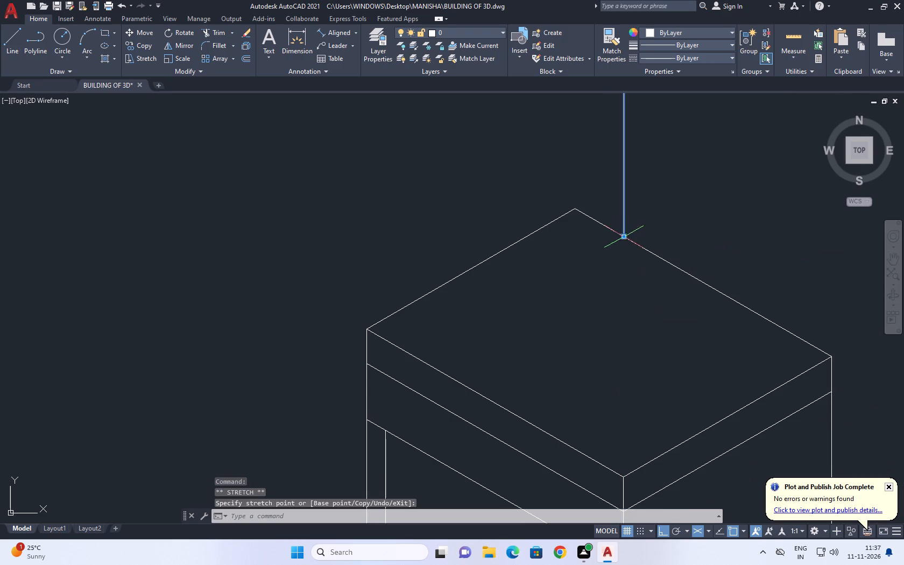
{"action": "right_click", "coordinate": [630, 249]}
{"action": "left_click", "coordinate": [674, 432]}
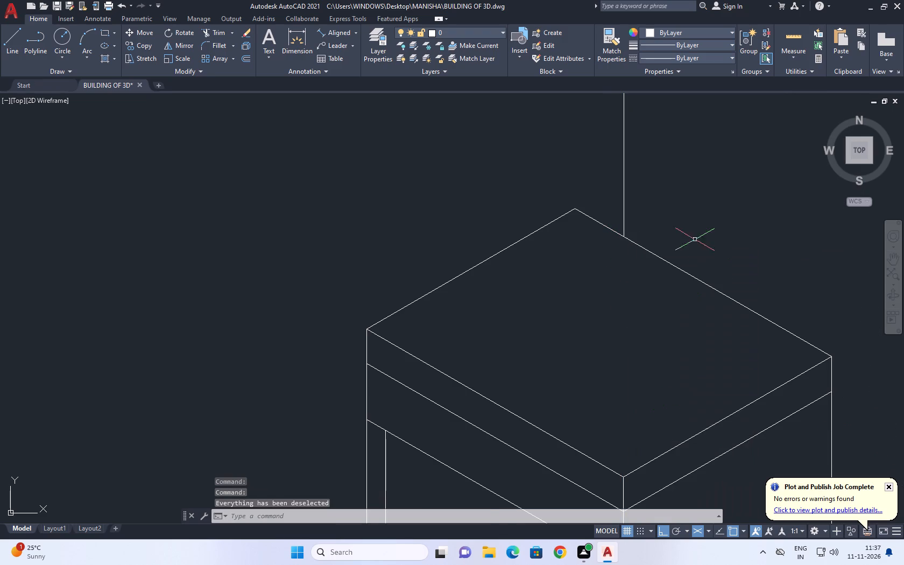
Shorten the floor line so it ends at the outer edge of the table's left leg.
{"action": "scroll", "coordinate": [664, 281], "scroll_direction": "down", "scroll_amount": 1}
{"action": "middle_click_drag", "start_coordinate": [656, 386], "coordinate": [574, 188]}
{"action": "left_click", "coordinate": [505, 310]}
{"action": "left_click", "coordinate": [463, 253]}
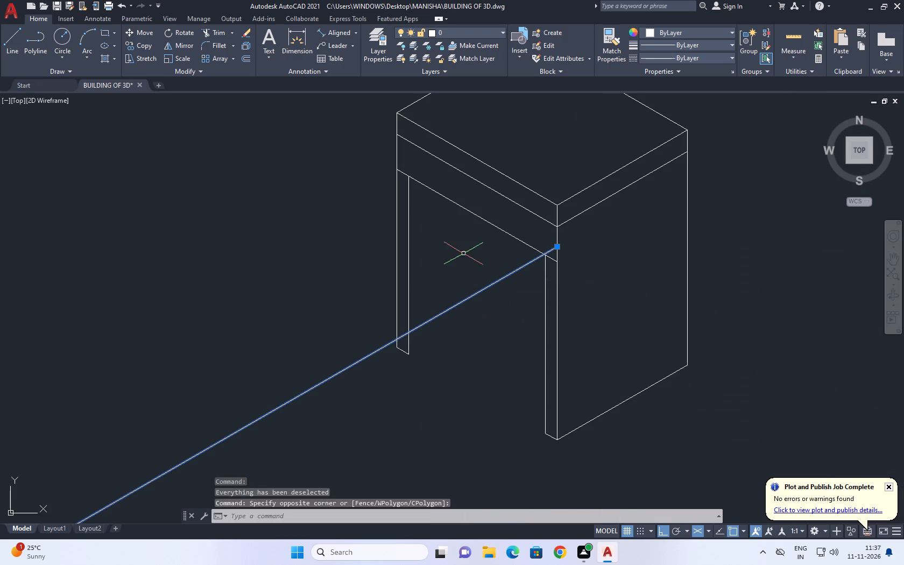
{"action": "left_click", "coordinate": [556, 248]}
{"action": "left_click", "coordinate": [394, 340]}
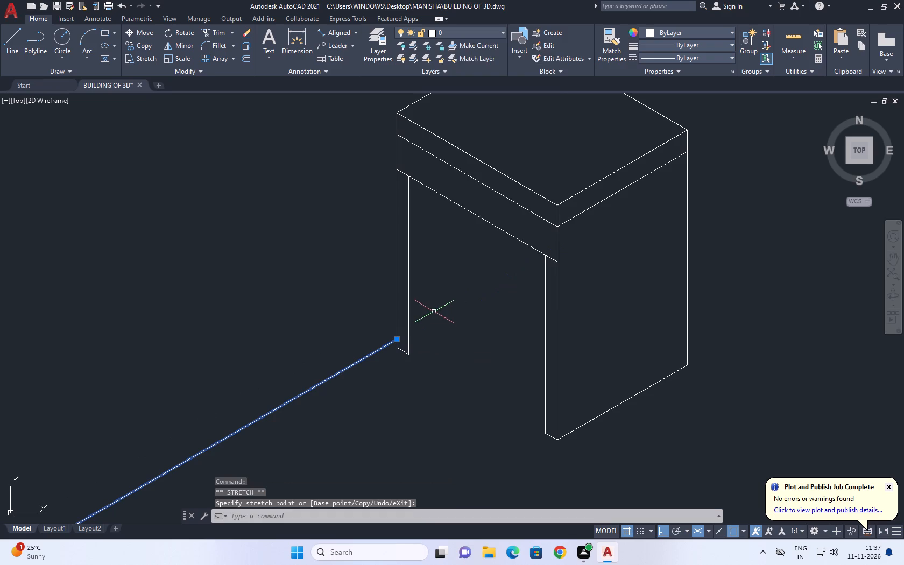
{"action": "right_click", "coordinate": [434, 313]}
{"action": "left_click", "coordinate": [482, 227]}
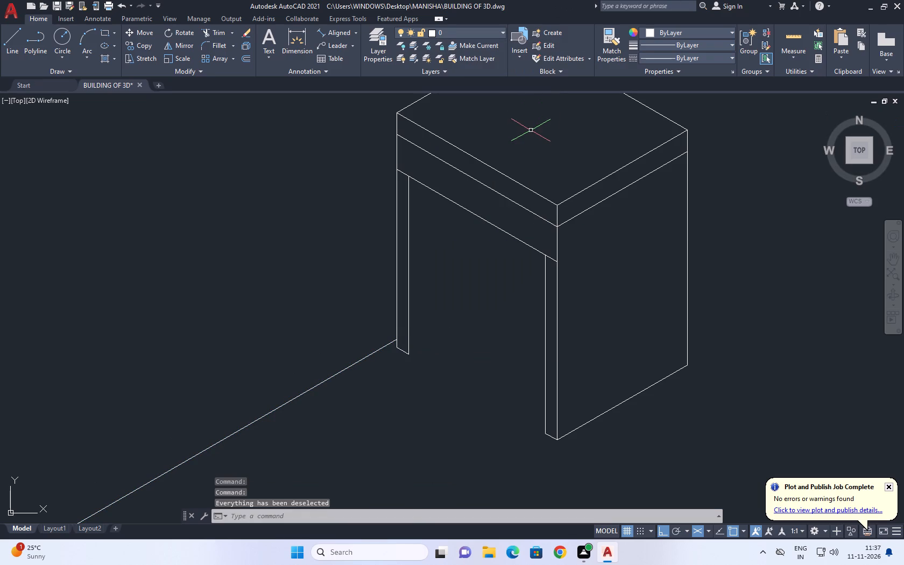
Start a line on the rear room's front partition wall edge and draw it 1 unit straight up.
{"action": "scroll", "coordinate": [546, 156], "scroll_direction": "down", "scroll_amount": 1}
{"action": "scroll", "coordinate": [452, 294], "scroll_direction": "down", "scroll_amount": 3}
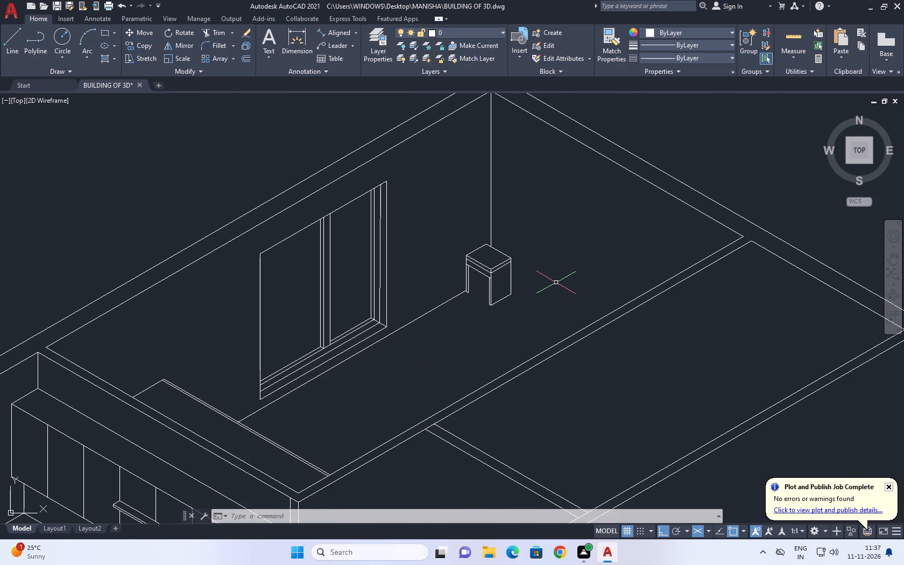
{"action": "middle_click_drag", "start_coordinate": [656, 230], "coordinate": [603, 331]}
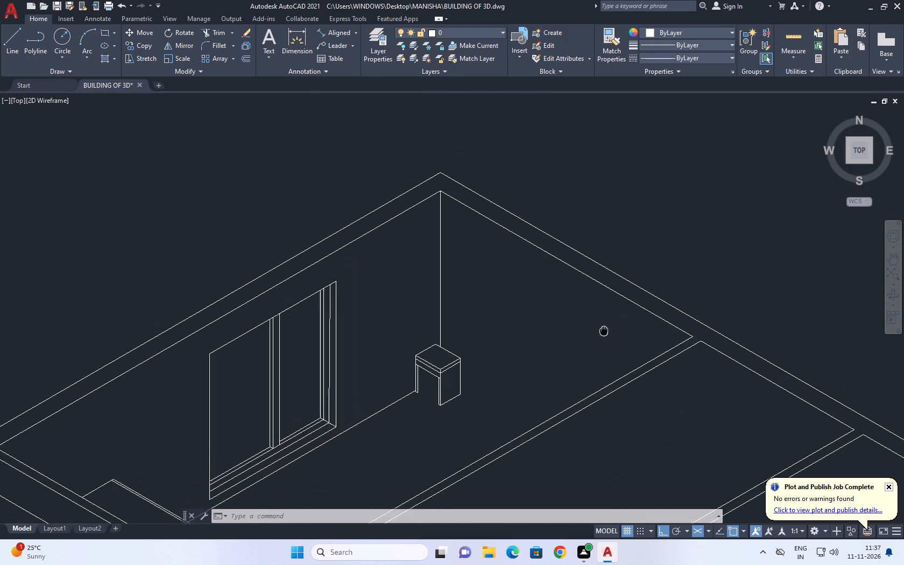
{"action": "middle_click_drag", "start_coordinate": [603, 331], "coordinate": [591, 336]}
{"action": "scroll", "coordinate": [590, 331], "scroll_direction": "up", "scroll_amount": 1}
{"action": "key", "text": "l"}
{"action": "key", "text": "space"}
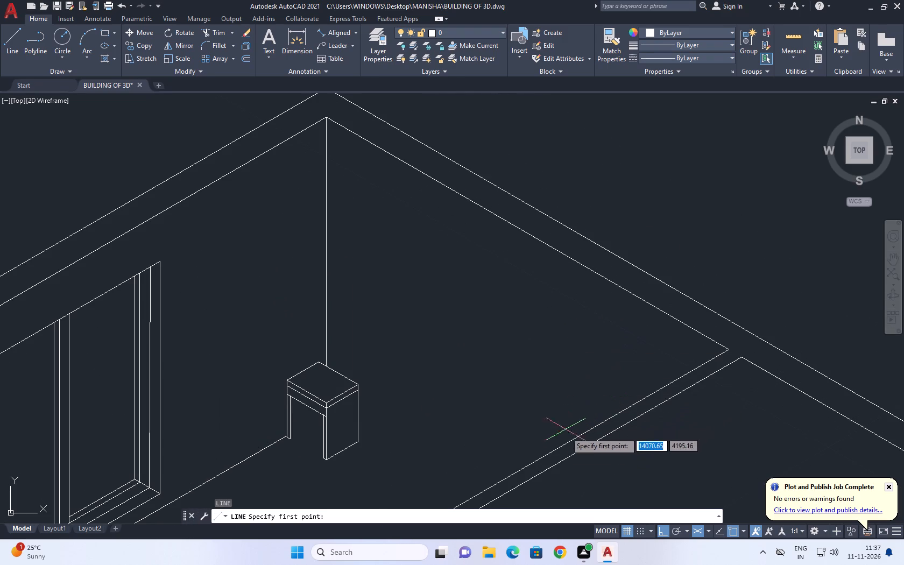
{"action": "left_click_drag", "start_coordinate": [567, 442], "coordinate": [566, 436]}
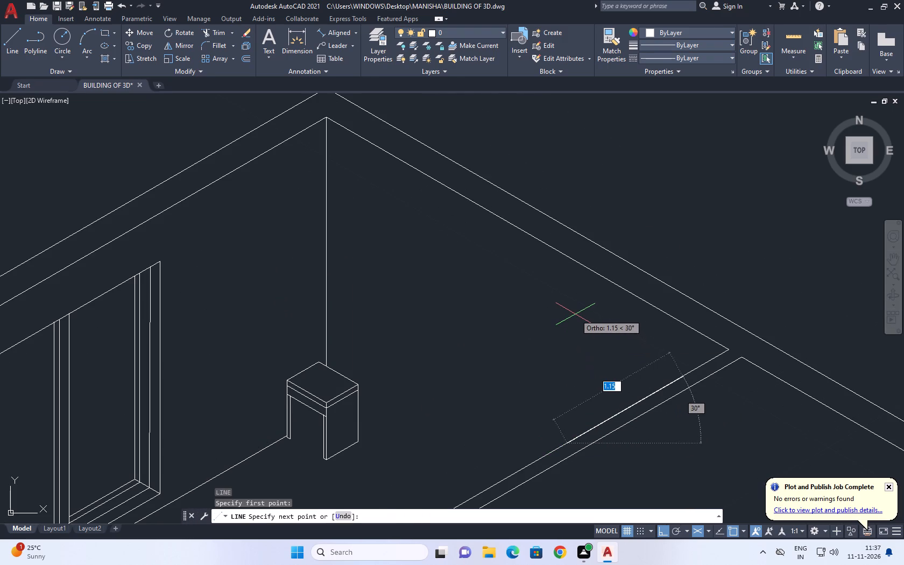
{"action": "key", "text": "F5"}
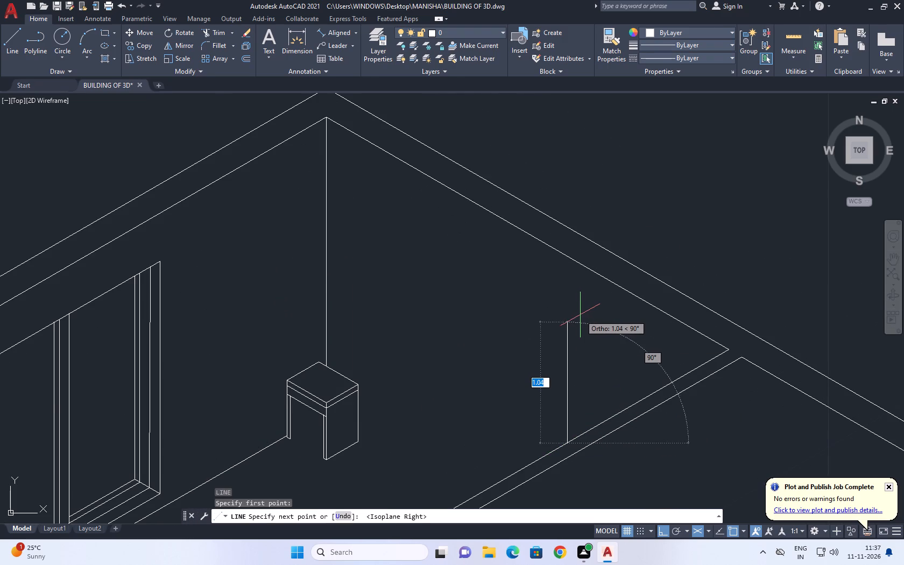
{"action": "scroll", "coordinate": [582, 315], "scroll_direction": "down", "scroll_amount": 1}
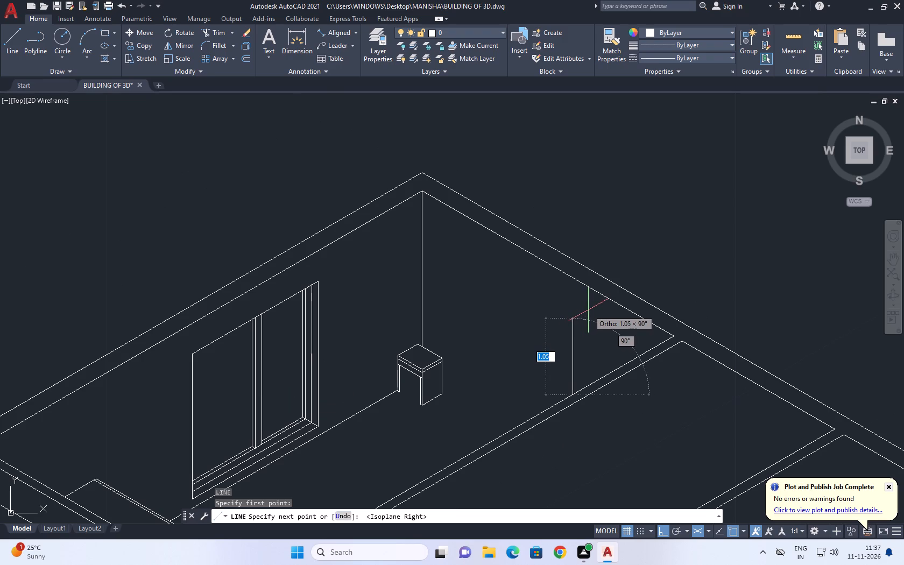
{"action": "key", "text": "1"}
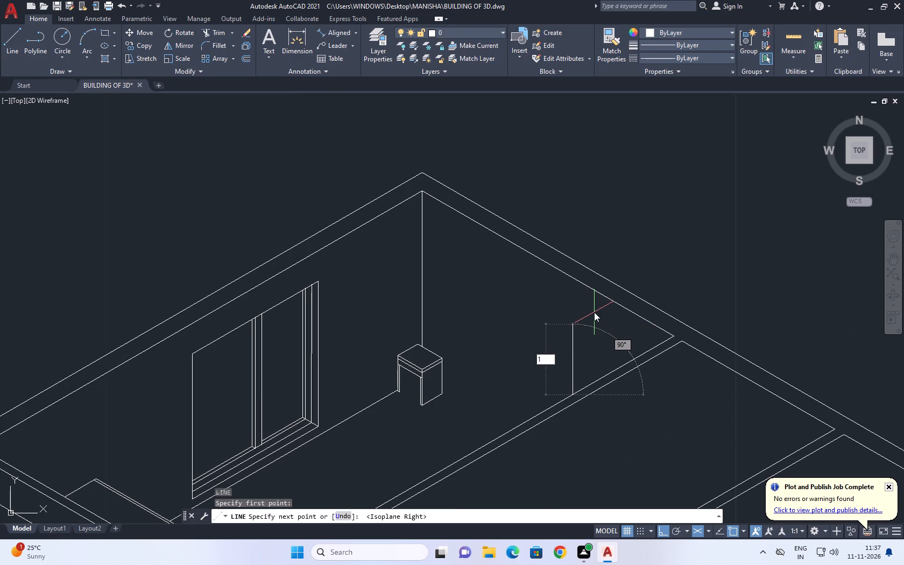
{"action": "key", "text": "Return"}
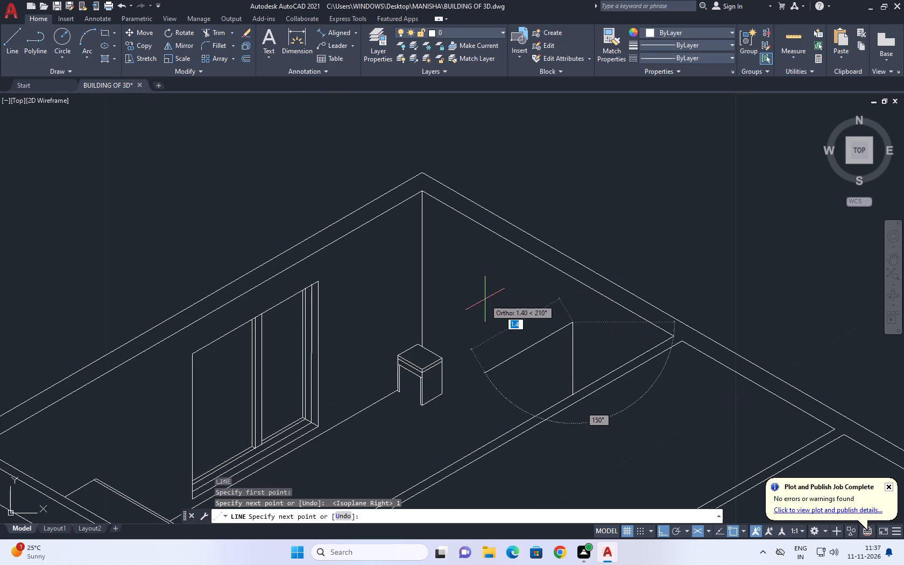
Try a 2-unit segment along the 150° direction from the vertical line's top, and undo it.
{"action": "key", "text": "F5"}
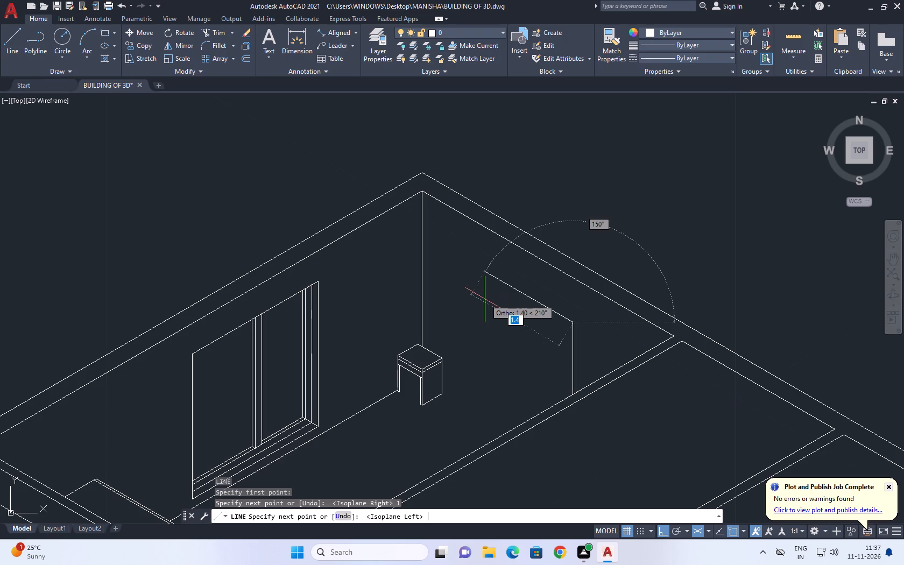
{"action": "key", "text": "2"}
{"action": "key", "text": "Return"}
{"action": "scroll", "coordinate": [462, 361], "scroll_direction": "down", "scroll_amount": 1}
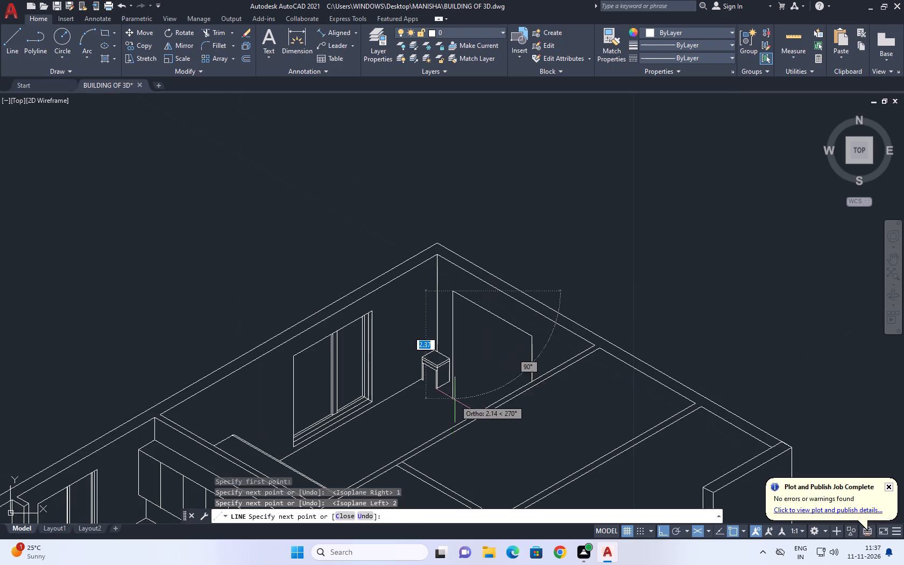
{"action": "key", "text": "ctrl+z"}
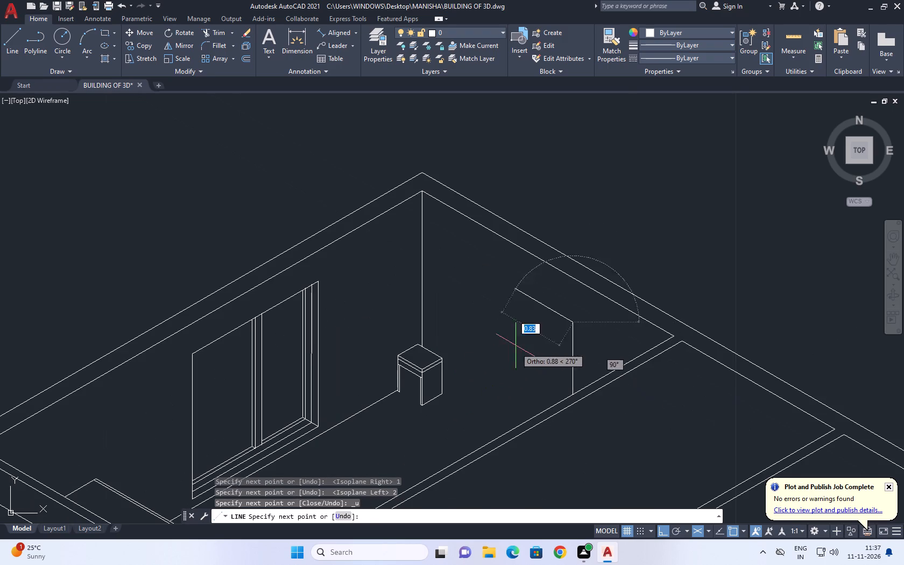
Draw a 1.5-unit segment along the 150° direction from the vertical line's top and end the line.
{"action": "type", "text": "1.5"}
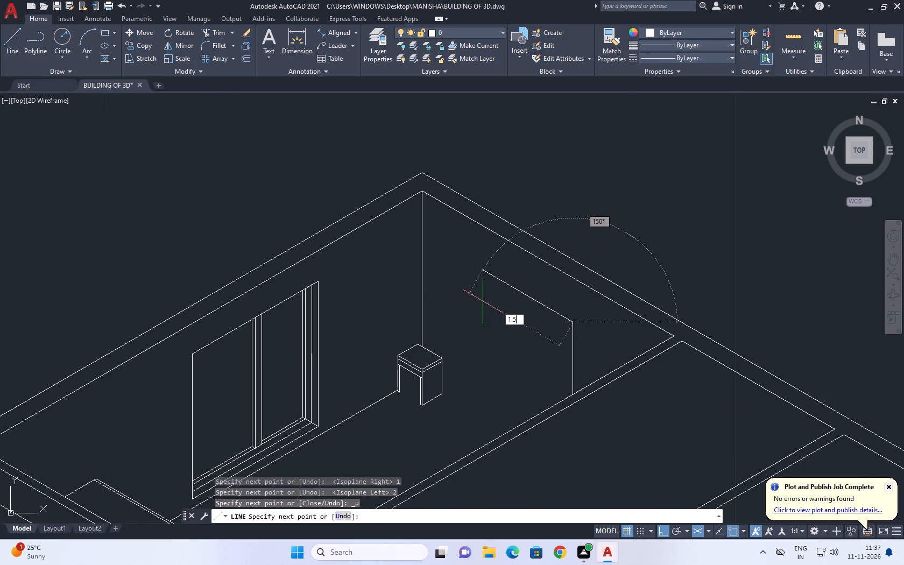
{"action": "key", "text": "Return"}
{"action": "middle_click_drag", "start_coordinate": [520, 392], "coordinate": [519, 390]}
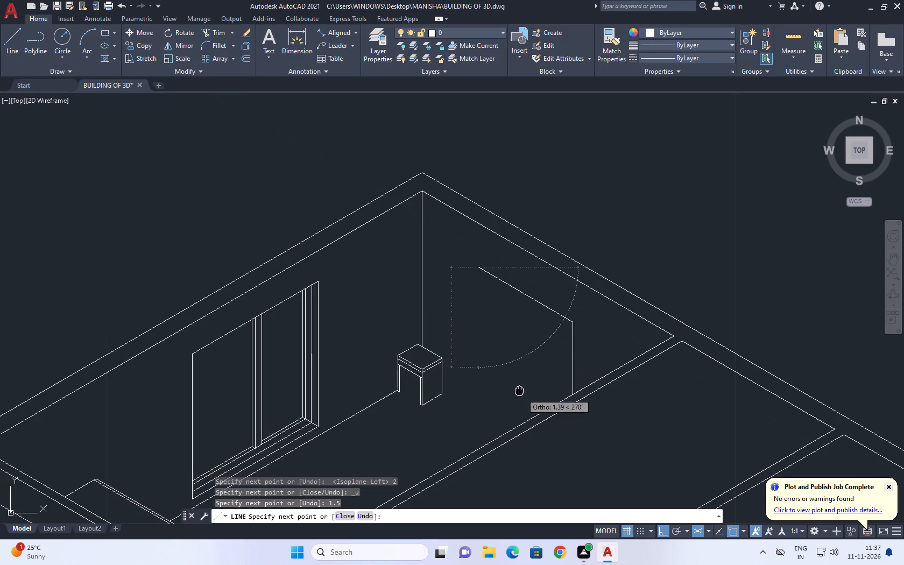
{"action": "middle_click_drag", "start_coordinate": [519, 390], "coordinate": [517, 306]}
{"action": "scroll", "coordinate": [517, 306], "scroll_direction": "up", "scroll_amount": 1}
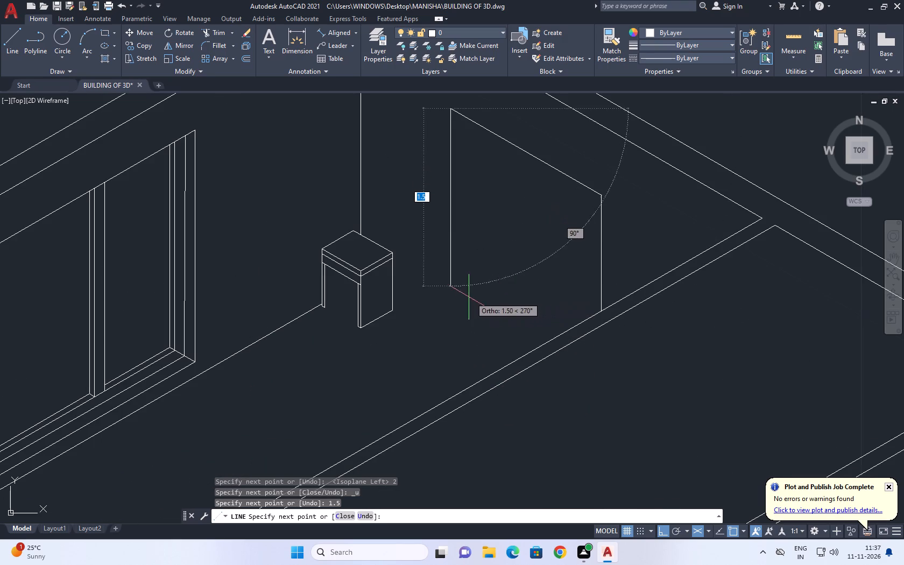
{"action": "scroll", "coordinate": [466, 296], "scroll_direction": "up", "scroll_amount": 2}
{"action": "scroll", "coordinate": [451, 301], "scroll_direction": "down", "scroll_amount": 4}
{"action": "key", "text": "space"}
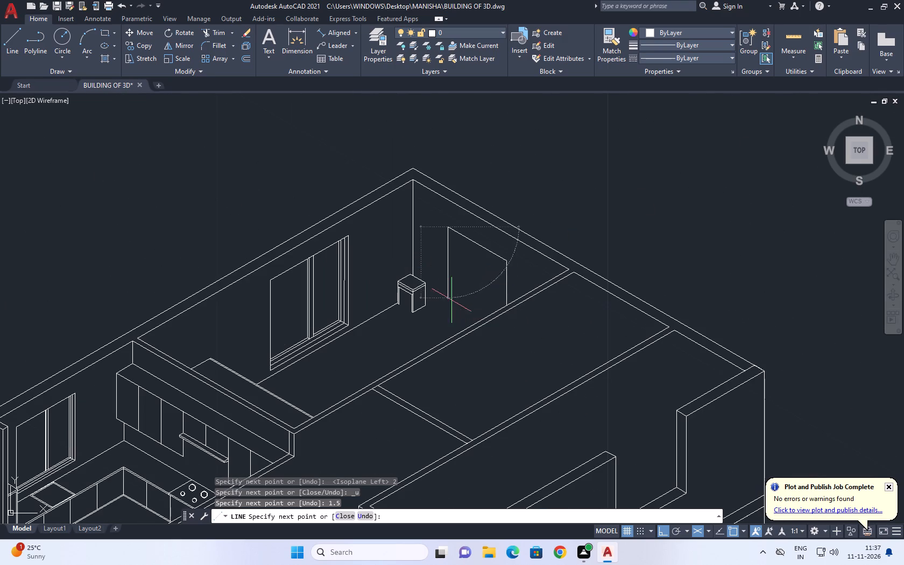
Measure the width of the rear room's window along its top edge with an aligned dimension.
{"action": "left_click", "coordinate": [328, 35]}
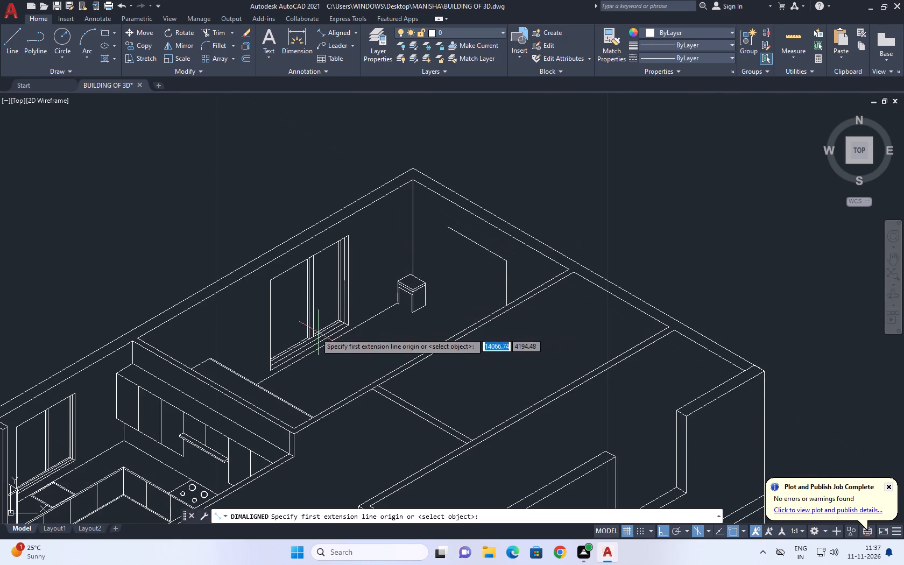
{"action": "scroll", "coordinate": [257, 258], "scroll_direction": "up", "scroll_amount": 2}
{"action": "left_click", "coordinate": [287, 317]}
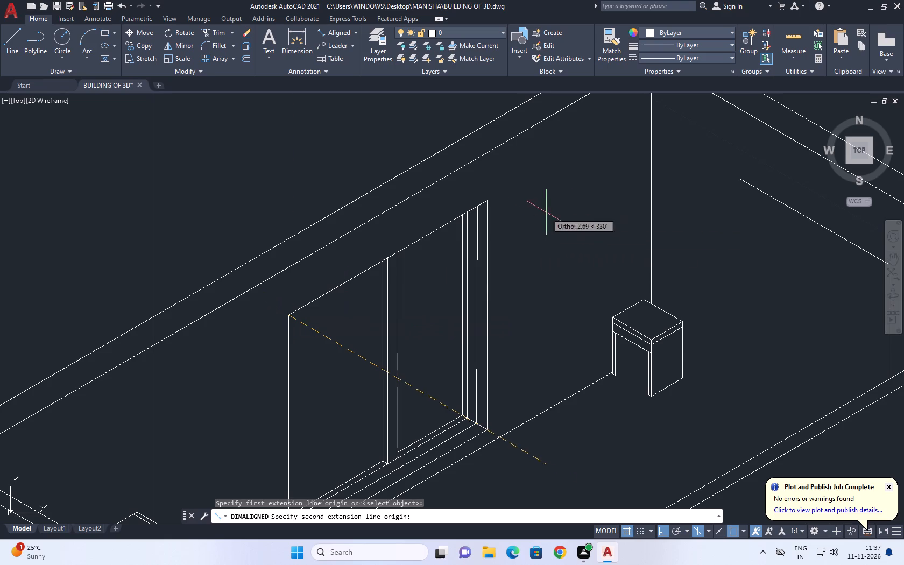
{"action": "left_click", "coordinate": [490, 199]}
{"action": "scroll", "coordinate": [491, 204], "scroll_direction": "down", "scroll_amount": 5}
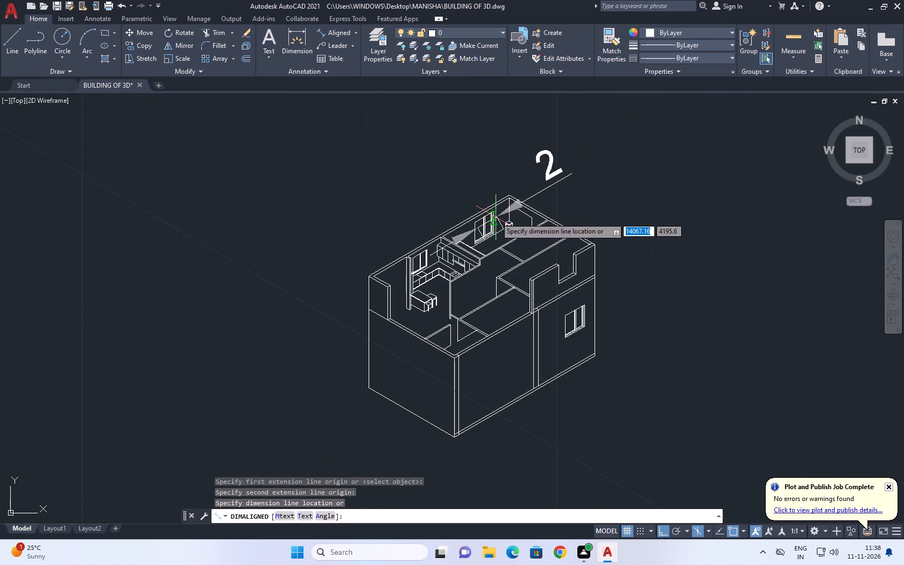
{"action": "key", "text": "space"}
Measure the height of the same window along its outer side edge nearest the small table with an aligned dimension.
{"action": "scroll", "coordinate": [488, 207], "scroll_direction": "up", "scroll_amount": 5}
{"action": "key", "text": "space"}
{"action": "left_click", "coordinate": [503, 208]}
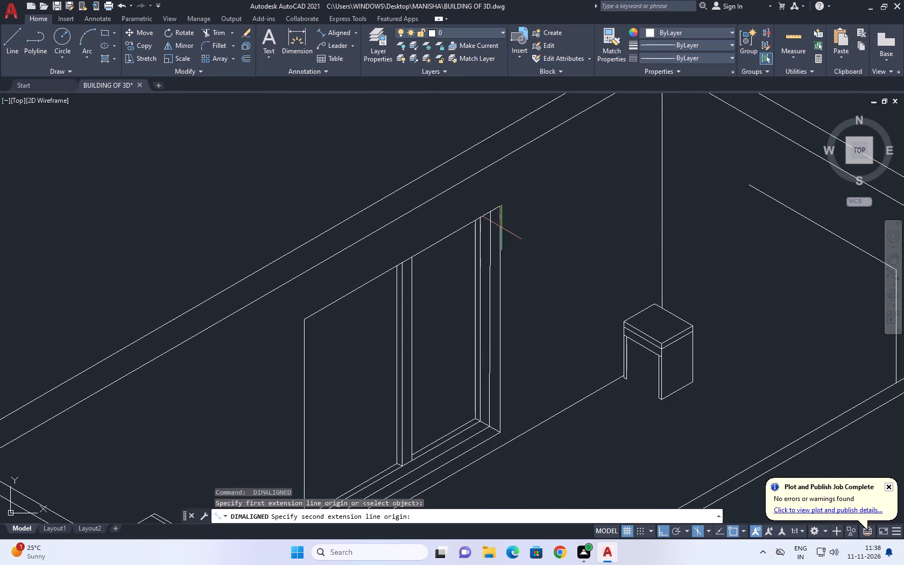
{"action": "left_click", "coordinate": [500, 433]}
{"action": "scroll", "coordinate": [538, 395], "scroll_direction": "down", "scroll_amount": 4}
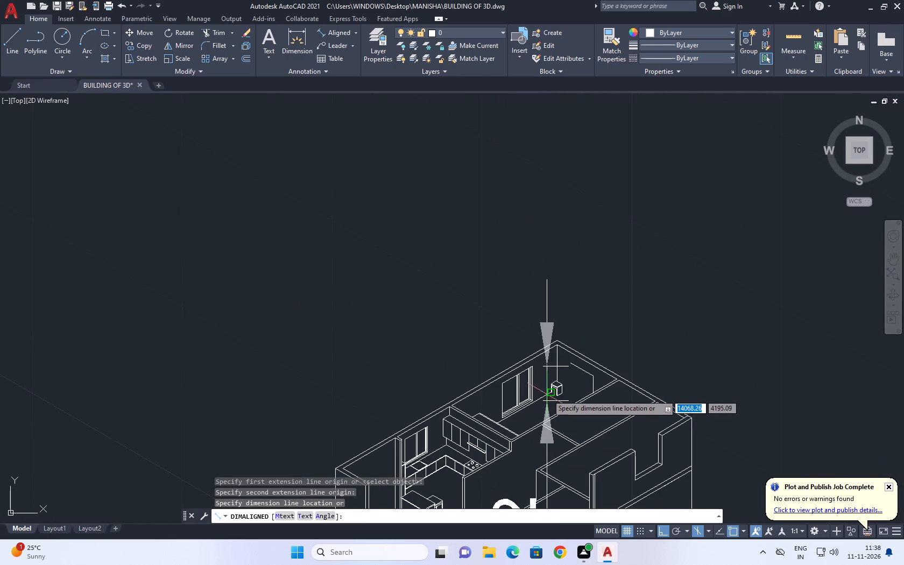
{"action": "scroll", "coordinate": [566, 359], "scroll_direction": "down", "scroll_amount": 3}
{"action": "scroll", "coordinate": [608, 333], "scroll_direction": "down", "scroll_amount": 3}
{"action": "scroll", "coordinate": [679, 347], "scroll_direction": "down", "scroll_amount": 3}
{"action": "middle_click_drag", "start_coordinate": [681, 345], "coordinate": [585, 253]}
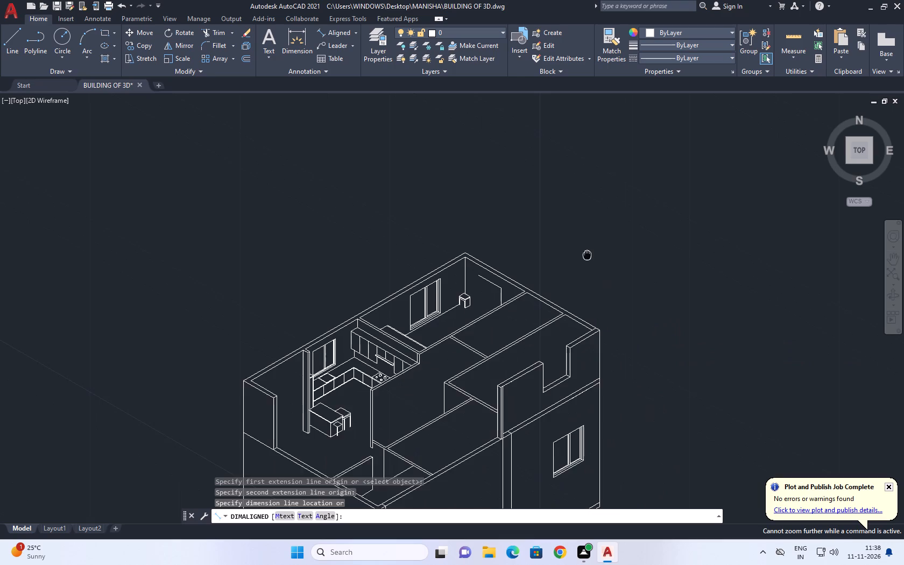
{"action": "middle_click_drag", "start_coordinate": [585, 253], "coordinate": [571, 220]}
{"action": "key", "text": "space"}
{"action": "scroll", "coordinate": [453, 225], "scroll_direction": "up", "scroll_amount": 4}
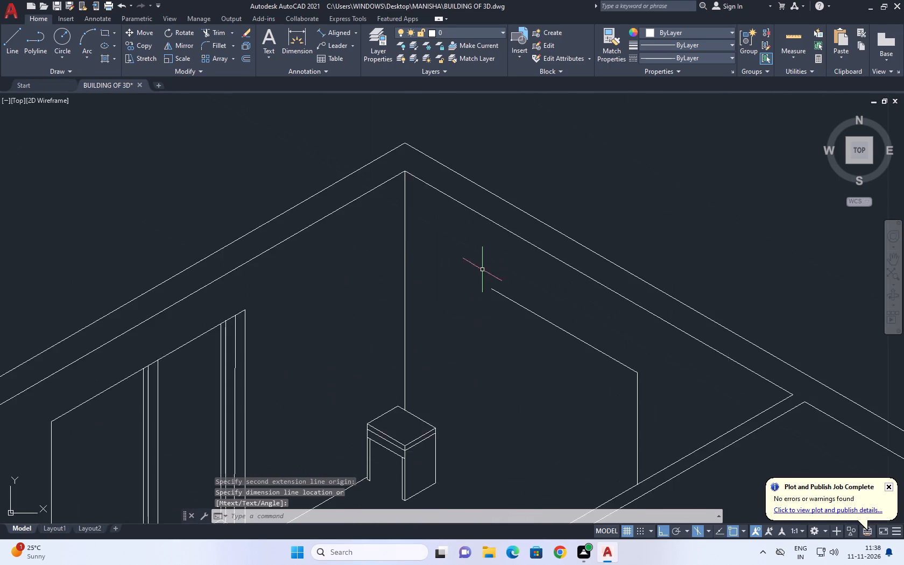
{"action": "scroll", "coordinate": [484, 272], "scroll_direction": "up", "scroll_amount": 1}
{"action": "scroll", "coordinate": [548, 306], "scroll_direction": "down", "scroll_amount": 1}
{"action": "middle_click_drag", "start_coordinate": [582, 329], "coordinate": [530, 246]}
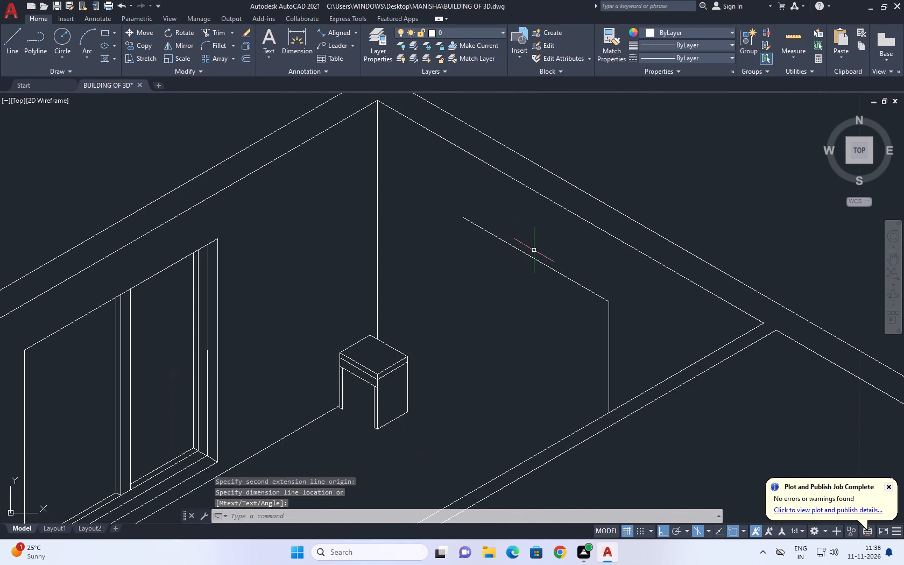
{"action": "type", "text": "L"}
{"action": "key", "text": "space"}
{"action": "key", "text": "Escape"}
Delete the sloping 1.5-unit line running from the top of the vertical line beside the small table.
{"action": "left_click_drag", "start_coordinate": [557, 251], "coordinate": [546, 259]}
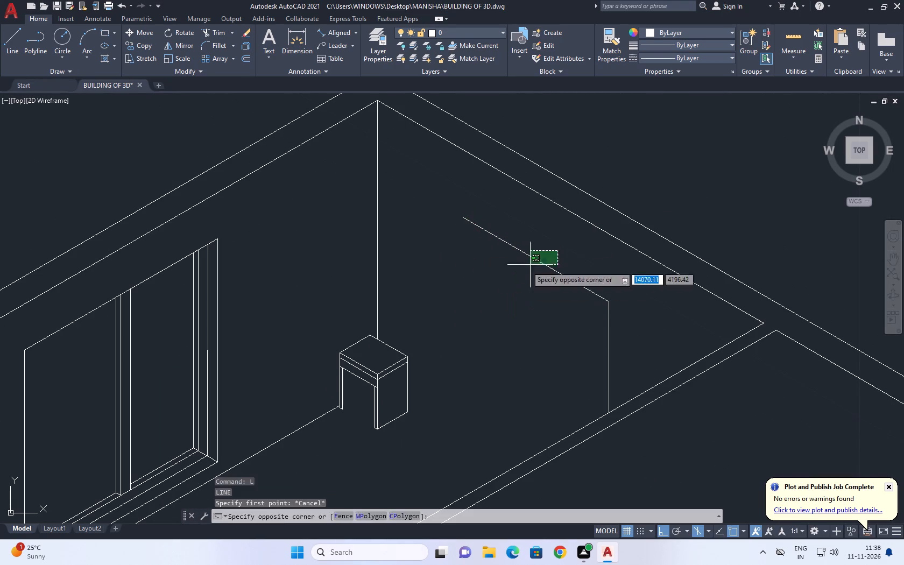
{"action": "left_click", "coordinate": [517, 269]}
{"action": "key", "text": "Delete"}
From the vertical line's top, try a 1-unit segment along 150°, undo it, and draw the segment 1.5 units long.
{"action": "key", "text": "l"}
{"action": "key", "text": "space"}
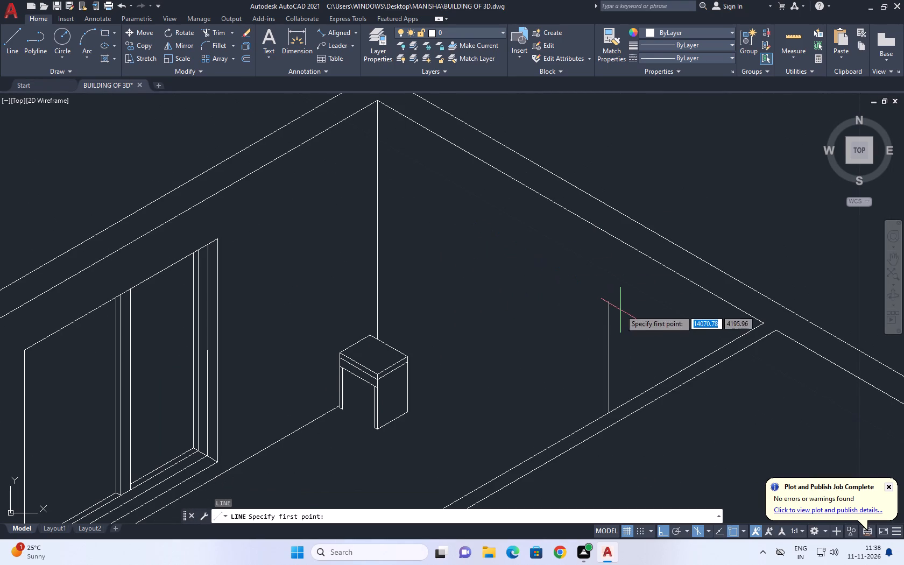
{"action": "left_click", "coordinate": [610, 301]}
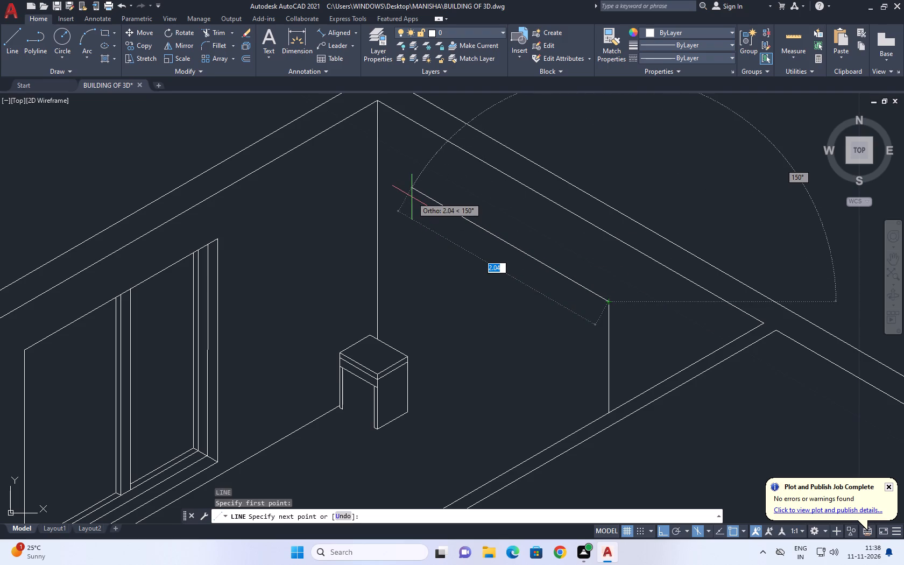
{"action": "scroll", "coordinate": [483, 241], "scroll_direction": "down", "scroll_amount": 4}
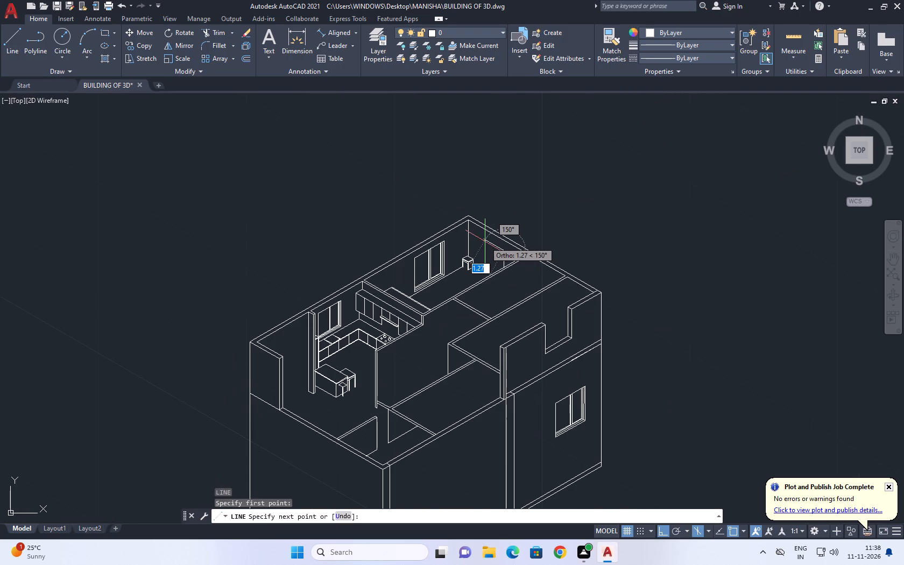
{"action": "scroll", "coordinate": [485, 242], "scroll_direction": "up", "scroll_amount": 3}
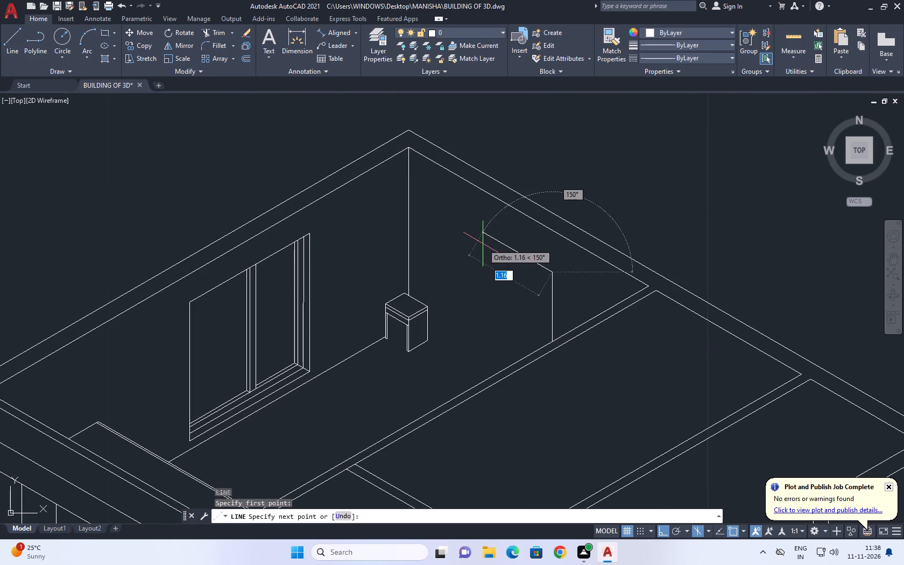
{"action": "key", "text": "1"}
{"action": "key", "text": "Return"}
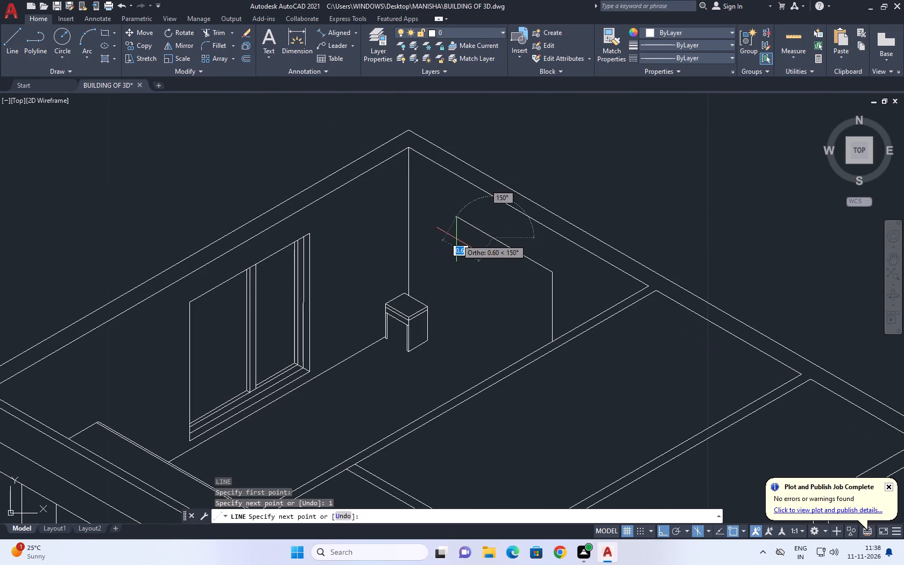
{"action": "key", "text": "ctrl+z"}
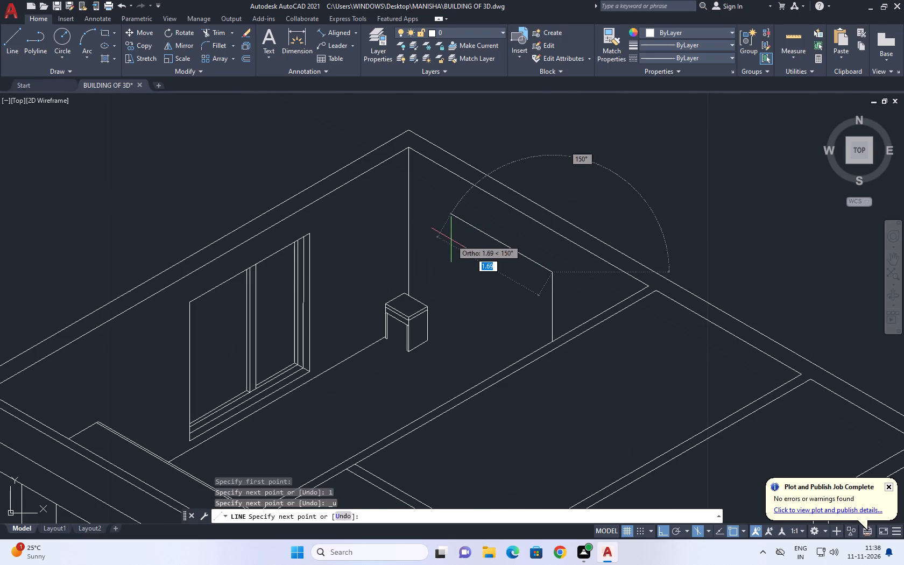
{"action": "type", "text": "1.5"}
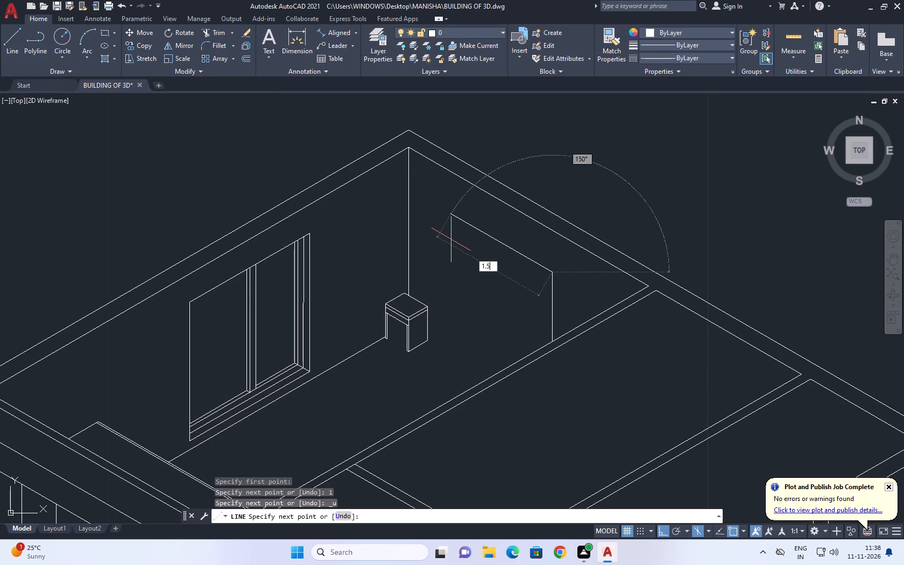
{"action": "key", "text": "Return"}
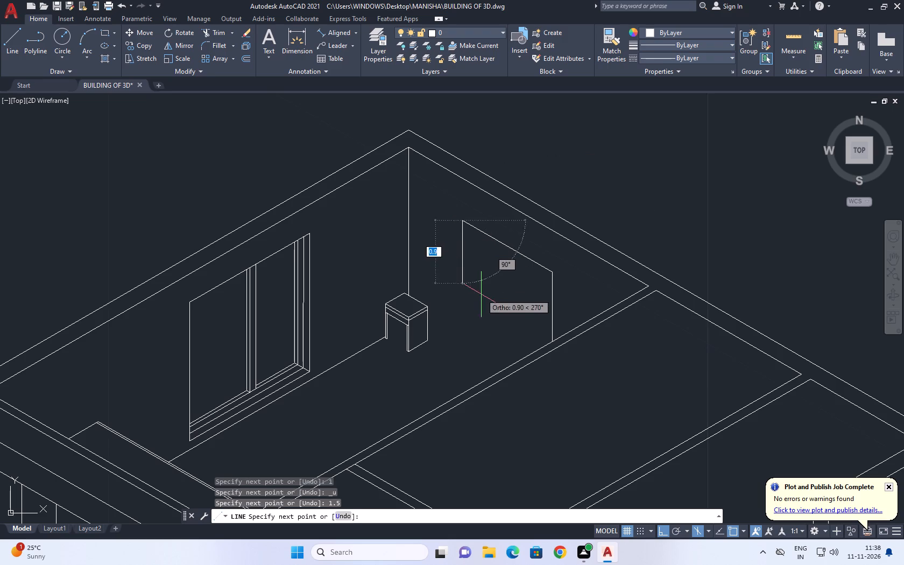
Continue the line straight down, trying 2 units, undoing that, and drawing the segment 1.5 units long.
{"action": "scroll", "coordinate": [466, 335], "scroll_direction": "up", "scroll_amount": 1}
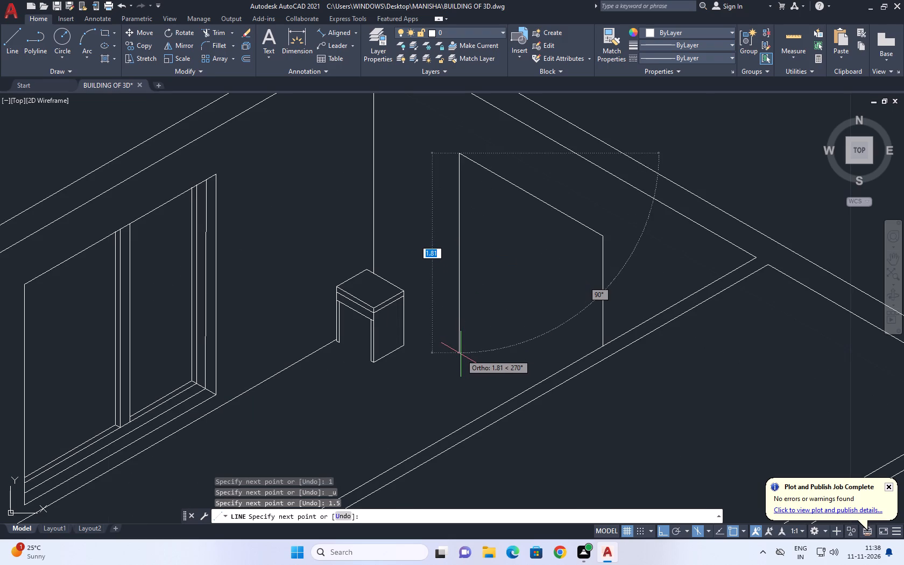
{"action": "key", "text": "2"}
{"action": "key", "text": "Return"}
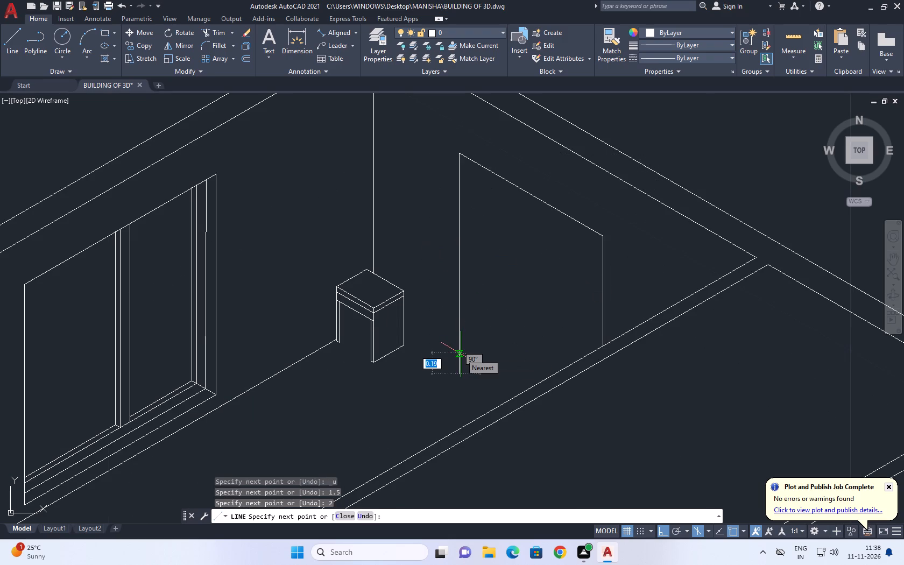
{"action": "key", "text": "ctrl+z"}
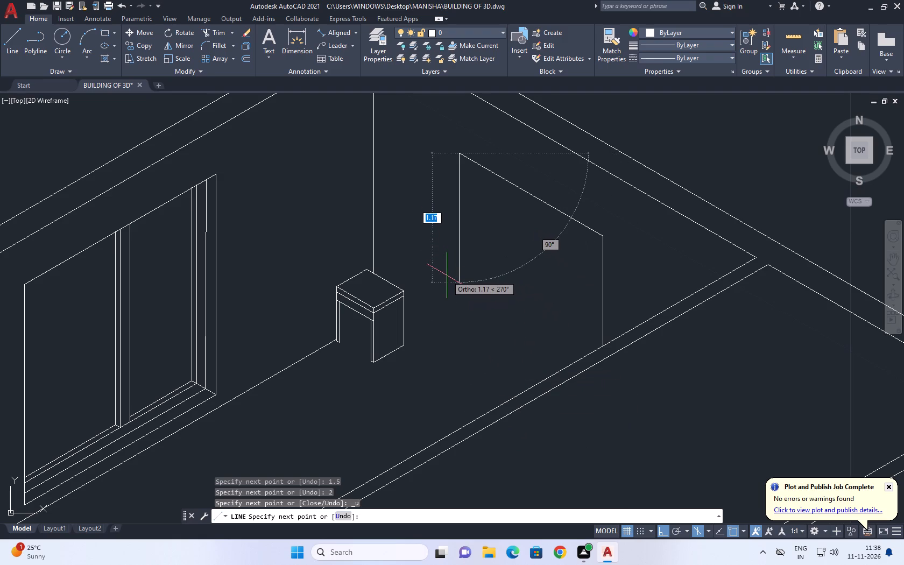
{"action": "type", "text": "1.5"}
{"action": "key", "text": "Return"}
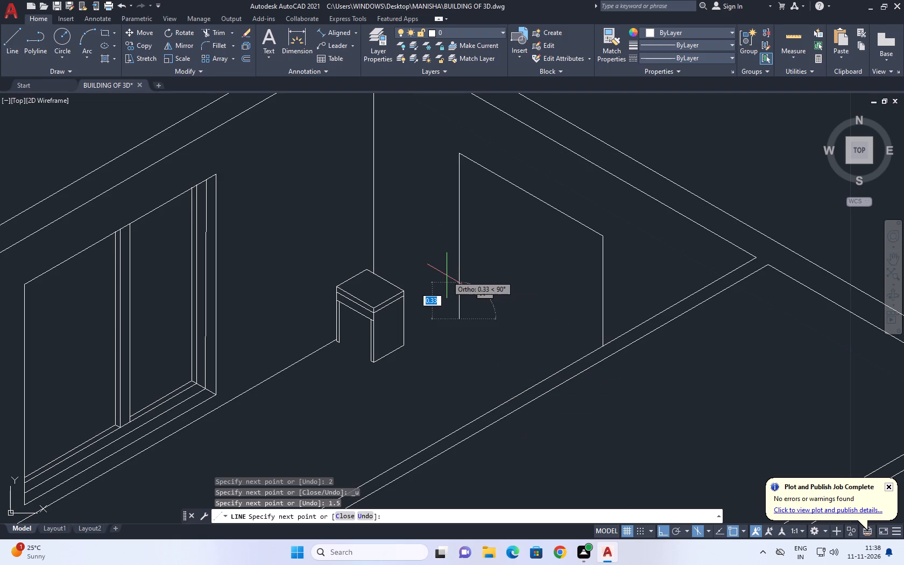
Draw the lower sloping edge along 330° from the new vertical's bottom to past the front partition wall, and end the line.
{"action": "left_click", "coordinate": [628, 394]}
{"action": "right_click", "coordinate": [664, 350]}
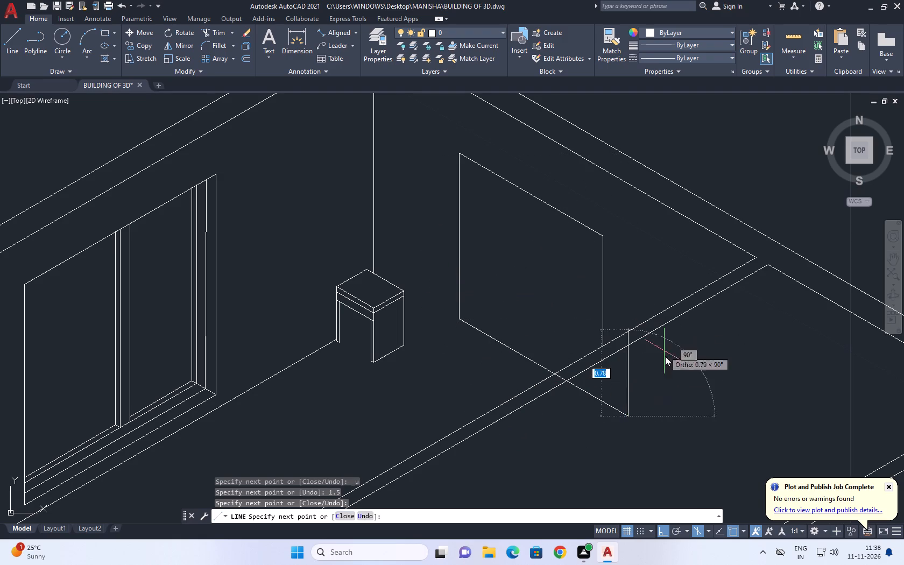
{"action": "left_click", "coordinate": [725, 372]}
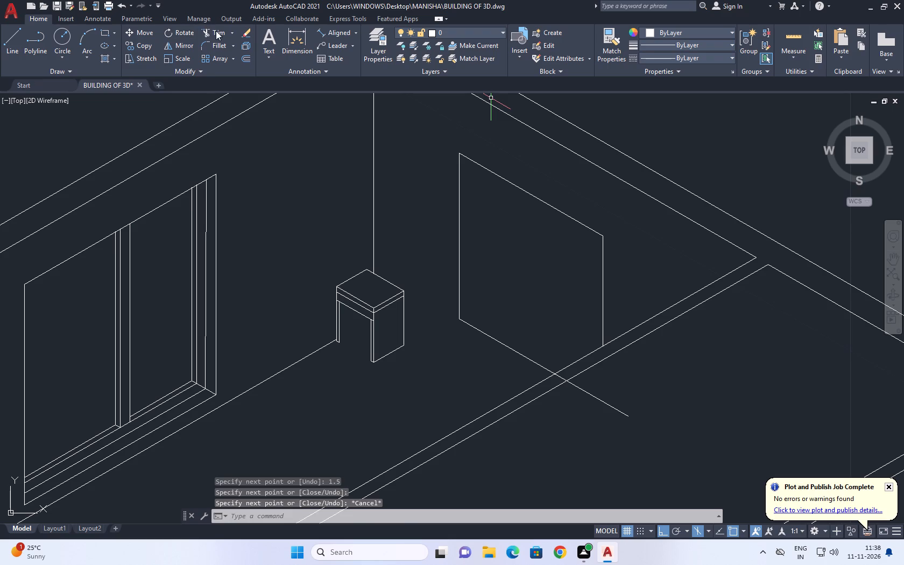
Trim the lower sloping edge where it crosses the front partition wall so it ends at the wall's inner edge.
{"action": "left_click", "coordinate": [216, 31]}
{"action": "scroll", "coordinate": [603, 440], "scroll_direction": "up", "scroll_amount": 1}
{"action": "left_click_drag", "start_coordinate": [632, 382], "coordinate": [612, 385]}
{"action": "left_click_drag", "start_coordinate": [585, 397], "coordinate": [570, 401]}
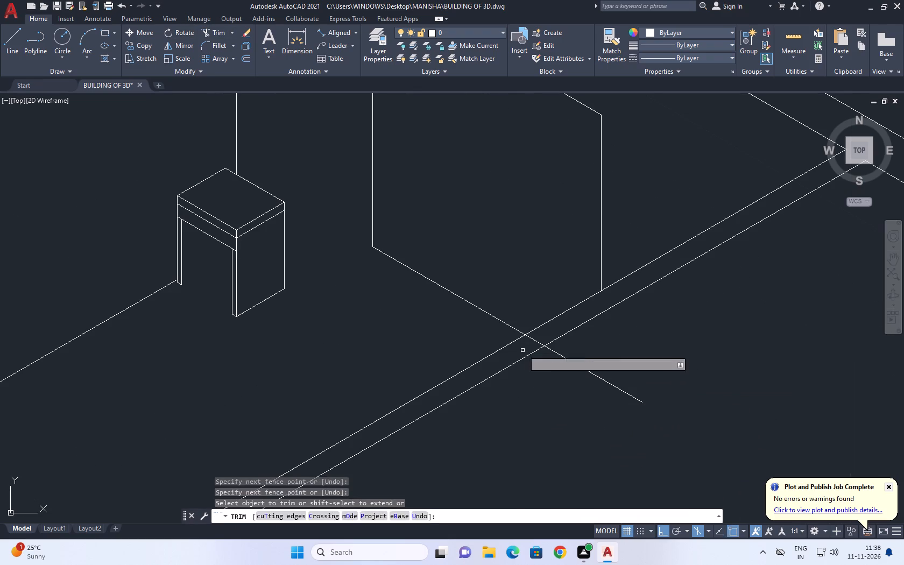
{"action": "left_click", "coordinate": [631, 362]}
{"action": "left_click_drag", "start_coordinate": [589, 402], "coordinate": [587, 407]}
{"action": "left_click", "coordinate": [537, 341]}
{"action": "right_click", "coordinate": [498, 232]}
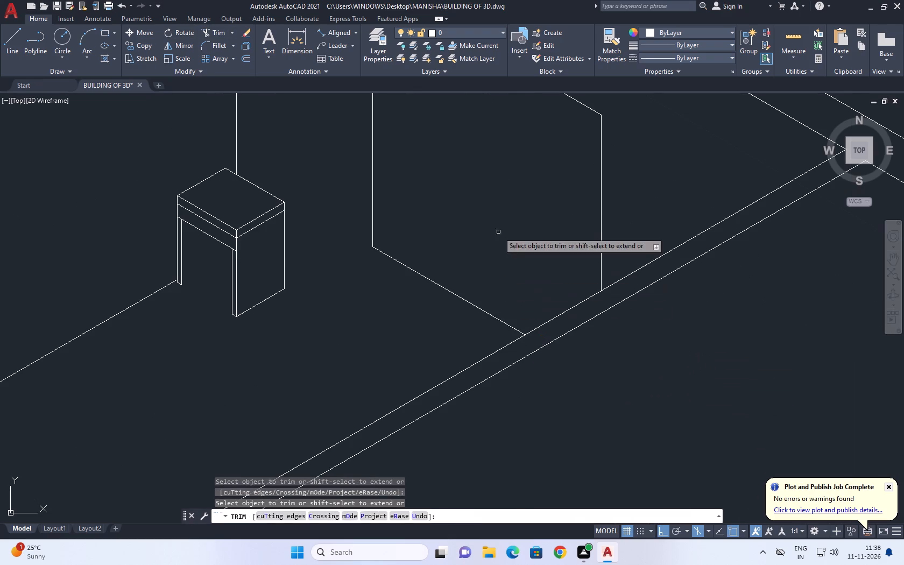
{"action": "left_click", "coordinate": [530, 250]}
Draw a vertical divider from the midpoint of the furniture front's top edge down past its lower edge.
{"action": "scroll", "coordinate": [530, 250], "scroll_direction": "down", "scroll_amount": 2}
{"action": "middle_click_drag", "start_coordinate": [560, 214], "coordinate": [577, 296]}
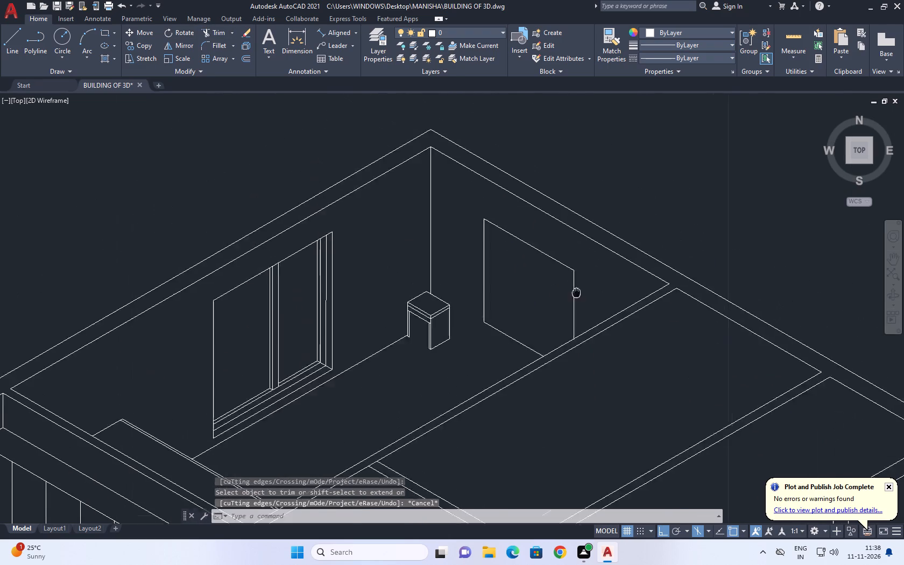
{"action": "middle_click_drag", "start_coordinate": [577, 296], "coordinate": [585, 330]}
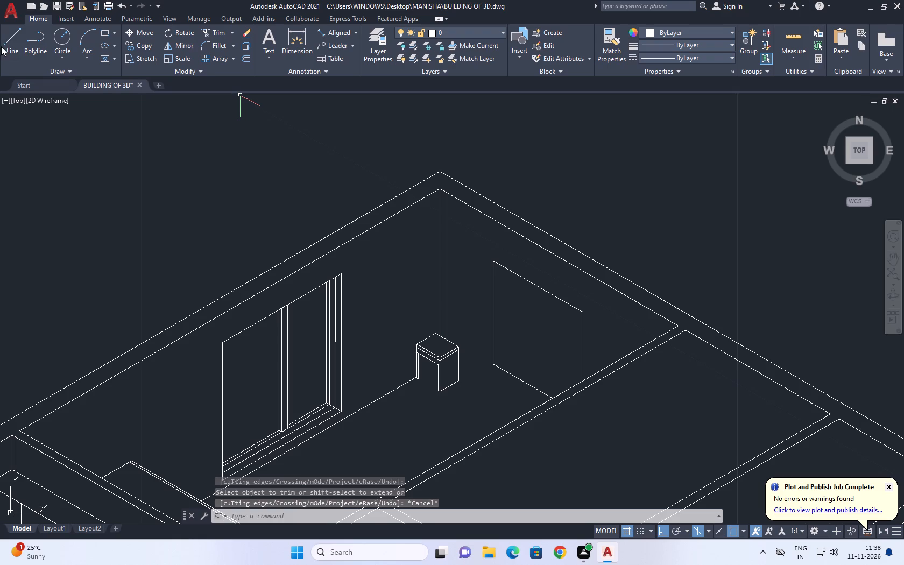
{"action": "left_click", "coordinate": [17, 47]}
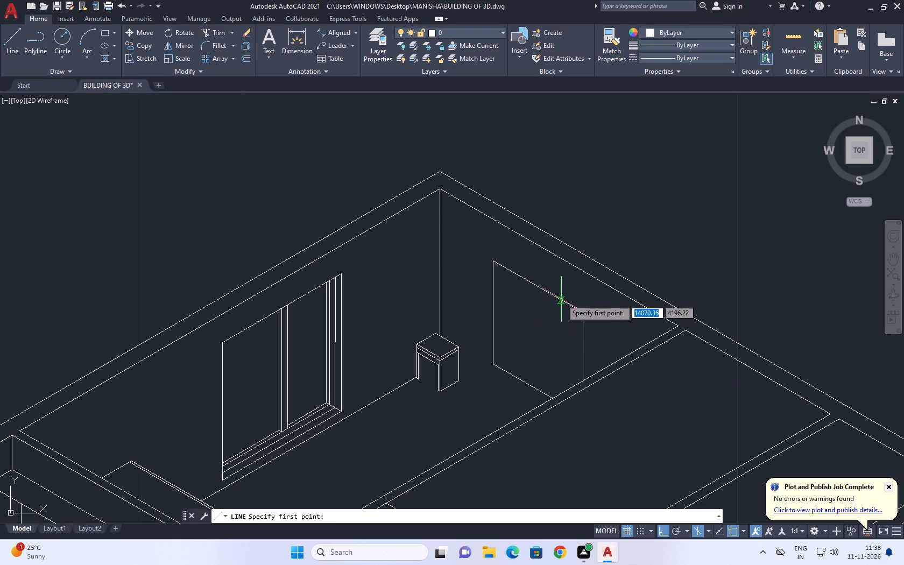
{"action": "left_click", "coordinate": [541, 287]}
{"action": "scroll", "coordinate": [539, 391], "scroll_direction": "up", "scroll_amount": 2}
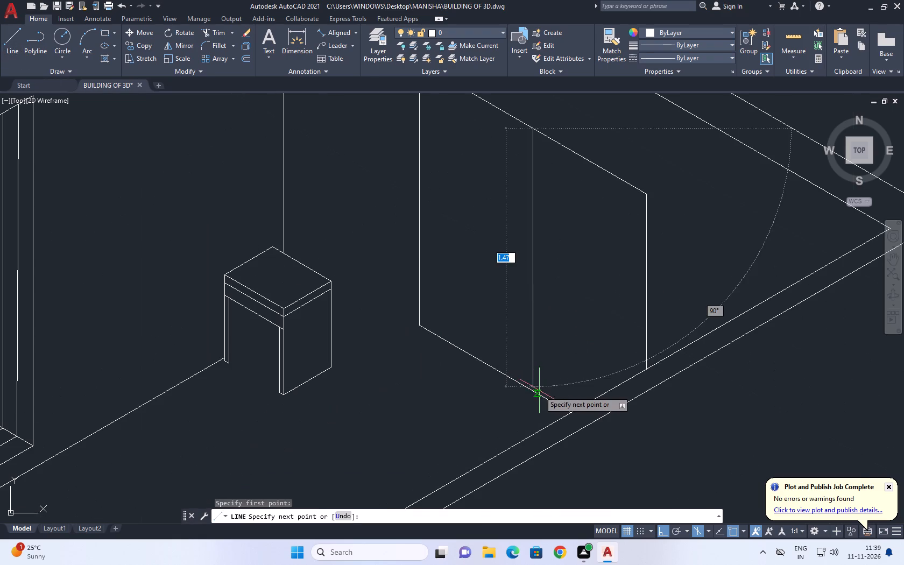
{"action": "scroll", "coordinate": [530, 403], "scroll_direction": "up", "scroll_amount": 1}
{"action": "left_click", "coordinate": [533, 418]}
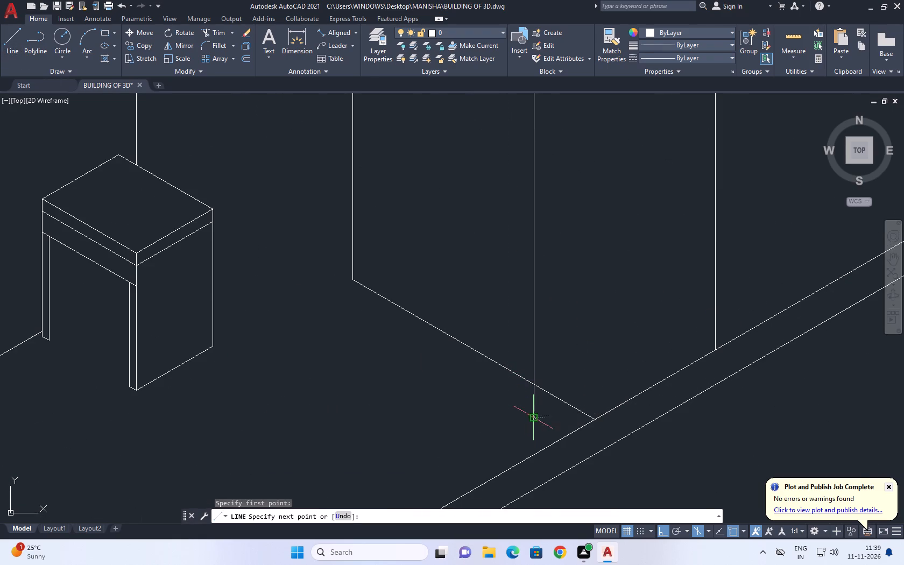
{"action": "right_click", "coordinate": [572, 309]}
{"action": "left_click", "coordinate": [592, 328]}
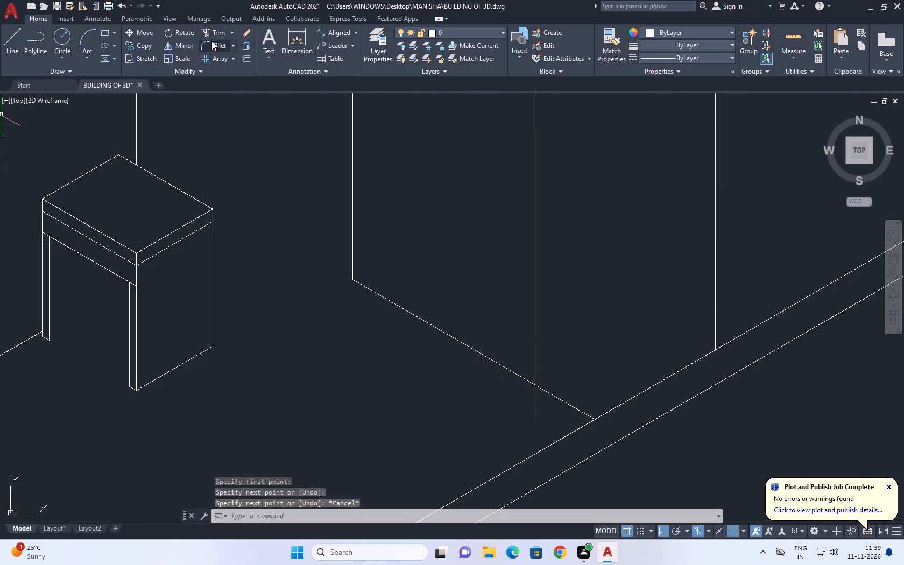
Trim the vertical divider's overhang below the furniture front's lower edge.
{"action": "left_click", "coordinate": [215, 35]}
{"action": "left_click", "coordinate": [549, 407]}
{"action": "left_click_drag", "start_coordinate": [469, 388], "coordinate": [462, 388]}
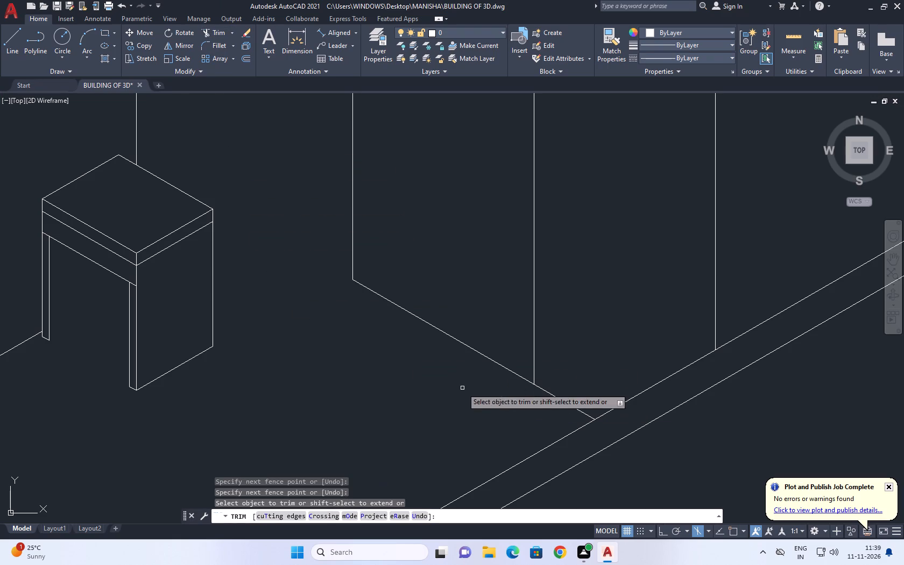
{"action": "right_click", "coordinate": [442, 223]}
{"action": "left_click", "coordinate": [488, 241]}
Copy the furniture front's outer vertical edge a short distance inward along its sloping top edge.
{"action": "scroll", "coordinate": [373, 247], "scroll_direction": "down", "scroll_amount": 3}
{"action": "middle_click_drag", "start_coordinate": [389, 238], "coordinate": [416, 262]}
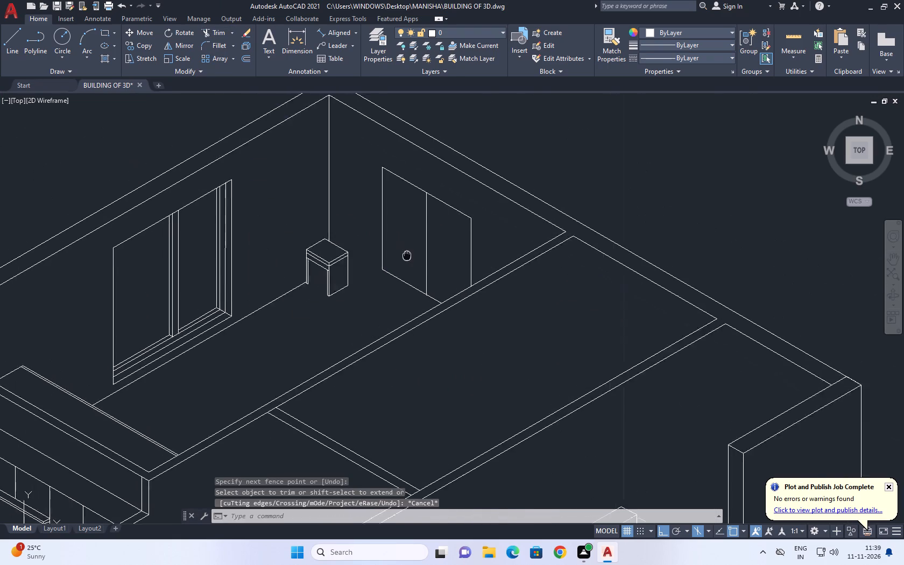
{"action": "middle_click_drag", "start_coordinate": [416, 262], "coordinate": [541, 280]}
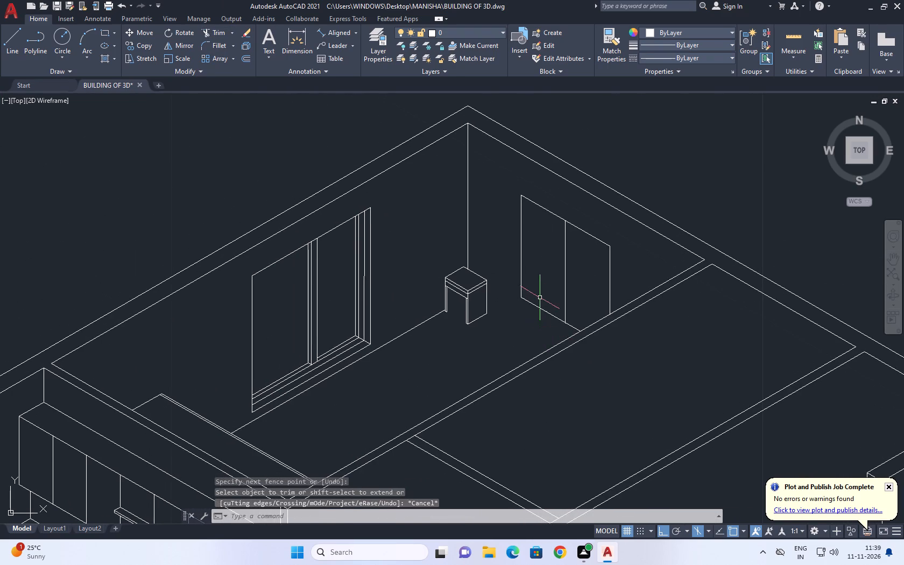
{"action": "scroll", "coordinate": [538, 295], "scroll_direction": "up", "scroll_amount": 1}
{"action": "left_click_drag", "start_coordinate": [517, 254], "coordinate": [511, 248]}
{"action": "left_click", "coordinate": [489, 215]}
{"action": "middle_click_drag", "start_coordinate": [486, 206], "coordinate": [451, 254]}
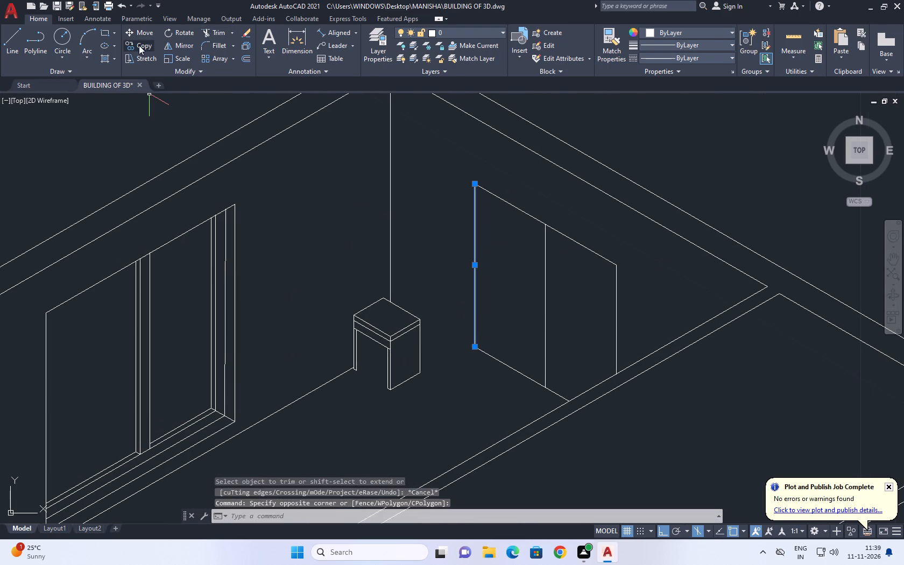
{"action": "left_click", "coordinate": [141, 46]}
{"action": "scroll", "coordinate": [496, 182], "scroll_direction": "up", "scroll_amount": 3}
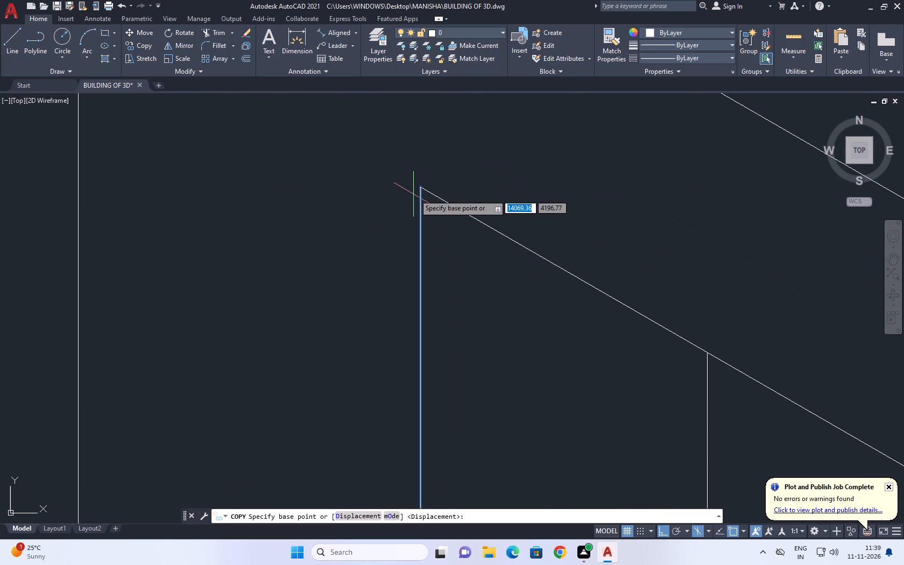
{"action": "left_click", "coordinate": [421, 187]}
{"action": "left_click_drag", "start_coordinate": [449, 199], "coordinate": [452, 206]}
{"action": "right_click_drag", "start_coordinate": [569, 189], "coordinate": [563, 189]}
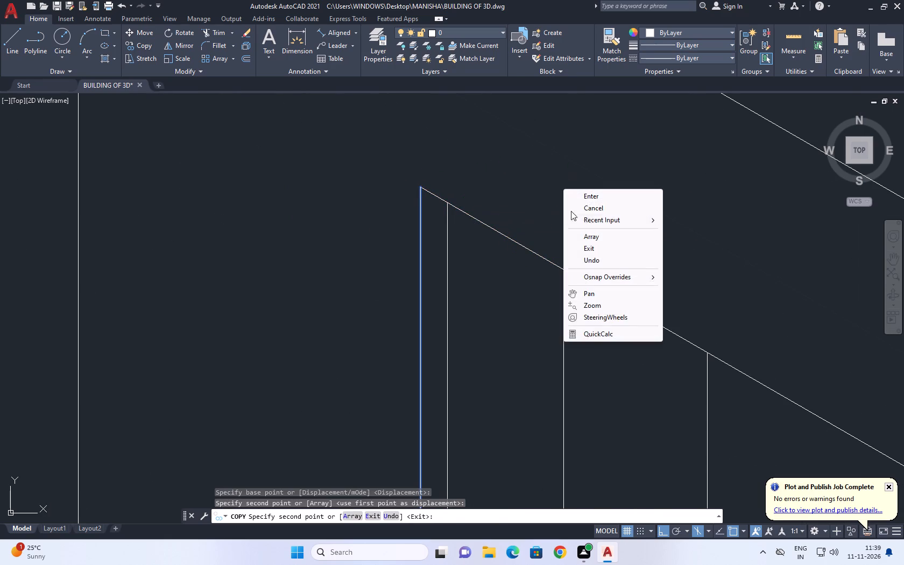
{"action": "left_click", "coordinate": [583, 212]}
Copy the new inner vertical a short distance further inward along the furniture front's top edge.
{"action": "scroll", "coordinate": [477, 186], "scroll_direction": "down", "scroll_amount": 3}
{"action": "middle_click_drag", "start_coordinate": [550, 308], "coordinate": [560, 324]}
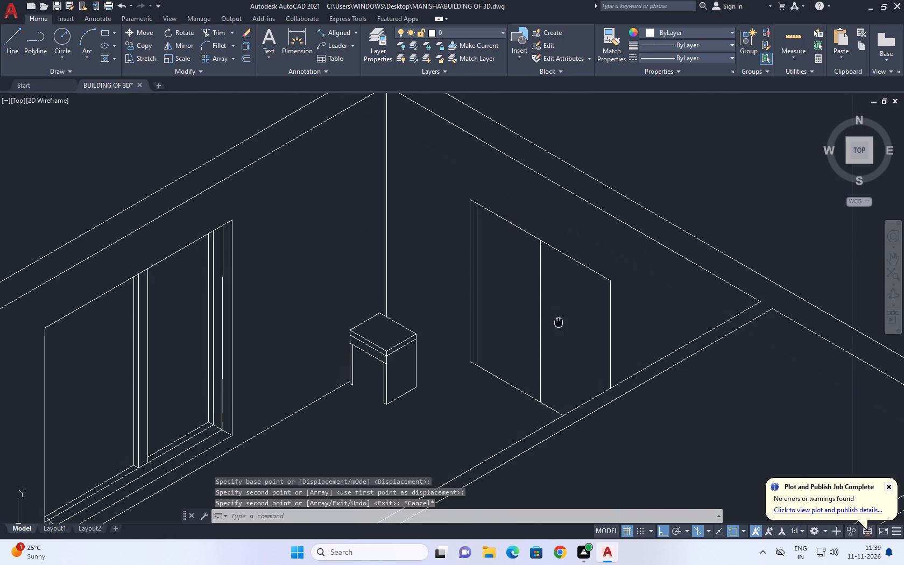
{"action": "middle_click_drag", "start_coordinate": [560, 324], "coordinate": [604, 343]}
{"action": "scroll", "coordinate": [518, 369], "scroll_direction": "up", "scroll_amount": 1}
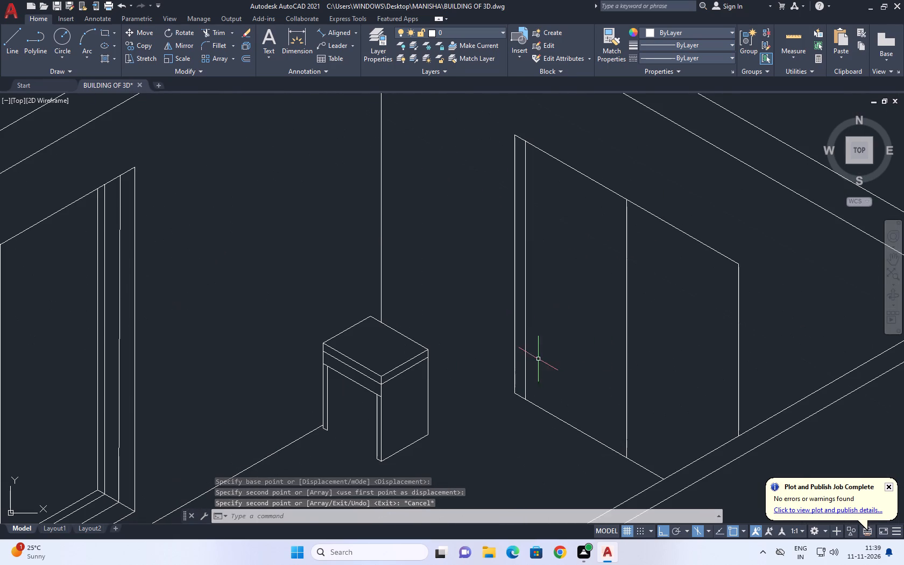
{"action": "left_click", "coordinate": [538, 356]}
{"action": "left_click", "coordinate": [517, 320]}
{"action": "middle_click_drag", "start_coordinate": [550, 304], "coordinate": [541, 331]}
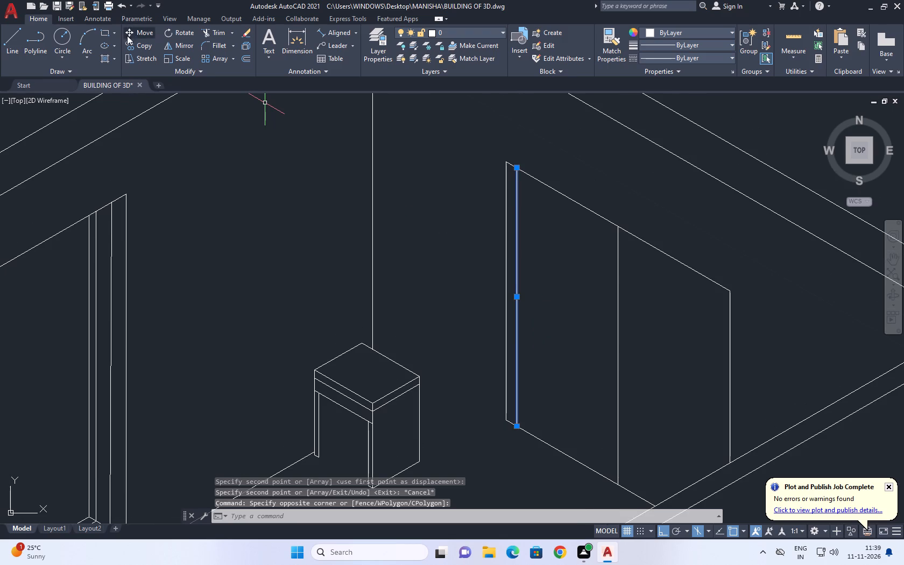
{"action": "left_click", "coordinate": [144, 44]}
{"action": "scroll", "coordinate": [510, 169], "scroll_direction": "up", "scroll_amount": 2}
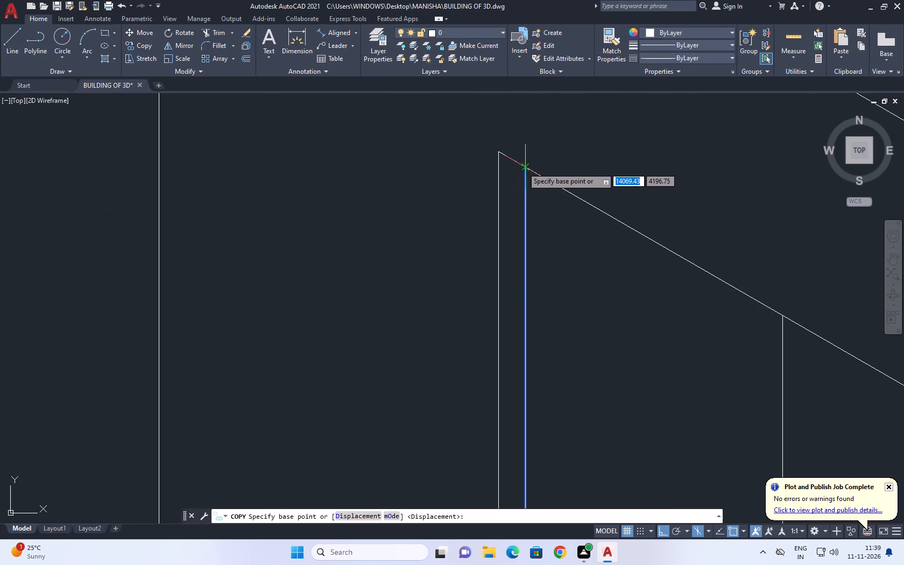
{"action": "left_click", "coordinate": [522, 167]}
{"action": "left_click_drag", "start_coordinate": [549, 180], "coordinate": [553, 188]}
{"action": "right_click", "coordinate": [567, 132]}
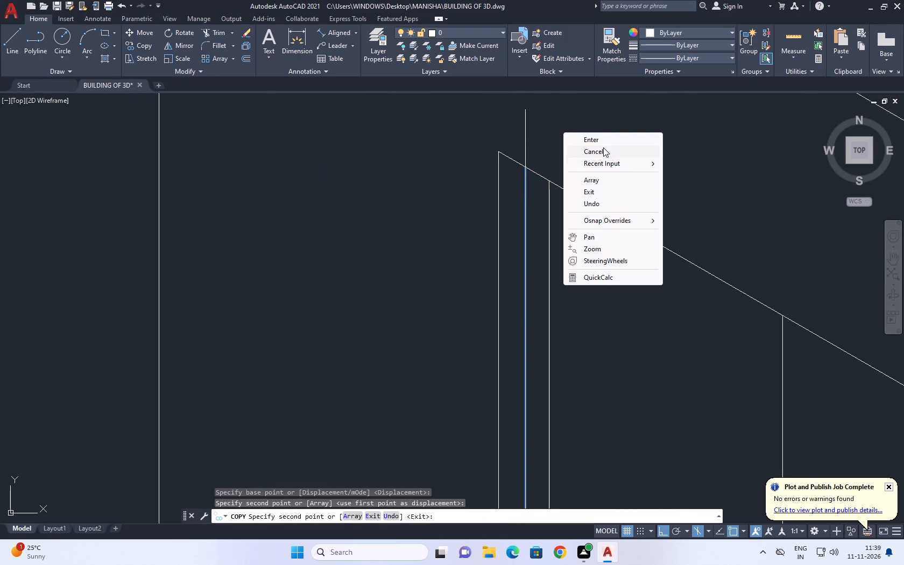
{"action": "left_click_drag", "start_coordinate": [603, 147], "coordinate": [603, 153]}
Draw a short line at 30° from the bottom of the furniture front's outer vertical edge across both inner verticals.
{"action": "scroll", "coordinate": [546, 158], "scroll_direction": "down", "scroll_amount": 5}
{"action": "middle_click_drag", "start_coordinate": [550, 211], "coordinate": [559, 225]}
{"action": "scroll", "coordinate": [561, 232], "scroll_direction": "up", "scroll_amount": 4}
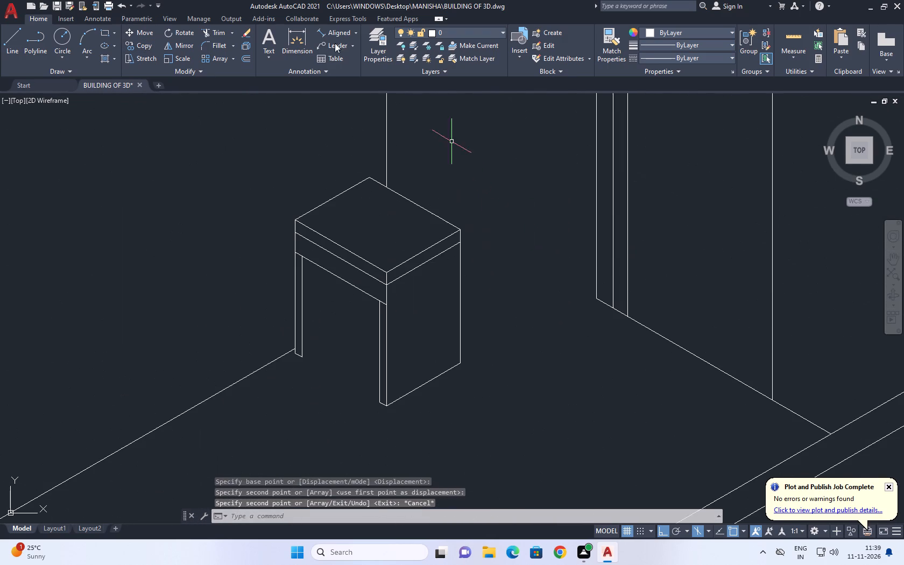
{"action": "left_click", "coordinate": [9, 47]}
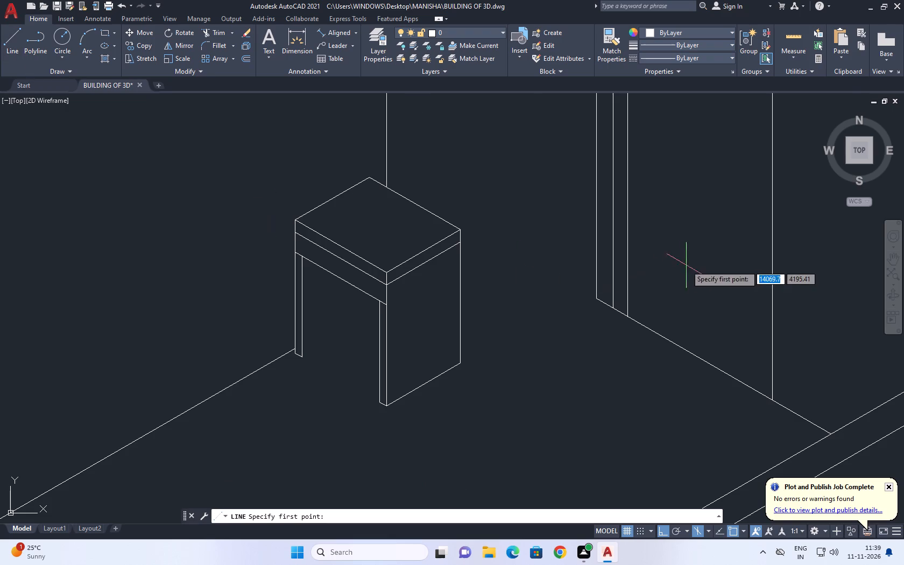
{"action": "middle_click_drag", "start_coordinate": [671, 274], "coordinate": [525, 306]}
{"action": "left_click_drag", "start_coordinate": [447, 330], "coordinate": [518, 330]}
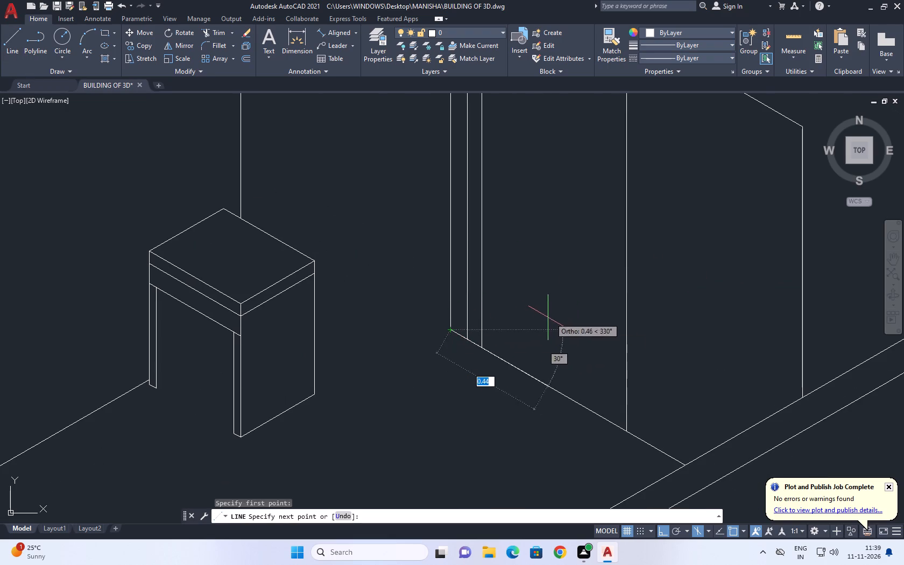
{"action": "key", "text": "F5"}
{"action": "left_click", "coordinate": [529, 304]}
{"action": "right_click", "coordinate": [577, 226]}
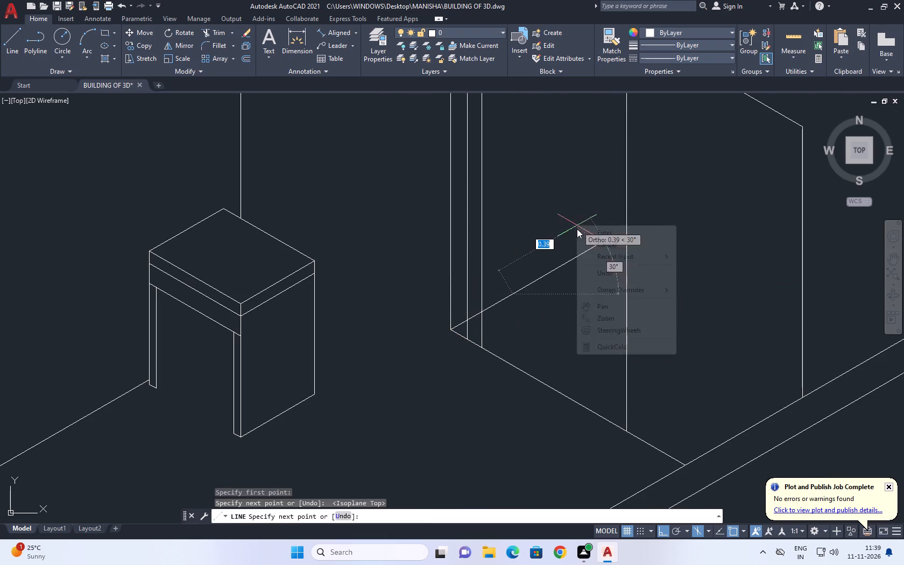
{"action": "left_click", "coordinate": [596, 243]}
Trim the 30° line beyond the innermost vertical and both inner verticals' ends below that line.
{"action": "left_click", "coordinate": [218, 32]}
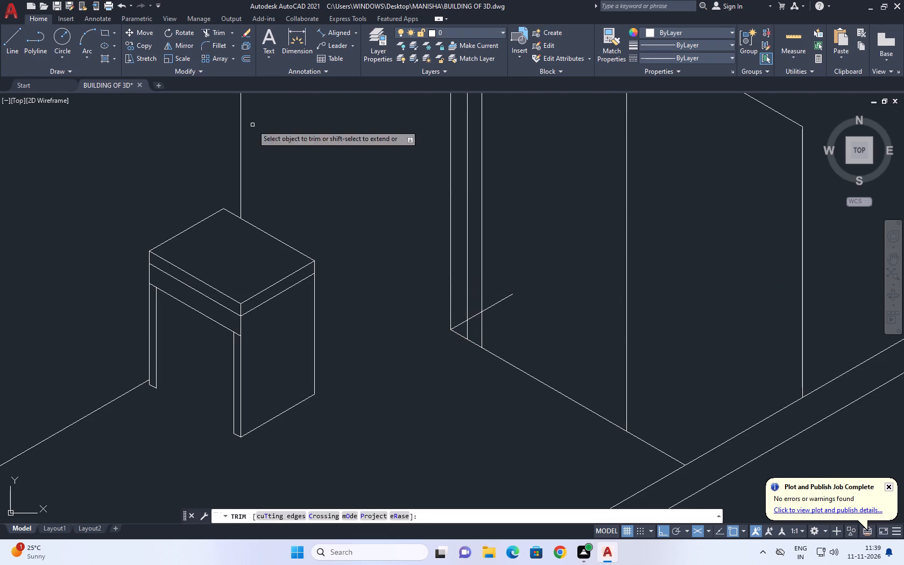
{"action": "scroll", "coordinate": [513, 309], "scroll_direction": "up", "scroll_amount": 2}
{"action": "left_click", "coordinate": [490, 298]}
{"action": "left_click", "coordinate": [478, 260]}
{"action": "left_click_drag", "start_coordinate": [451, 327], "coordinate": [447, 333]}
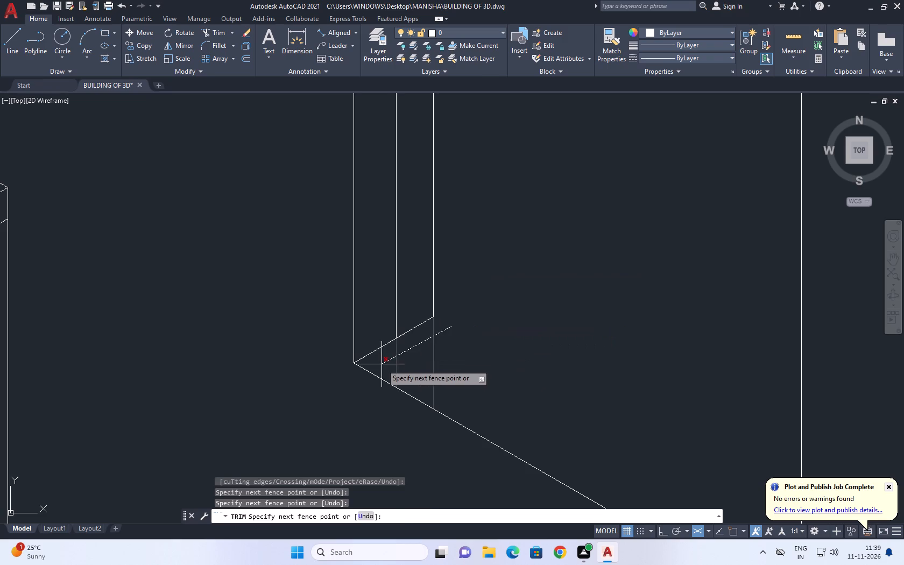
{"action": "left_click", "coordinate": [382, 364]}
{"action": "right_click_drag", "start_coordinate": [524, 261], "coordinate": [497, 225]}
{"action": "left_click", "coordinate": [544, 244]}
Copy the innermost vertical a small distance along 30°, just beyond the end of the short bottom line.
{"action": "scroll", "coordinate": [472, 241], "scroll_direction": "down", "scroll_amount": 4}
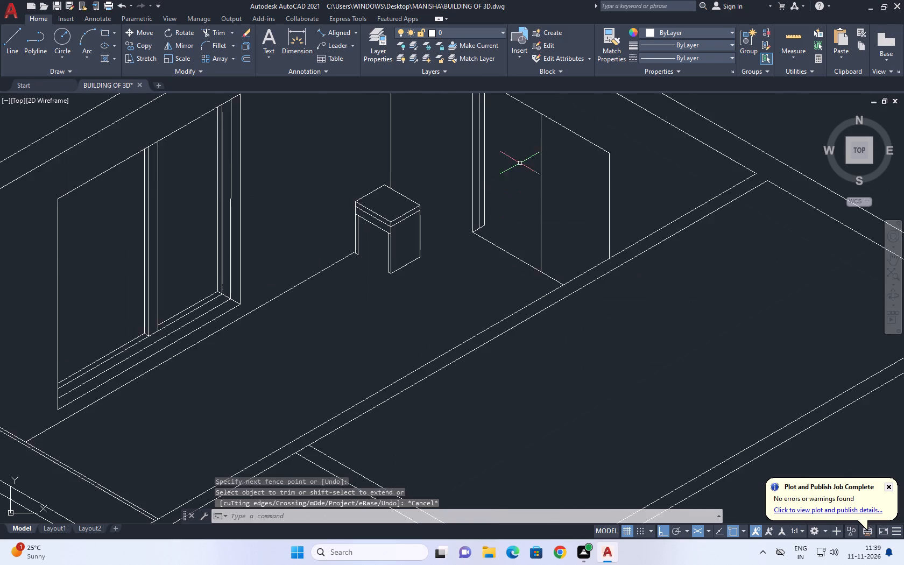
{"action": "middle_click_drag", "start_coordinate": [520, 157], "coordinate": [525, 282]}
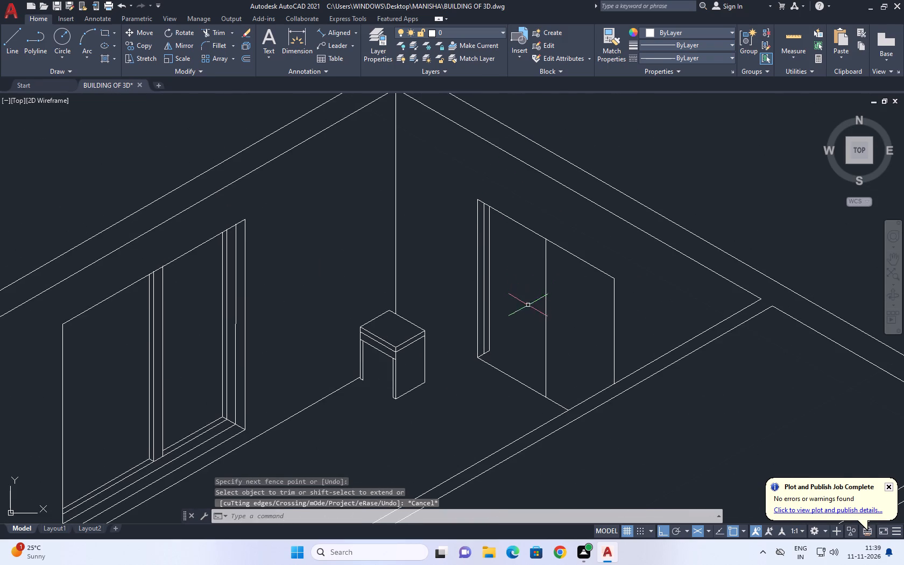
{"action": "scroll", "coordinate": [477, 344], "scroll_direction": "up", "scroll_amount": 1}
{"action": "middle_click", "coordinate": [496, 342]}
{"action": "scroll", "coordinate": [498, 342], "scroll_direction": "up", "scroll_amount": 1}
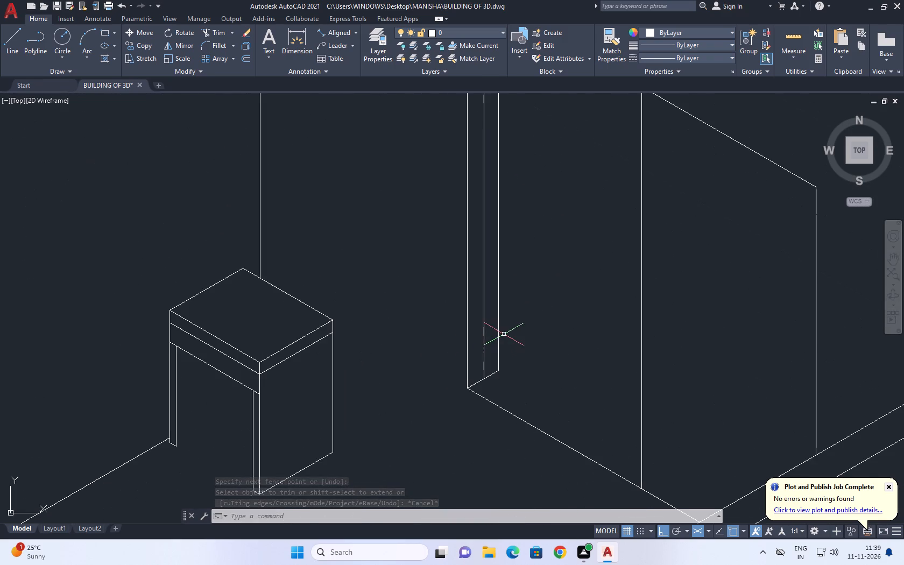
{"action": "left_click", "coordinate": [503, 333]}
{"action": "left_click", "coordinate": [497, 328]}
{"action": "left_click", "coordinate": [144, 45]}
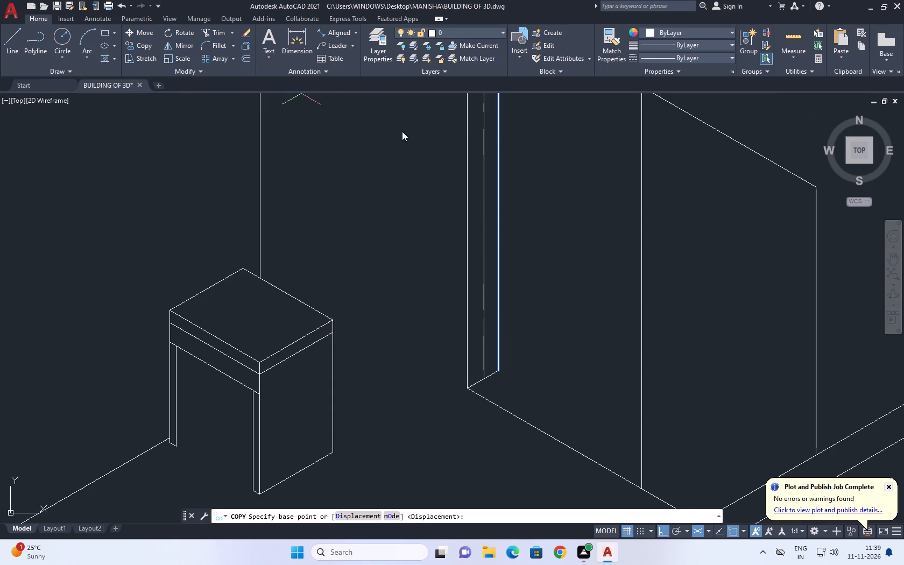
{"action": "scroll", "coordinate": [493, 365], "scroll_direction": "up", "scroll_amount": 2}
{"action": "left_click", "coordinate": [507, 376]}
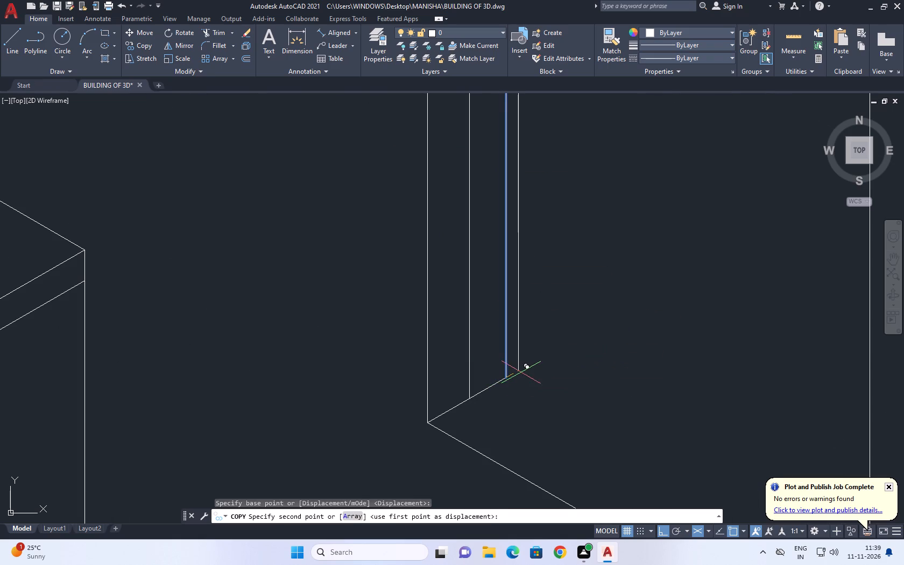
{"action": "left_click", "coordinate": [521, 372]}
{"action": "right_click", "coordinate": [561, 281]}
{"action": "left_click", "coordinate": [621, 296]}
Fillet the short 30° bottom line with the newly copied vertical so they meet at a corner.
{"action": "scroll", "coordinate": [491, 379], "scroll_direction": "up", "scroll_amount": 3}
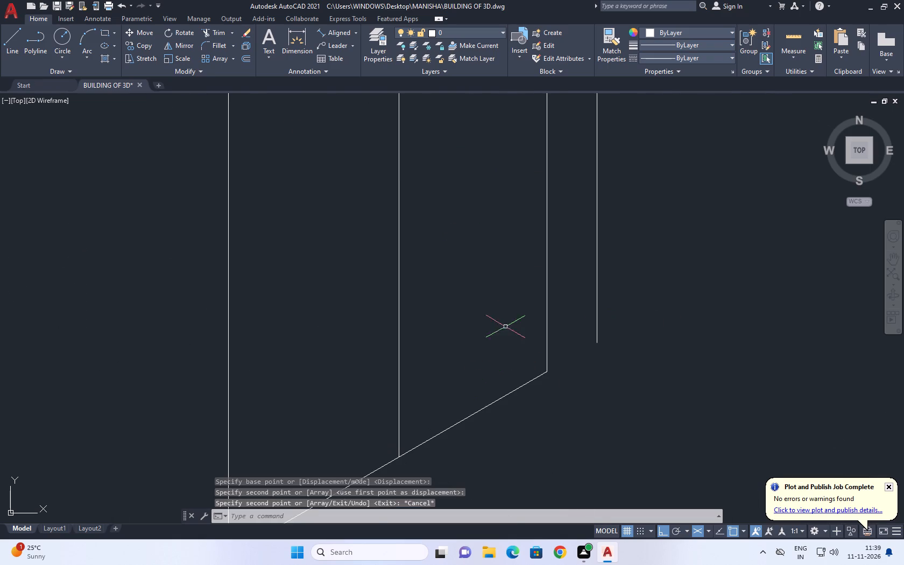
{"action": "left_click", "coordinate": [212, 46]}
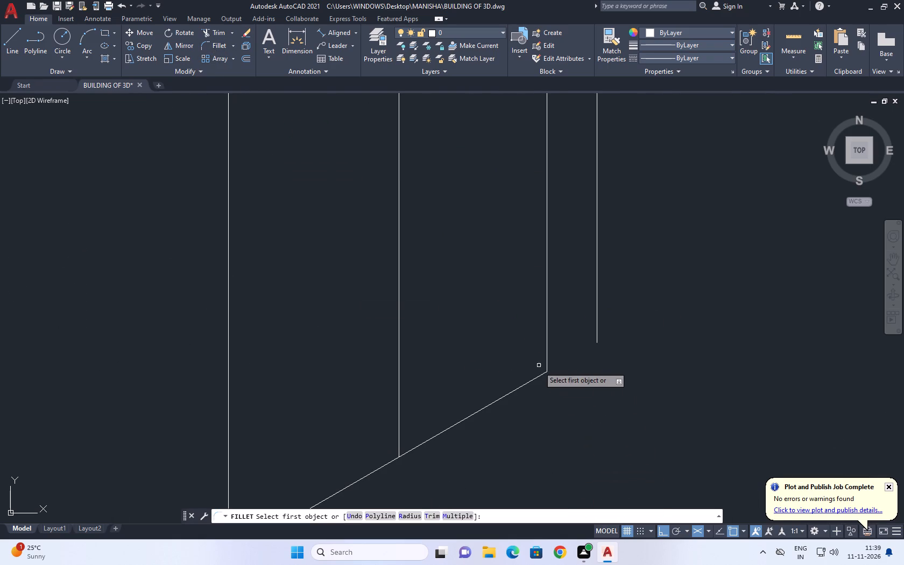
{"action": "left_click", "coordinate": [539, 376]}
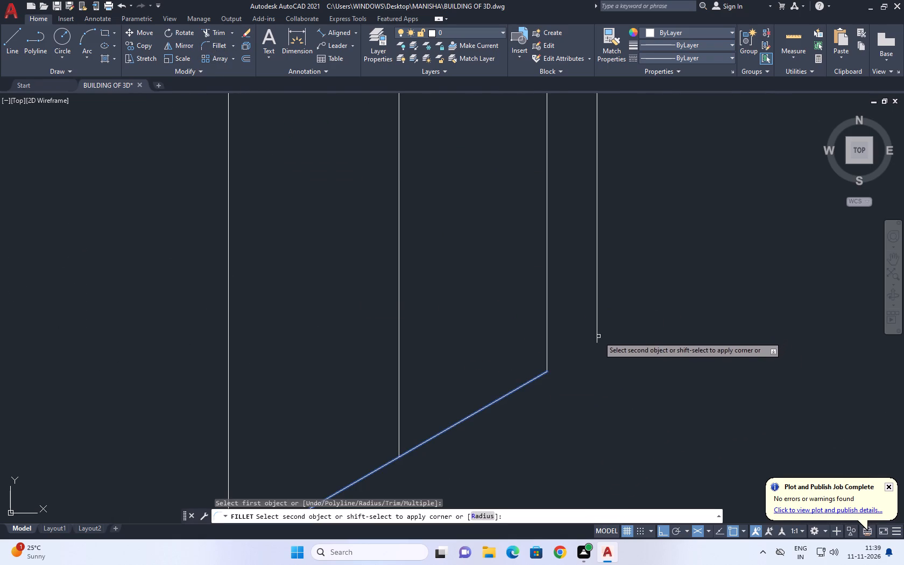
{"action": "left_click", "coordinate": [597, 337]}
Draw an inner bottom line along 330° from the new corner to just past the vertical divider.
{"action": "scroll", "coordinate": [464, 303], "scroll_direction": "down", "scroll_amount": 4}
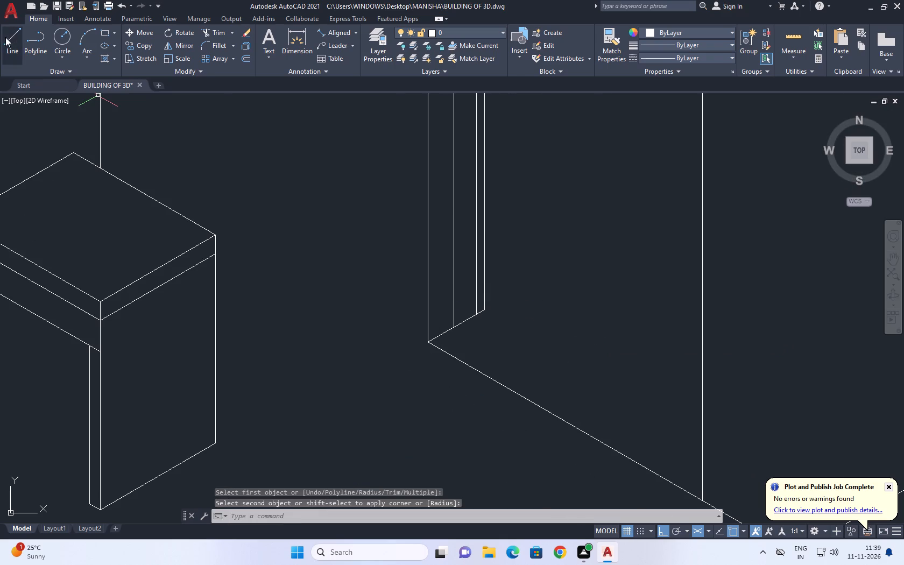
{"action": "left_click", "coordinate": [6, 47]}
{"action": "scroll", "coordinate": [469, 325], "scroll_direction": "down", "scroll_amount": 2}
{"action": "middle_click_drag", "start_coordinate": [575, 335], "coordinate": [511, 352]}
{"action": "scroll", "coordinate": [416, 341], "scroll_direction": "up", "scroll_amount": 2}
{"action": "left_click", "coordinate": [405, 332]}
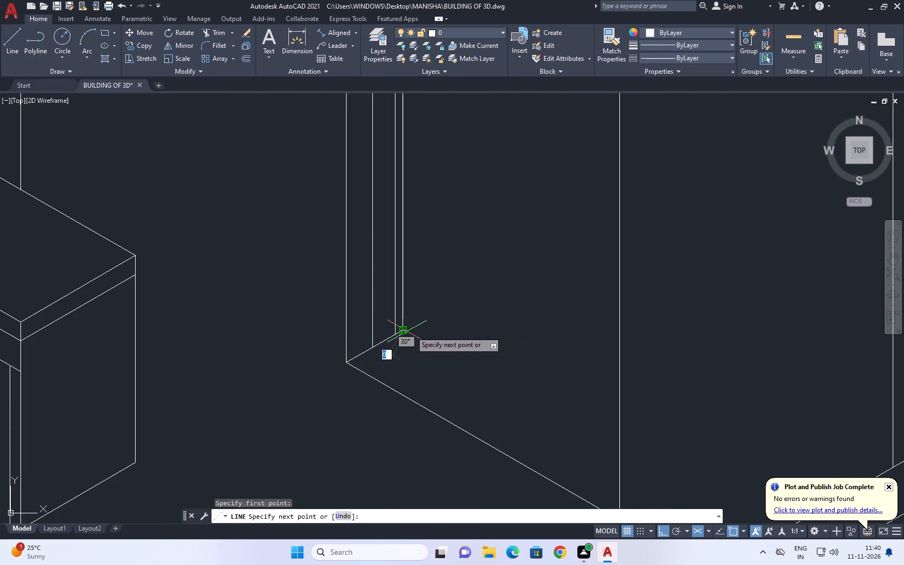
{"action": "scroll", "coordinate": [463, 369], "scroll_direction": "down", "scroll_amount": 1}
{"action": "middle_click_drag", "start_coordinate": [550, 395], "coordinate": [524, 382]}
{"action": "left_click", "coordinate": [558, 422]}
{"action": "key", "text": "space"}
Trim only the newest vertical's overhang above the sloping top edge, undoing any cut to the top edge itself.
{"action": "middle_click_drag", "start_coordinate": [413, 307], "coordinate": [425, 334]}
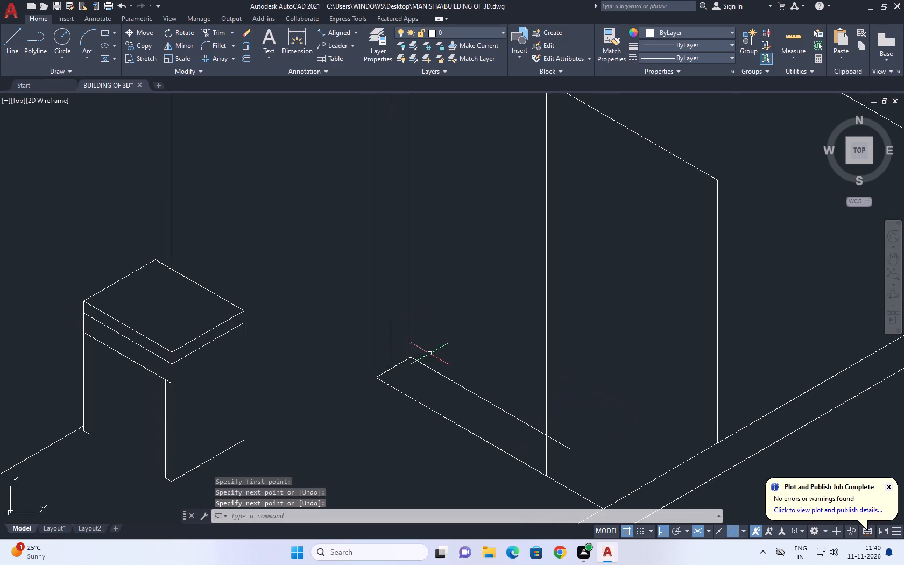
{"action": "scroll", "coordinate": [426, 323], "scroll_direction": "down", "scroll_amount": 2}
{"action": "scroll", "coordinate": [417, 244], "scroll_direction": "up", "scroll_amount": 3}
{"action": "middle_click_drag", "start_coordinate": [429, 206], "coordinate": [429, 295]}
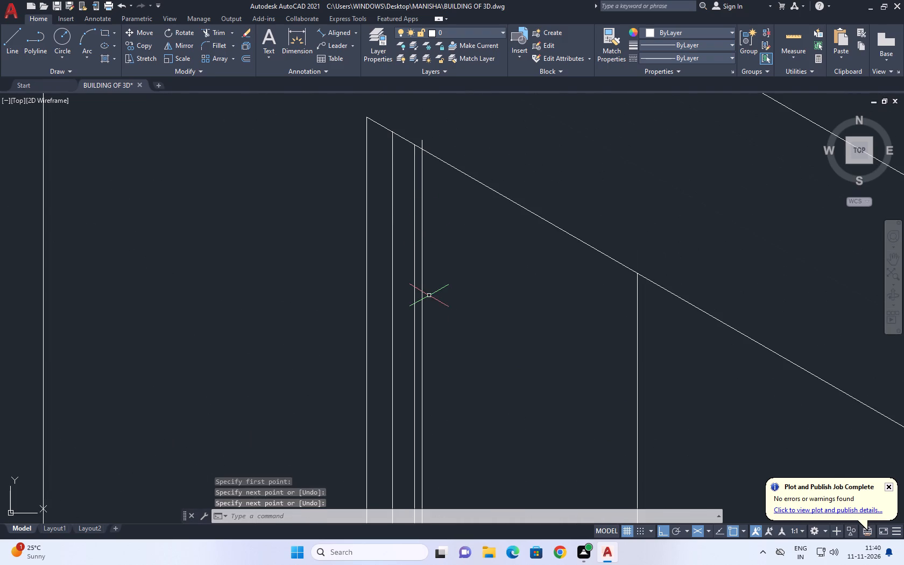
{"action": "type", "text": "TR"}
{"action": "key", "text": "space"}
{"action": "middle_click_drag", "start_coordinate": [434, 334], "coordinate": [439, 371]}
{"action": "scroll", "coordinate": [422, 167], "scroll_direction": "up", "scroll_amount": 1}
{"action": "left_click", "coordinate": [435, 199]}
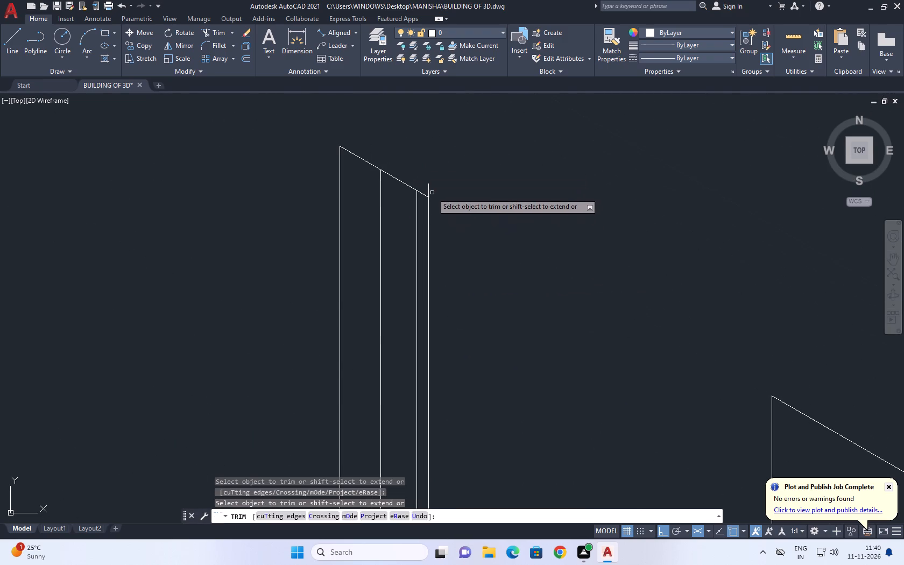
{"action": "key", "text": "ctrl+z"}
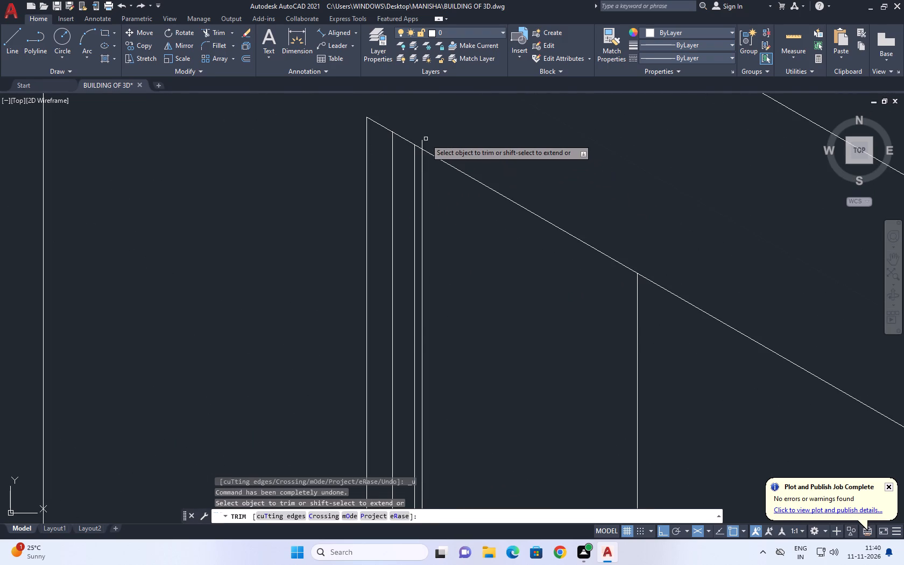
{"action": "left_click", "coordinate": [426, 139]}
{"action": "left_click", "coordinate": [418, 142]}
{"action": "left_click", "coordinate": [427, 144]}
{"action": "left_click", "coordinate": [418, 141]}
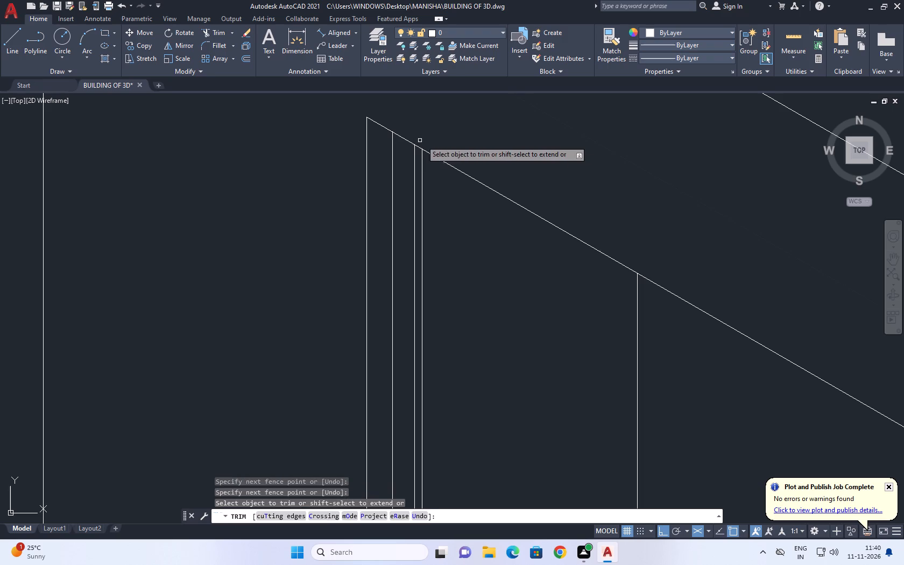
{"action": "key", "text": "space"}
Move the two innermost verticals together a short distance along the 30° bottom line toward the outer edge.
{"action": "scroll", "coordinate": [471, 176], "scroll_direction": "down", "scroll_amount": 2}
{"action": "scroll", "coordinate": [427, 395], "scroll_direction": "up", "scroll_amount": 3}
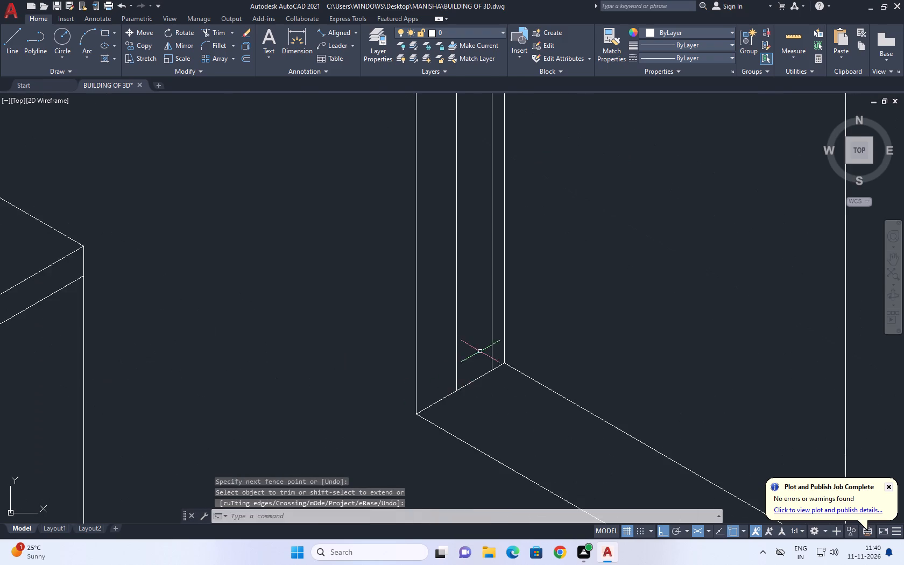
{"action": "scroll", "coordinate": [482, 350], "scroll_direction": "up", "scroll_amount": 1}
{"action": "left_click_drag", "start_coordinate": [539, 303], "coordinate": [509, 291]}
{"action": "left_click", "coordinate": [479, 291]}
{"action": "middle_click_drag", "start_coordinate": [556, 335], "coordinate": [575, 315]}
{"action": "key", "text": "m"}
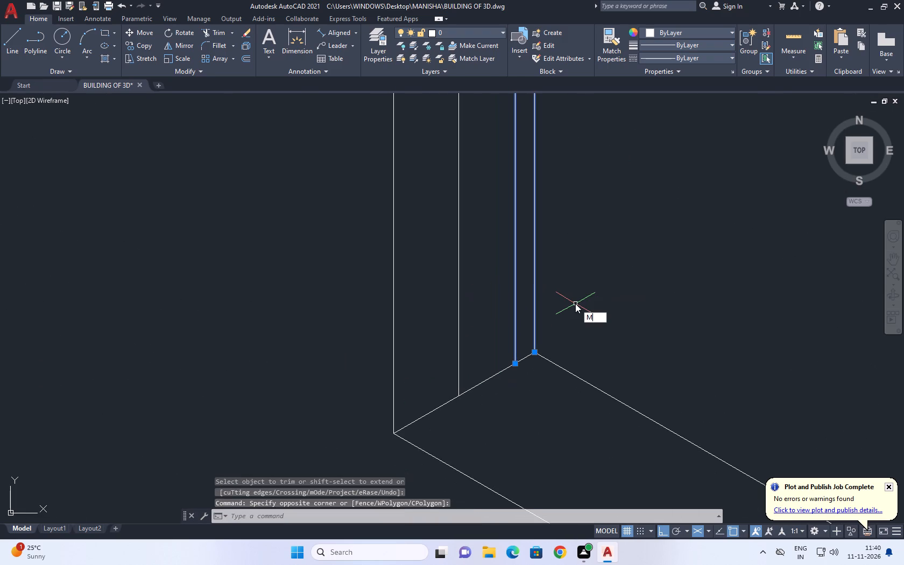
{"action": "key", "text": "space"}
{"action": "left_click", "coordinate": [606, 278]}
{"action": "left_click", "coordinate": [563, 286]}
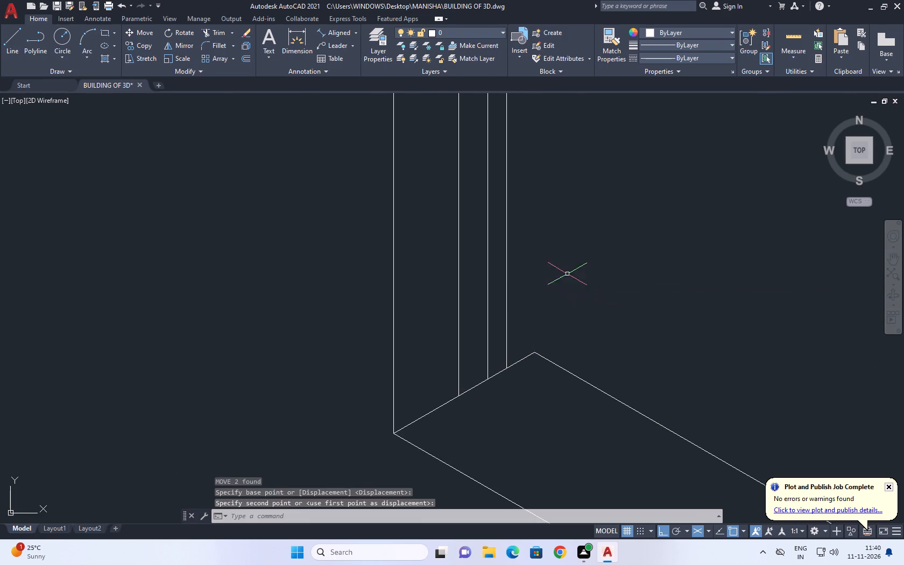
Move the inner 330° bottom line from the 30° line's end to the foot of the innermost vertical.
{"action": "scroll", "coordinate": [567, 273], "scroll_direction": "down", "scroll_amount": 1}
{"action": "left_click", "coordinate": [633, 313]}
{"action": "left_click", "coordinate": [575, 362]}
{"action": "middle_click_drag", "start_coordinate": [597, 336], "coordinate": [552, 356]}
{"action": "key", "text": "m"}
{"action": "key", "text": "space"}
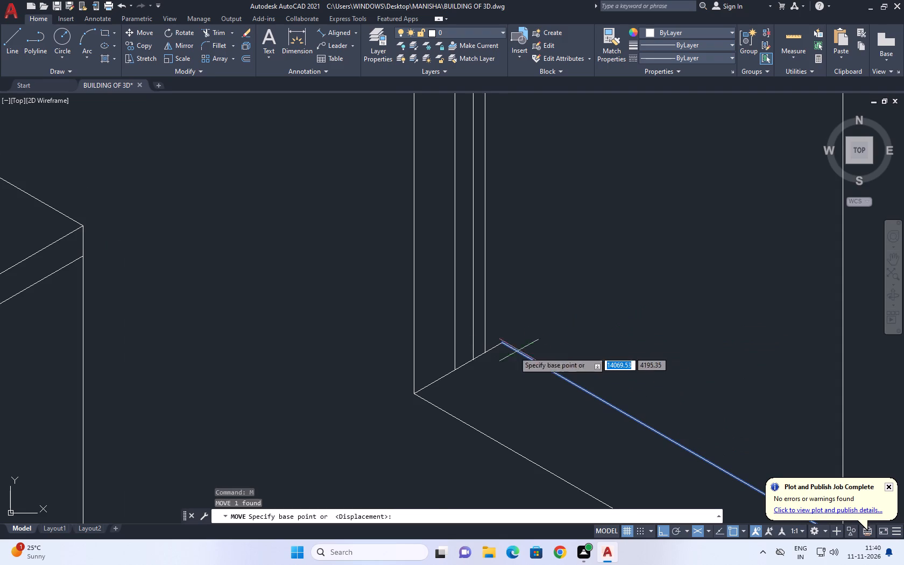
{"action": "scroll", "coordinate": [486, 351], "scroll_direction": "up", "scroll_amount": 3}
{"action": "left_click", "coordinate": [506, 332]}
{"action": "left_click", "coordinate": [435, 377]}
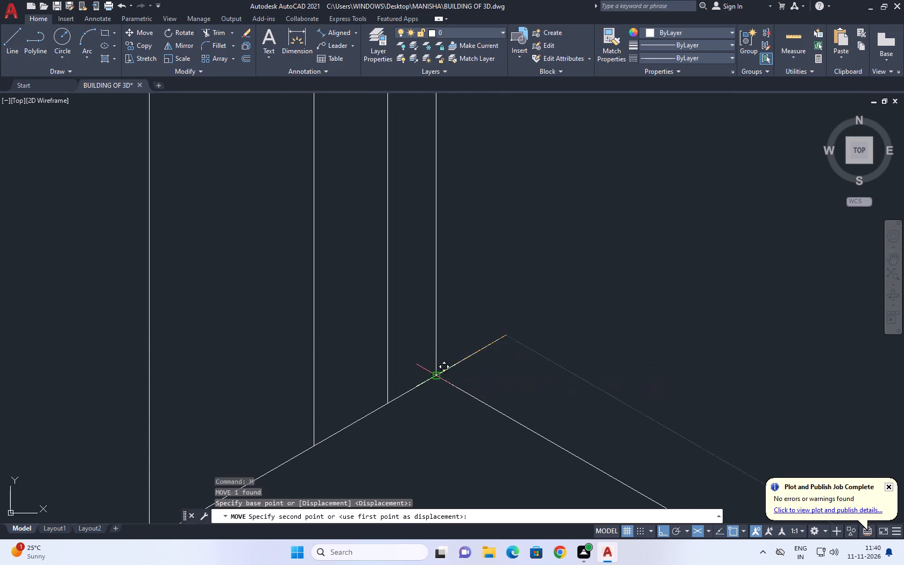
Trim the 30° bottom line beyond the innermost vertical and the inner bottom line's overhang past the vertical divider.
{"action": "type", "text": "TR"}
{"action": "key", "text": "space"}
{"action": "left_click_drag", "start_coordinate": [510, 358], "coordinate": [486, 338]}
{"action": "left_click", "coordinate": [458, 300]}
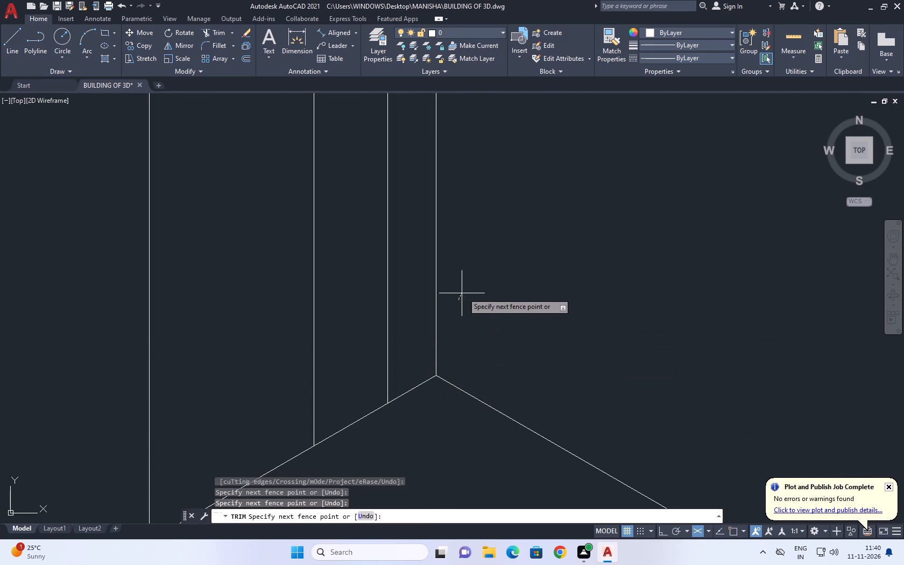
{"action": "scroll", "coordinate": [477, 271], "scroll_direction": "down", "scroll_amount": 5}
{"action": "left_click", "coordinate": [561, 267]}
{"action": "left_click", "coordinate": [702, 426]}
{"action": "left_click", "coordinate": [712, 409]}
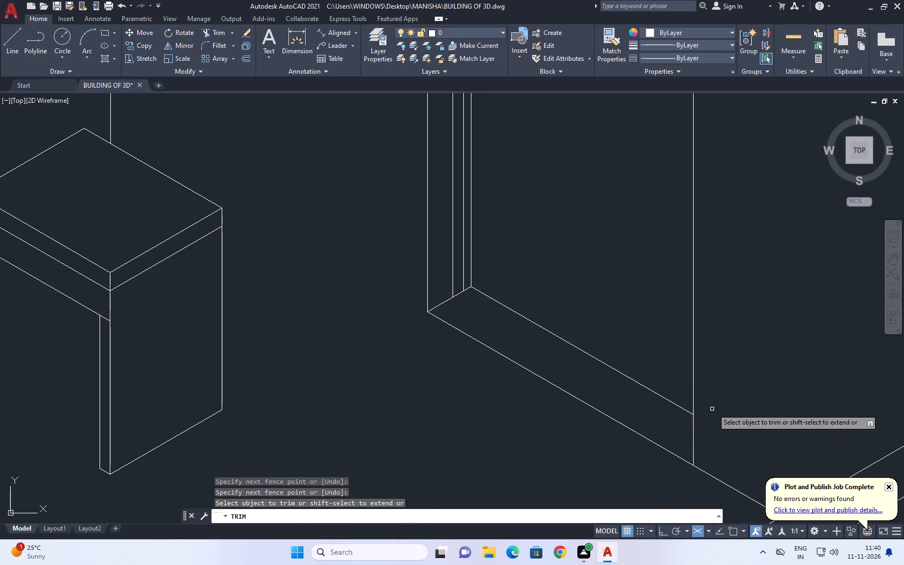
{"action": "scroll", "coordinate": [633, 354], "scroll_direction": "down", "scroll_amount": 3}
{"action": "key", "text": "space"}
Copy the vertical divider line 0.05 along the 330° direction.
{"action": "scroll", "coordinate": [646, 382], "scroll_direction": "down", "scroll_amount": 2}
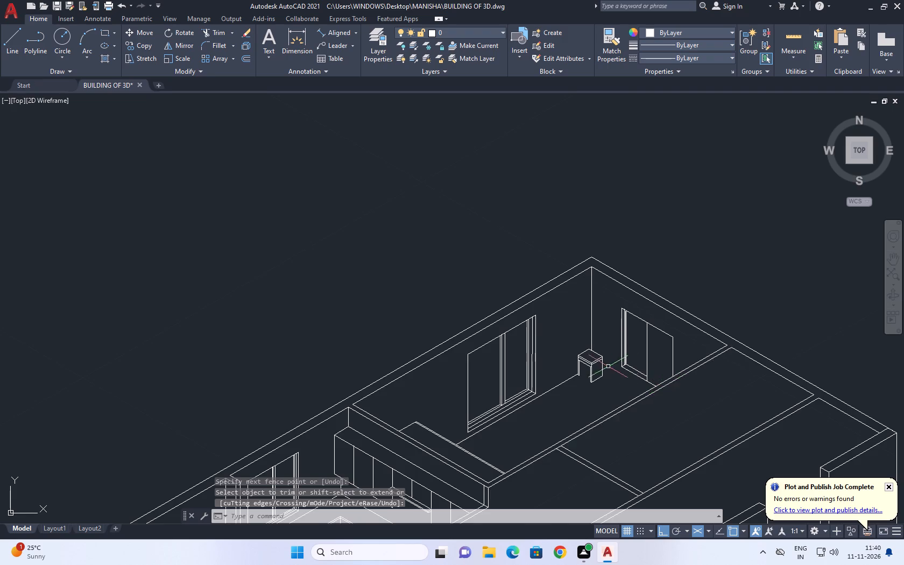
{"action": "scroll", "coordinate": [628, 362], "scroll_direction": "up", "scroll_amount": 2}
{"action": "left_click_drag", "start_coordinate": [684, 353], "coordinate": [670, 334]}
{"action": "left_click", "coordinate": [661, 324]}
{"action": "left_click", "coordinate": [671, 335]}
{"action": "middle_click_drag", "start_coordinate": [701, 344], "coordinate": [695, 344]}
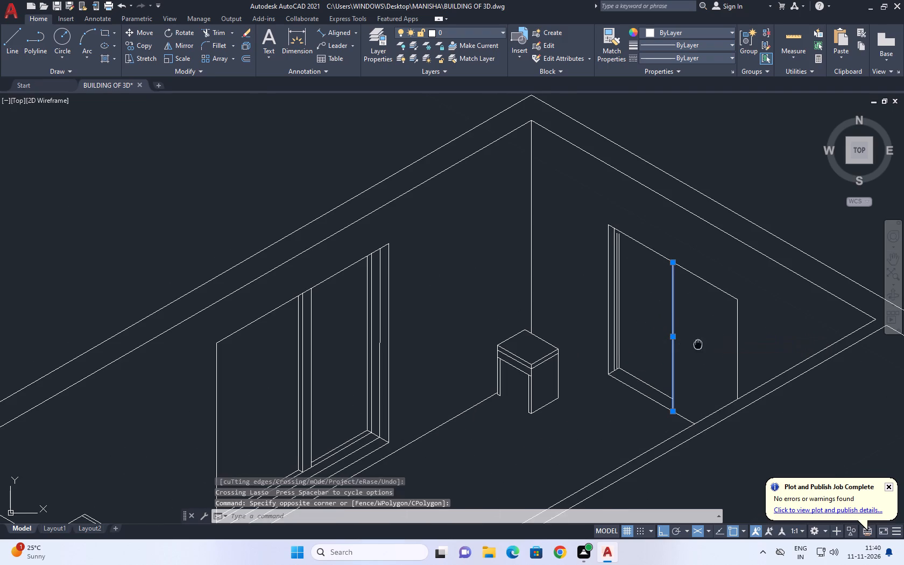
{"action": "middle_click_drag", "start_coordinate": [695, 344], "coordinate": [611, 344]}
{"action": "type", "text": "CO"}
{"action": "key", "text": "space"}
{"action": "scroll", "coordinate": [569, 354], "scroll_direction": "up", "scroll_amount": 2}
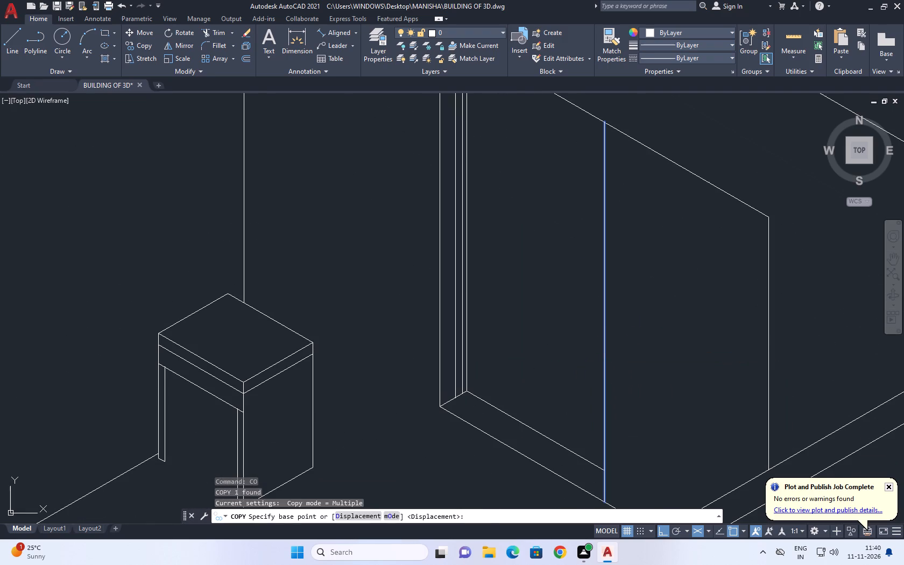
{"action": "left_click", "coordinate": [618, 340]}
{"action": "key", "text": "0"}
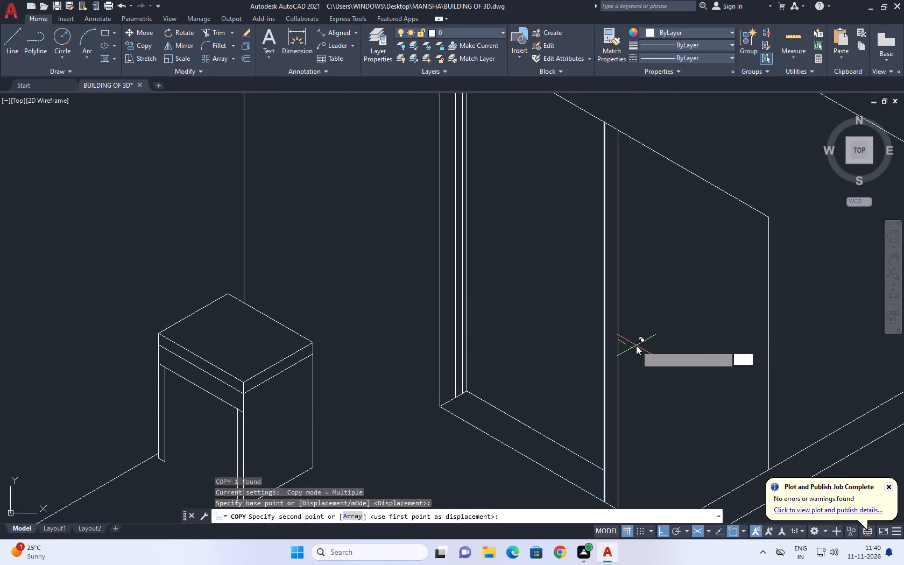
{"action": "key", "text": "period"}
{"action": "key", "text": "0"}
{"action": "key", "text": "5"}
{"action": "key", "text": "Return"}
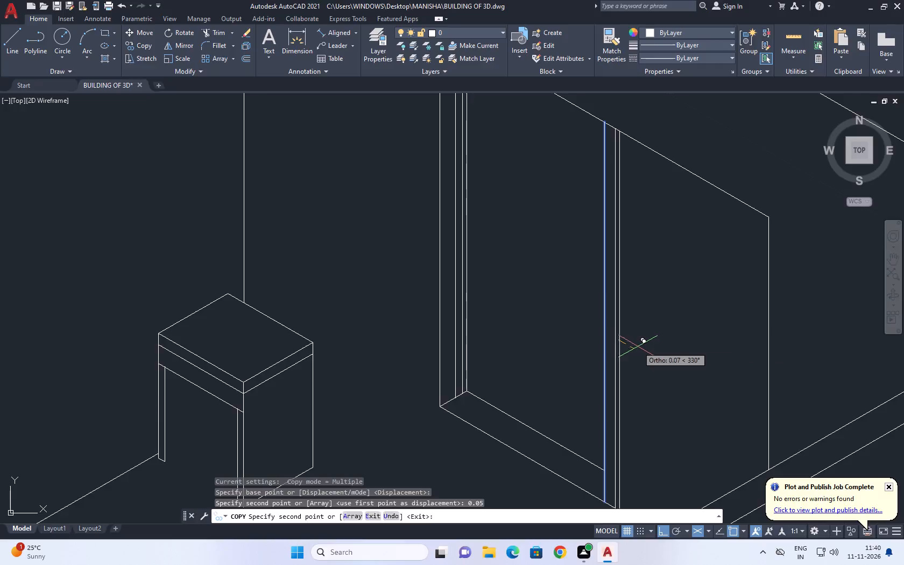
{"action": "key", "text": "space"}
Copy the new divider vertical 0.02 along the 30° direction.
{"action": "middle_click_drag", "start_coordinate": [644, 345], "coordinate": [658, 379]}
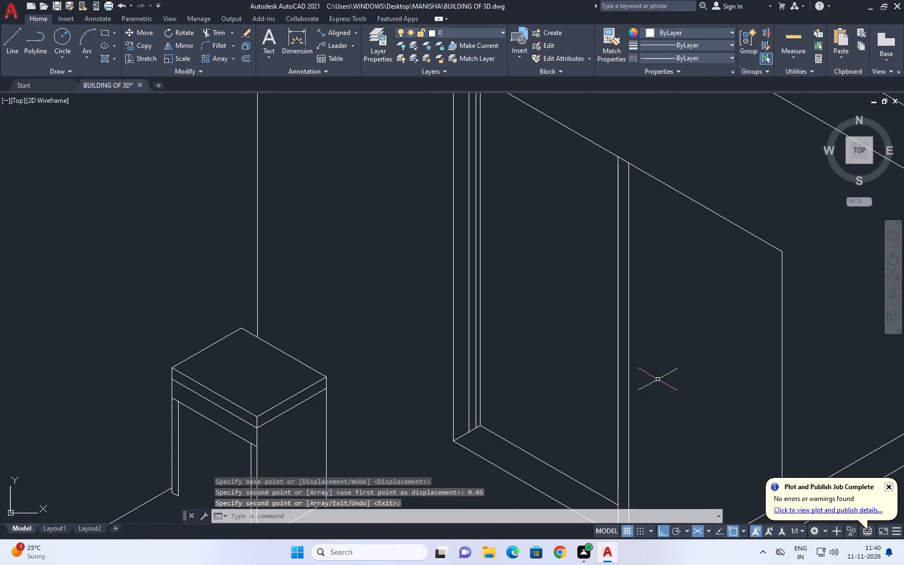
{"action": "left_click", "coordinate": [630, 287]}
{"action": "middle_click_drag", "start_coordinate": [666, 297], "coordinate": [577, 307]}
{"action": "type", "text": "CO"}
{"action": "key", "text": "space"}
{"action": "scroll", "coordinate": [546, 190], "scroll_direction": "up", "scroll_amount": 2}
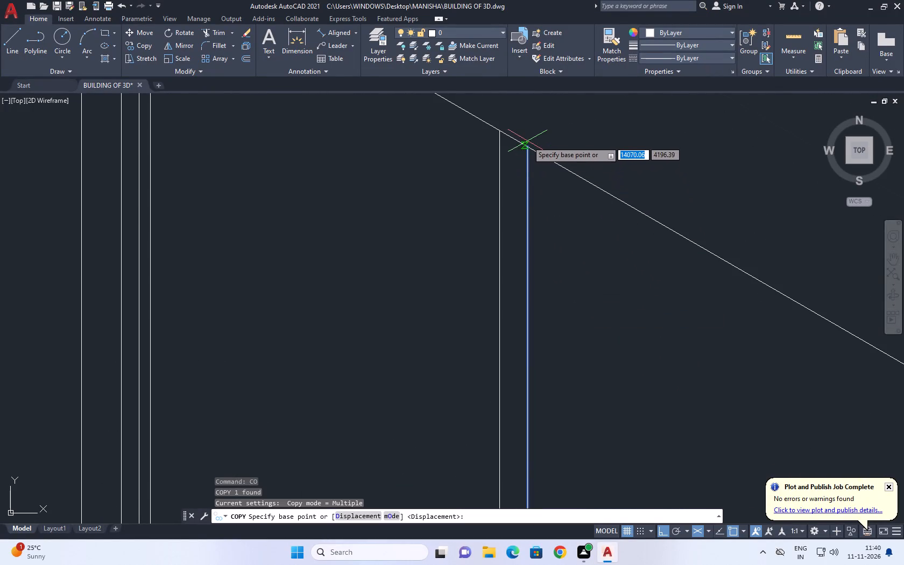
{"action": "left_click", "coordinate": [527, 146]}
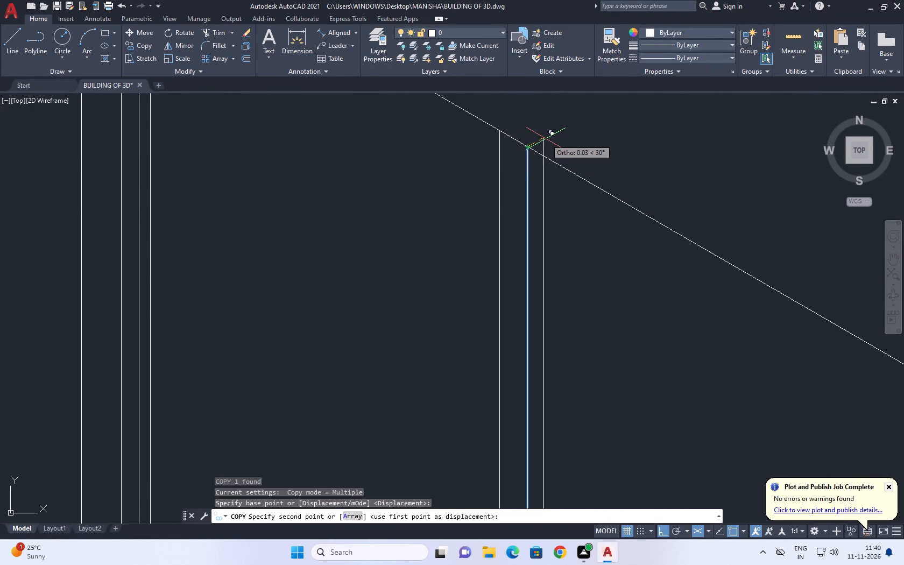
{"action": "type", "text": "0.02"}
{"action": "key", "text": "Return"}
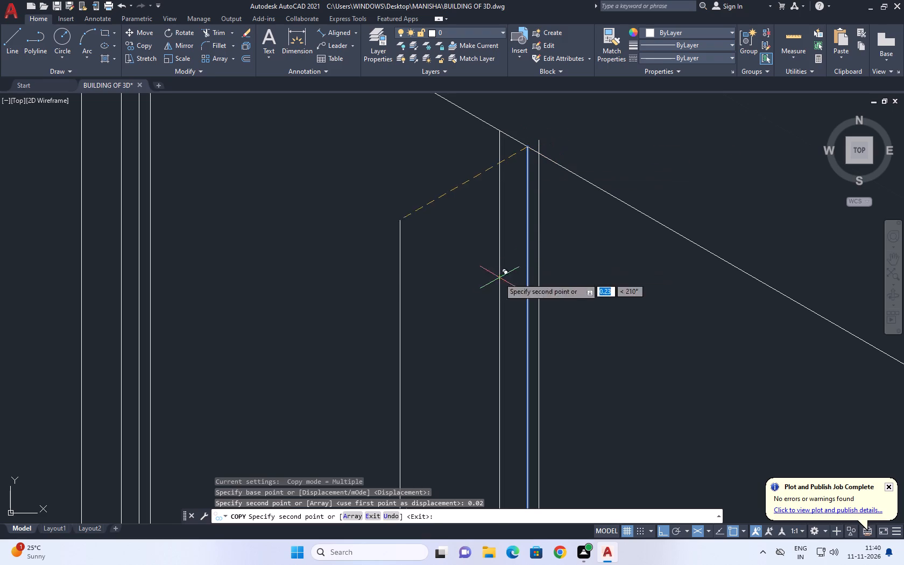
{"action": "key", "text": "space"}
Trim the newest divider vertical's overhang above the opening's sloping top edge.
{"action": "key", "text": "t"}
{"action": "key", "text": "r"}
{"action": "key", "text": "space"}
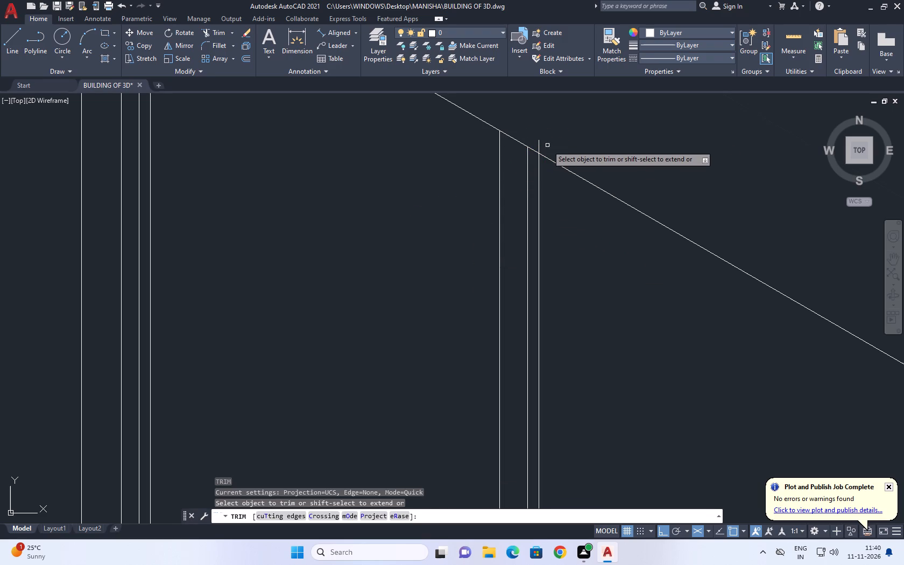
{"action": "left_click_drag", "start_coordinate": [547, 145], "coordinate": [542, 145]}
{"action": "left_click", "coordinate": [525, 140]}
{"action": "scroll", "coordinate": [554, 123], "scroll_direction": "down", "scroll_amount": 5}
{"action": "key", "text": "space"}
Draw a short line joining the feet of the two newest divider verticals.
{"action": "scroll", "coordinate": [561, 207], "scroll_direction": "up", "scroll_amount": 3}
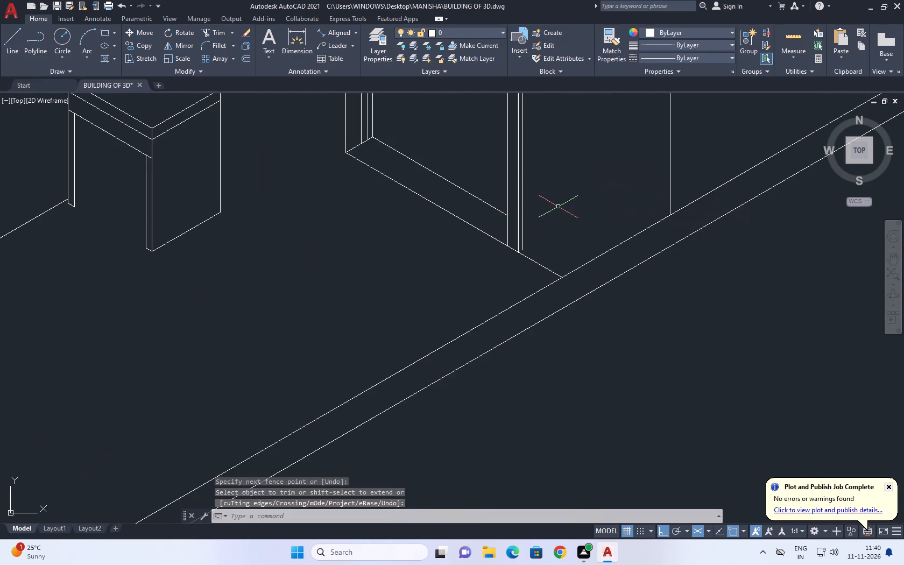
{"action": "middle_click_drag", "start_coordinate": [549, 203], "coordinate": [547, 241]}
{"action": "key", "text": "l"}
{"action": "key", "text": "space"}
{"action": "scroll", "coordinate": [507, 294], "scroll_direction": "up", "scroll_amount": 4}
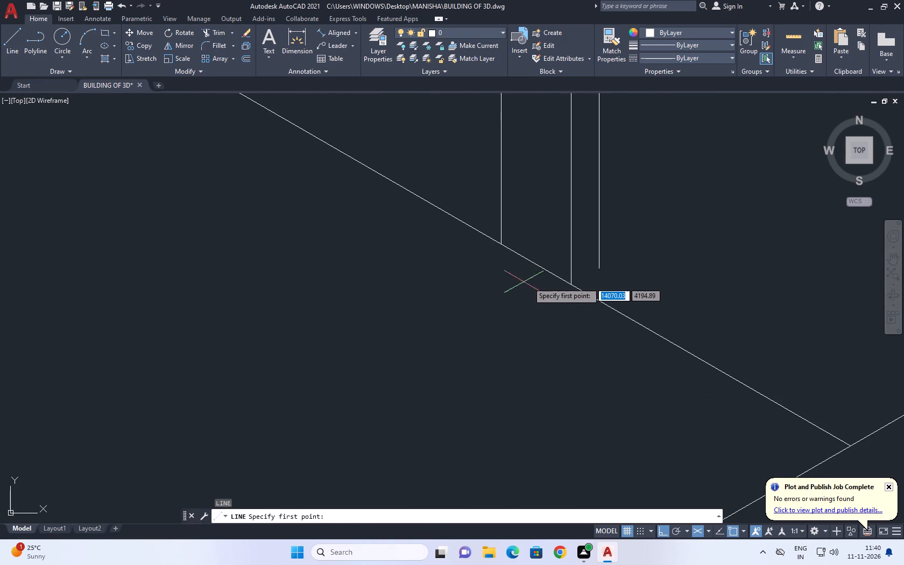
{"action": "left_click", "coordinate": [573, 283]}
{"action": "left_click", "coordinate": [598, 269]}
{"action": "key", "text": "space"}
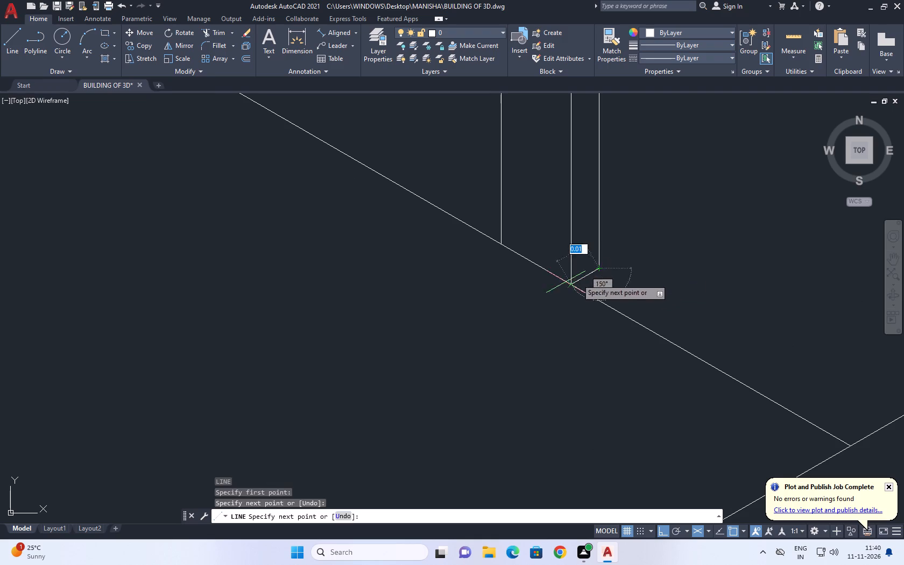
Draw a line along 330° from the inner bottom line's end at the divider to beyond both front wall edges.
{"action": "scroll", "coordinate": [313, 288], "scroll_direction": "down", "scroll_amount": 3}
{"action": "middle_click_drag", "start_coordinate": [440, 294], "coordinate": [455, 329]}
{"action": "key", "text": "l"}
{"action": "key", "text": "space"}
{"action": "scroll", "coordinate": [484, 334], "scroll_direction": "down", "scroll_amount": 1}
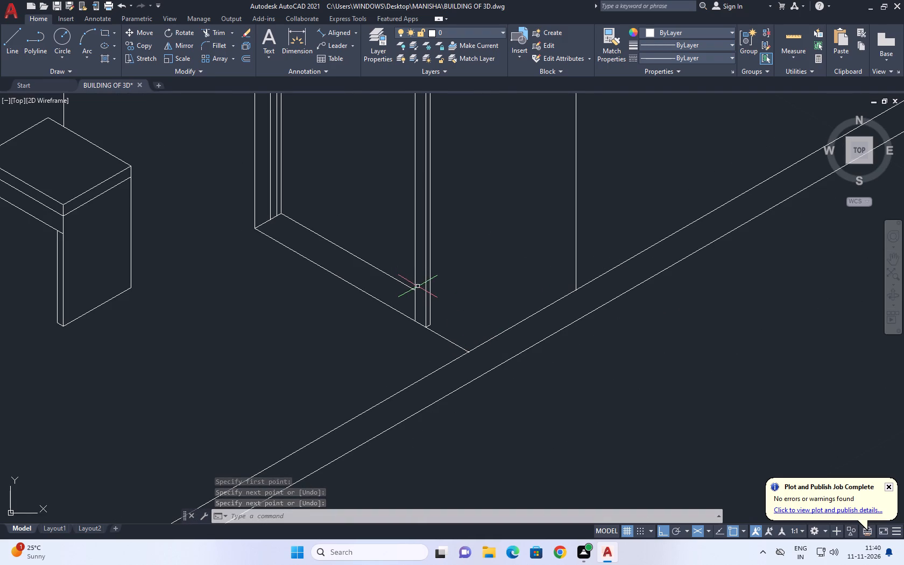
{"action": "key", "text": "l"}
{"action": "key", "text": "space"}
{"action": "left_click", "coordinate": [414, 290]}
{"action": "left_click", "coordinate": [557, 369]}
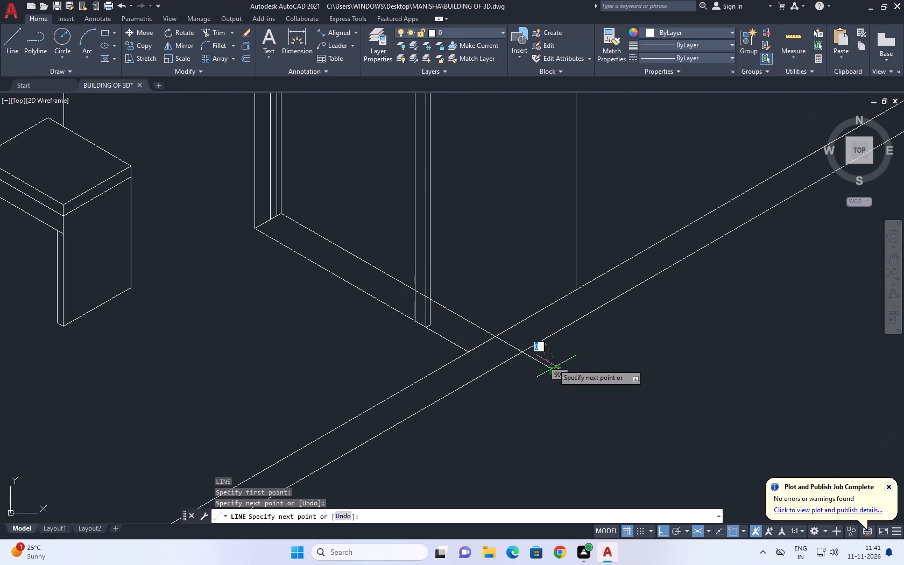
{"action": "key", "text": "Escape"}
Trim the new line inside the divider and between the wall edges, and erase the leftover piece beyond the wall.
{"action": "type", "text": "TR"}
{"action": "key", "text": "space"}
{"action": "scroll", "coordinate": [419, 302], "scroll_direction": "up", "scroll_amount": 2}
{"action": "left_click", "coordinate": [425, 296]}
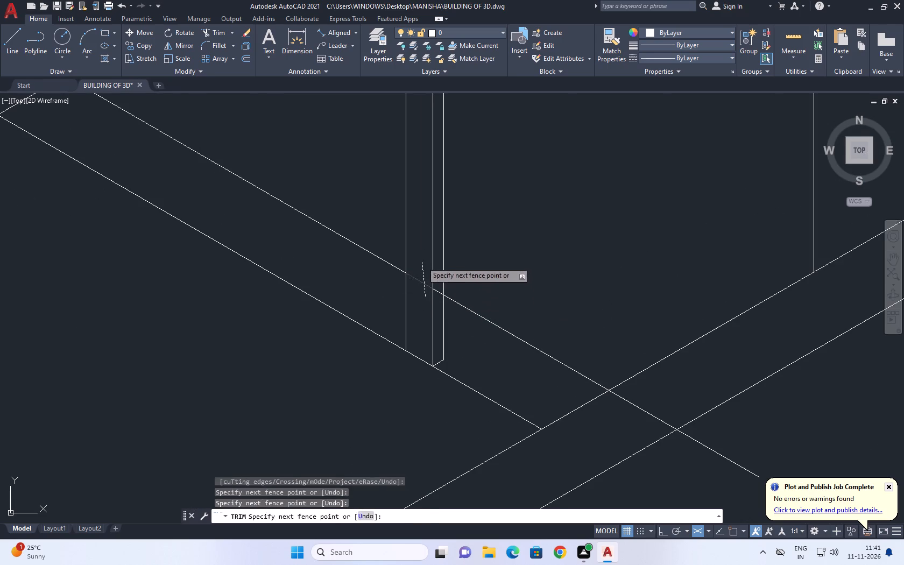
{"action": "left_click", "coordinate": [422, 262]}
{"action": "left_click", "coordinate": [439, 292]}
{"action": "left_click", "coordinate": [634, 413]}
{"action": "left_click", "coordinate": [651, 394]}
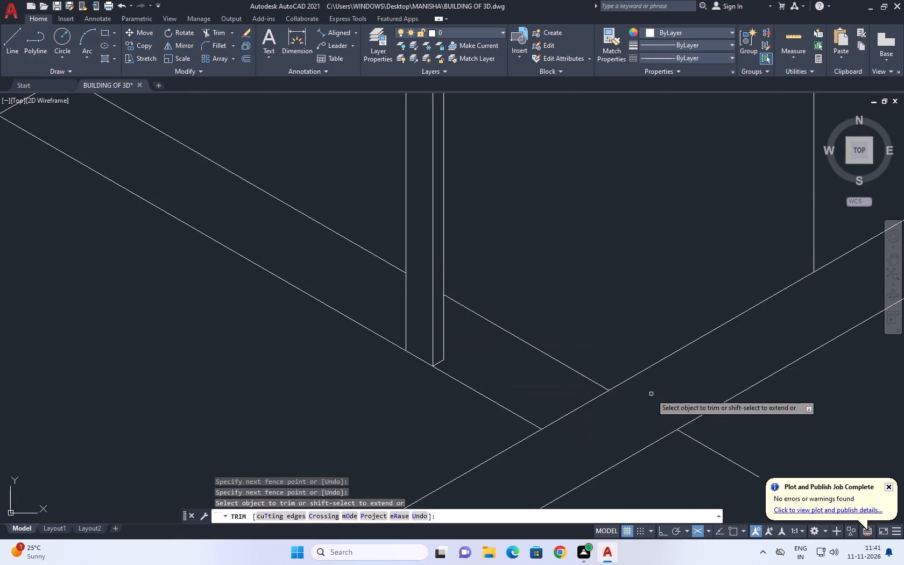
{"action": "key", "text": "Escape"}
{"action": "left_click_drag", "start_coordinate": [717, 441], "coordinate": [711, 453]}
{"action": "left_click", "coordinate": [703, 463]}
{"action": "key", "text": "Delete"}
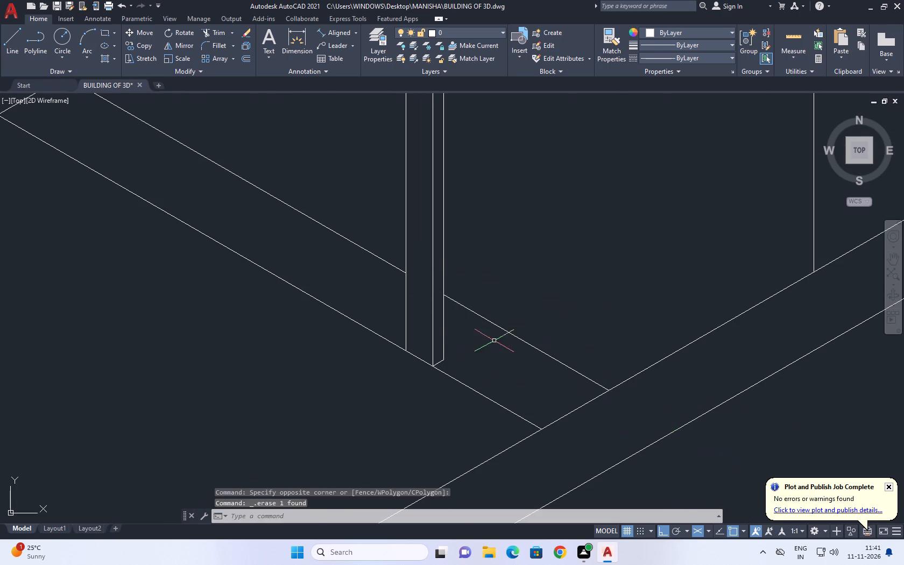
Copy the inner bottom line in the first panel to the feet of the other two inner verticals.
{"action": "scroll", "coordinate": [494, 341], "scroll_direction": "down", "scroll_amount": 3}
{"action": "scroll", "coordinate": [539, 361], "scroll_direction": "down", "scroll_amount": 1}
{"action": "middle_click_drag", "start_coordinate": [558, 382], "coordinate": [584, 414]}
{"action": "scroll", "coordinate": [498, 359], "scroll_direction": "up", "scroll_amount": 4}
{"action": "left_click", "coordinate": [571, 327]}
{"action": "left_click_drag", "start_coordinate": [544, 348], "coordinate": [539, 351]}
{"action": "type", "text": "CO"}
{"action": "key", "text": "space"}
{"action": "scroll", "coordinate": [490, 306], "scroll_direction": "up", "scroll_amount": 1}
{"action": "left_click", "coordinate": [488, 313]}
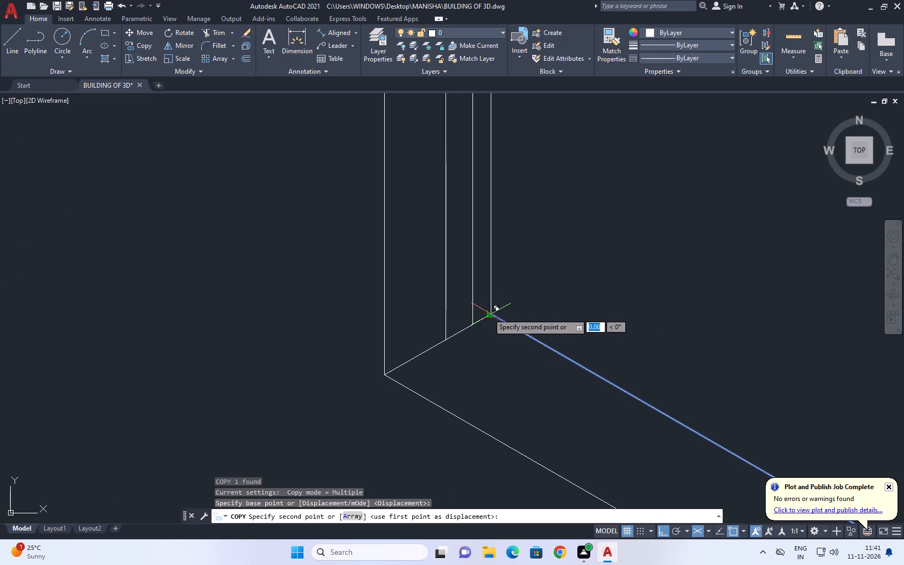
{"action": "left_click", "coordinate": [473, 325]}
{"action": "left_click", "coordinate": [449, 338]}
{"action": "key", "text": "Escape"}
{"action": "scroll", "coordinate": [484, 234], "scroll_direction": "down", "scroll_amount": 3}
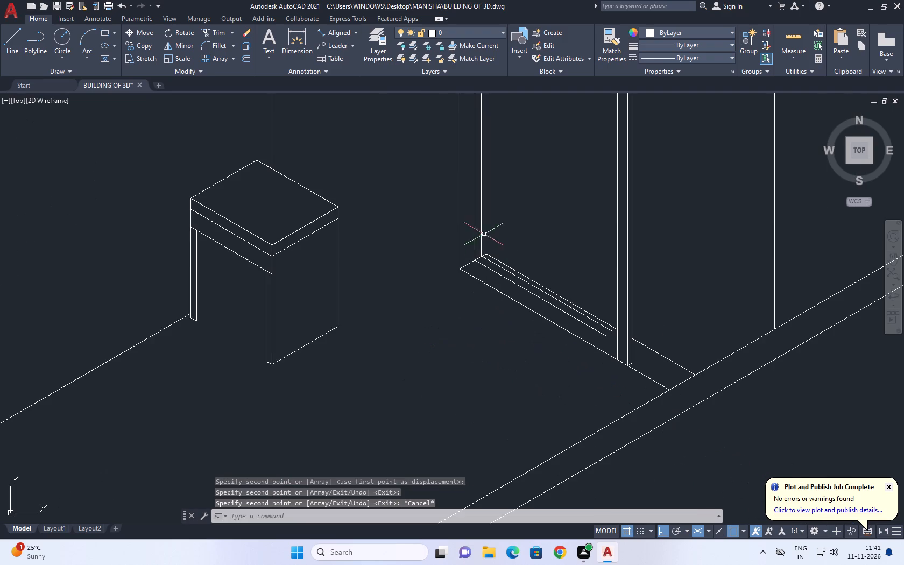
Extend the two copied bottom lines to the first divider vertical.
{"action": "middle_click_drag", "start_coordinate": [624, 330], "coordinate": [558, 322]}
{"action": "type", "text": "EX"}
{"action": "key", "text": "space"}
{"action": "scroll", "coordinate": [542, 318], "scroll_direction": "up", "scroll_amount": 3}
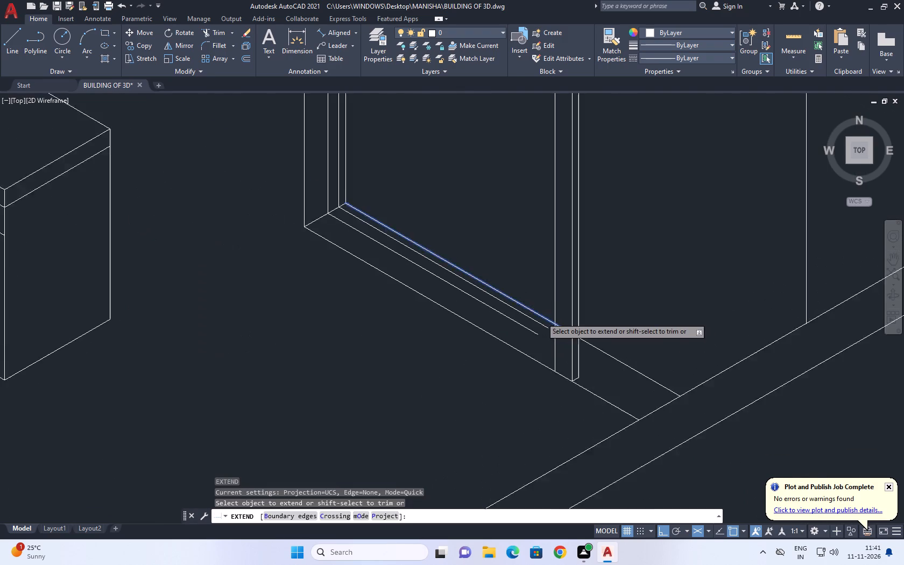
{"action": "left_click", "coordinate": [532, 322]}
{"action": "left_click_drag", "start_coordinate": [500, 371], "coordinate": [503, 376]}
{"action": "scroll", "coordinate": [544, 351], "scroll_direction": "down", "scroll_amount": 2}
{"action": "key", "text": "Escape"}
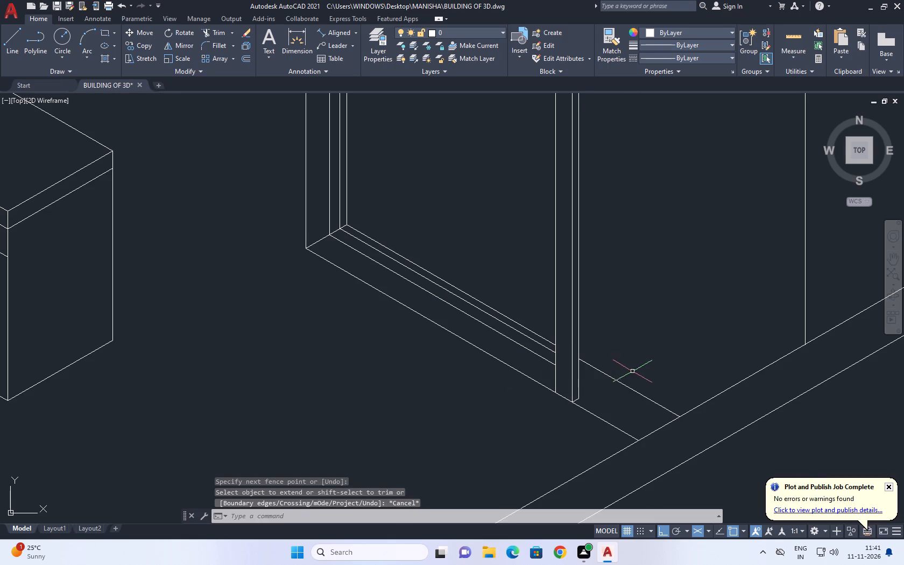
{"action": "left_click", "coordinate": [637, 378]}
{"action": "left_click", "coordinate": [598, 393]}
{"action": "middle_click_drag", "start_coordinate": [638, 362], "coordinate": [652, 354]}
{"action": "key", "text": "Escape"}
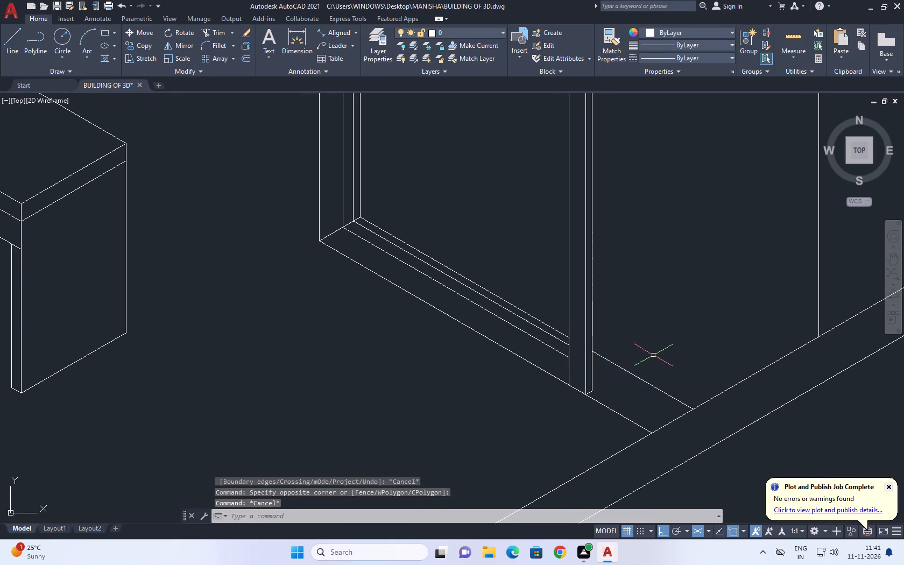
Extend the two copied bottom lines through the divider and second panel to the front wall's edge.
{"action": "key", "text": "e"}
{"action": "key", "text": "x"}
{"action": "key", "text": "space"}
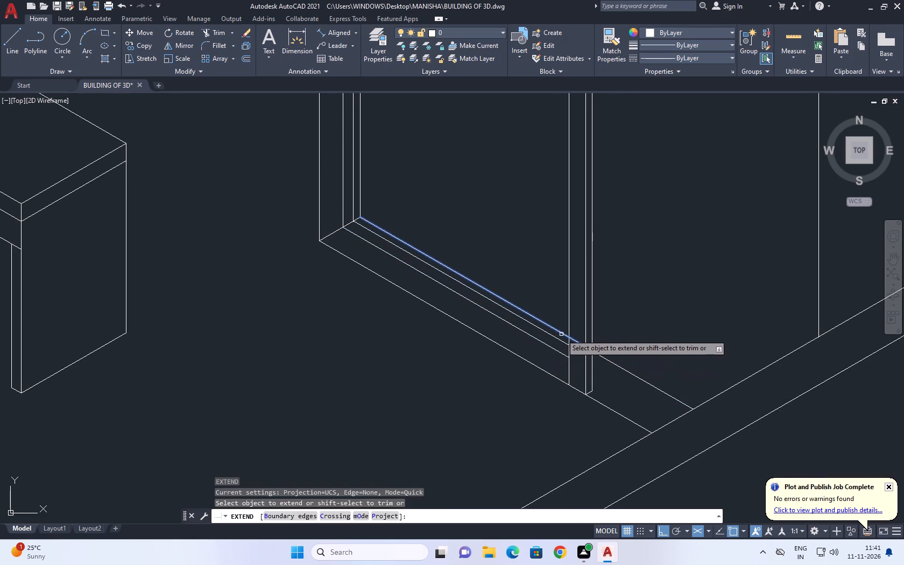
{"action": "left_click", "coordinate": [559, 337]}
{"action": "left_click", "coordinate": [554, 348]}
{"action": "left_click", "coordinate": [552, 353]}
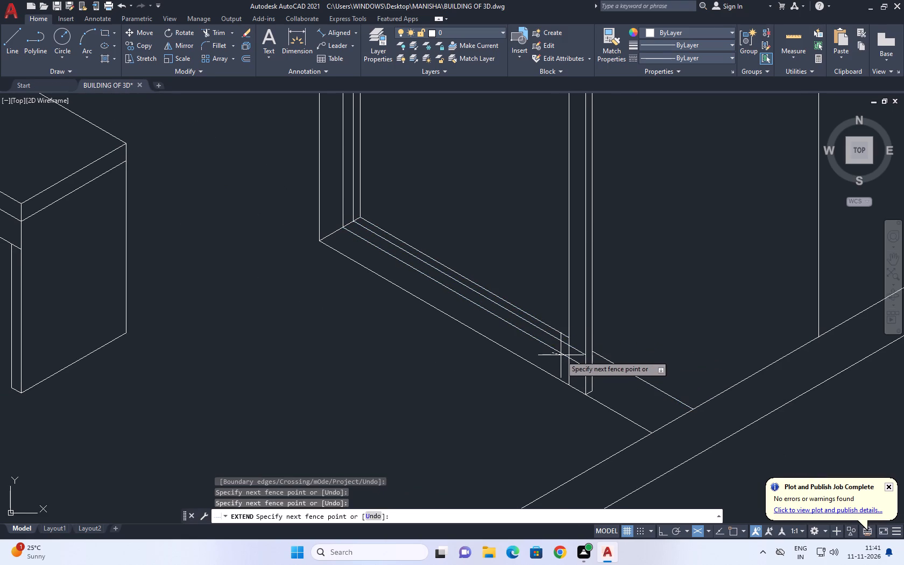
{"action": "left_click", "coordinate": [561, 355]}
{"action": "left_click", "coordinate": [580, 346]}
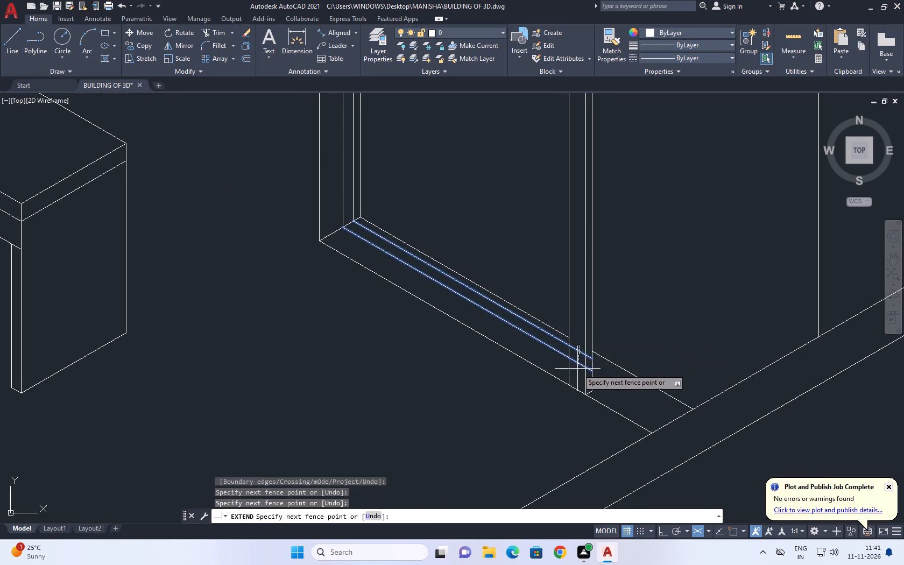
{"action": "left_click", "coordinate": [577, 371]}
{"action": "left_click", "coordinate": [580, 340]}
{"action": "left_click", "coordinate": [583, 378]}
{"action": "key", "text": "Escape"}
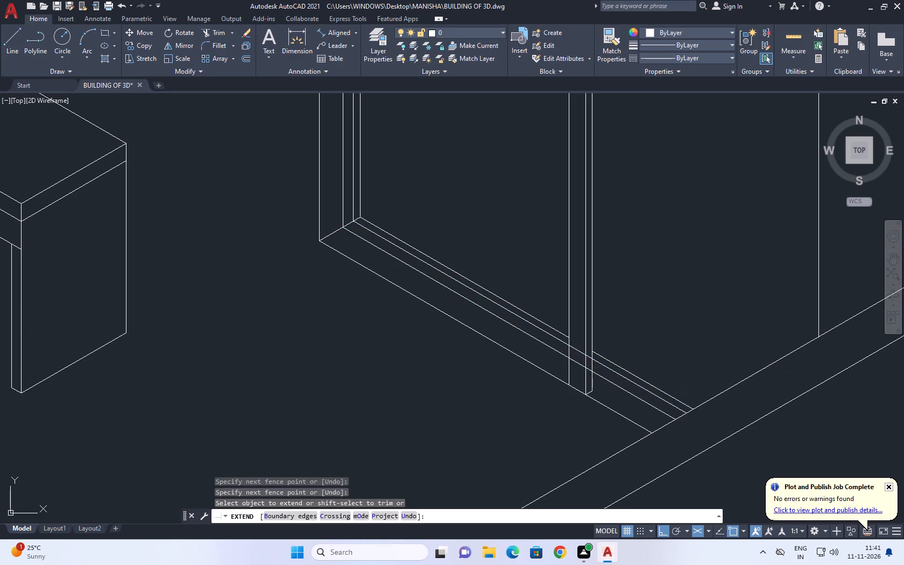
Trim the portions of both extended bottom lines lying inside the divider's thickness.
{"action": "key", "text": "t"}
{"action": "key", "text": "r"}
{"action": "key", "text": "space"}
{"action": "scroll", "coordinate": [574, 370], "scroll_direction": "up", "scroll_amount": 2}
{"action": "left_click", "coordinate": [580, 293]}
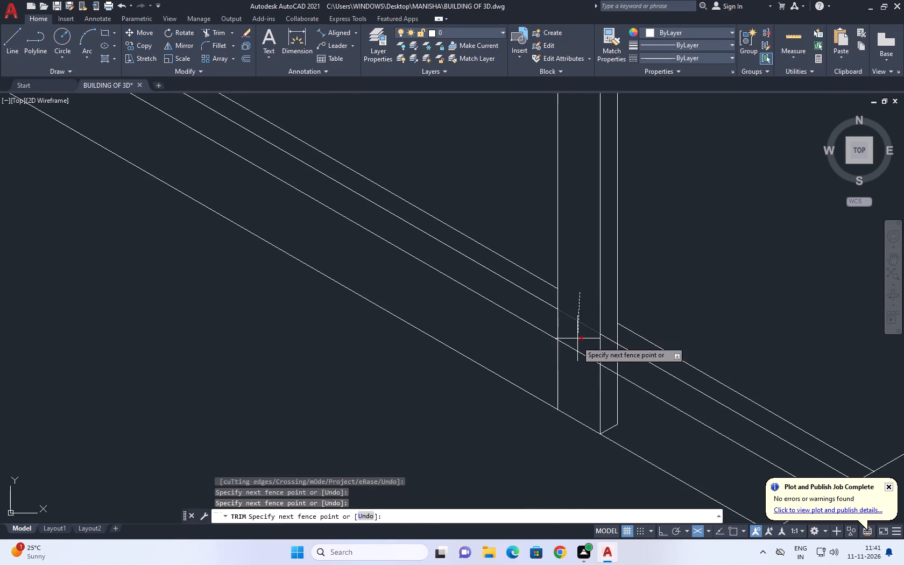
{"action": "left_click", "coordinate": [571, 373]}
{"action": "left_click_drag", "start_coordinate": [611, 326], "coordinate": [611, 334]}
{"action": "left_click", "coordinate": [605, 377]}
{"action": "scroll", "coordinate": [630, 296], "scroll_direction": "down", "scroll_amount": 4}
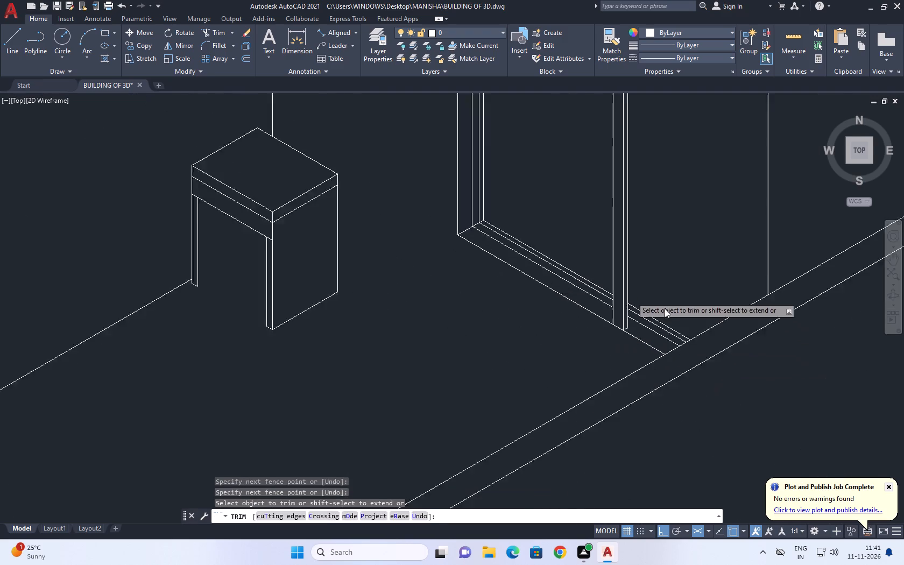
{"action": "key", "text": "Escape"}
Copy the two-panel opening's top edge line a short distance straight down as the inner top frame line.
{"action": "middle_click_drag", "start_coordinate": [591, 228], "coordinate": [553, 314]}
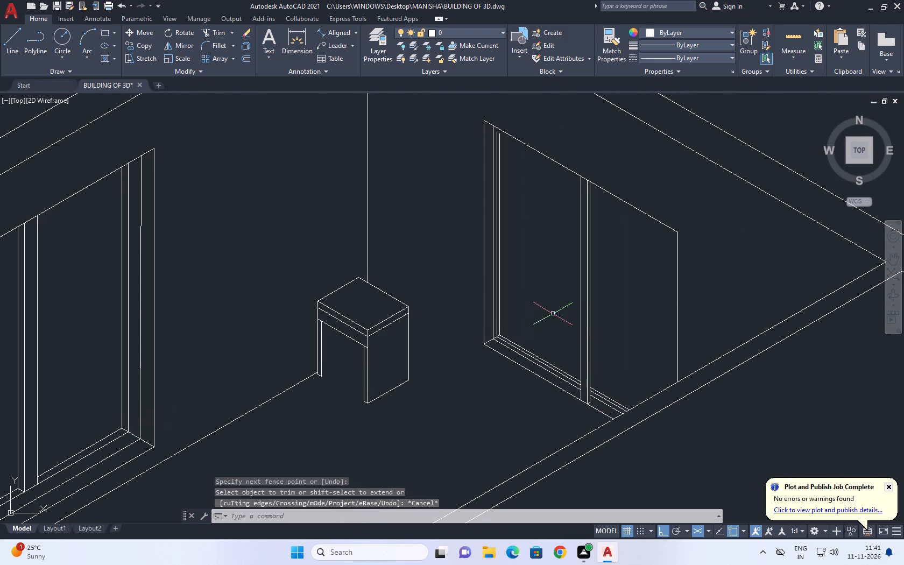
{"action": "left_click", "coordinate": [619, 199]}
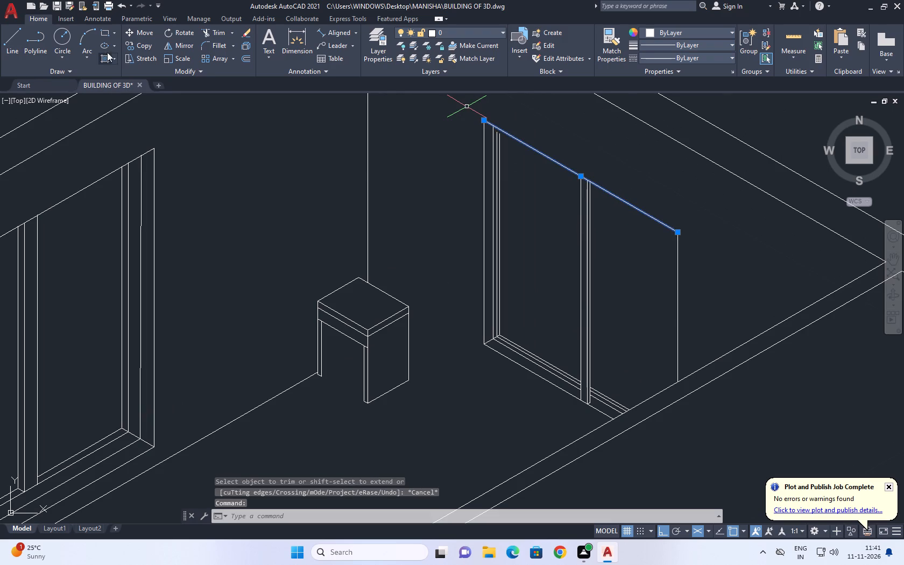
{"action": "left_click", "coordinate": [149, 46]}
{"action": "scroll", "coordinate": [598, 191], "scroll_direction": "up", "scroll_amount": 3}
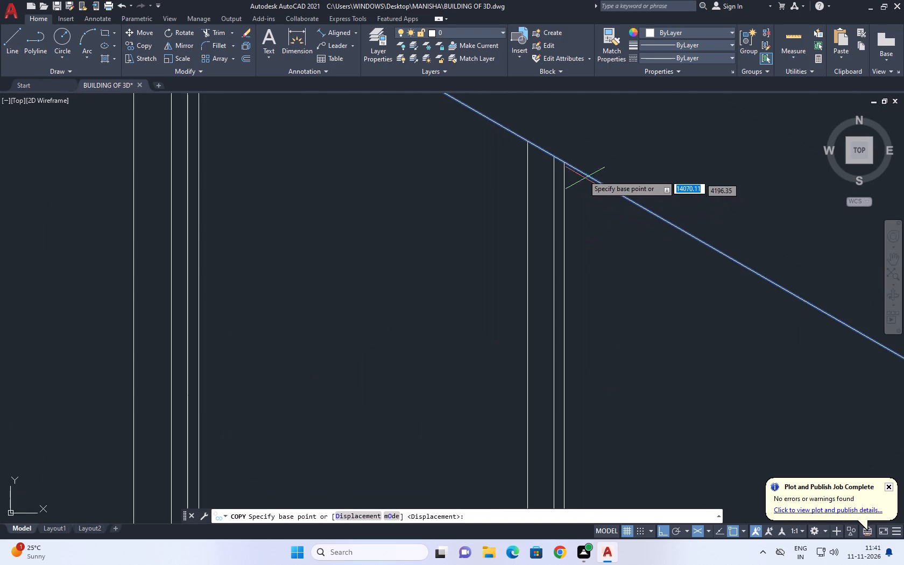
{"action": "left_click", "coordinate": [581, 172]}
{"action": "left_click_drag", "start_coordinate": [579, 183], "coordinate": [580, 189]}
{"action": "right_click", "coordinate": [617, 156]}
{"action": "left_click", "coordinate": [653, 176]}
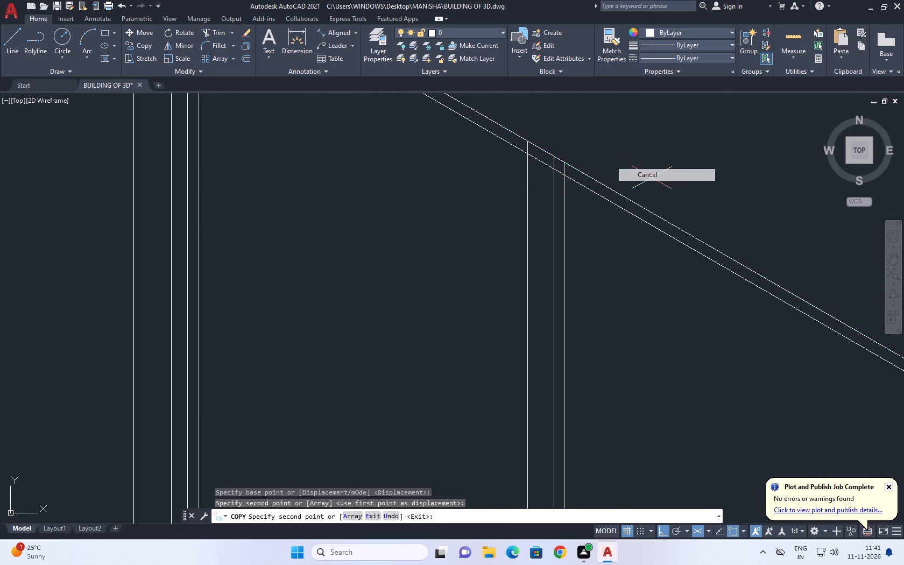
{"action": "scroll", "coordinate": [504, 178], "scroll_direction": "down", "scroll_amount": 3}
Trim the copied top line's overhang up to the first inner vertical, and the inner and divider verticals above that line.
{"action": "middle_click_drag", "start_coordinate": [495, 161], "coordinate": [512, 222]}
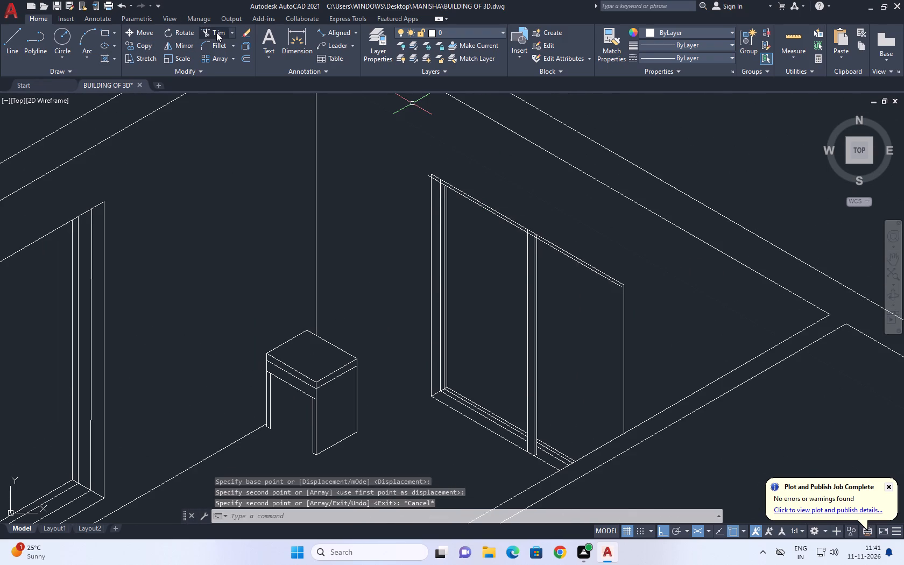
{"action": "left_click", "coordinate": [216, 37]}
{"action": "scroll", "coordinate": [421, 165], "scroll_direction": "up", "scroll_amount": 4}
{"action": "left_click", "coordinate": [441, 178]}
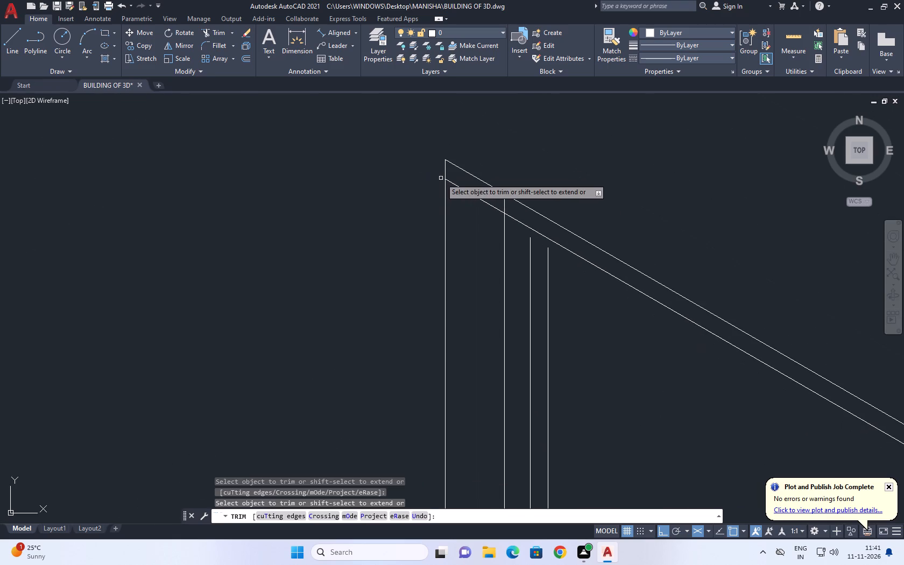
{"action": "scroll", "coordinate": [485, 217], "scroll_direction": "up", "scroll_amount": 2}
{"action": "left_click", "coordinate": [487, 200]}
{"action": "left_click", "coordinate": [546, 183]}
{"action": "scroll", "coordinate": [576, 215], "scroll_direction": "down", "scroll_amount": 2}
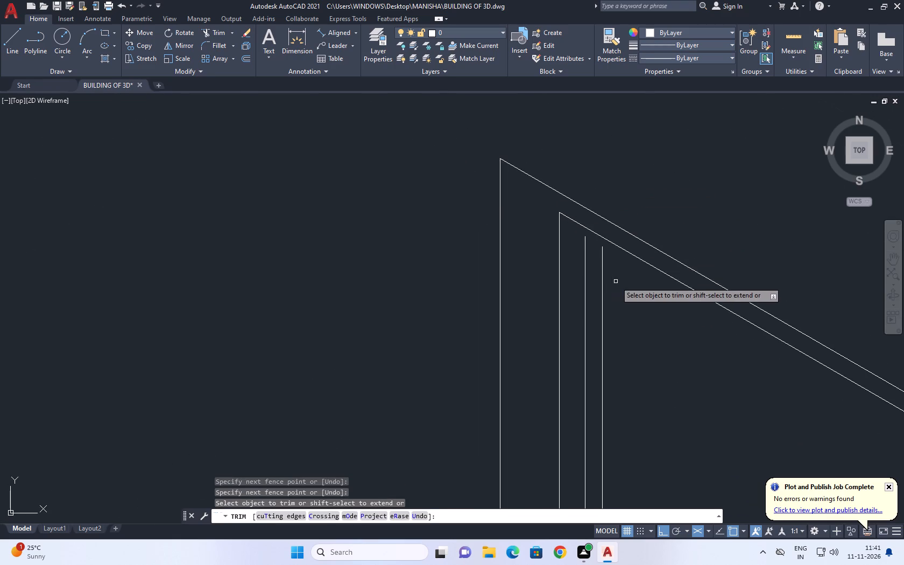
{"action": "scroll", "coordinate": [603, 273], "scroll_direction": "down", "scroll_amount": 2}
{"action": "middle_click_drag", "start_coordinate": [662, 328], "coordinate": [340, 276]}
{"action": "scroll", "coordinate": [471, 317], "scroll_direction": "up", "scroll_amount": 4}
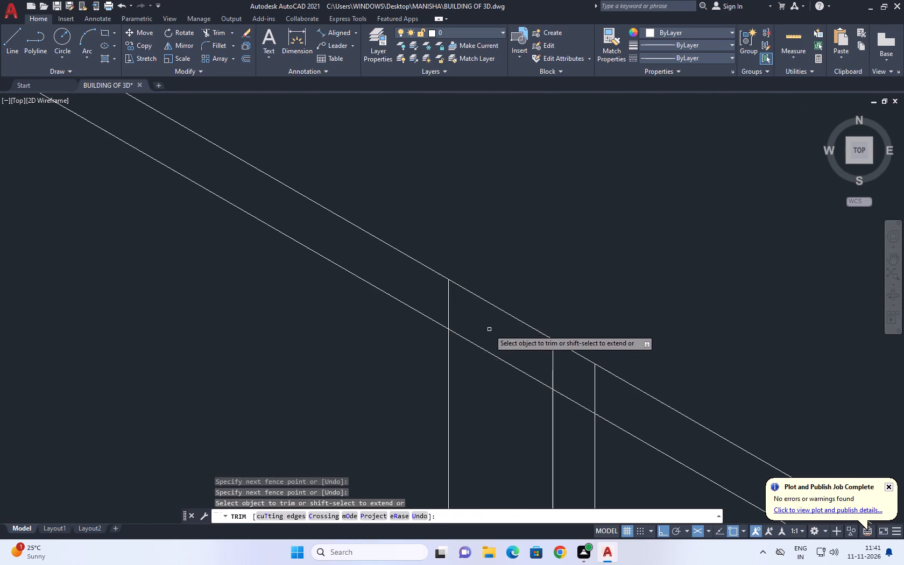
{"action": "left_click", "coordinate": [426, 281]}
{"action": "left_click", "coordinate": [616, 394]}
{"action": "scroll", "coordinate": [485, 216], "scroll_direction": "down", "scroll_amount": 6}
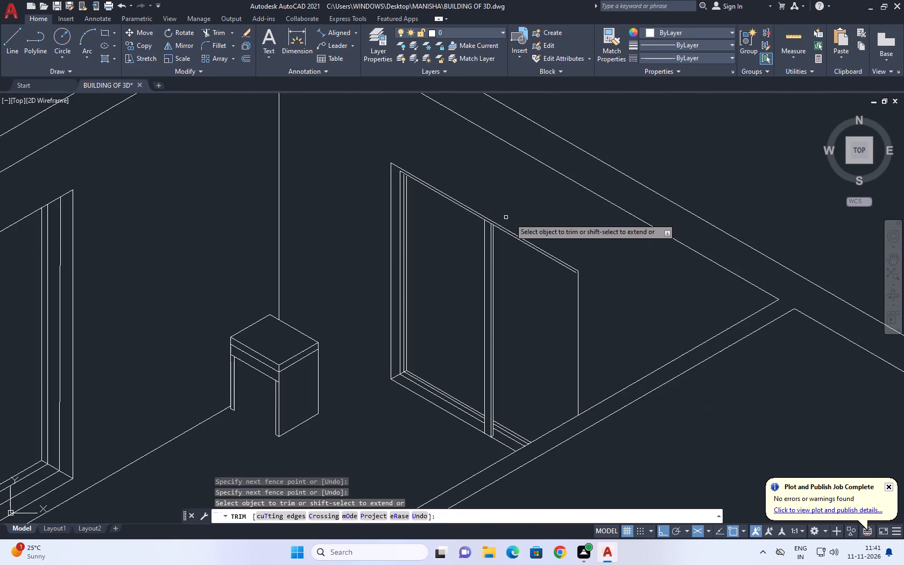
{"action": "right_click", "coordinate": [511, 182]}
{"action": "left_click", "coordinate": [527, 194]}
Copy the second panel's outer vertical edge inward to the end of the inner top line.
{"action": "left_click", "coordinate": [588, 334]}
{"action": "left_click", "coordinate": [571, 329]}
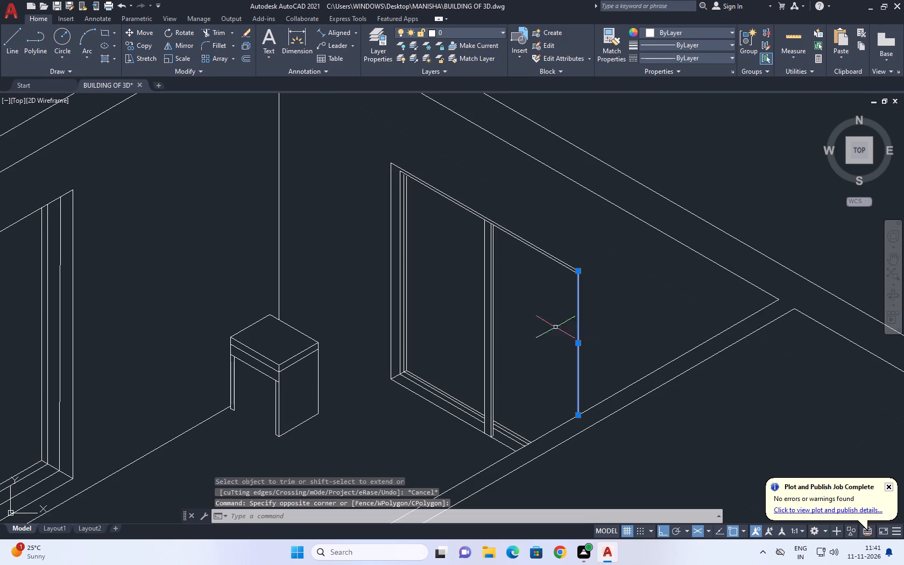
{"action": "left_click", "coordinate": [145, 47]}
{"action": "scroll", "coordinate": [590, 272], "scroll_direction": "up", "scroll_amount": 1}
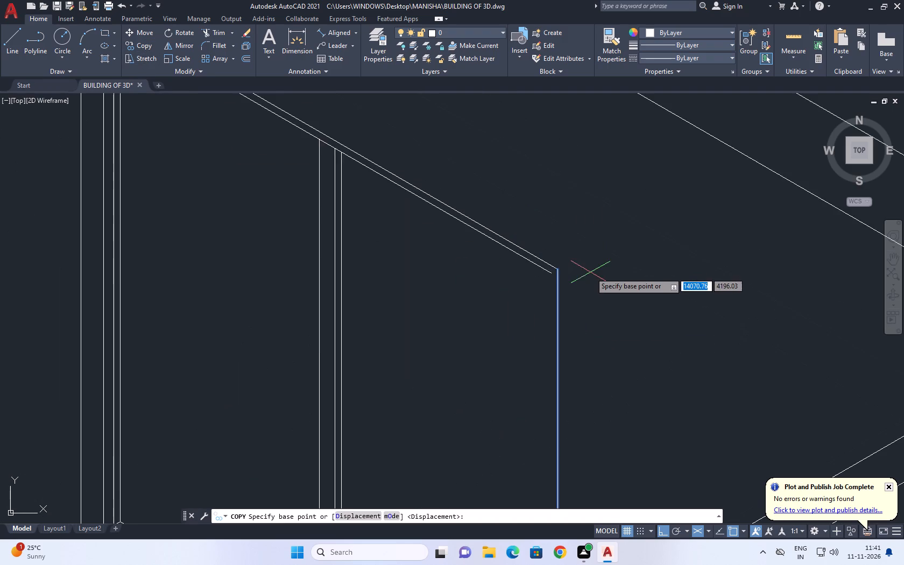
{"action": "scroll", "coordinate": [590, 272], "scroll_direction": "up", "scroll_amount": 2}
{"action": "left_click", "coordinate": [557, 272]}
{"action": "left_click", "coordinate": [545, 281]}
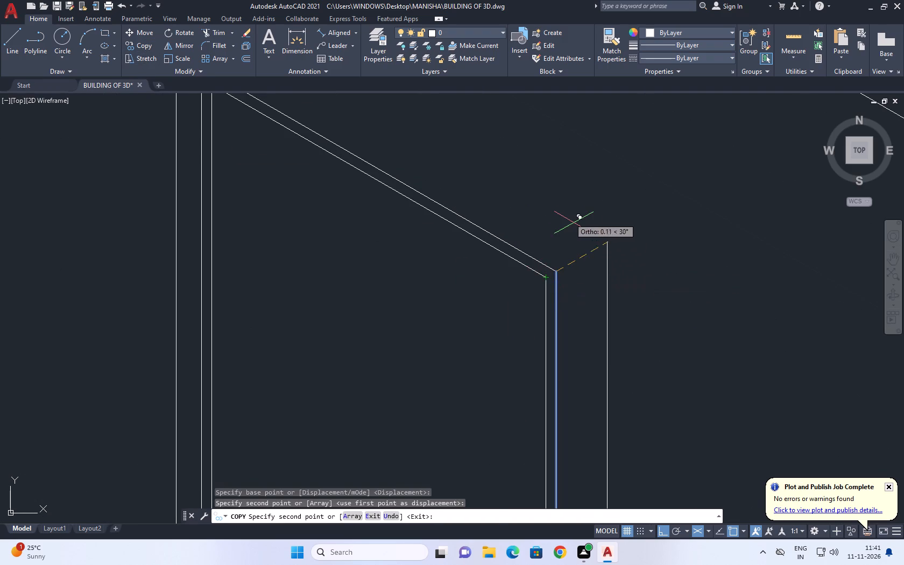
{"action": "right_click", "coordinate": [569, 217]}
{"action": "left_click", "coordinate": [610, 235]}
{"action": "scroll", "coordinate": [549, 230], "scroll_direction": "down", "scroll_amount": 5}
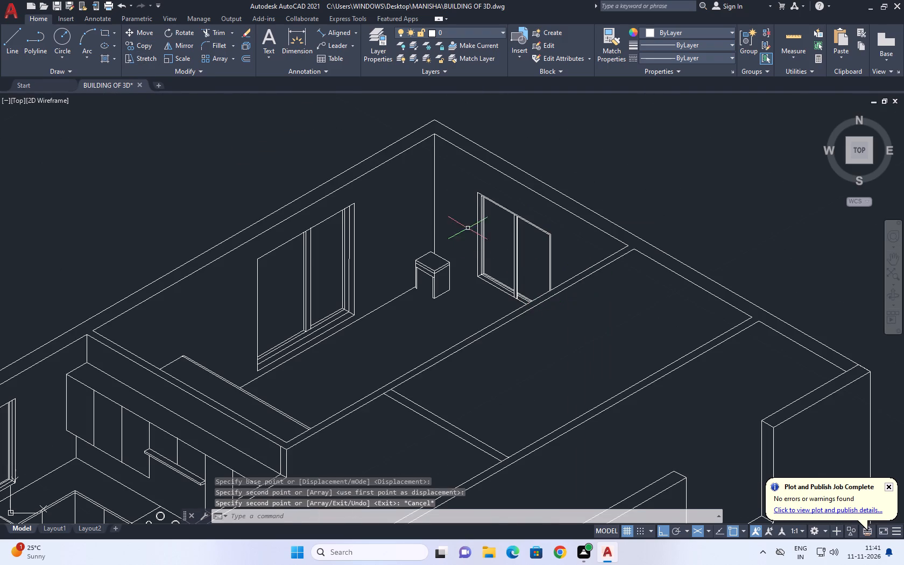
Extend the first panel's two remaining inner verticals up to the inner top frame line.
{"action": "scroll", "coordinate": [467, 223], "scroll_direction": "up", "scroll_amount": 3}
{"action": "middle_click_drag", "start_coordinate": [543, 206], "coordinate": [545, 224]}
{"action": "scroll", "coordinate": [498, 213], "scroll_direction": "up", "scroll_amount": 2}
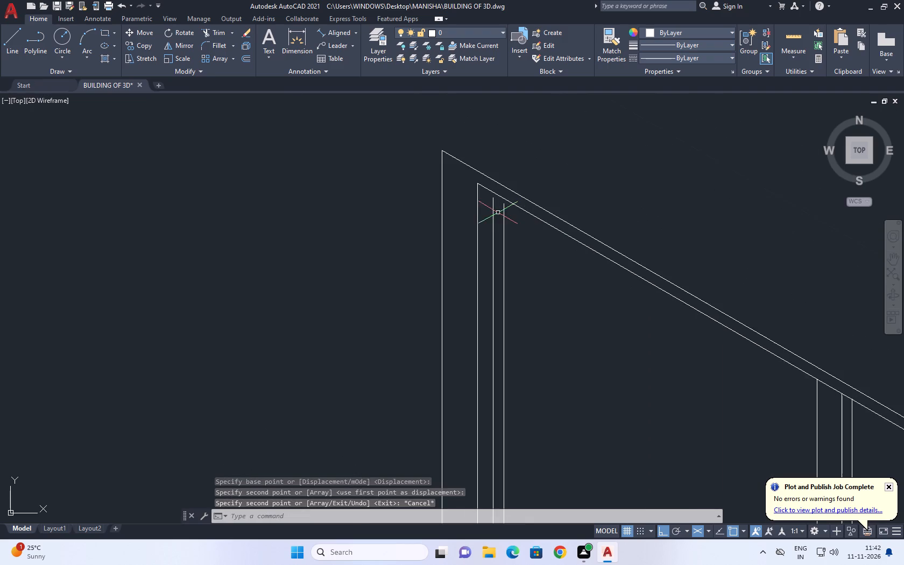
{"action": "middle_click_drag", "start_coordinate": [498, 213], "coordinate": [506, 245]}
{"action": "key", "text": "e"}
{"action": "type", "text": "X"}
{"action": "key", "text": "space"}
{"action": "scroll", "coordinate": [507, 245], "scroll_direction": "up", "scroll_amount": 2}
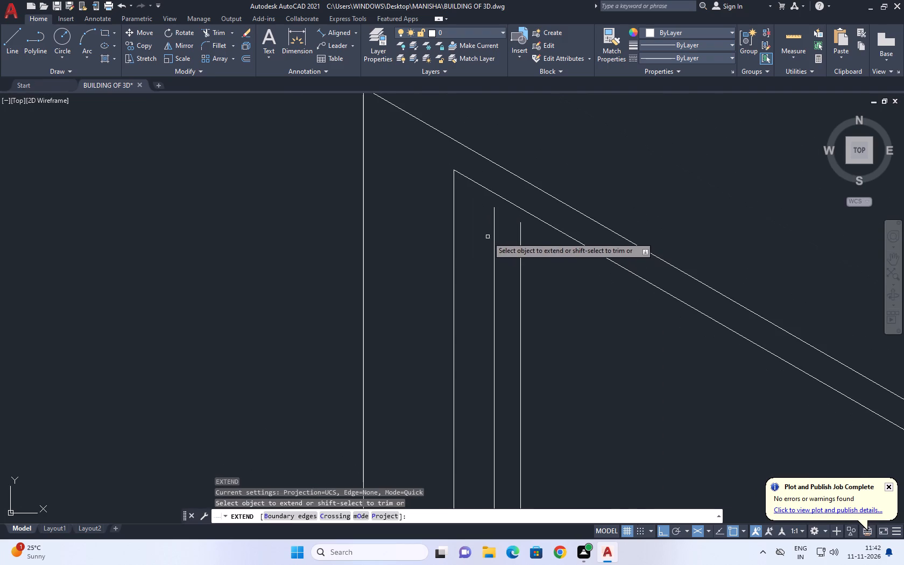
{"action": "left_click", "coordinate": [488, 237]}
{"action": "left_click", "coordinate": [536, 262]}
{"action": "right_click", "coordinate": [565, 145]}
{"action": "left_click", "coordinate": [596, 166]}
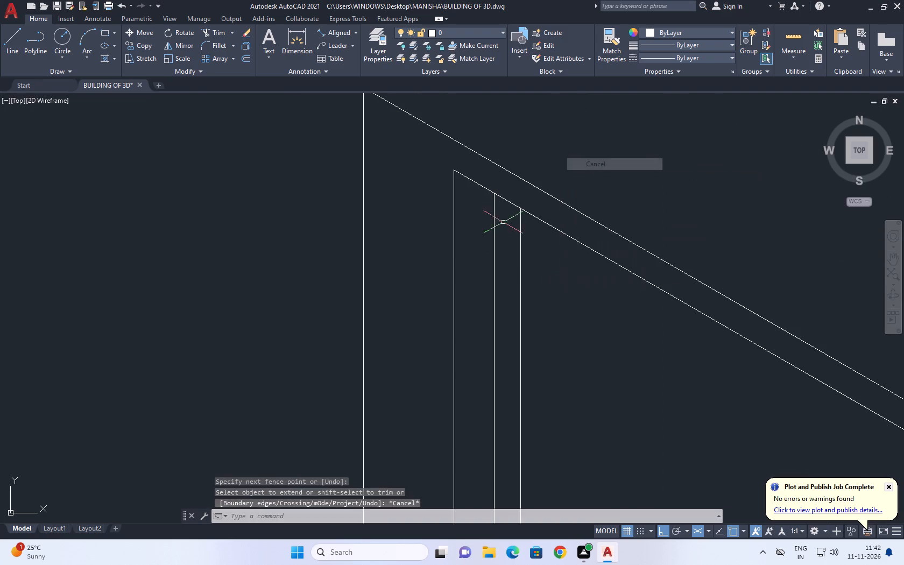
{"action": "scroll", "coordinate": [503, 225], "scroll_direction": "down", "scroll_amount": 6}
Examine the detailed two-panel opening together with the rear room and the surrounding floor of the building.
{"action": "middle_click_drag", "start_coordinate": [612, 258], "coordinate": [570, 253]}
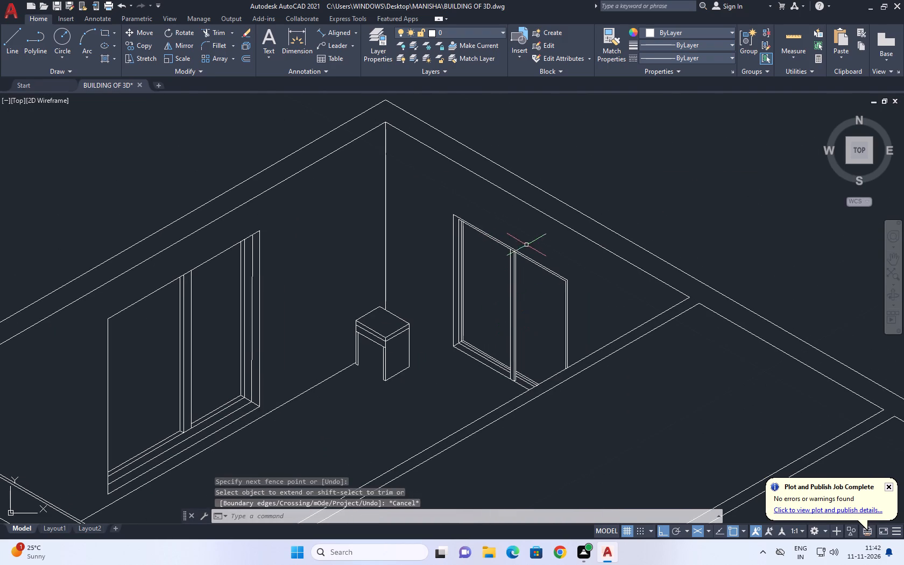
{"action": "scroll", "coordinate": [514, 234], "scroll_direction": "up", "scroll_amount": 1}
{"action": "middle_click_drag", "start_coordinate": [631, 251], "coordinate": [635, 267]}
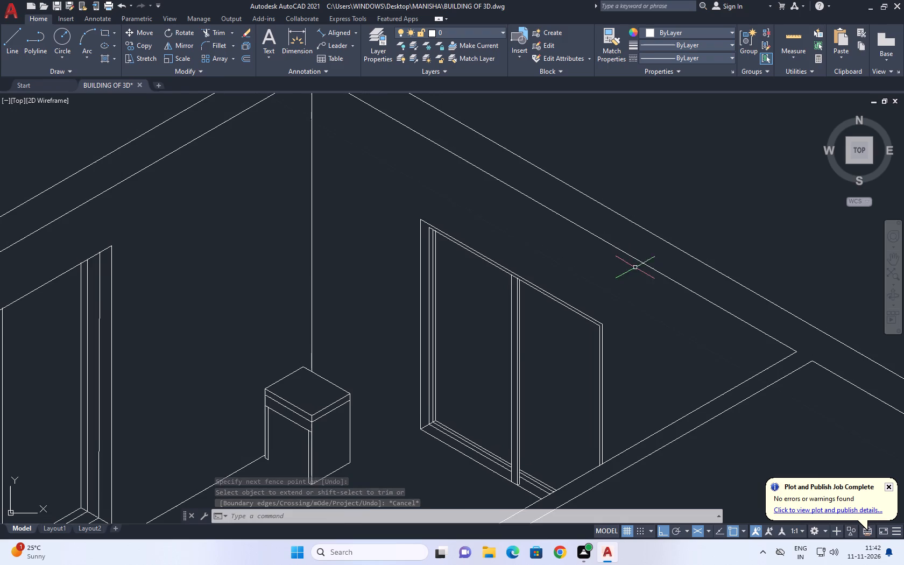
{"action": "scroll", "coordinate": [523, 240], "scroll_direction": "down", "scroll_amount": 2}
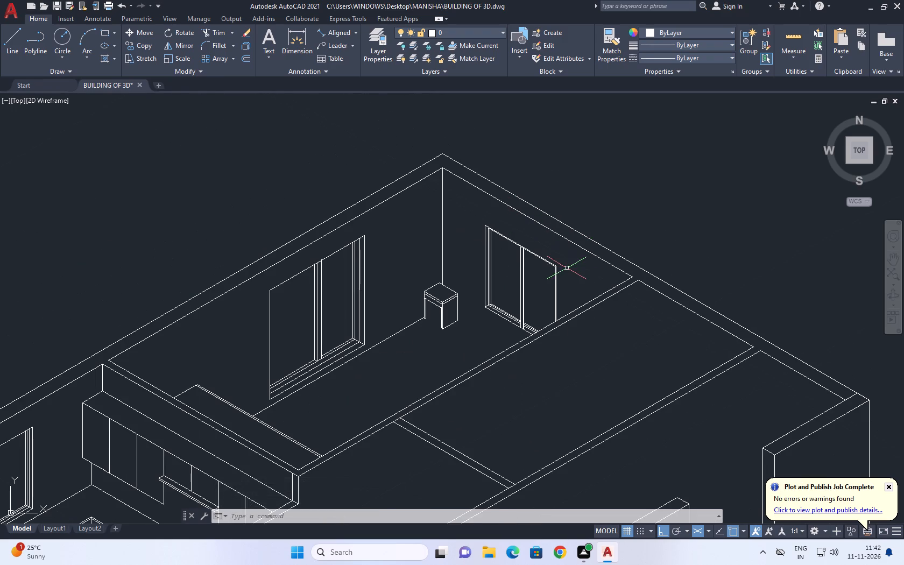
{"action": "middle_click_drag", "start_coordinate": [566, 268], "coordinate": [536, 250]}
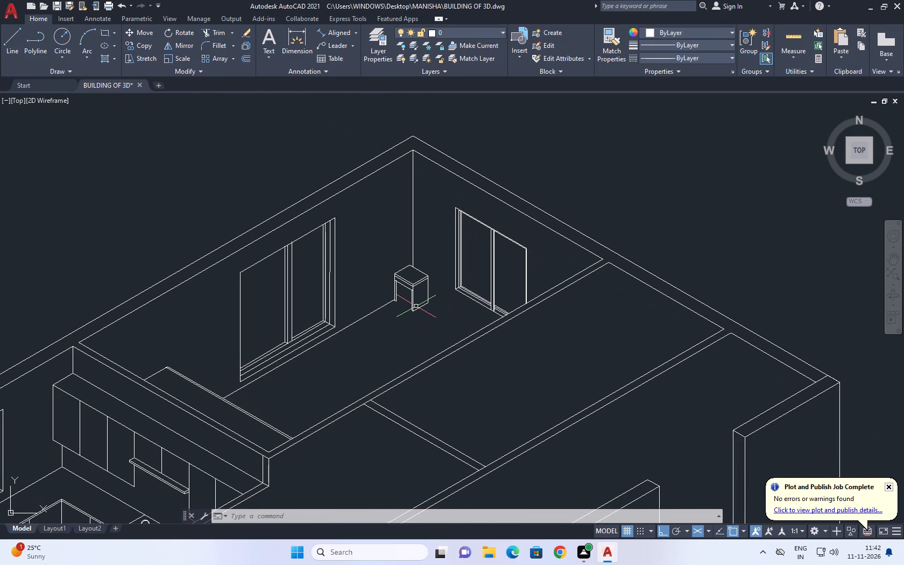
{"action": "middle_click_drag", "start_coordinate": [433, 321], "coordinate": [488, 303]}
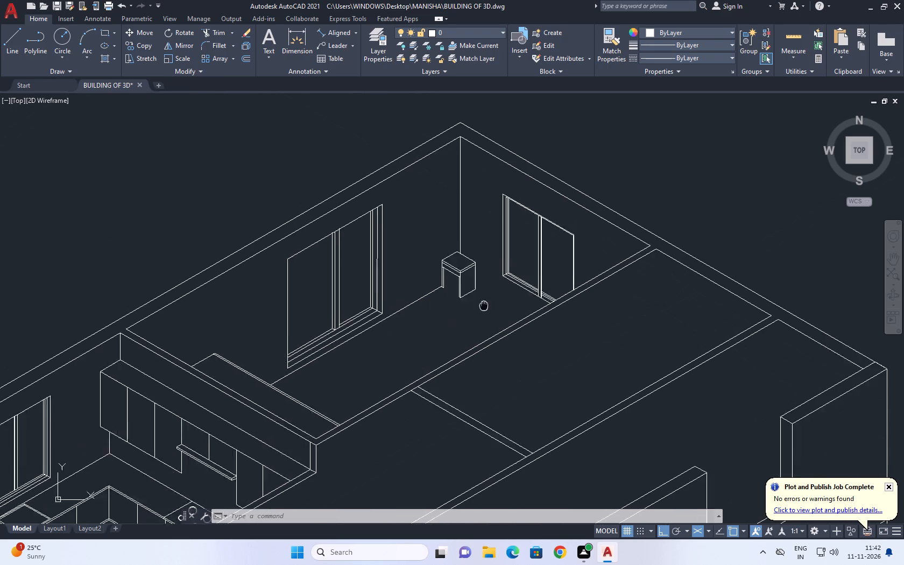
{"action": "middle_click_drag", "start_coordinate": [488, 303], "coordinate": [513, 288]}
{"action": "scroll", "coordinate": [527, 281], "scroll_direction": "up", "scroll_amount": 1}
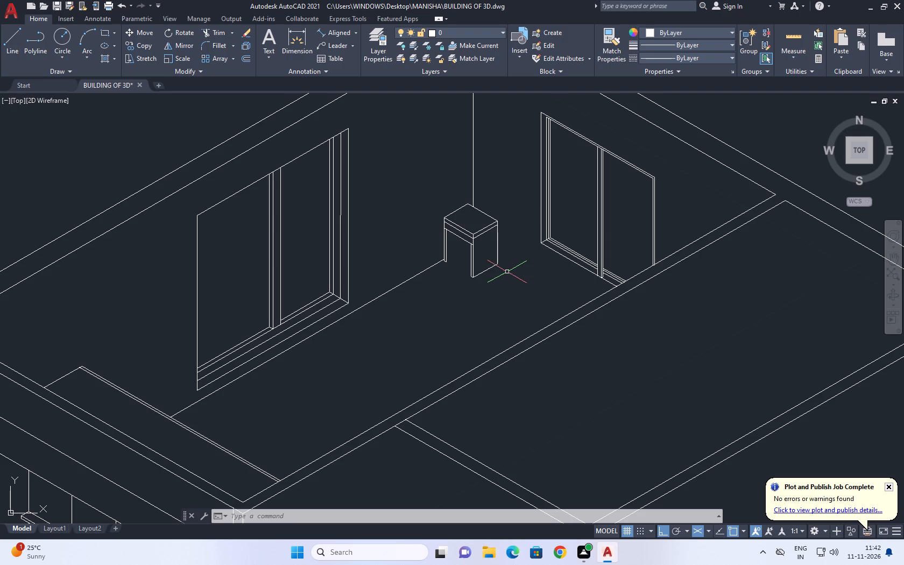
{"action": "scroll", "coordinate": [611, 367], "scroll_direction": "down", "scroll_amount": 3}
{"action": "middle_click_drag", "start_coordinate": [688, 368], "coordinate": [688, 368]}
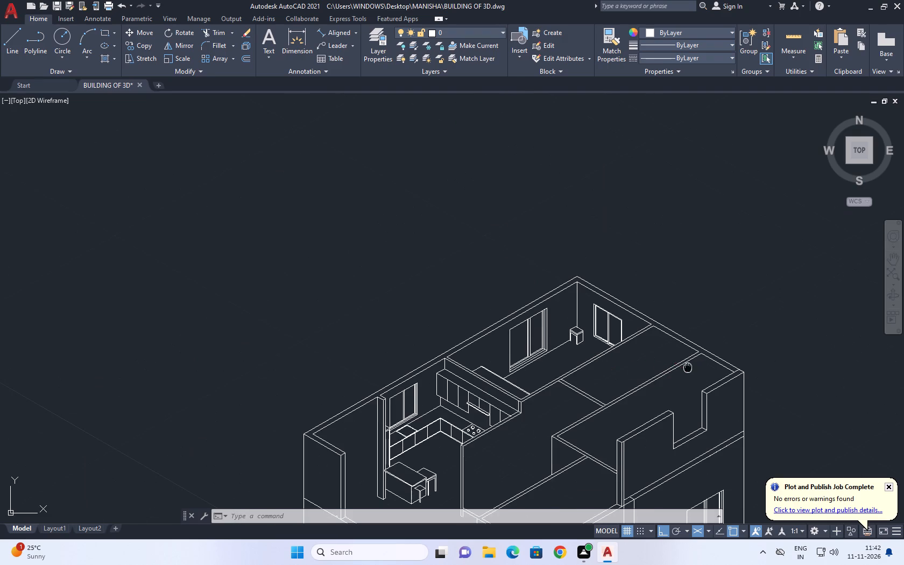
{"action": "middle_click_drag", "start_coordinate": [688, 368], "coordinate": [662, 263]}
{"action": "scroll", "coordinate": [656, 261], "scroll_direction": "up", "scroll_amount": 1}
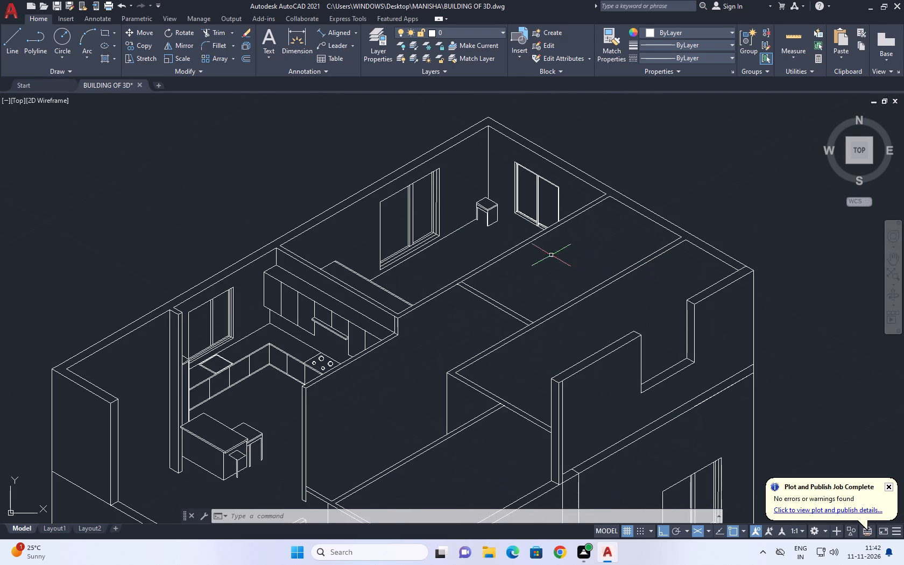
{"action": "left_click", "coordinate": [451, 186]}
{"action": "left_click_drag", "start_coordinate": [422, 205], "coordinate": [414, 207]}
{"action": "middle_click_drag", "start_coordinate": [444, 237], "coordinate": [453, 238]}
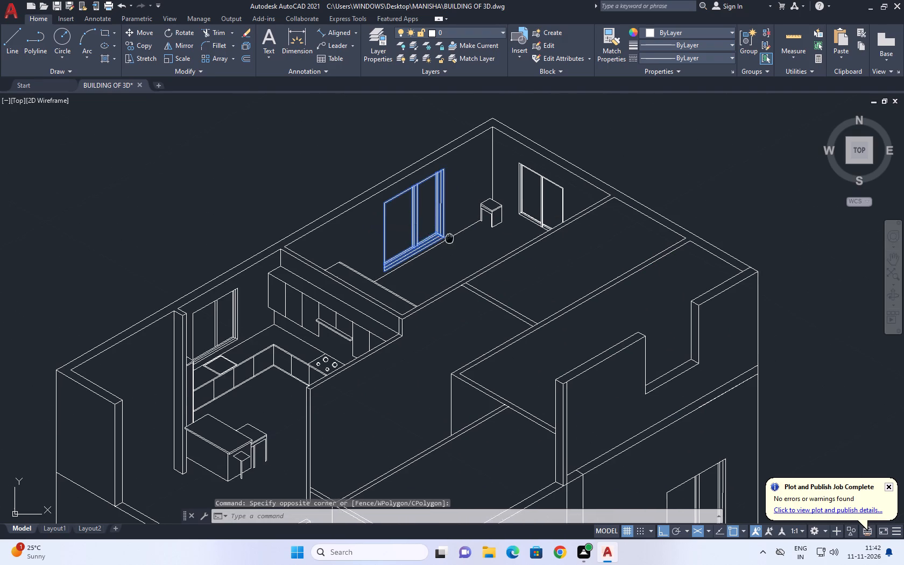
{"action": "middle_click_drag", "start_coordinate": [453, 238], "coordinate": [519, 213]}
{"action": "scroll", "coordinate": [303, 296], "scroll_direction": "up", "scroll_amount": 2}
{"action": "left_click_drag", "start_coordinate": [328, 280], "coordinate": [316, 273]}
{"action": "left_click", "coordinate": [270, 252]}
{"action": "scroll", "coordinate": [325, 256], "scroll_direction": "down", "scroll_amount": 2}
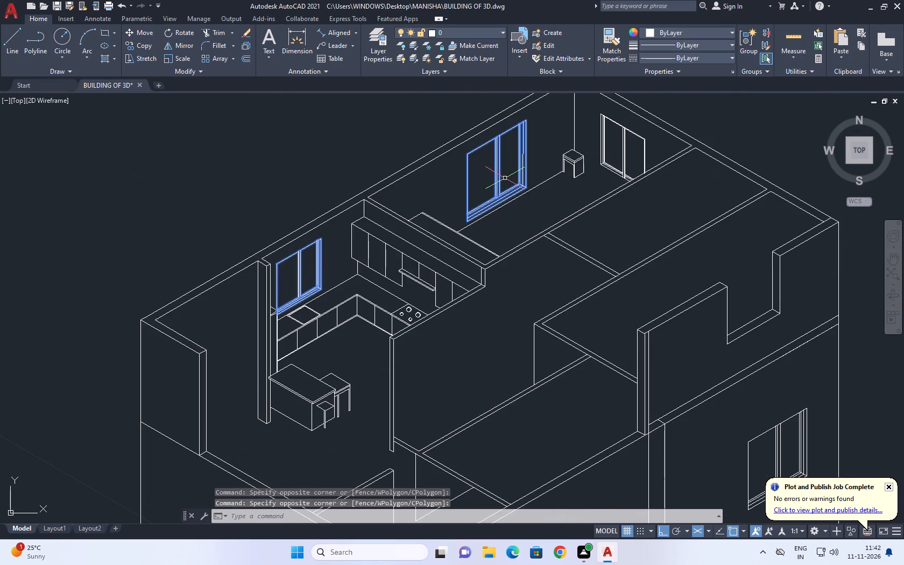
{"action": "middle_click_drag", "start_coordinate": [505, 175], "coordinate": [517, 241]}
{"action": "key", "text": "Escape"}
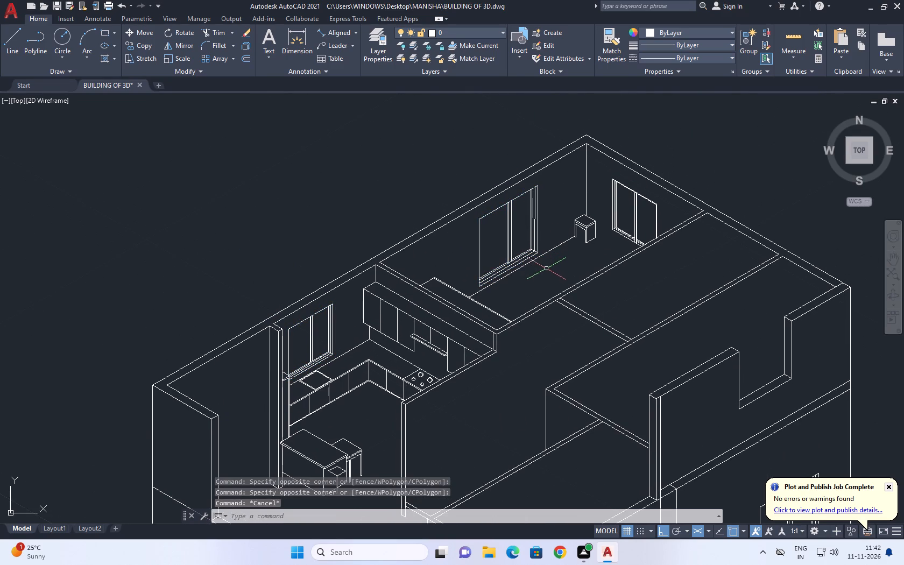
Open the rear room's large window block, WINDOW 1, for editing in the Block Editor.
{"action": "scroll", "coordinate": [524, 231], "scroll_direction": "up", "scroll_amount": 2}
{"action": "left_click", "coordinate": [573, 204]}
{"action": "left_click_drag", "start_coordinate": [535, 210], "coordinate": [529, 208]}
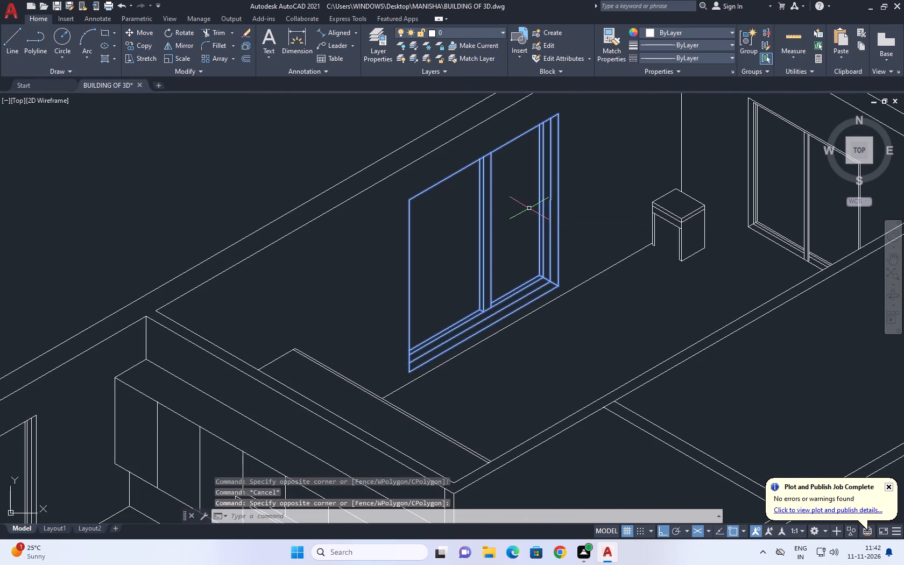
{"action": "left_click", "coordinate": [548, 215]}
{"action": "left_click", "coordinate": [548, 216]}
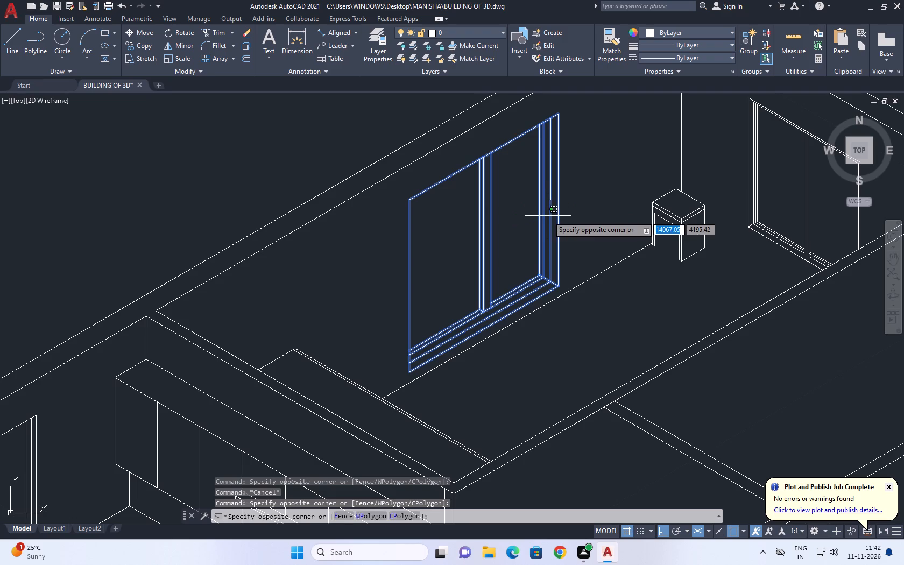
{"action": "left_click", "coordinate": [552, 211]}
{"action": "triple_click", "coordinate": [551, 216]}
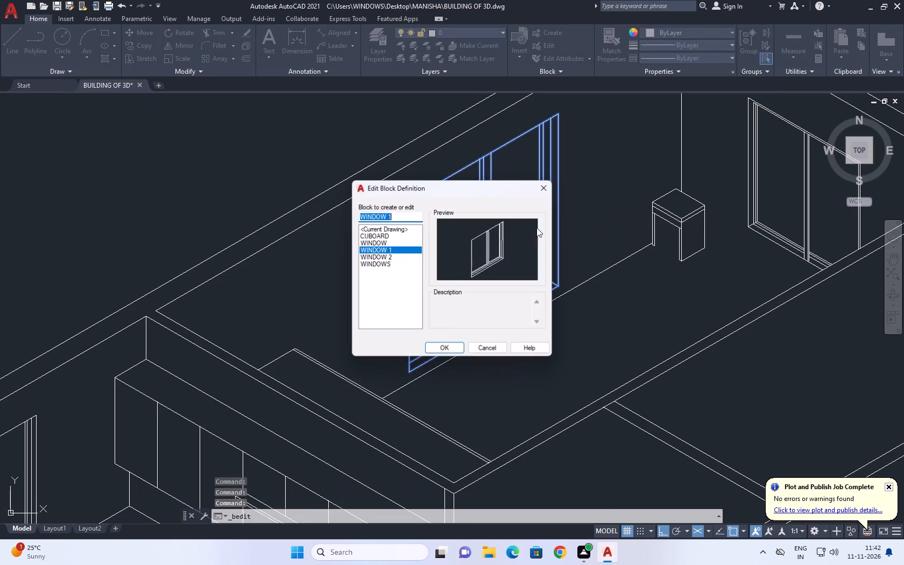
{"action": "left_click", "coordinate": [452, 348]}
Stretch the upper part of the WINDOW 1 frame straight down by 0.6 along the right isoplane.
{"action": "scroll", "coordinate": [439, 292], "scroll_direction": "down", "scroll_amount": 2}
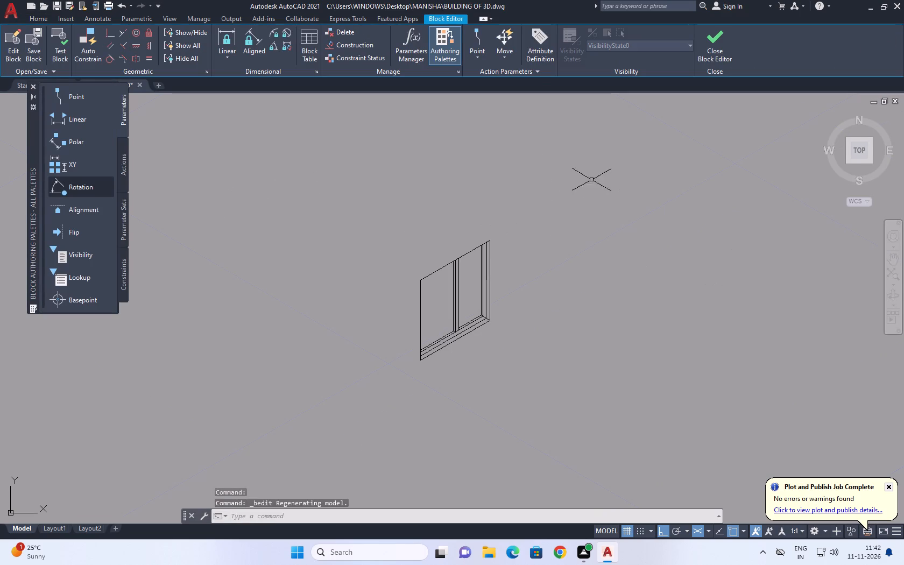
{"action": "left_click_drag", "start_coordinate": [557, 184], "coordinate": [555, 190]}
{"action": "left_click", "coordinate": [404, 292]}
{"action": "left_click_drag", "start_coordinate": [518, 187], "coordinate": [511, 185]}
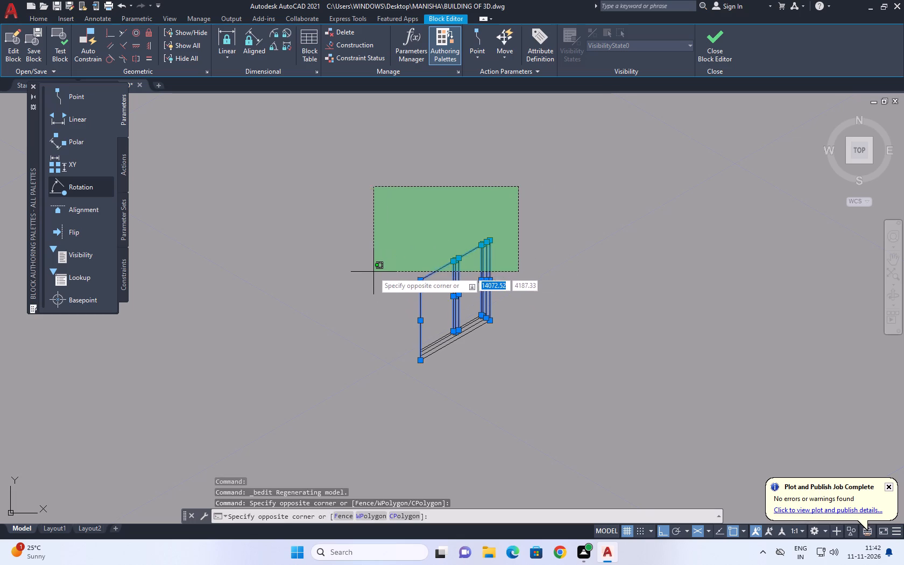
{"action": "left_click", "coordinate": [370, 288]}
{"action": "left_click", "coordinate": [32, 18]}
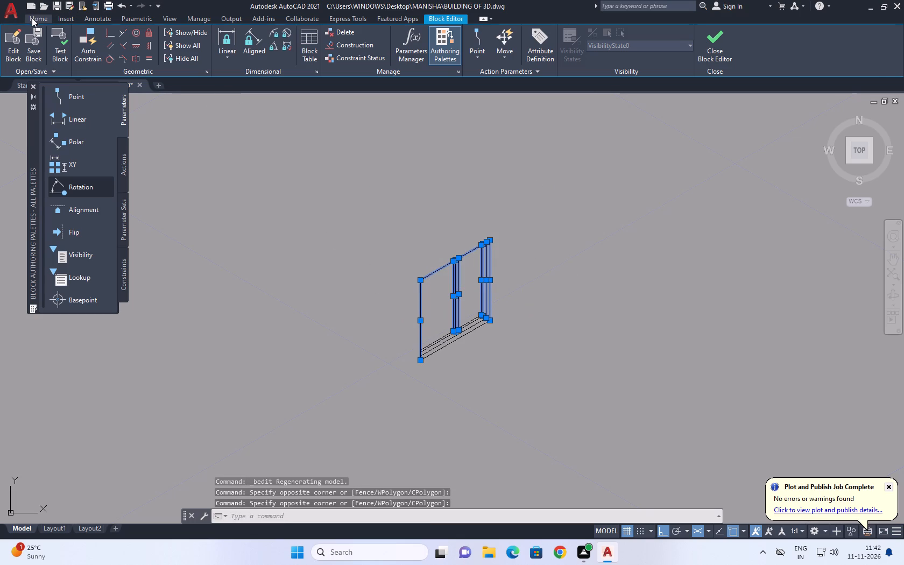
{"action": "left_click", "coordinate": [144, 54]}
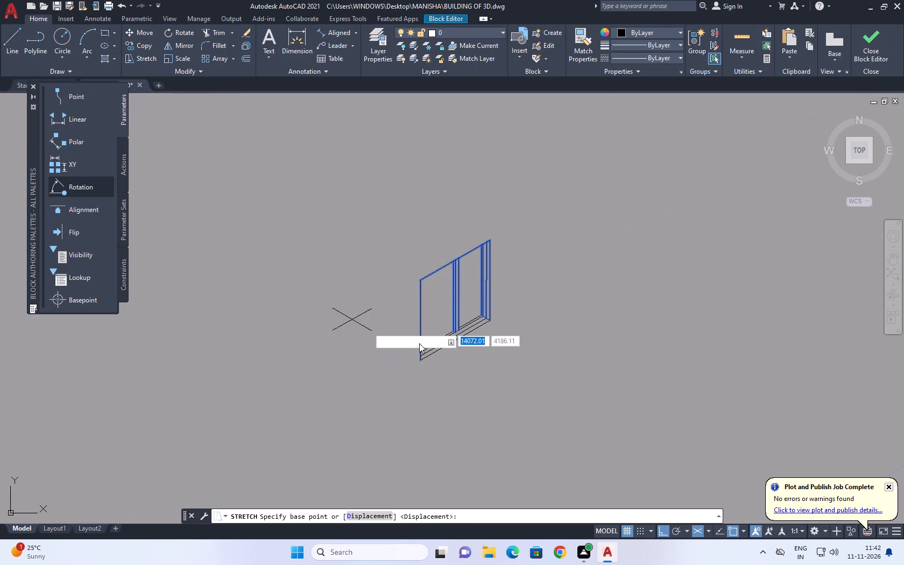
{"action": "scroll", "coordinate": [437, 293], "scroll_direction": "up", "scroll_amount": 3}
{"action": "left_click", "coordinate": [449, 245]}
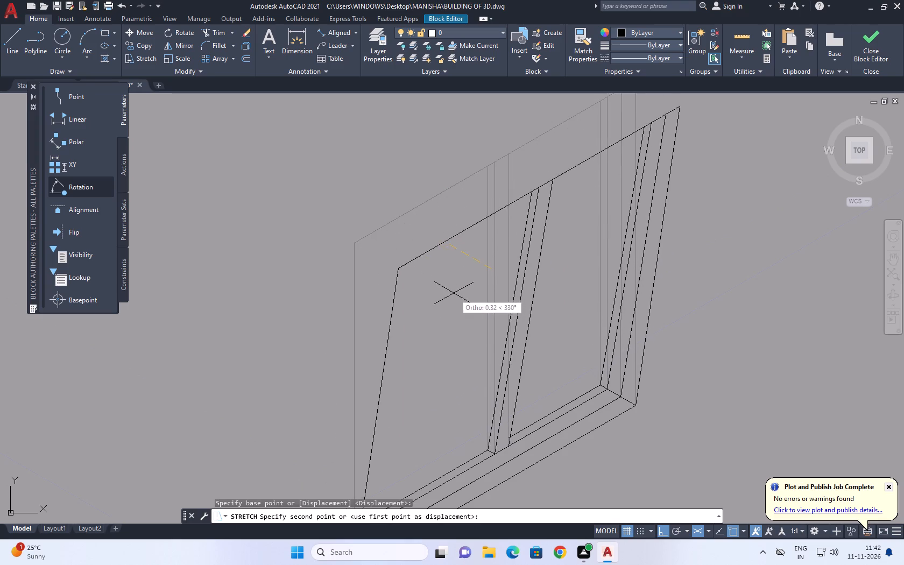
{"action": "key", "text": "F5"}
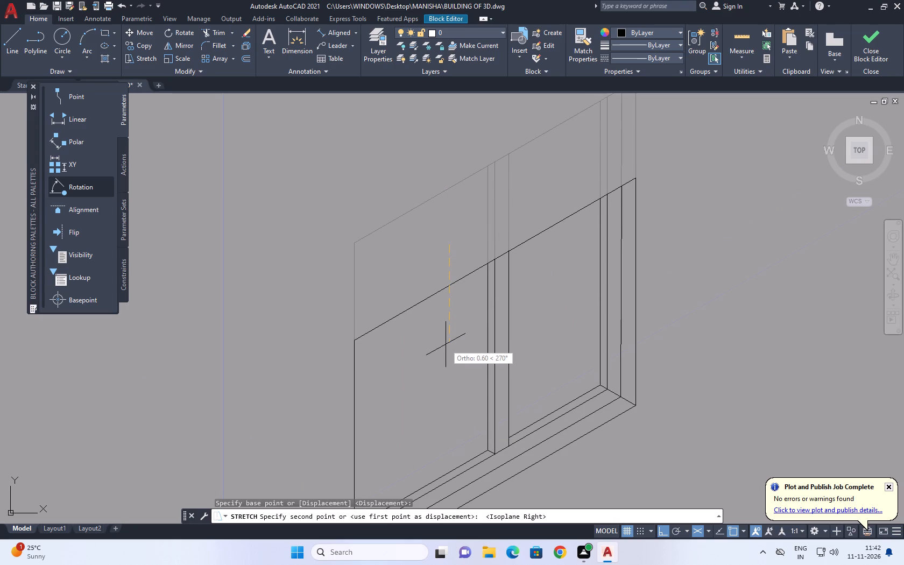
{"action": "type", "text": "0.6"}
{"action": "key", "text": "Return"}
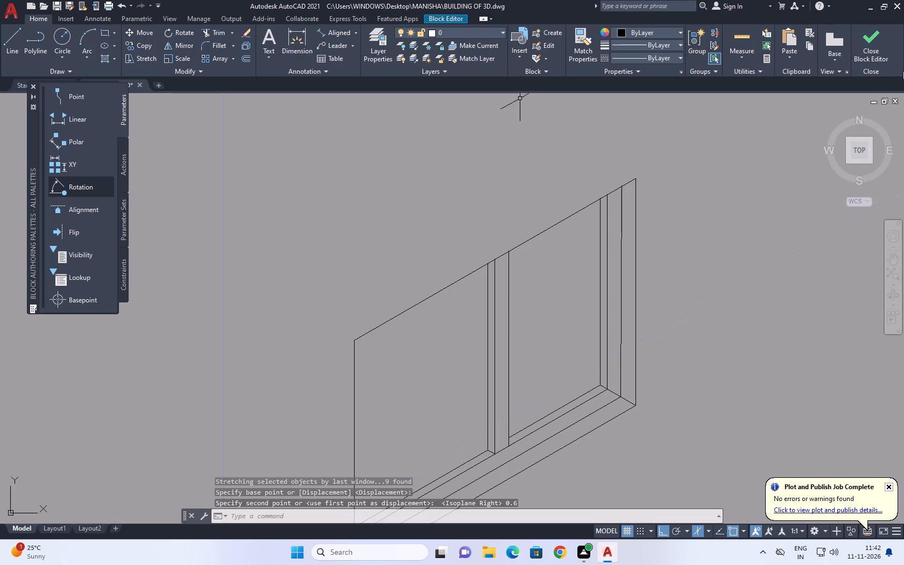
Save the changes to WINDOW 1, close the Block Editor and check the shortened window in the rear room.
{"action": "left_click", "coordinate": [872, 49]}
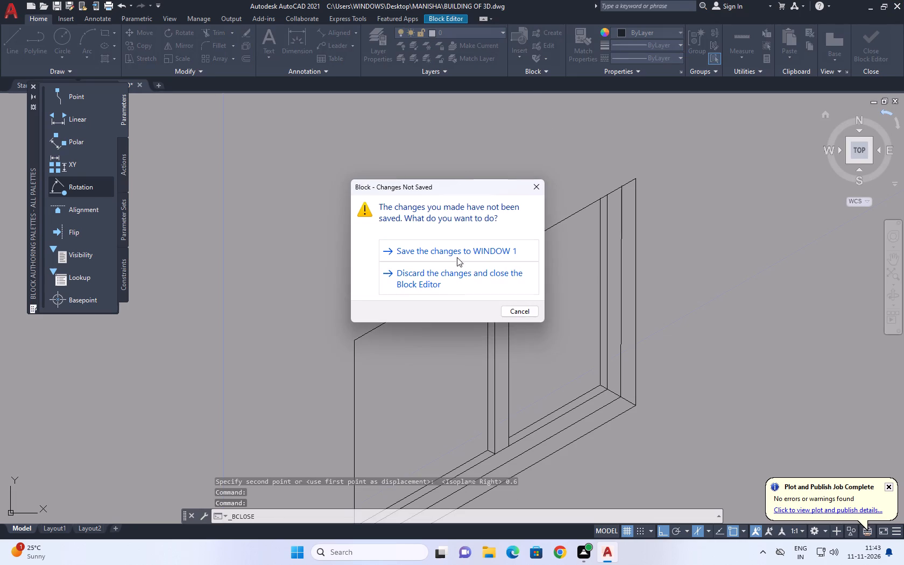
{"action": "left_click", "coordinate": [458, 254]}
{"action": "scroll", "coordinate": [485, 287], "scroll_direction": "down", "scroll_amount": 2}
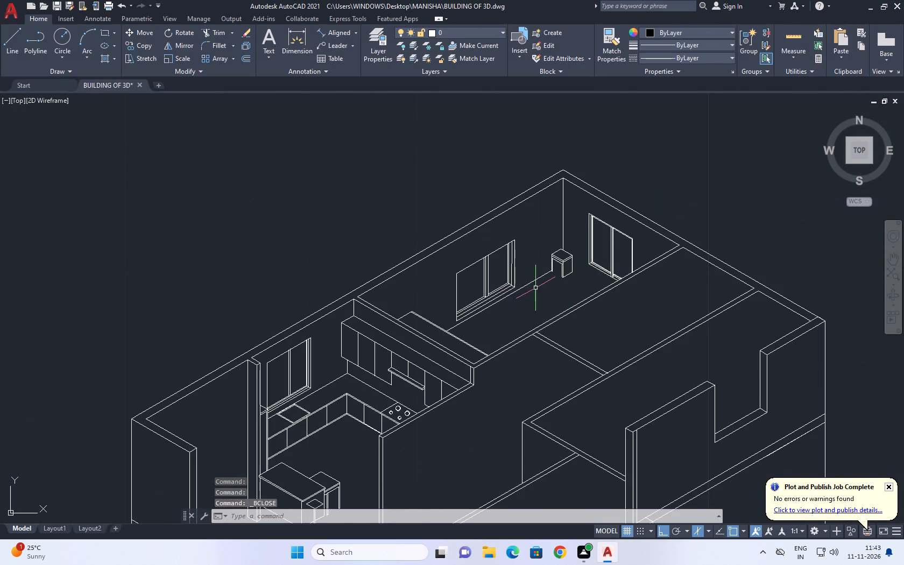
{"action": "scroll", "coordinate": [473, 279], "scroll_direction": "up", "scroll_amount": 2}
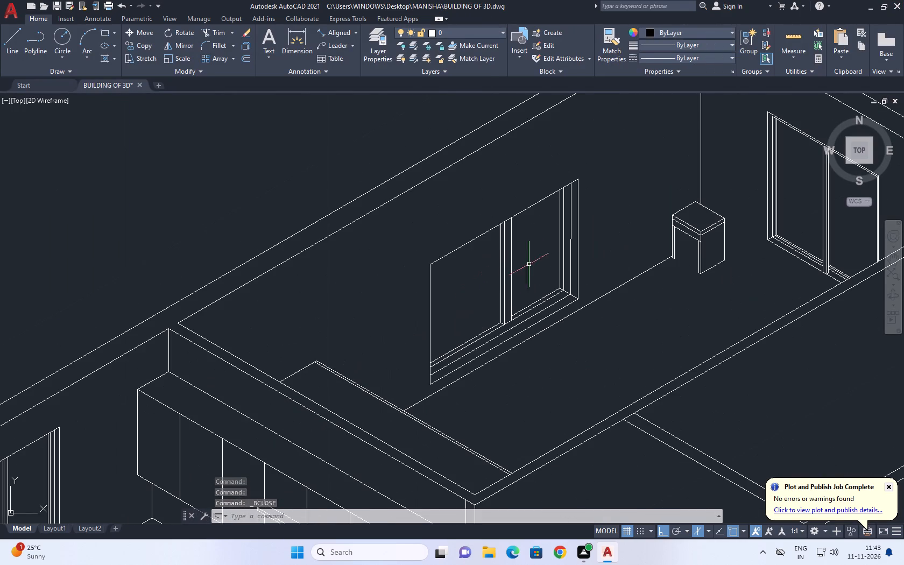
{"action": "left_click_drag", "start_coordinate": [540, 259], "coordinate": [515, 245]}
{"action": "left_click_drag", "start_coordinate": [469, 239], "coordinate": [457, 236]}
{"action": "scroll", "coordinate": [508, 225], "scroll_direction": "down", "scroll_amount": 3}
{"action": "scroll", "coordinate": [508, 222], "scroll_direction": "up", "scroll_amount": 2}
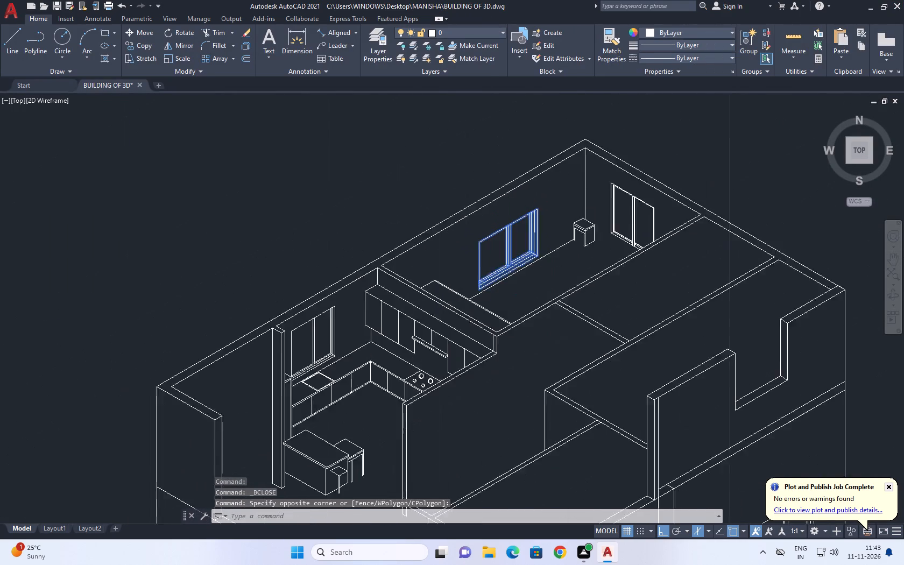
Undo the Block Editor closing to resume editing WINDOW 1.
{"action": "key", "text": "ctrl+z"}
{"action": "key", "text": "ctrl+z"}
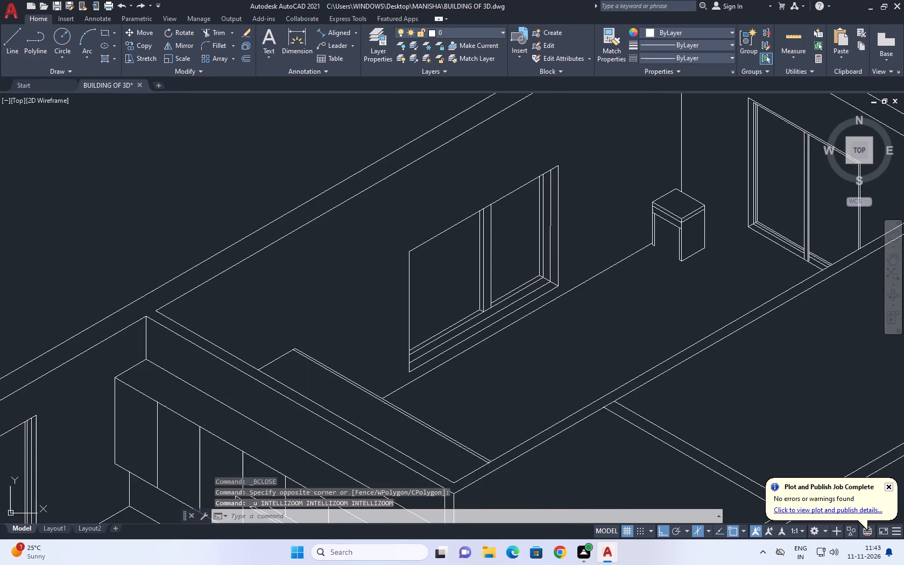
Stretch the upper part of the WINDOW 1 frame back up by 0.3.
{"action": "left_click", "coordinate": [646, 147]}
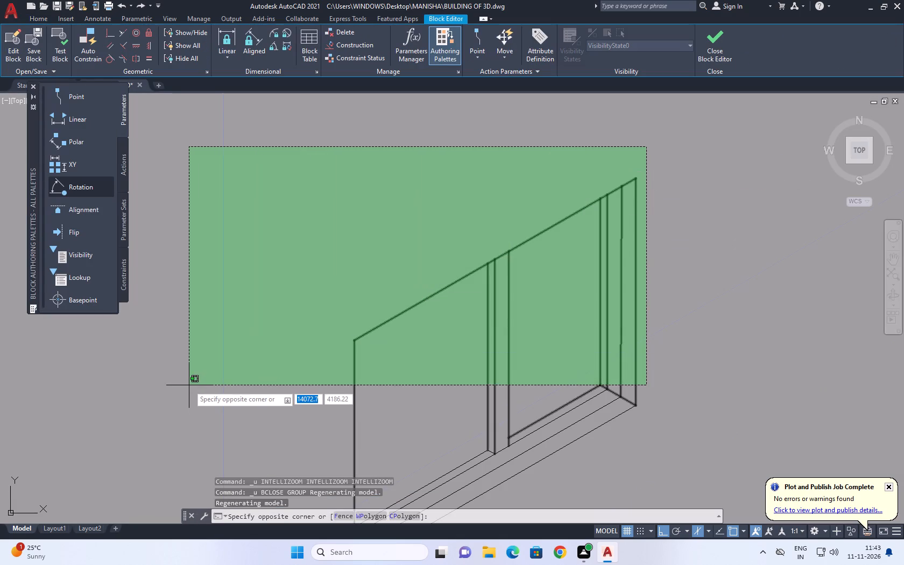
{"action": "left_click", "coordinate": [195, 376]}
{"action": "key", "text": "s"}
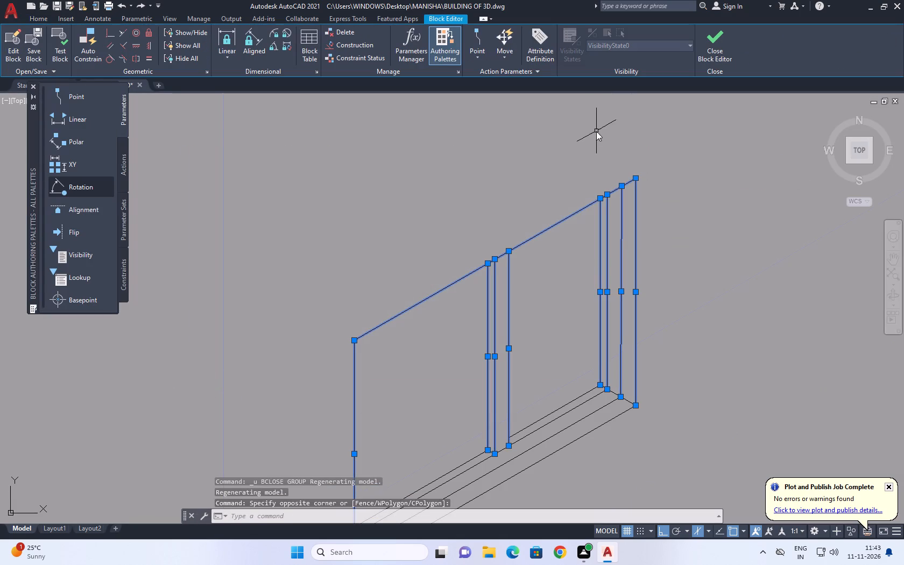
{"action": "key", "text": "space"}
{"action": "left_click", "coordinate": [494, 246]}
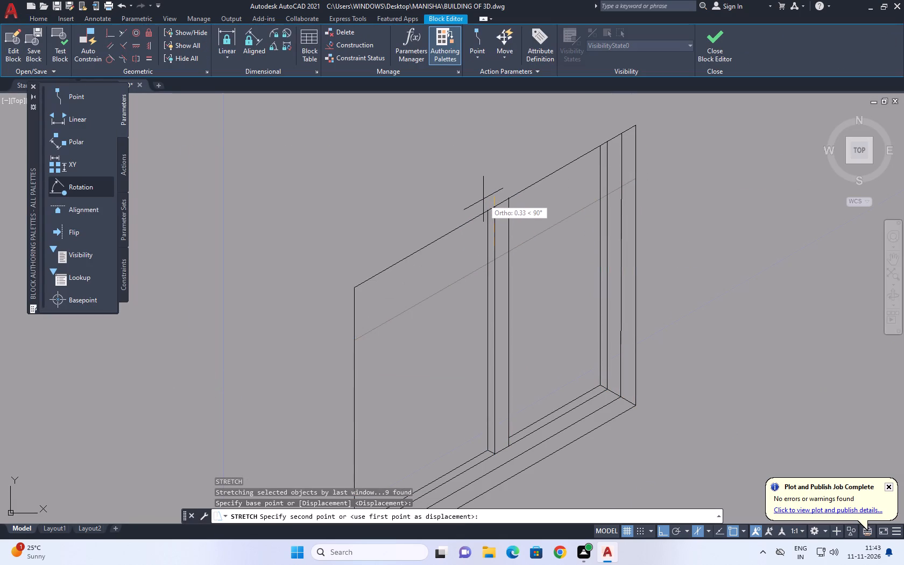
{"action": "type", "text": "0.3"}
{"action": "key", "text": "Return"}
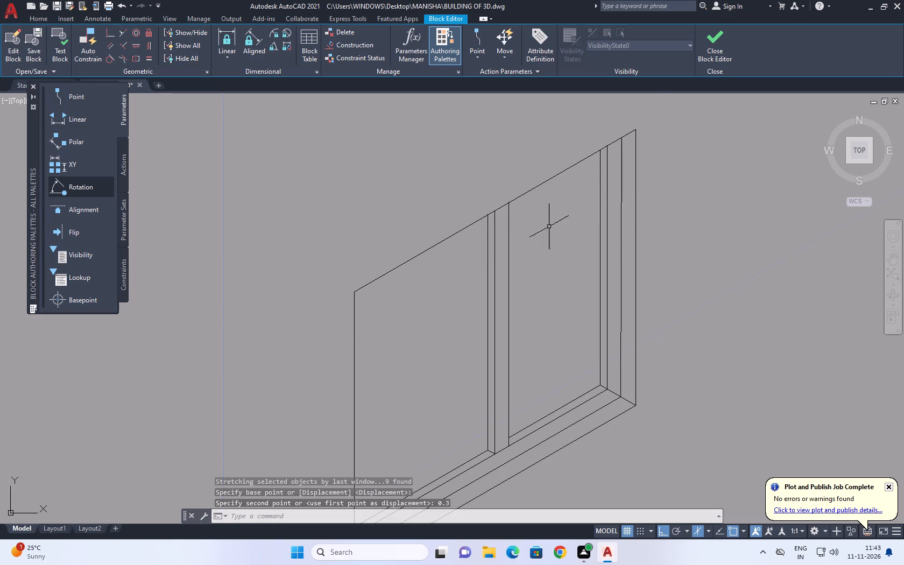
Close the Block Editor, saving the changes to all WINDOW 1 references.
{"action": "left_click", "coordinate": [699, 59]}
{"action": "left_click", "coordinate": [467, 272]}
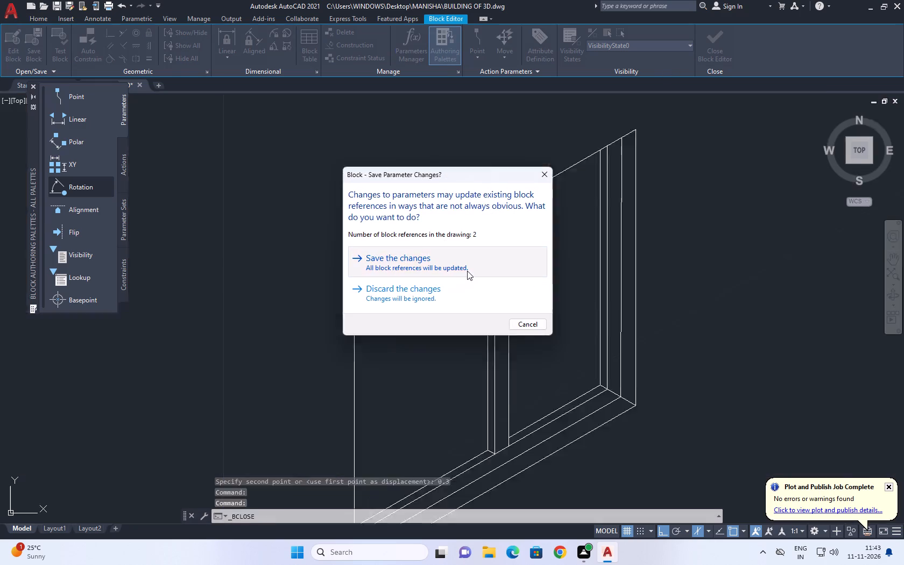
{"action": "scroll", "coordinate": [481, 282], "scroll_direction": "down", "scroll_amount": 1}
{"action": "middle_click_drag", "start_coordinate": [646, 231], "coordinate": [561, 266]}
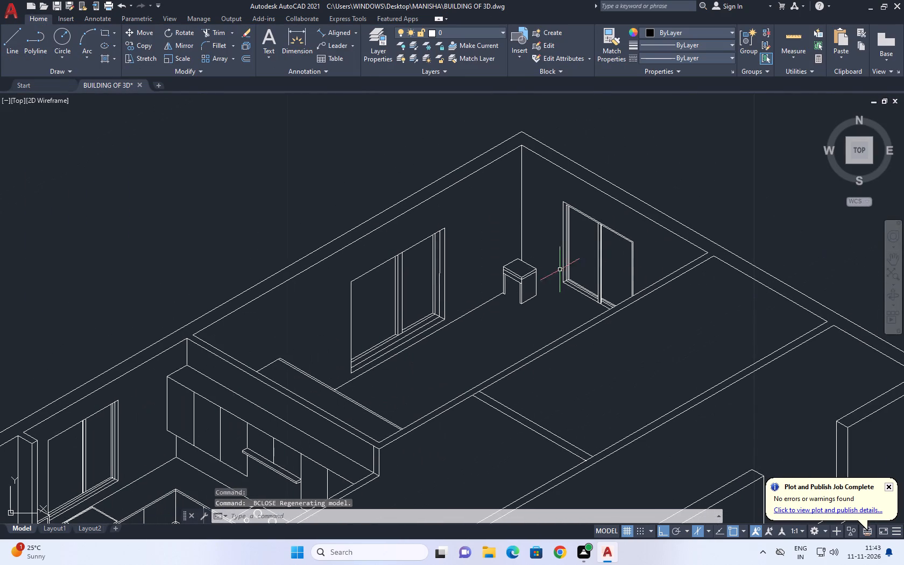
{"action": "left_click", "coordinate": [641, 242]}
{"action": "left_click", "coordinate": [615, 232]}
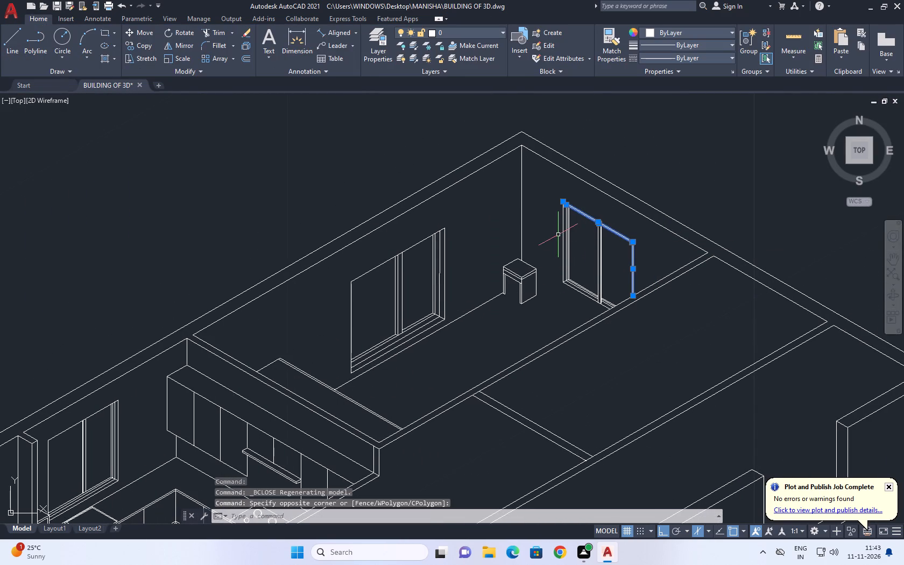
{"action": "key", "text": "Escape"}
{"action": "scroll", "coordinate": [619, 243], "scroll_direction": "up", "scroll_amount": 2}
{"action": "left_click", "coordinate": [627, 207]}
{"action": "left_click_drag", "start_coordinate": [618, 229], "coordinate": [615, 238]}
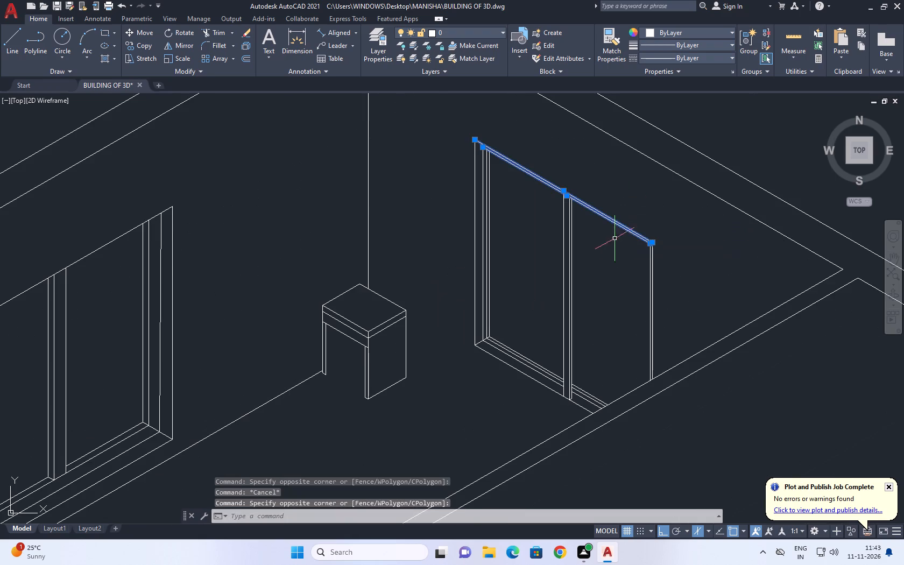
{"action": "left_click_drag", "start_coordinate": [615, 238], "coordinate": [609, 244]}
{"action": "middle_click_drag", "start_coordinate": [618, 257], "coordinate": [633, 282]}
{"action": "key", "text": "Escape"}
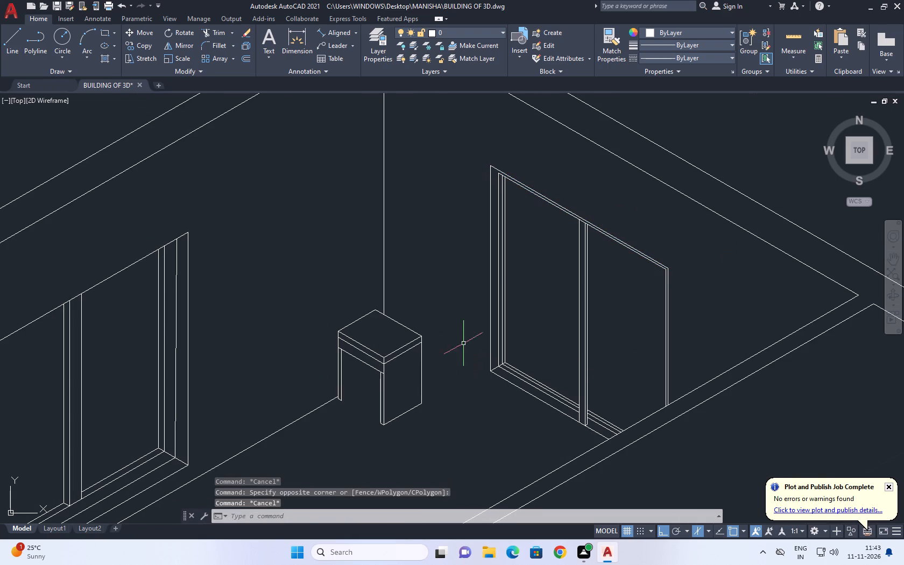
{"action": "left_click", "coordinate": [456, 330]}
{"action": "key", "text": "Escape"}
Move the two top frame lines of the rear room's two-panel opening straight down by 0.3.
{"action": "left_click", "coordinate": [679, 239]}
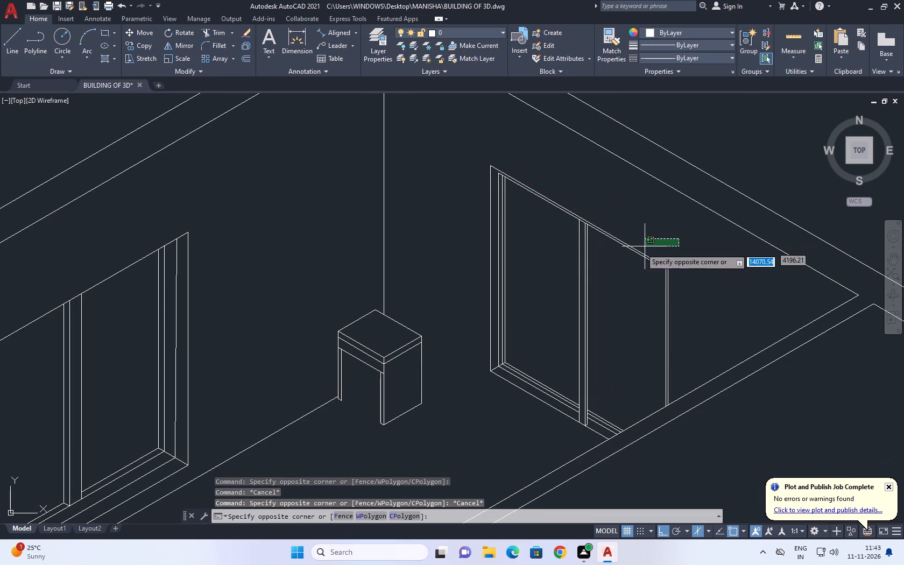
{"action": "left_click", "coordinate": [598, 258]}
{"action": "key", "text": "m"}
{"action": "key", "text": "space"}
{"action": "left_click", "coordinate": [626, 260]}
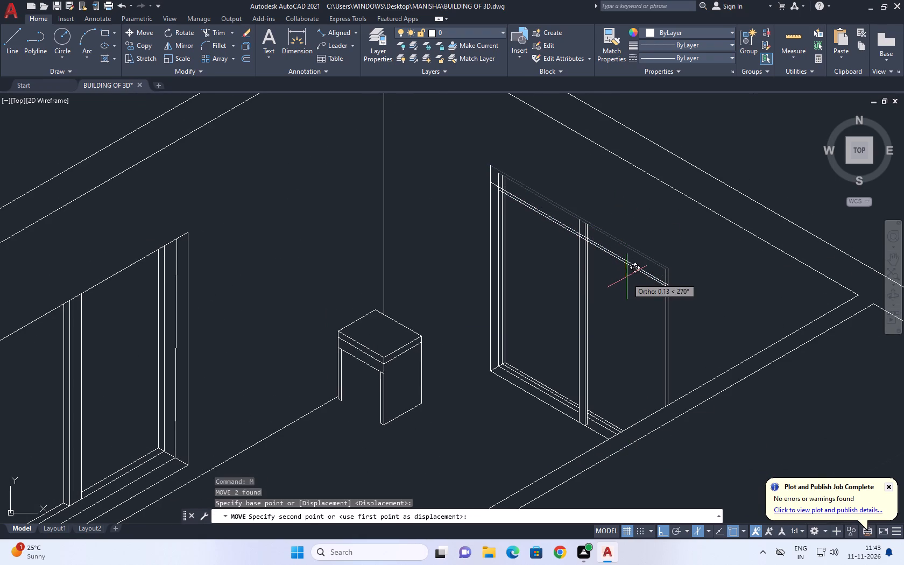
{"action": "key", "text": "0"}
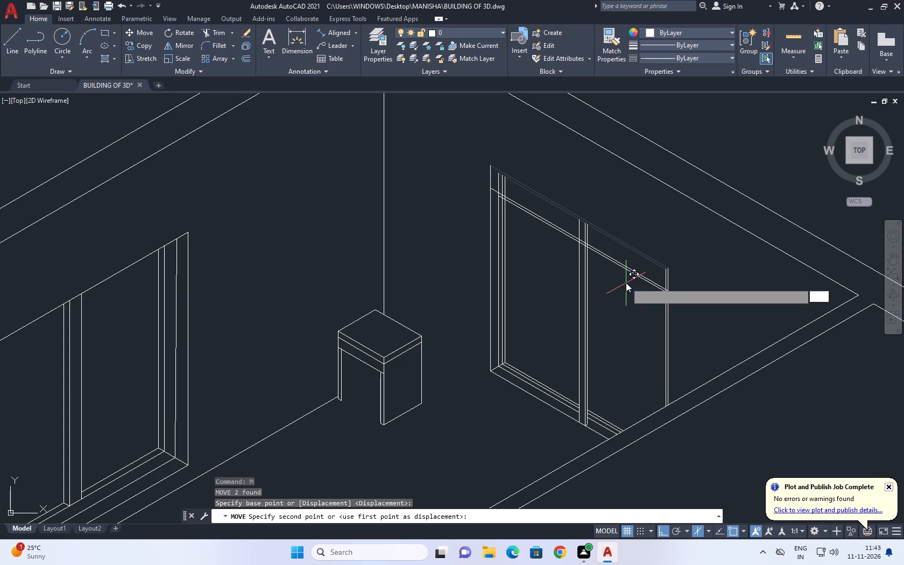
{"action": "key", "text": "period"}
{"action": "type", "text": "3"}
{"action": "key", "text": "space"}
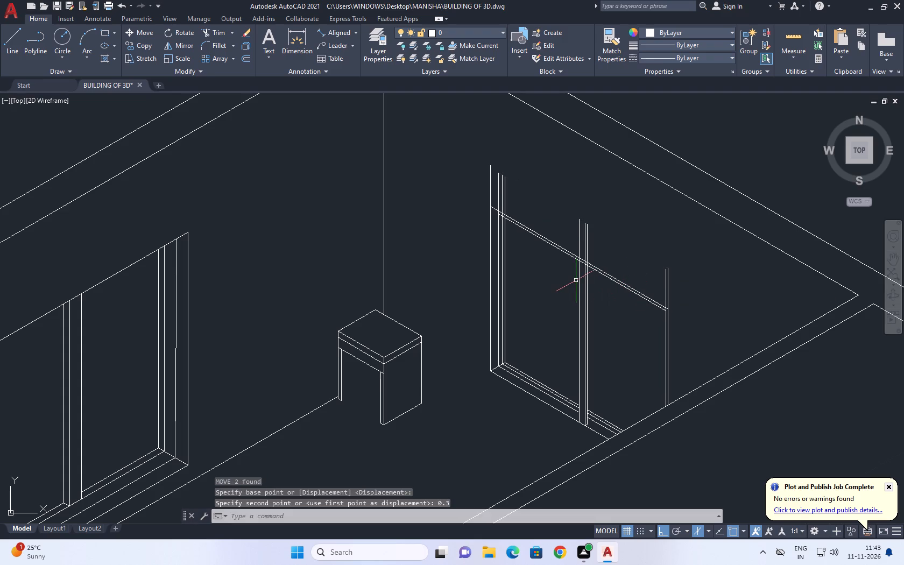
Trim all the opening's vertical lines that project above the lowered top frame lines.
{"action": "type", "text": "TR"}
{"action": "key", "text": "space"}
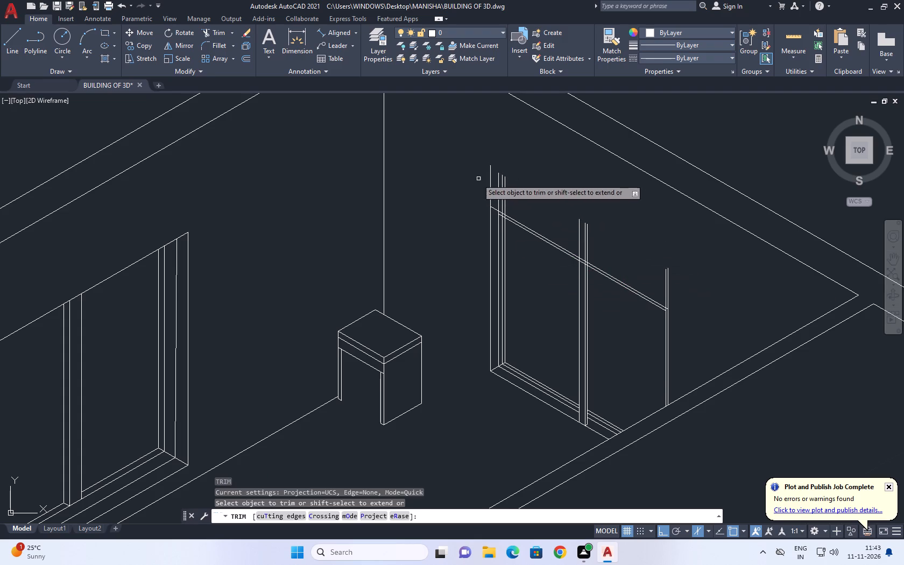
{"action": "left_click", "coordinate": [458, 173]}
{"action": "left_click", "coordinate": [684, 288]}
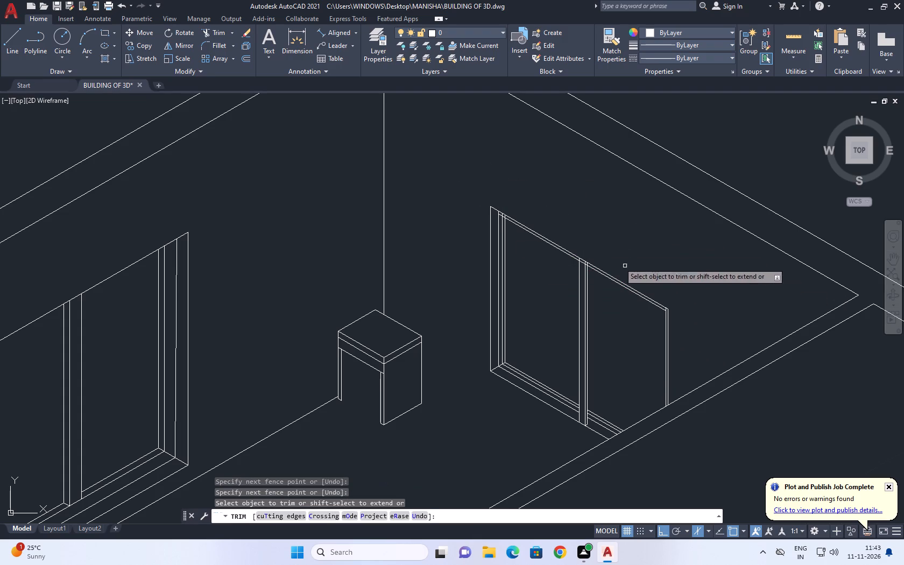
Trim the inner top line and the two inner verticals where they overlap at the first panel's upper outer corner.
{"action": "scroll", "coordinate": [508, 213], "scroll_direction": "up", "scroll_amount": 5}
{"action": "left_click", "coordinate": [464, 227]}
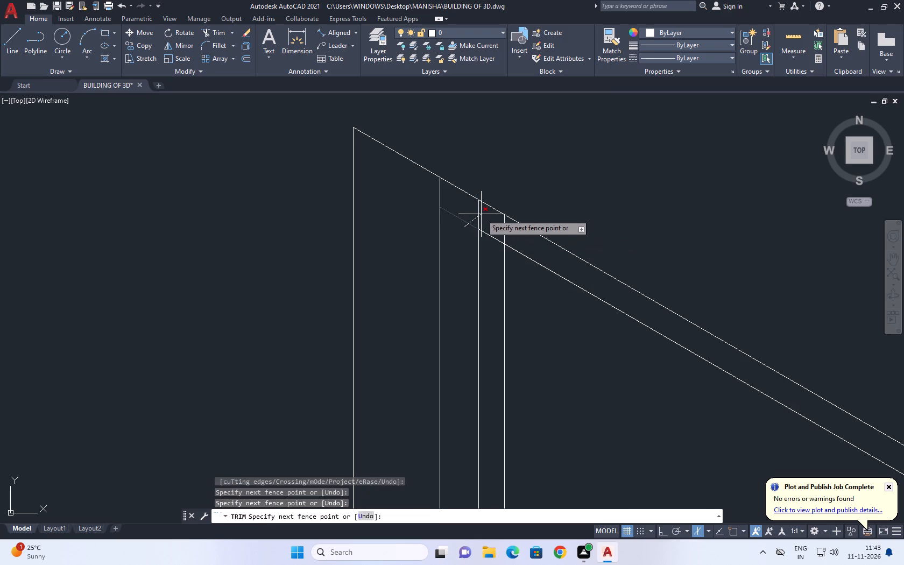
{"action": "left_click", "coordinate": [483, 214]}
{"action": "left_click", "coordinate": [492, 238]}
{"action": "left_click", "coordinate": [507, 232]}
{"action": "left_click", "coordinate": [500, 223]}
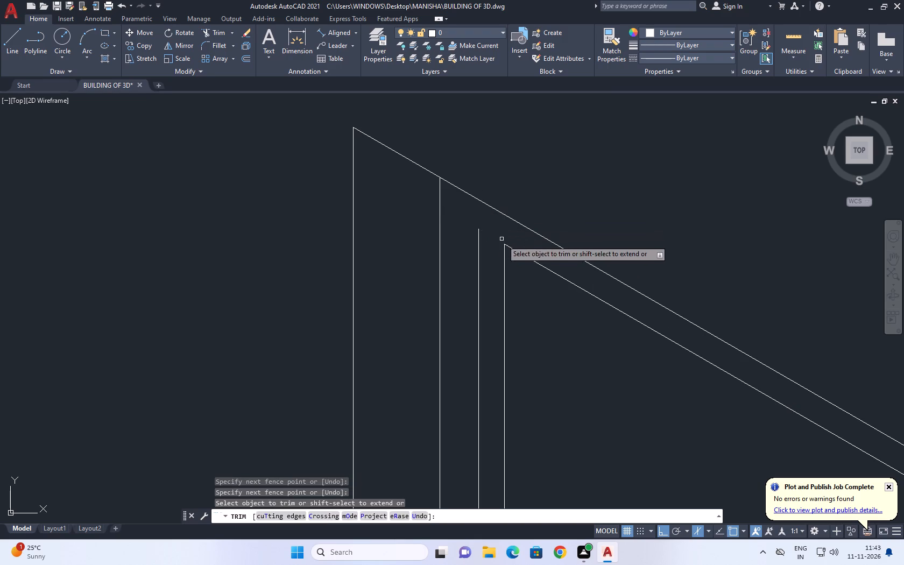
{"action": "key", "text": "Escape"}
Fillet the first panel's inner vertical and the inner top line with radius 0 to close the corner.
{"action": "key", "text": "f"}
{"action": "key", "text": "space"}
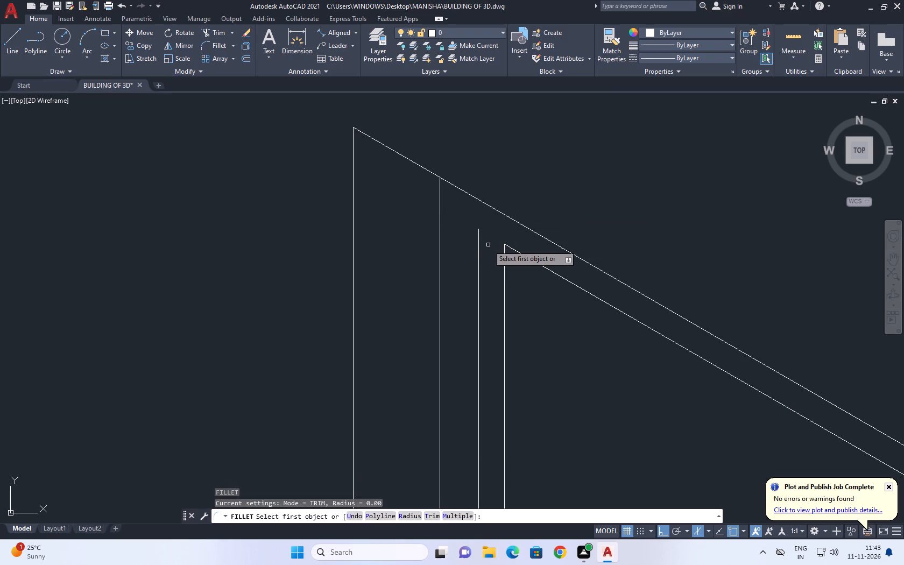
{"action": "left_click", "coordinate": [480, 240]}
{"action": "left_click", "coordinate": [508, 248]}
Trim the three middle verticals between the outer and inner top frame lines.
{"action": "scroll", "coordinate": [460, 220], "scroll_direction": "down", "scroll_amount": 3}
{"action": "middle_click_drag", "start_coordinate": [568, 274], "coordinate": [533, 236]}
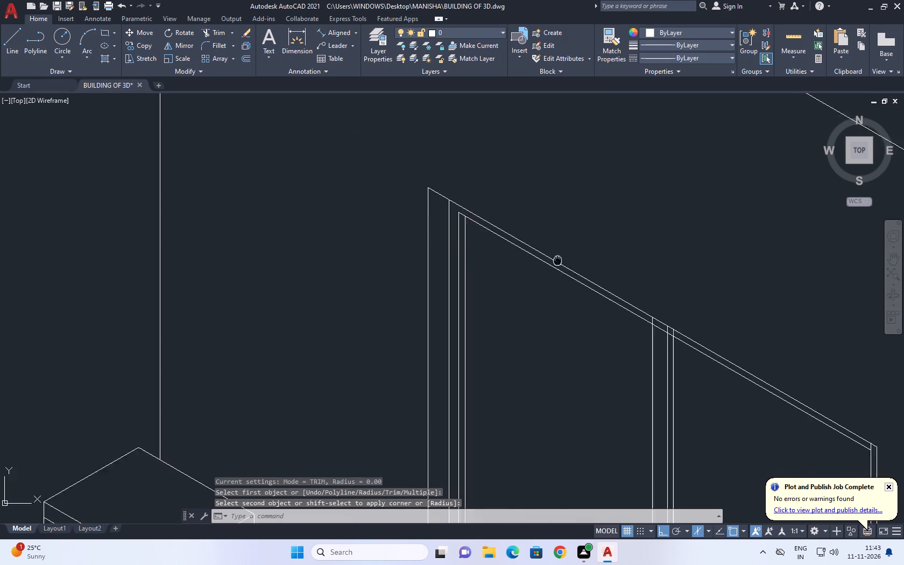
{"action": "middle_click_drag", "start_coordinate": [533, 236], "coordinate": [419, 155]}
{"action": "middle_click_drag", "start_coordinate": [511, 227], "coordinate": [491, 236]}
{"action": "type", "text": "TR"}
{"action": "key", "text": "space"}
{"action": "scroll", "coordinate": [487, 235], "scroll_direction": "up", "scroll_amount": 3}
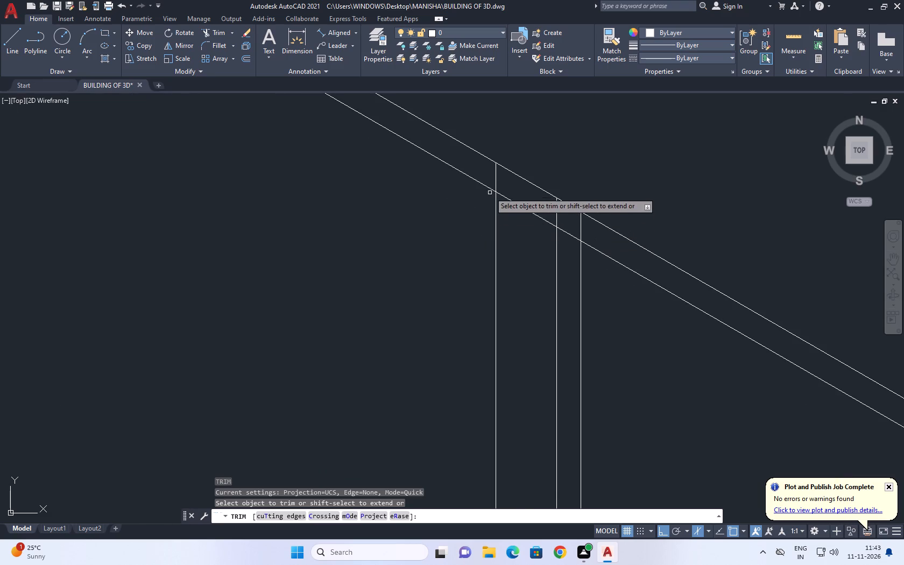
{"action": "left_click", "coordinate": [490, 182]}
{"action": "left_click", "coordinate": [584, 230]}
Trim the excess line ends between the top frame lines at the second panel's upper outer corner.
{"action": "scroll", "coordinate": [483, 200], "scroll_direction": "down", "scroll_amount": 4}
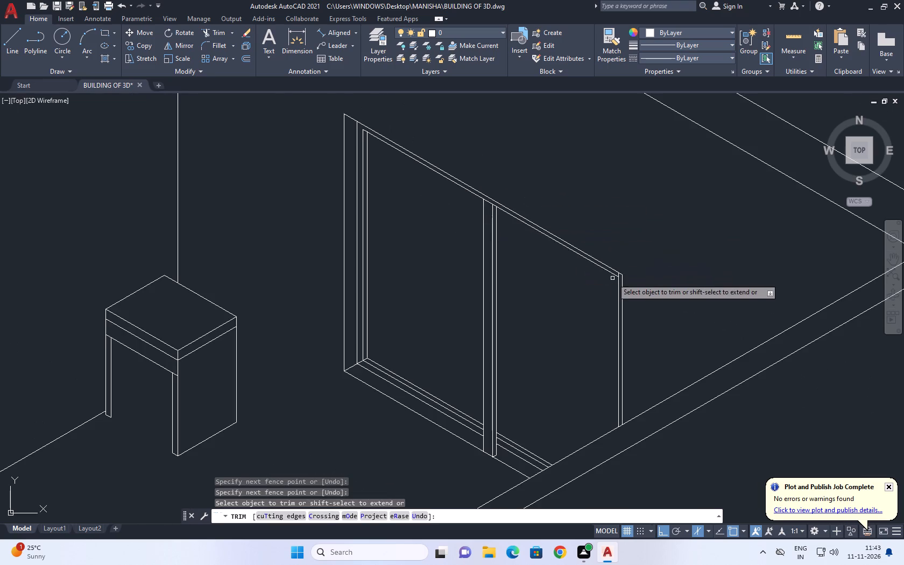
{"action": "scroll", "coordinate": [616, 279], "scroll_direction": "up", "scroll_amount": 6}
{"action": "left_click_drag", "start_coordinate": [644, 238], "coordinate": [637, 232]}
{"action": "left_click", "coordinate": [597, 213]}
{"action": "scroll", "coordinate": [560, 235], "scroll_direction": "down", "scroll_amount": 7}
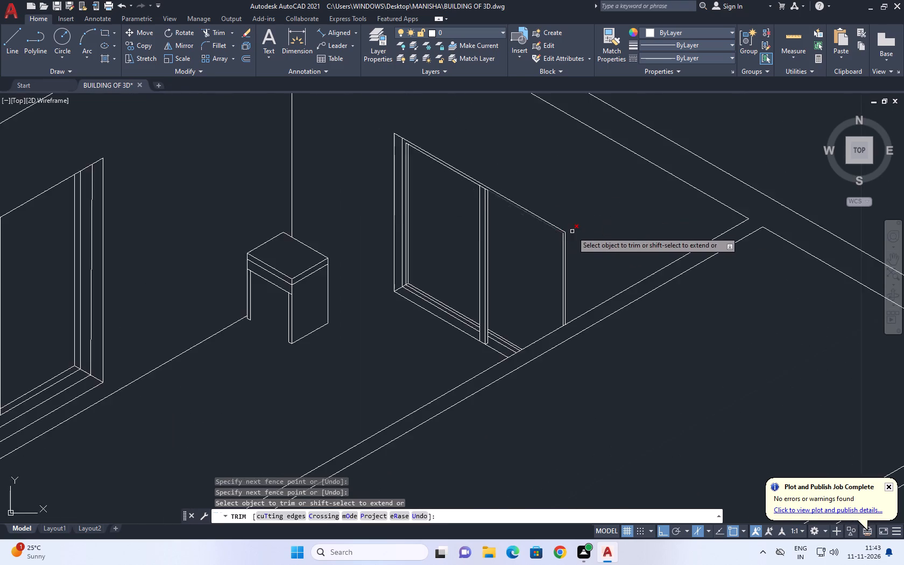
{"action": "scroll", "coordinate": [572, 231], "scroll_direction": "down", "scroll_amount": 3}
{"action": "key", "text": "Escape"}
{"action": "scroll", "coordinate": [495, 187], "scroll_direction": "up", "scroll_amount": 2}
{"action": "scroll", "coordinate": [539, 215], "scroll_direction": "up", "scroll_amount": 2}
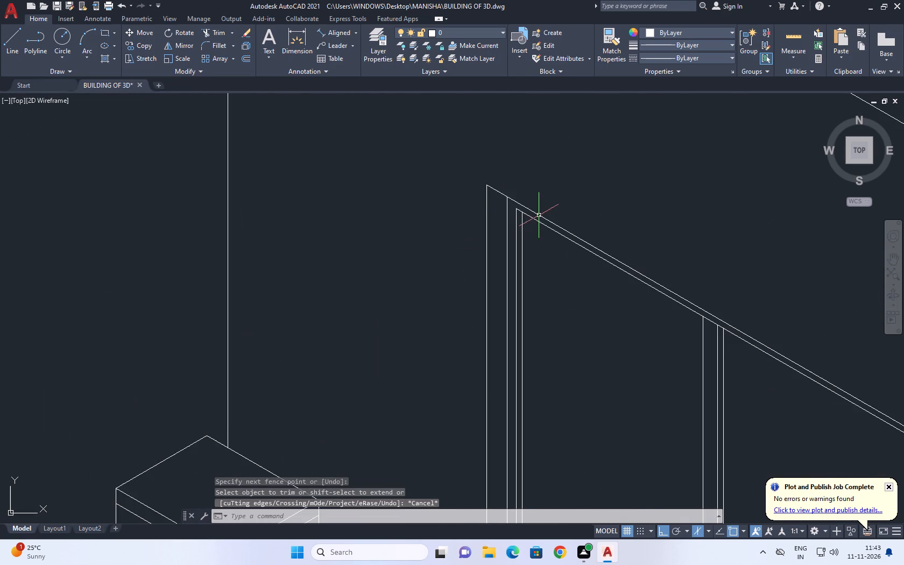
Draw a vertical wall-corner line down from where the partition meets the rear room's long wall, past the lower wall's top edge.
{"action": "middle_click_drag", "start_coordinate": [507, 200], "coordinate": [507, 222]}
{"action": "scroll", "coordinate": [506, 224], "scroll_direction": "down", "scroll_amount": 4}
{"action": "middle_click_drag", "start_coordinate": [578, 265], "coordinate": [527, 201]}
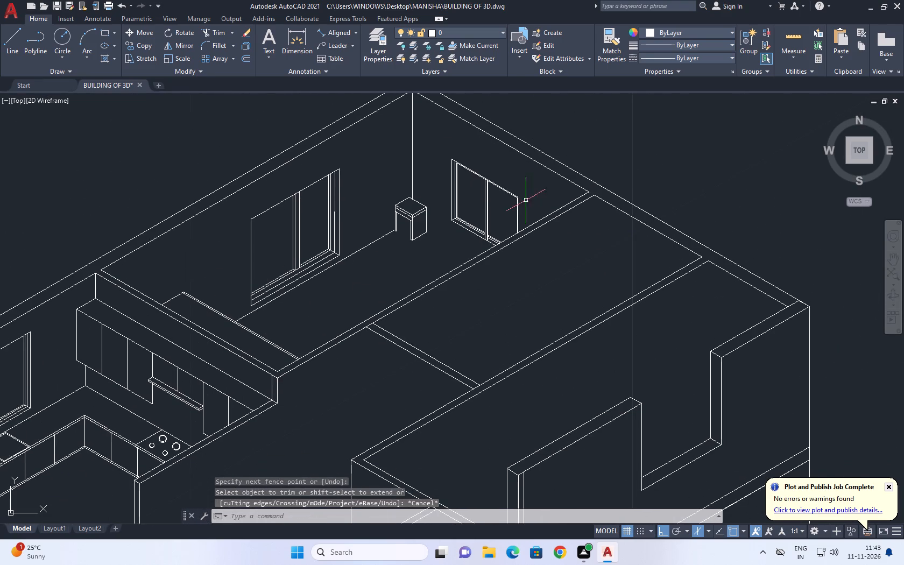
{"action": "middle_click_drag", "start_coordinate": [448, 153], "coordinate": [462, 186]}
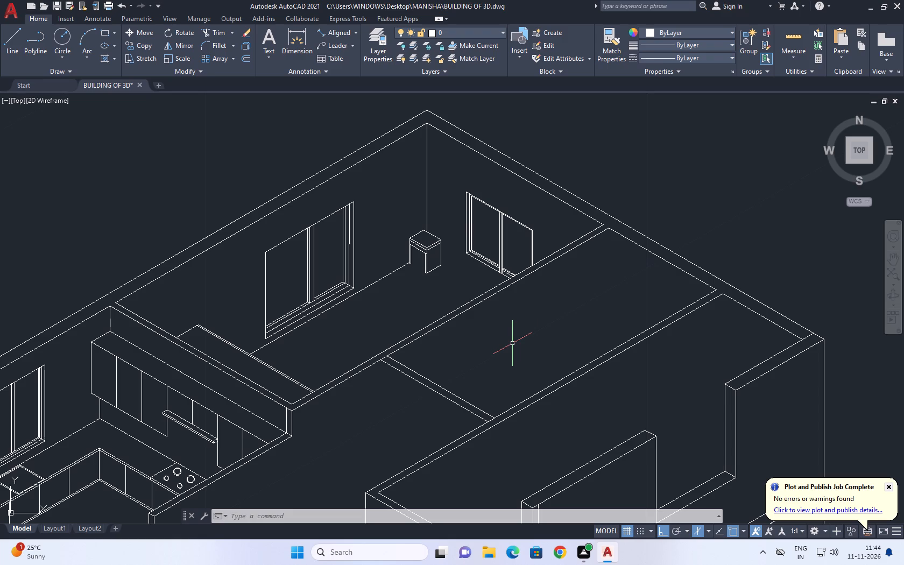
{"action": "key", "text": "l"}
{"action": "key", "text": "space"}
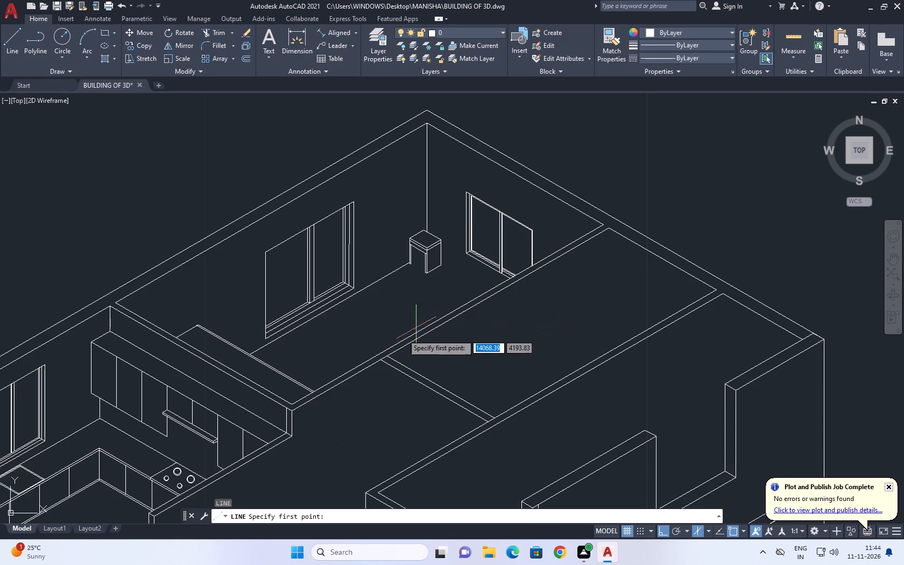
{"action": "scroll", "coordinate": [384, 369], "scroll_direction": "up", "scroll_amount": 2}
{"action": "left_click", "coordinate": [369, 348]}
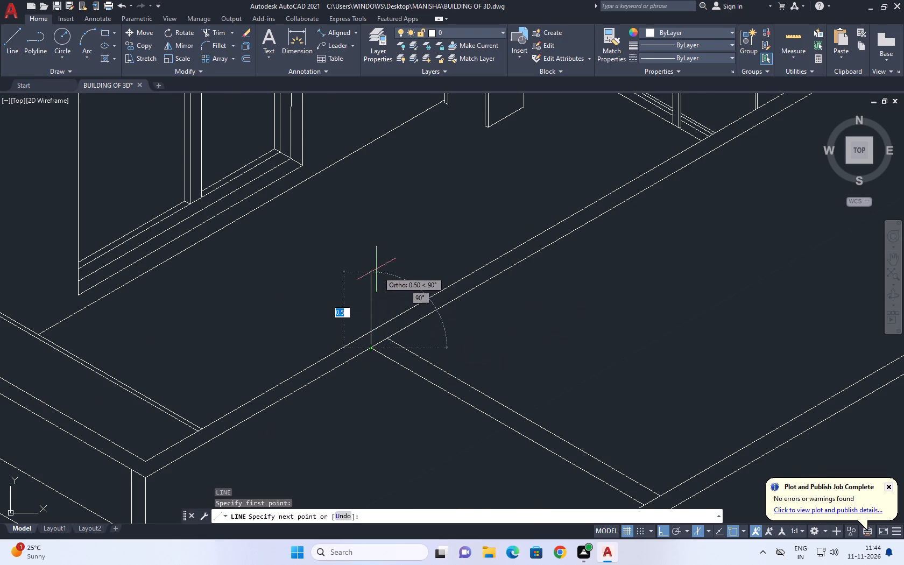
{"action": "scroll", "coordinate": [368, 267], "scroll_direction": "down", "scroll_amount": 2}
{"action": "scroll", "coordinate": [365, 440], "scroll_direction": "up", "scroll_amount": 6}
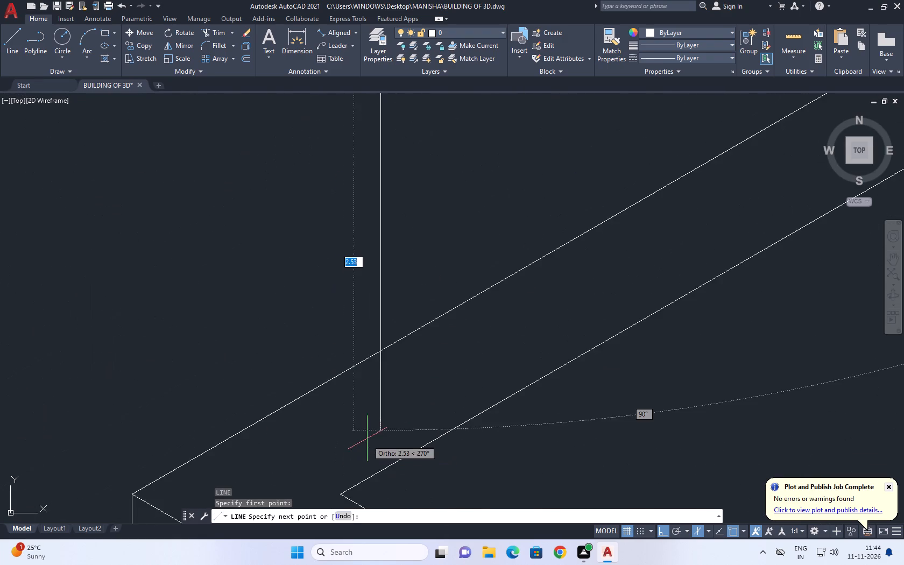
{"action": "scroll", "coordinate": [366, 434], "scroll_direction": "up", "scroll_amount": 1}
{"action": "left_click", "coordinate": [373, 392]}
{"action": "key", "text": "Escape"}
Trim the new corner line's excess below the lower wall's top edge.
{"action": "type", "text": "TR"}
{"action": "key", "text": "space"}
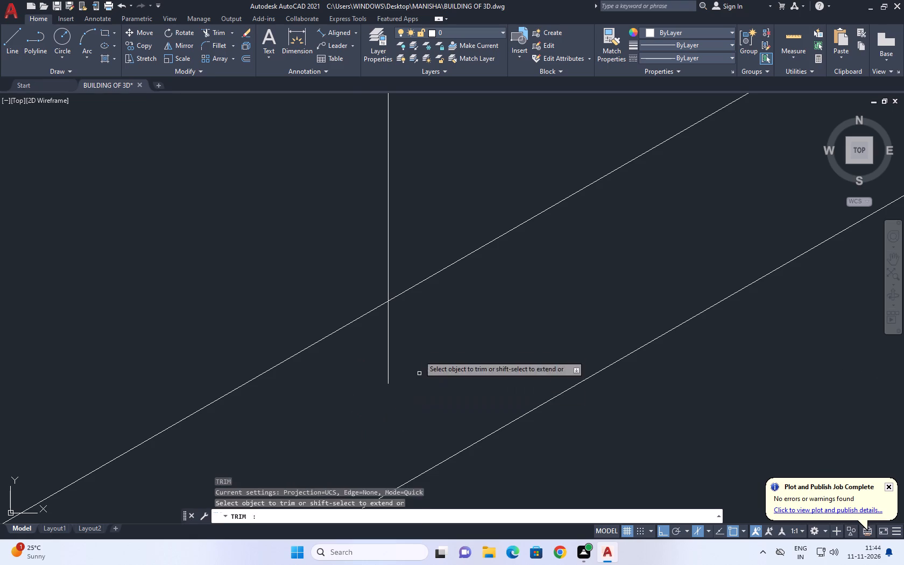
{"action": "left_click", "coordinate": [421, 345]}
{"action": "left_click", "coordinate": [362, 372]}
{"action": "scroll", "coordinate": [442, 359], "scroll_direction": "down", "scroll_amount": 8}
{"action": "key", "text": "Escape"}
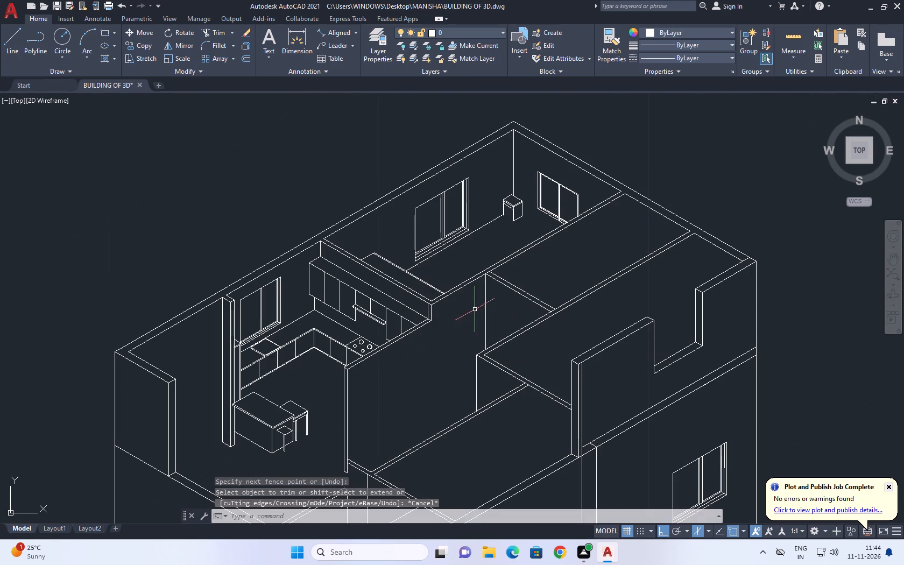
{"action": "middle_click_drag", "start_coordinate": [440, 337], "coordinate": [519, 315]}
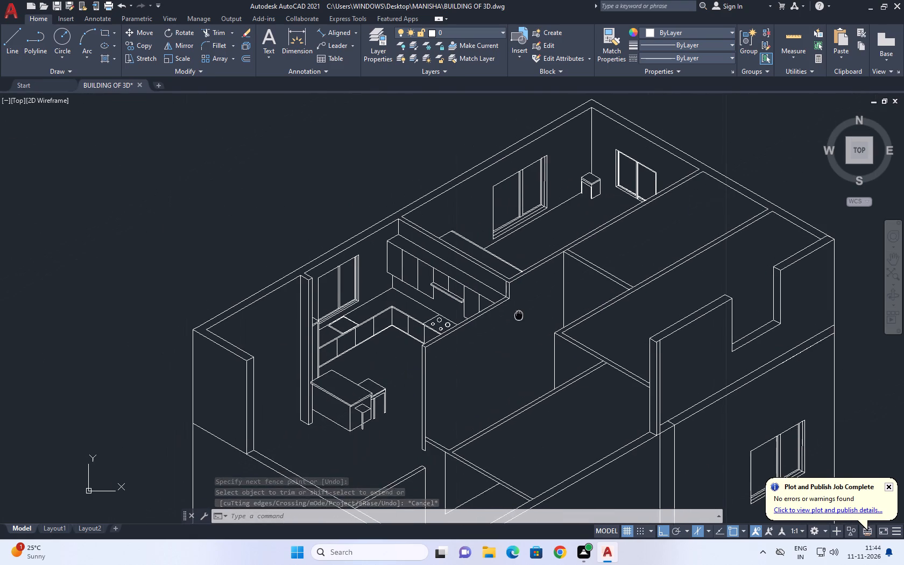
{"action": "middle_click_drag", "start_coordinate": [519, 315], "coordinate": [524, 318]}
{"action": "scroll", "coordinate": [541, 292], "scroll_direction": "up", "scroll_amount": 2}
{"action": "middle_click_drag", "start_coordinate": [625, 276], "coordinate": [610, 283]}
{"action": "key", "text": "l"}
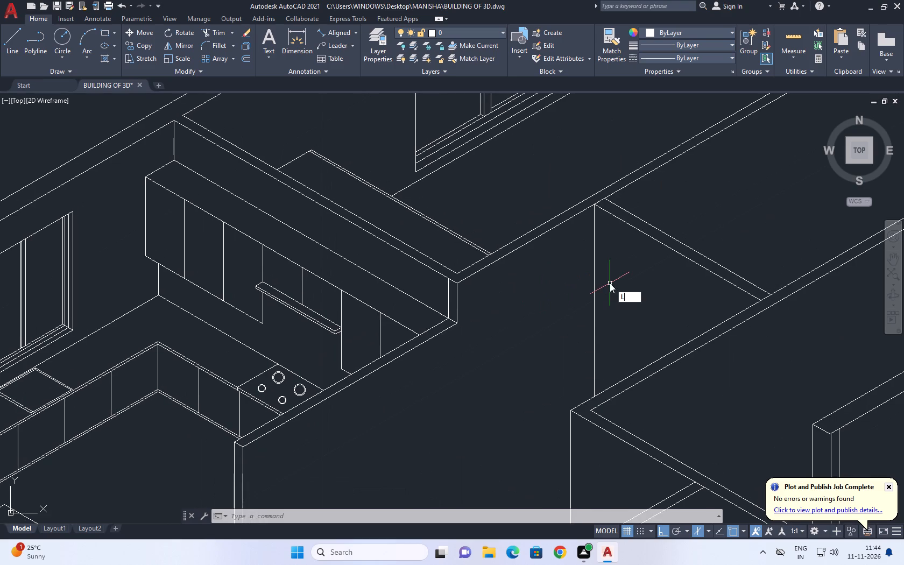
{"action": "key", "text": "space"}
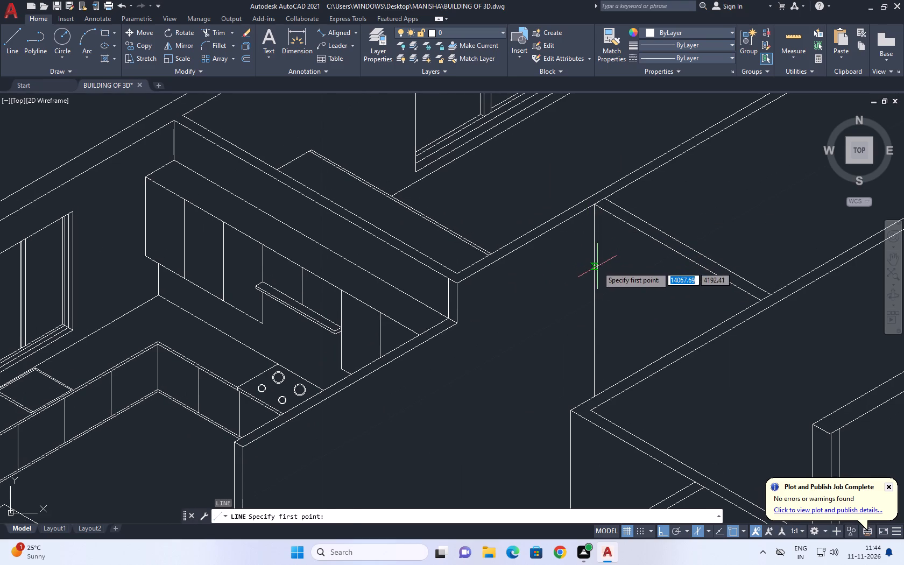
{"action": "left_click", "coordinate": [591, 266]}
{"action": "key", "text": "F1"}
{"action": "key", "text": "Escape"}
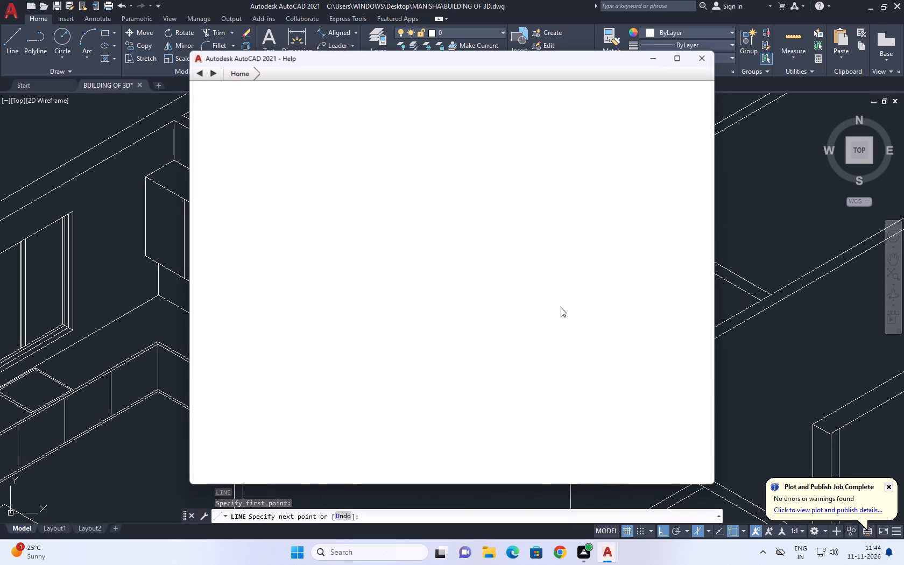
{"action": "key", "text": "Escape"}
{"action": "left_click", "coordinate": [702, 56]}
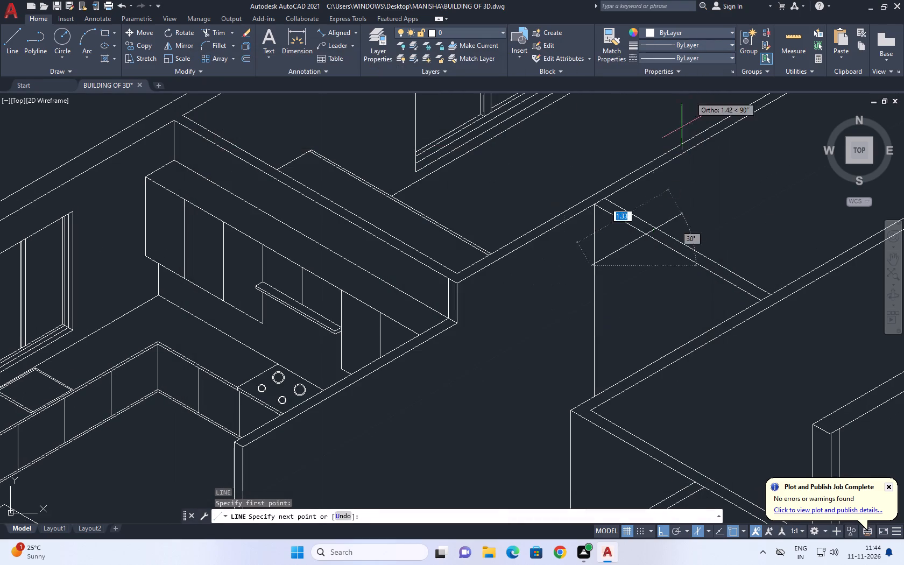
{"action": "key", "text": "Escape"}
Draw a door outline from the corner vertical: a sloping top line, an outer vertical about 1.7 long, and a parallel bottom line back.
{"action": "type", "text": "L"}
{"action": "key", "text": "space"}
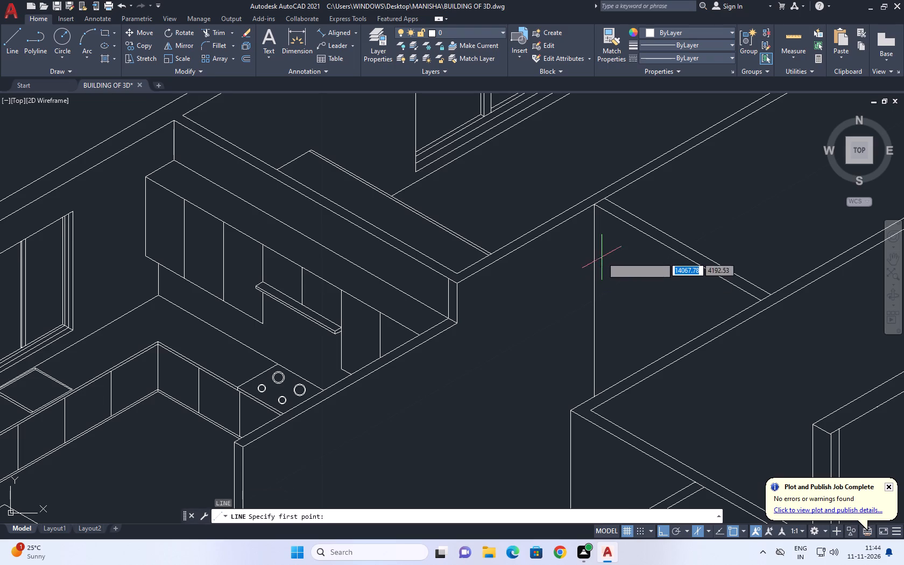
{"action": "left_click", "coordinate": [593, 267]}
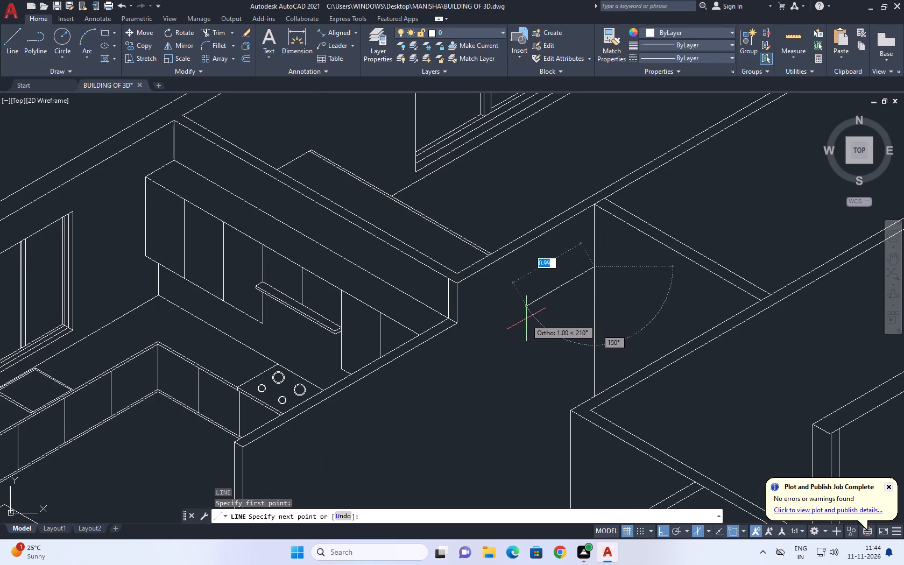
{"action": "middle_click_drag", "start_coordinate": [535, 317], "coordinate": [552, 310]}
{"action": "scroll", "coordinate": [560, 308], "scroll_direction": "up", "scroll_amount": 1}
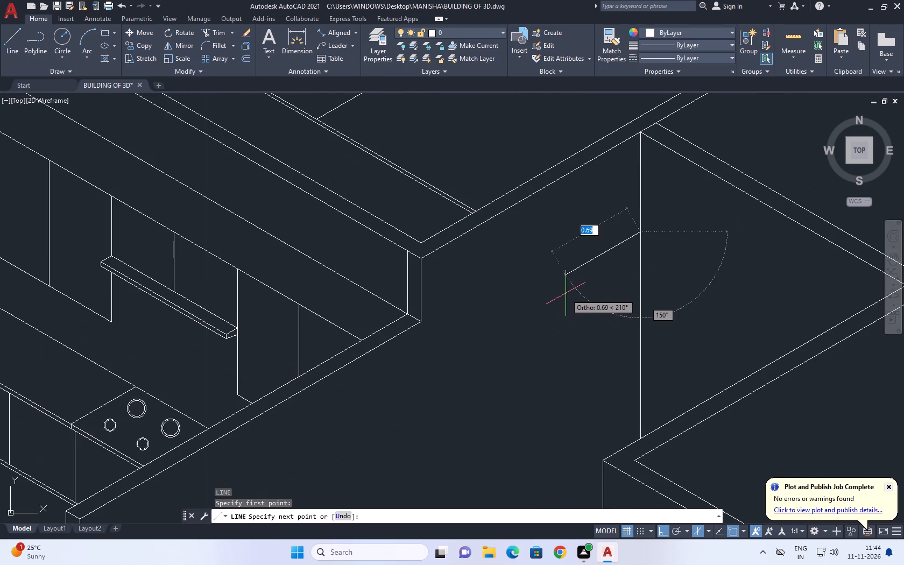
{"action": "left_click", "coordinate": [537, 291]}
{"action": "scroll", "coordinate": [572, 268], "scroll_direction": "down", "scroll_amount": 1}
{"action": "middle_click_drag", "start_coordinate": [554, 423], "coordinate": [548, 372]}
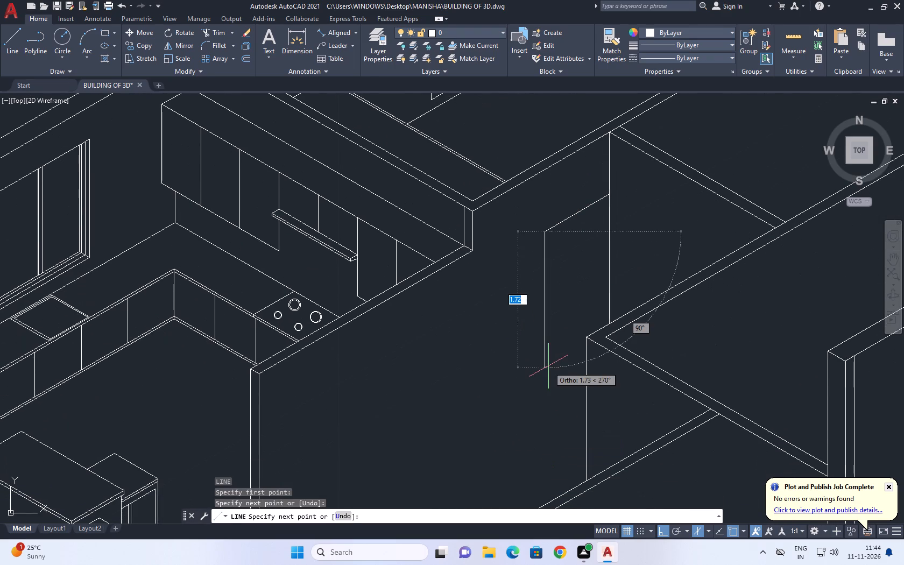
{"action": "scroll", "coordinate": [548, 365], "scroll_direction": "up", "scroll_amount": 2}
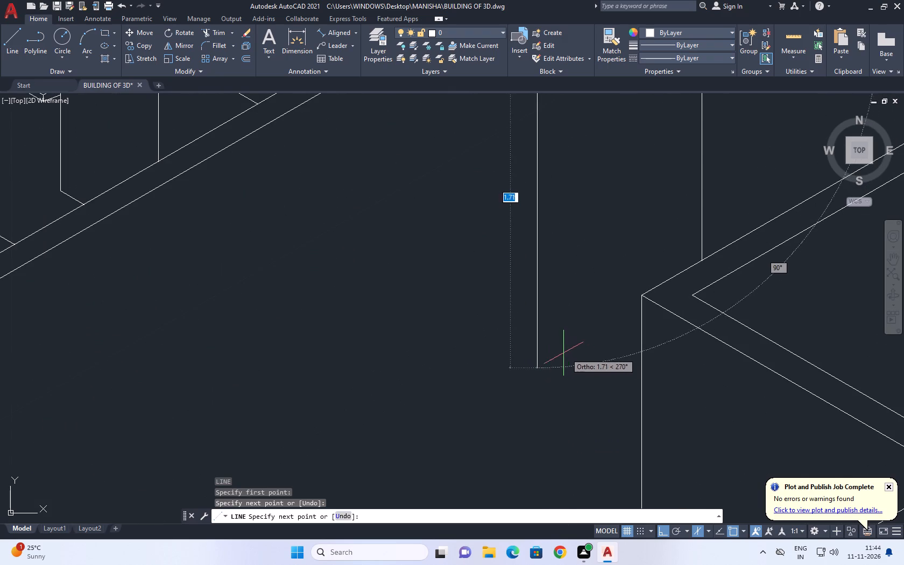
{"action": "left_click", "coordinate": [554, 361]}
{"action": "scroll", "coordinate": [641, 316], "scroll_direction": "up", "scroll_amount": 3}
{"action": "left_click", "coordinate": [667, 287]}
{"action": "key", "text": "Escape"}
Trim the door outline's bottom line where it passes the lower wall's corner vertical.
{"action": "type", "text": "TR"}
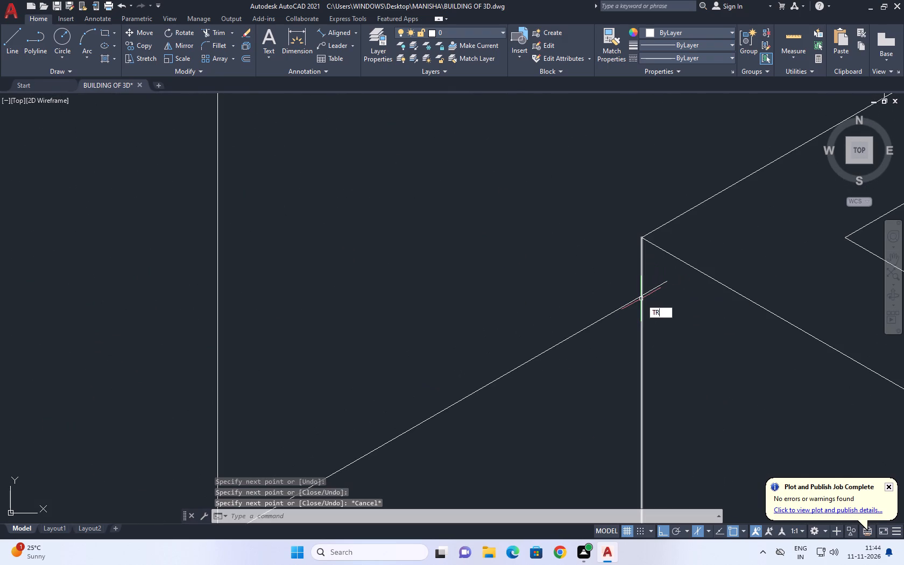
{"action": "key", "text": "space"}
{"action": "left_click", "coordinate": [649, 292]}
{"action": "scroll", "coordinate": [654, 315], "scroll_direction": "down", "scroll_amount": 7}
{"action": "key", "text": "Escape"}
Move the door outline's outer vertical slightly inward along the wall to narrow the door.
{"action": "scroll", "coordinate": [638, 278], "scroll_direction": "up", "scroll_amount": 1}
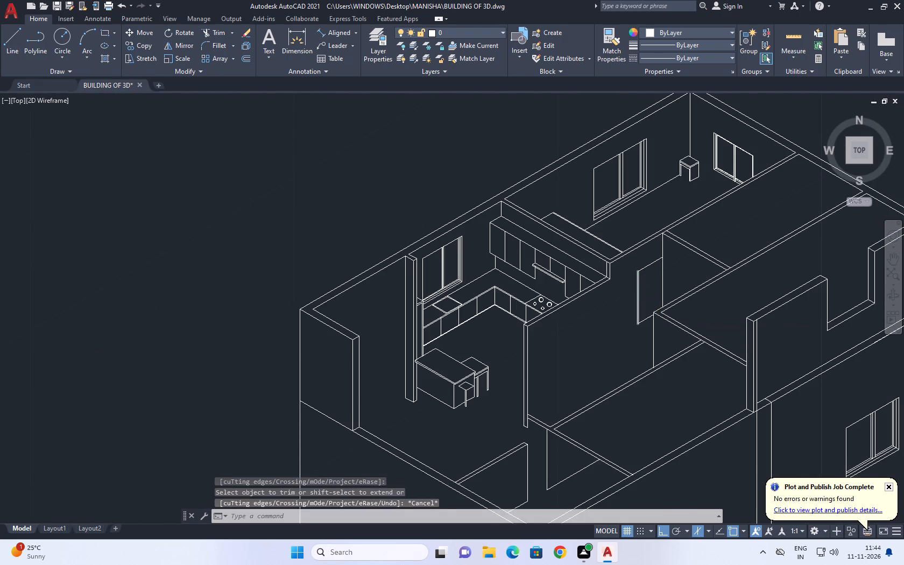
{"action": "scroll", "coordinate": [638, 278], "scroll_direction": "up", "scroll_amount": 1}
{"action": "left_click", "coordinate": [642, 303]}
{"action": "left_click", "coordinate": [627, 309]}
{"action": "middle_click_drag", "start_coordinate": [648, 300], "coordinate": [529, 313]}
{"action": "key", "text": "m"}
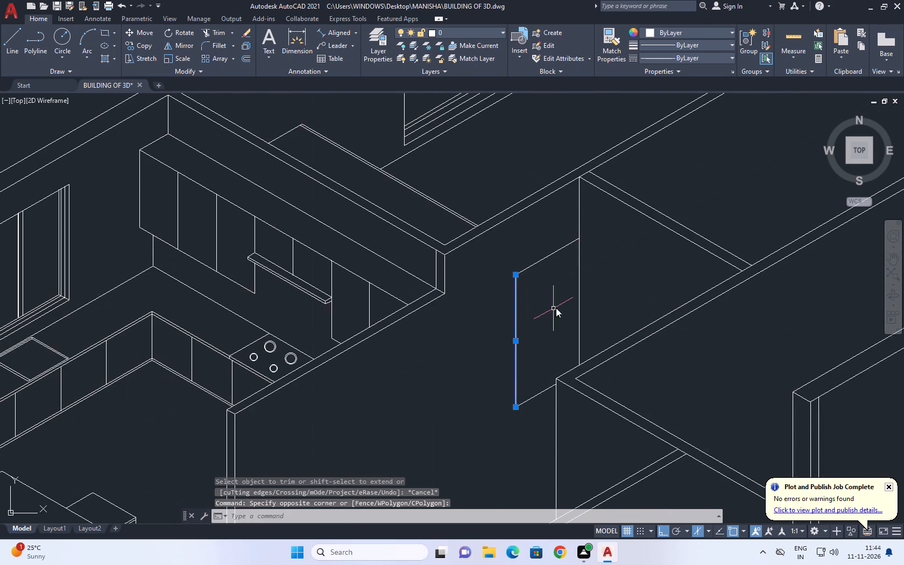
{"action": "key", "text": "space"}
{"action": "scroll", "coordinate": [556, 308], "scroll_direction": "up", "scroll_amount": 1}
{"action": "left_click", "coordinate": [555, 307]}
{"action": "left_click", "coordinate": [567, 305]}
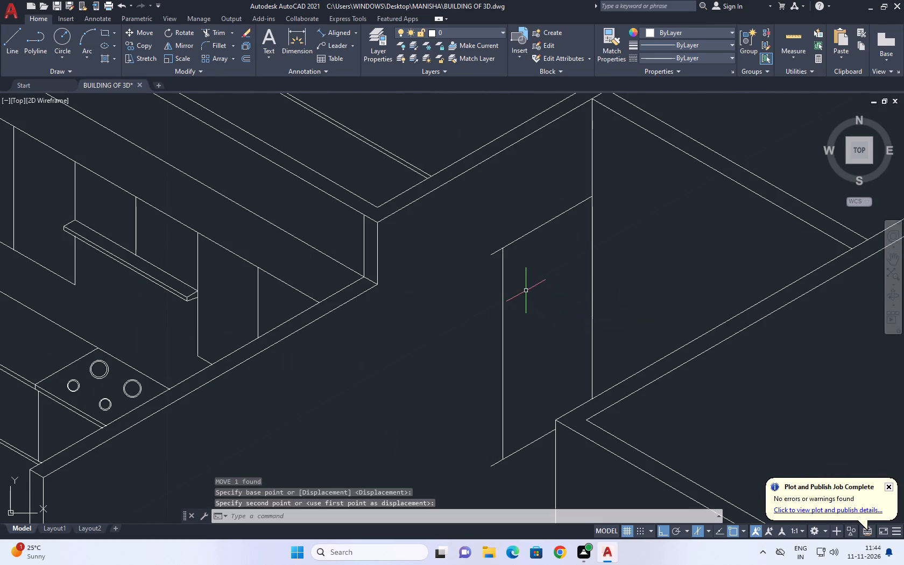
Fillet the door's outer vertical with its top and bottom lines at radius 0 to close both corners.
{"action": "key", "text": "f"}
{"action": "key", "text": "space"}
{"action": "left_click", "coordinate": [500, 258]}
{"action": "left_click", "coordinate": [504, 255]}
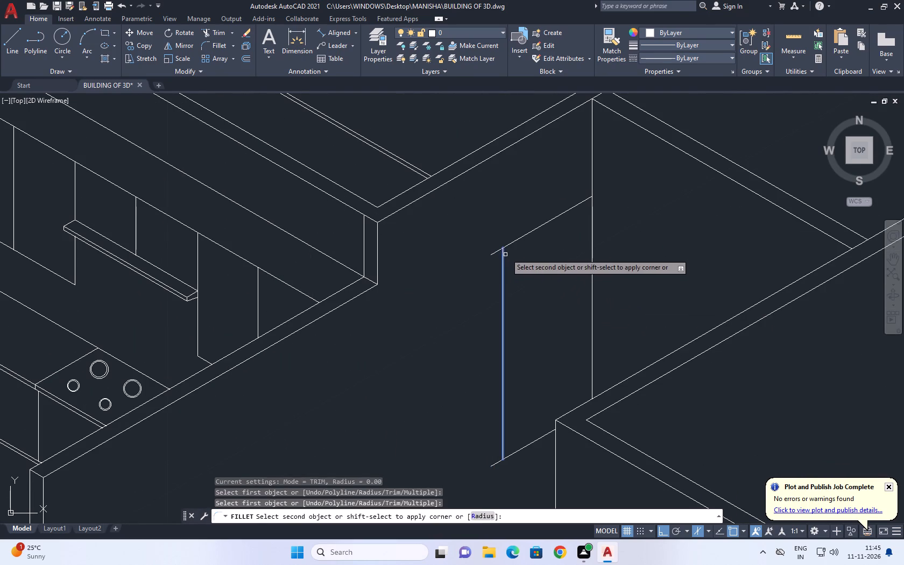
{"action": "left_click", "coordinate": [512, 244]}
{"action": "middle_click_drag", "start_coordinate": [556, 304], "coordinate": [531, 250]}
{"action": "scroll", "coordinate": [553, 300], "scroll_direction": "up", "scroll_amount": 1}
{"action": "key", "text": "space"}
{"action": "scroll", "coordinate": [490, 326], "scroll_direction": "down", "scroll_amount": 2}
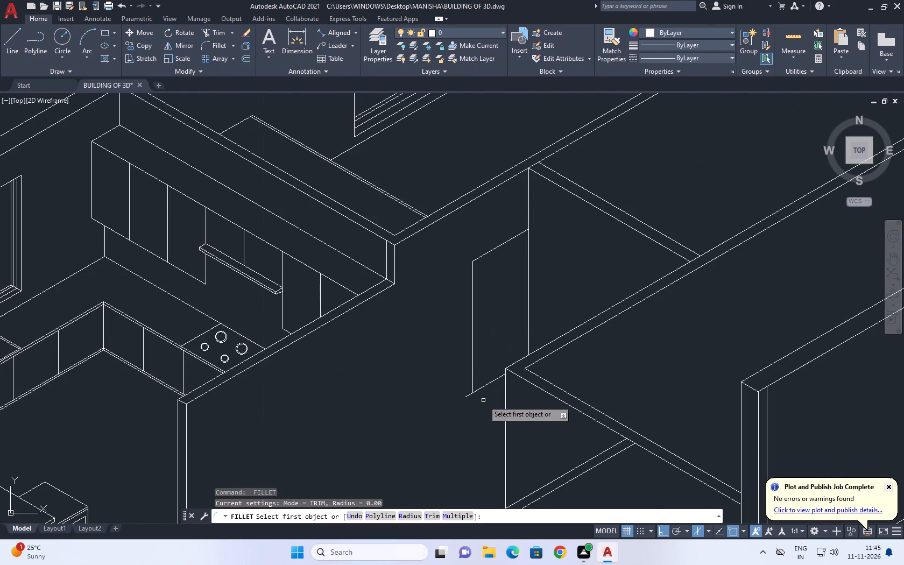
{"action": "left_click", "coordinate": [486, 383]}
{"action": "left_click", "coordinate": [472, 378]}
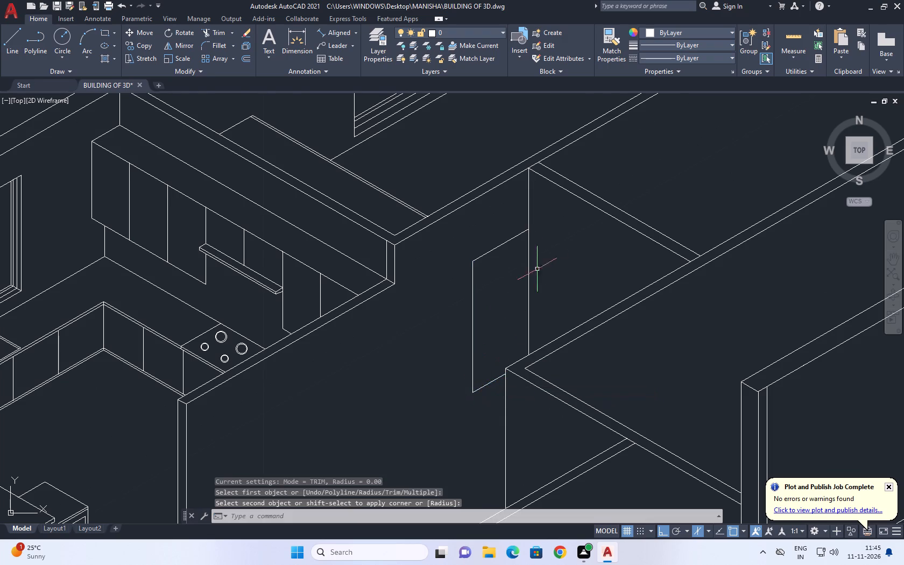
Copy the wall-corner vertical about 0.08 toward the door along the wall direction.
{"action": "middle_click_drag", "start_coordinate": [549, 257], "coordinate": [446, 326]}
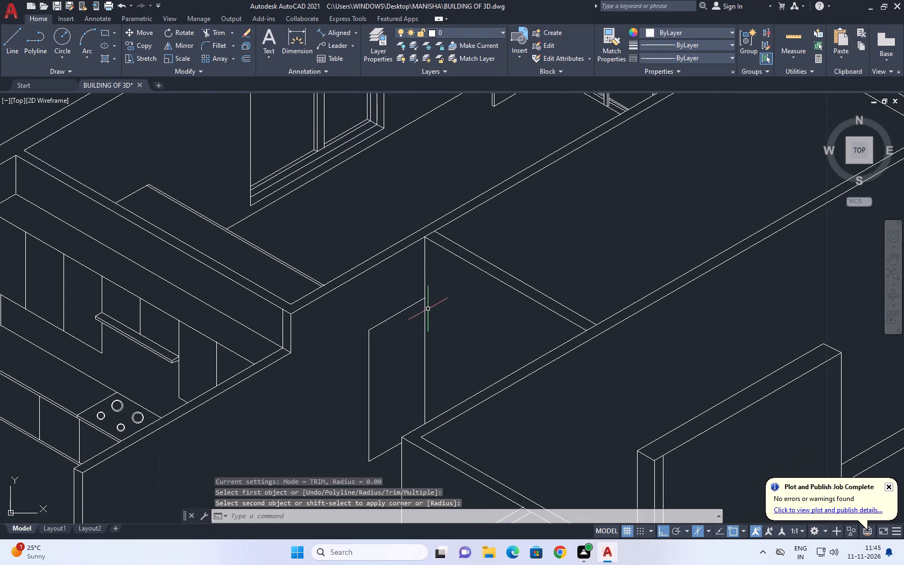
{"action": "scroll", "coordinate": [417, 315], "scroll_direction": "up", "scroll_amount": 1}
{"action": "left_click", "coordinate": [427, 303]}
{"action": "middle_click_drag", "start_coordinate": [435, 326], "coordinate": [470, 288]}
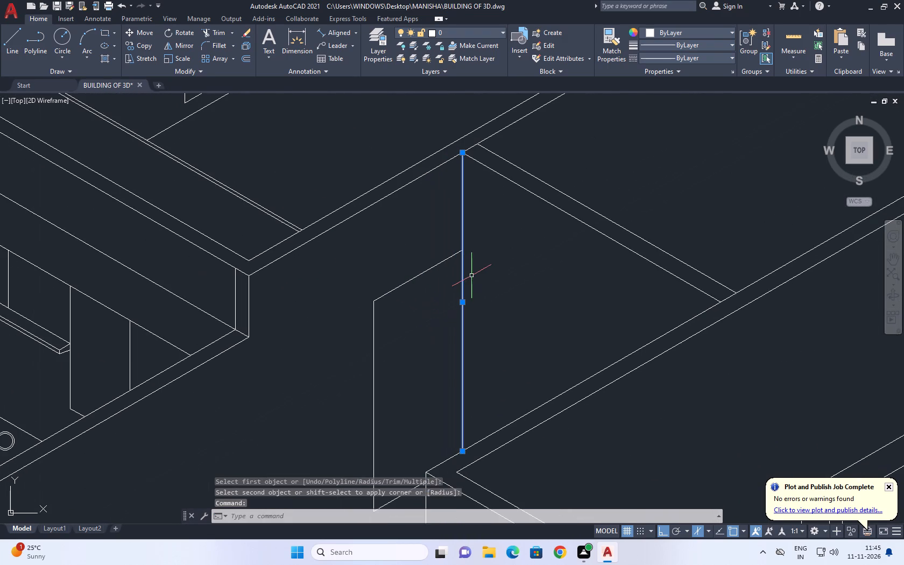
{"action": "key", "text": "c"}
{"action": "key", "text": "o"}
{"action": "key", "text": "space"}
{"action": "left_click", "coordinate": [499, 287]}
{"action": "left_click", "coordinate": [491, 289]}
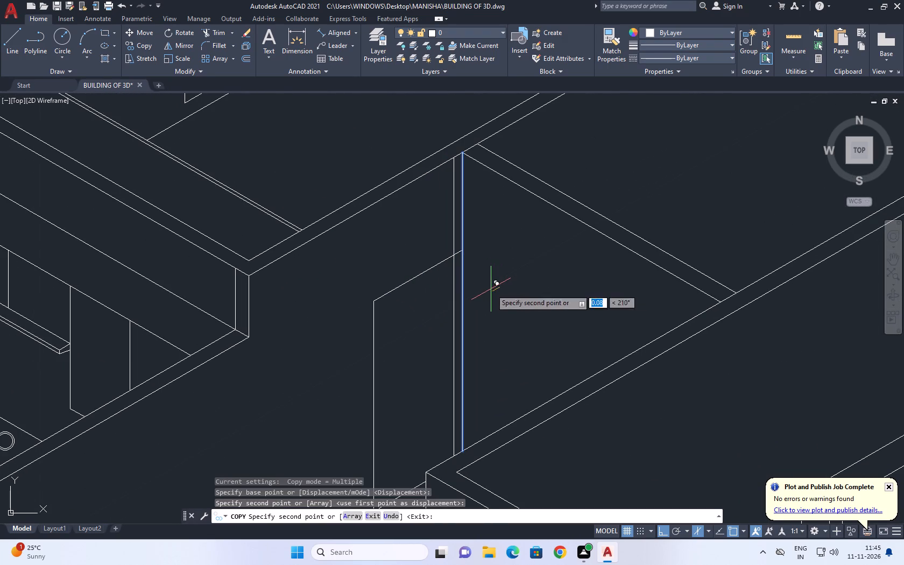
{"action": "key", "text": "Escape"}
Trim the copied vertical above the door's top line.
{"action": "type", "text": "TR"}
{"action": "key", "text": "space"}
{"action": "left_click", "coordinate": [455, 220]}
{"action": "key", "text": "Escape"}
Draw a vertical line about 1.64 long over the wall corner, from the door's top line to the lower wall's top edge.
{"action": "middle_click_drag", "start_coordinate": [472, 274], "coordinate": [451, 186]}
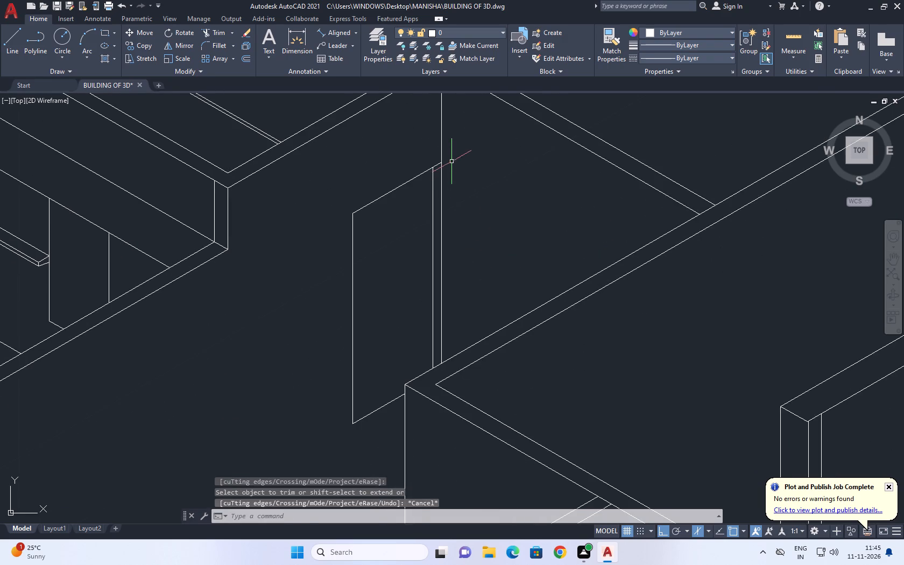
{"action": "left_click_drag", "start_coordinate": [451, 161], "coordinate": [448, 157]}
{"action": "left_click", "coordinate": [426, 132]}
{"action": "middle_click_drag", "start_coordinate": [467, 197], "coordinate": [478, 234]}
{"action": "key", "text": "Escape"}
{"action": "type", "text": "L"}
{"action": "key", "text": "space"}
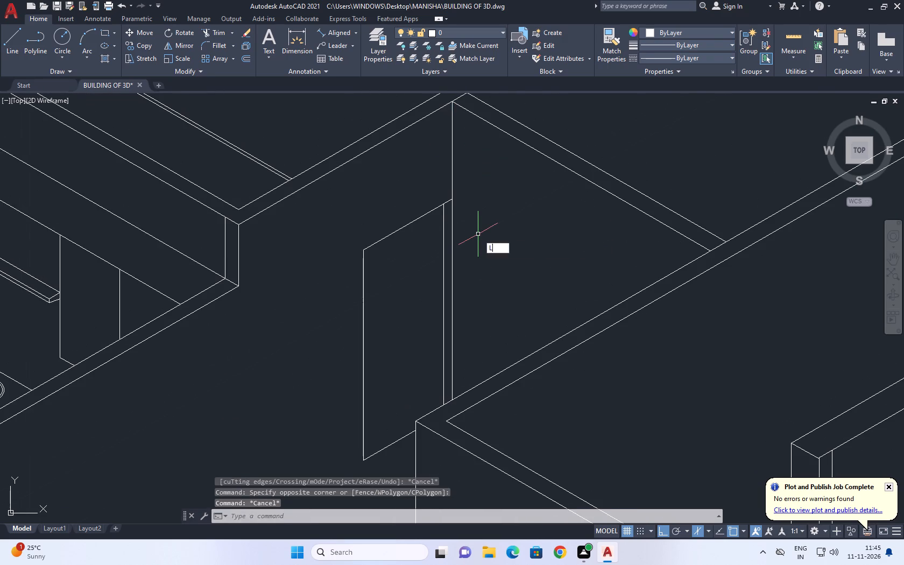
{"action": "left_click", "coordinate": [453, 201]}
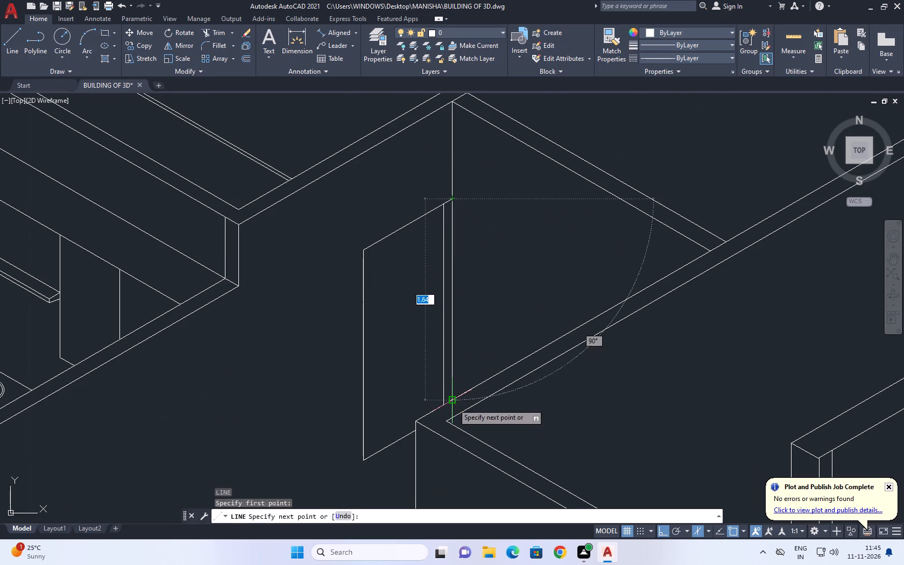
{"action": "left_click", "coordinate": [453, 401]}
{"action": "key", "text": "space"}
{"action": "double_click", "coordinate": [463, 292]}
{"action": "key", "text": "Escape"}
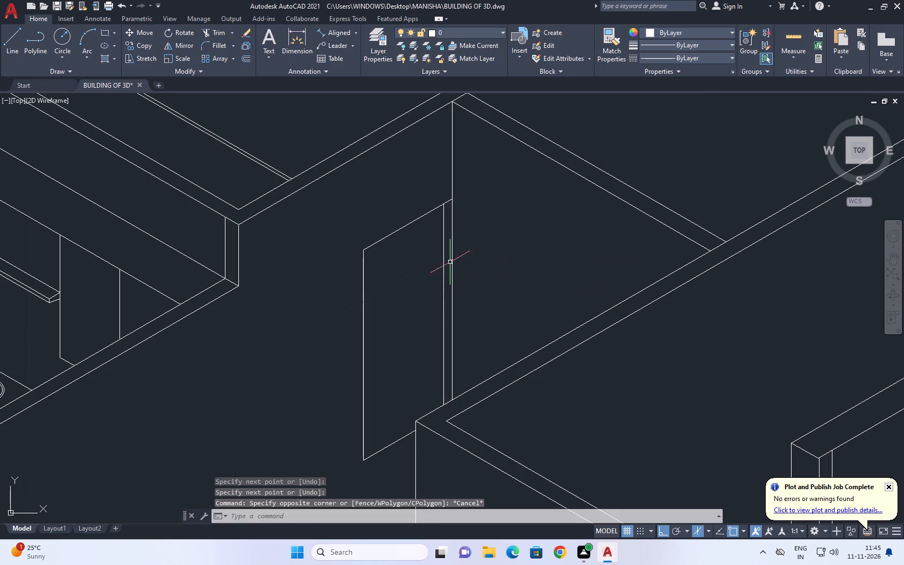
Move the five door outline lines together a short distance along the wall, away from the wall corner.
{"action": "left_click", "coordinate": [432, 182]}
{"action": "left_click", "coordinate": [471, 417]}
{"action": "middle_click_drag", "start_coordinate": [427, 361], "coordinate": [488, 309]}
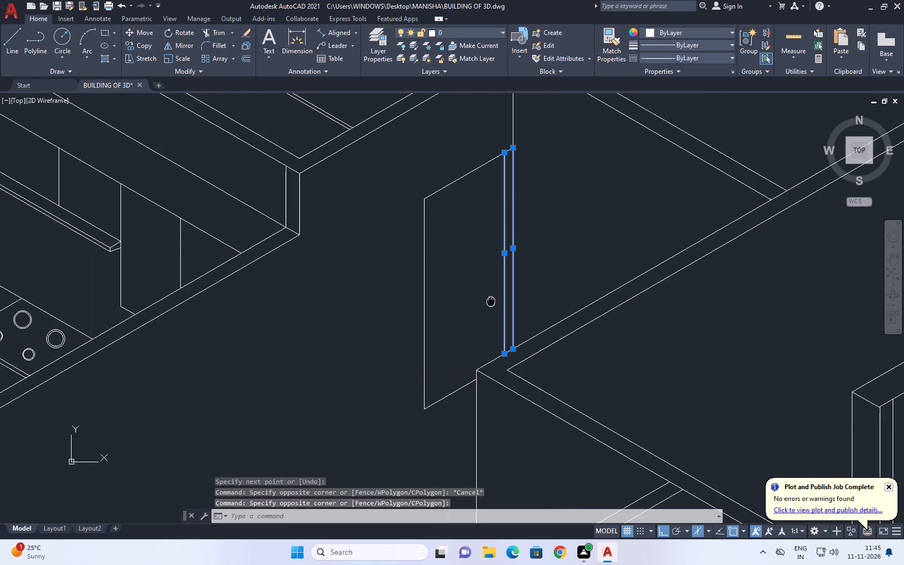
{"action": "left_click", "coordinate": [439, 167]}
{"action": "left_click_drag", "start_coordinate": [426, 243], "coordinate": [421, 253]}
{"action": "left_click", "coordinate": [437, 432]}
{"action": "left_click", "coordinate": [393, 375]}
{"action": "middle_click_drag", "start_coordinate": [424, 336], "coordinate": [425, 336]}
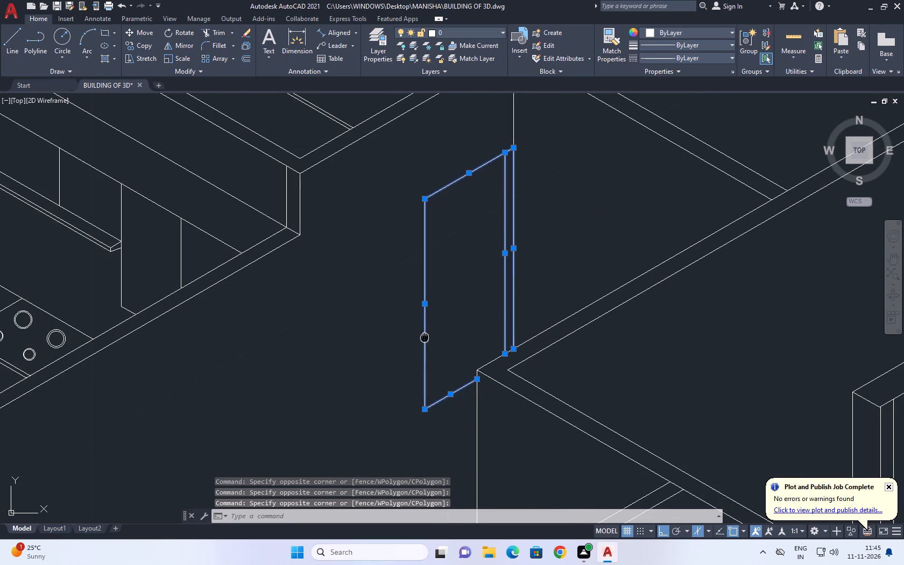
{"action": "middle_click_drag", "start_coordinate": [425, 336], "coordinate": [465, 298]}
{"action": "type", "text": "M"}
{"action": "key", "text": "space"}
{"action": "left_click", "coordinate": [487, 264]}
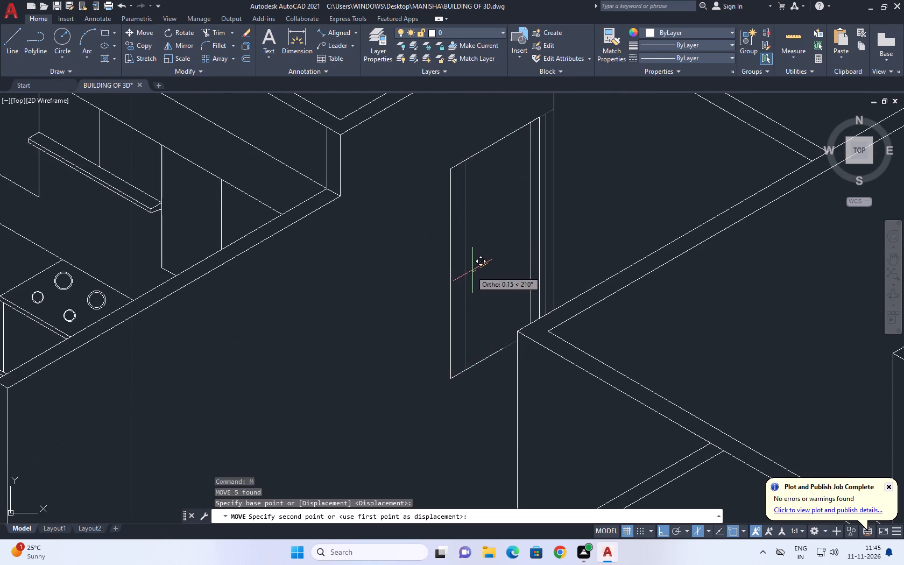
{"action": "left_click", "coordinate": [479, 269]}
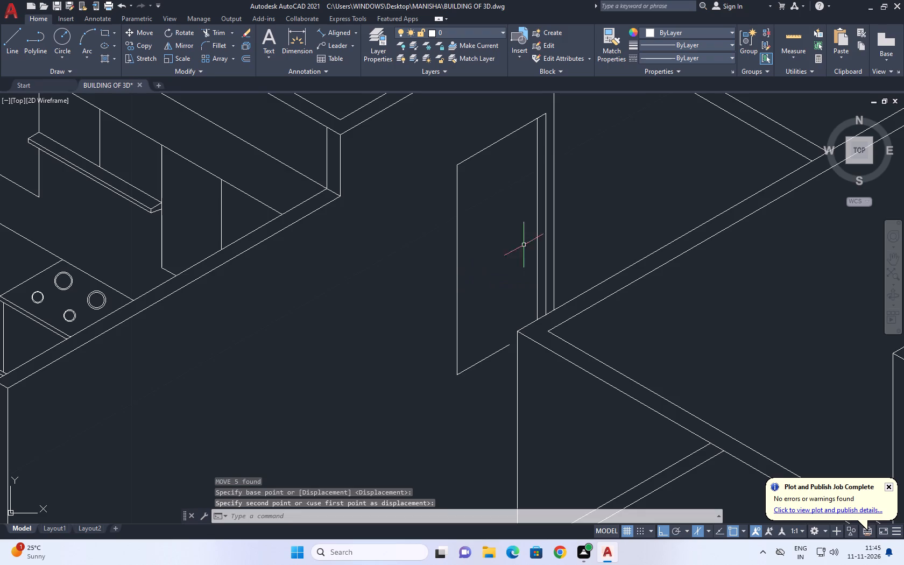
Extend the door's bottom line to the vertical edge of the lower wall.
{"action": "middle_click_drag", "start_coordinate": [556, 225], "coordinate": [560, 239]}
{"action": "type", "text": "EX"}
{"action": "key", "text": "space"}
{"action": "left_click", "coordinate": [495, 364]}
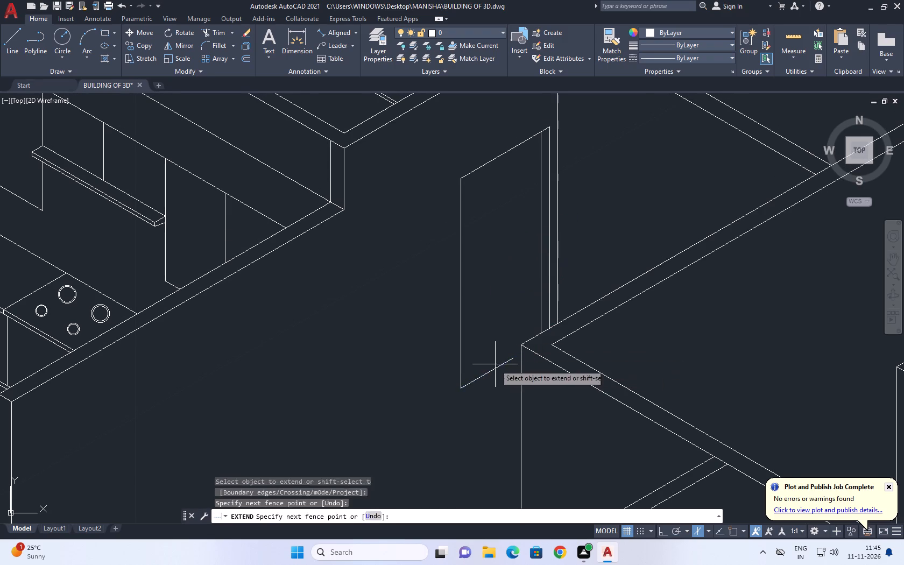
{"action": "left_click", "coordinate": [496, 379]}
{"action": "key", "text": "Escape"}
Draw a small circle as the door knob, beside the door's free vertical edge at about mid-height.
{"action": "scroll", "coordinate": [495, 322], "scroll_direction": "down", "scroll_amount": 2}
{"action": "middle_click_drag", "start_coordinate": [525, 298], "coordinate": [506, 322]}
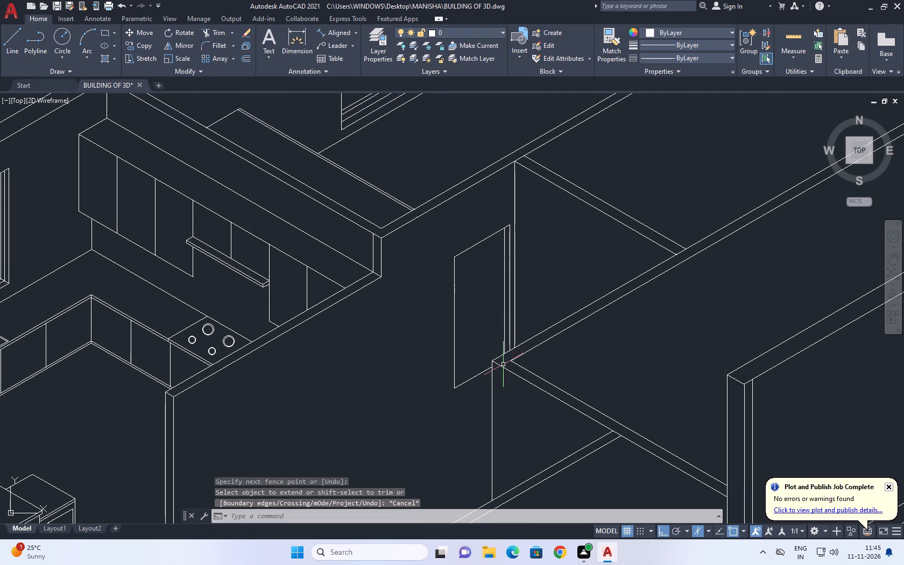
{"action": "middle_click_drag", "start_coordinate": [468, 343], "coordinate": [476, 388]}
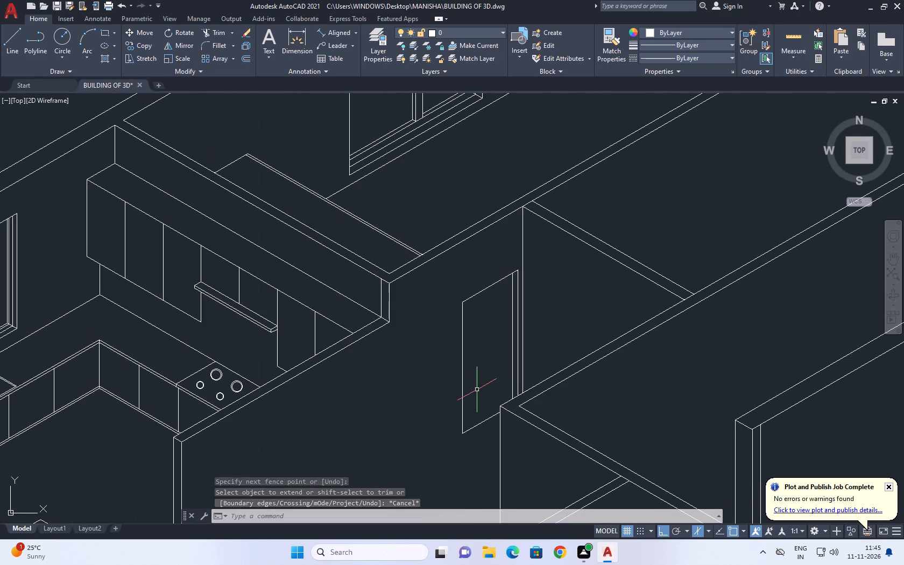
{"action": "key", "text": "c"}
{"action": "key", "text": "space"}
{"action": "scroll", "coordinate": [484, 385], "scroll_direction": "up", "scroll_amount": 2}
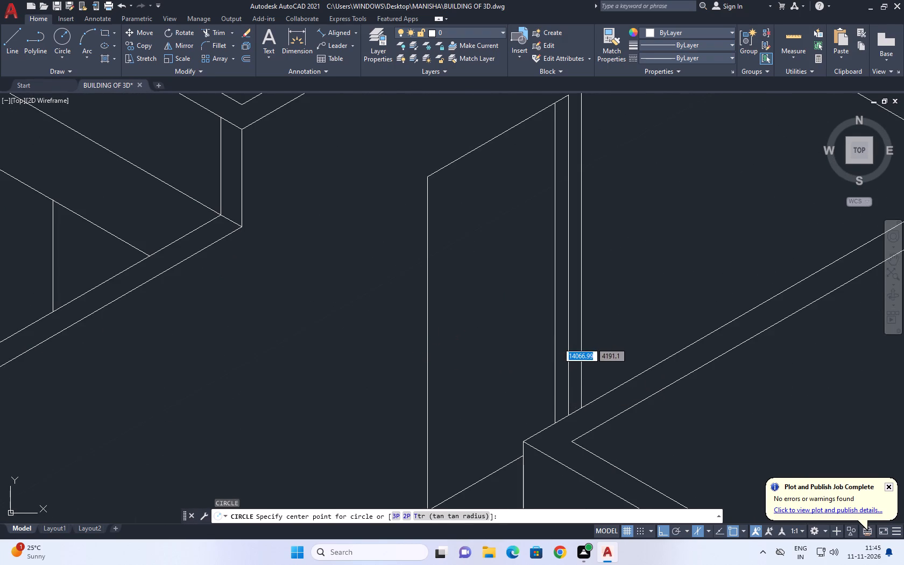
{"action": "left_click", "coordinate": [444, 342]}
{"action": "left_click", "coordinate": [448, 331]}
{"action": "scroll", "coordinate": [474, 328], "scroll_direction": "down", "scroll_amount": 1}
{"action": "scroll", "coordinate": [468, 328], "scroll_direction": "up", "scroll_amount": 3}
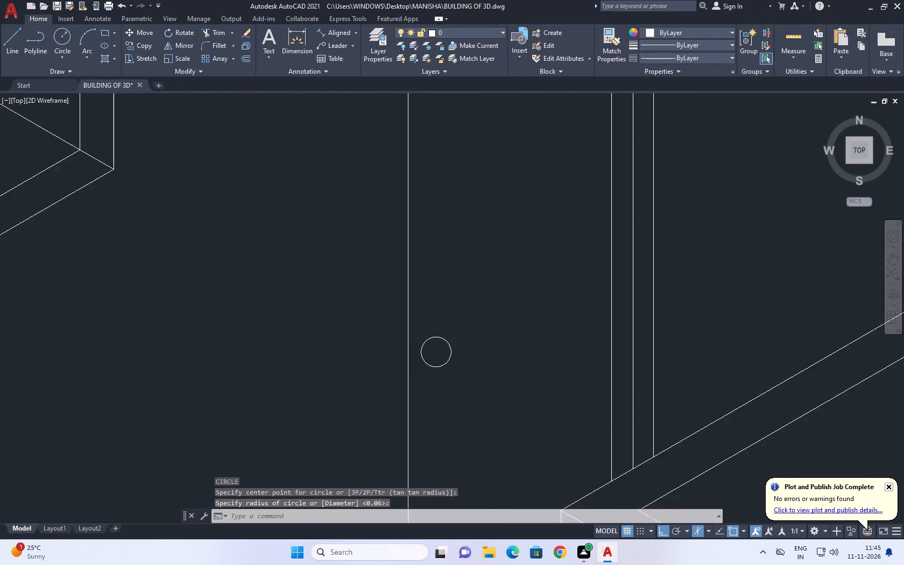
Shrink the knob circle to roughly half its radius using its lower quadrant grip.
{"action": "scroll", "coordinate": [457, 331], "scroll_direction": "up", "scroll_amount": 1}
{"action": "left_click_drag", "start_coordinate": [456, 331], "coordinate": [449, 342]}
{"action": "left_click", "coordinate": [416, 372]}
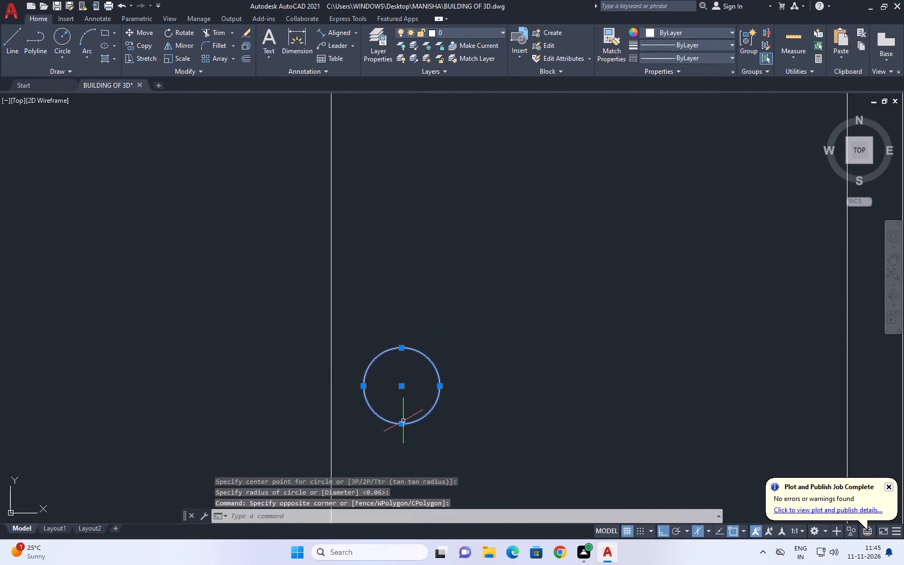
{"action": "left_click", "coordinate": [401, 422]}
{"action": "left_click", "coordinate": [401, 404]}
{"action": "scroll", "coordinate": [444, 372], "scroll_direction": "down", "scroll_amount": 3}
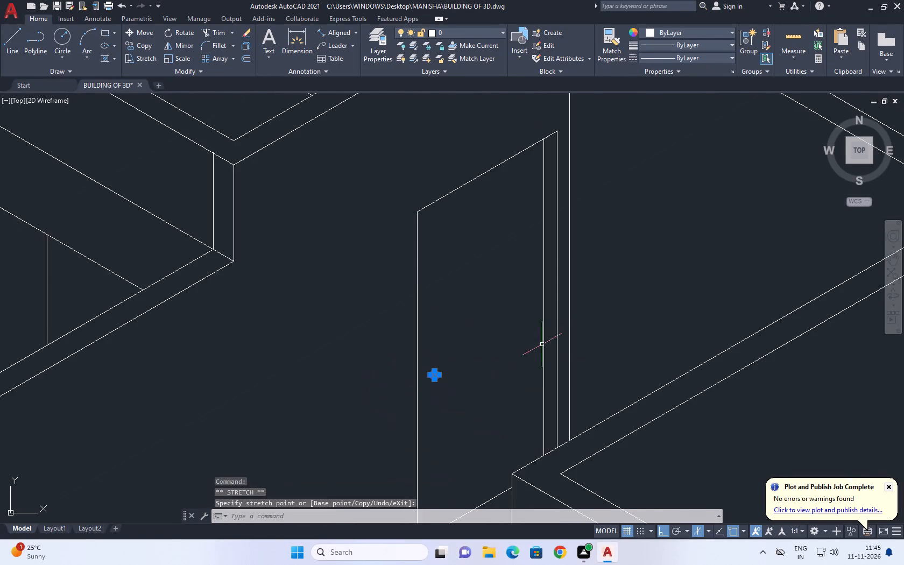
{"action": "middle_click_drag", "start_coordinate": [588, 330], "coordinate": [521, 344]}
{"action": "key", "text": "Escape"}
Draw a short construction line from the door's upper corner along the wall direction, past the wall-corner vertical.
{"action": "scroll", "coordinate": [430, 333], "scroll_direction": "down", "scroll_amount": 1}
{"action": "middle_click_drag", "start_coordinate": [575, 304], "coordinate": [564, 326]}
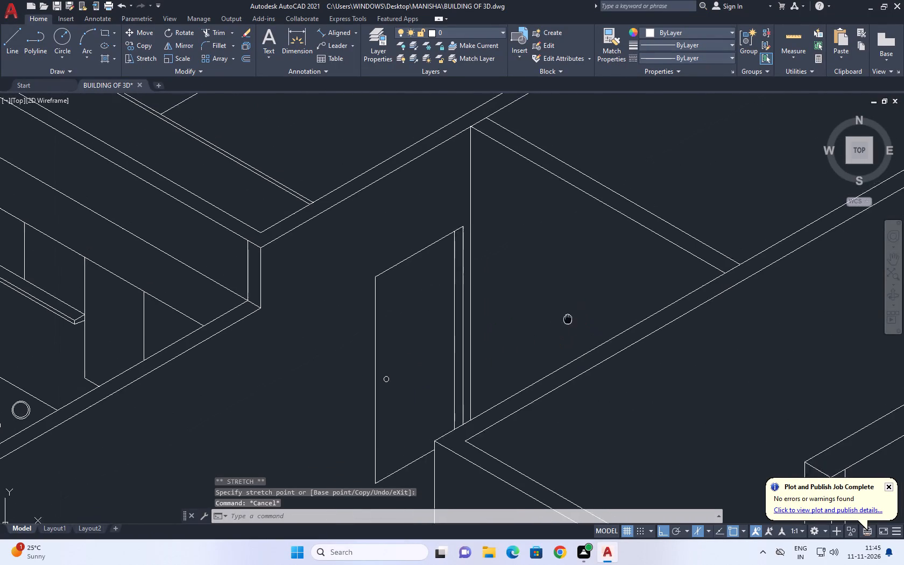
{"action": "middle_click_drag", "start_coordinate": [564, 326], "coordinate": [560, 335]}
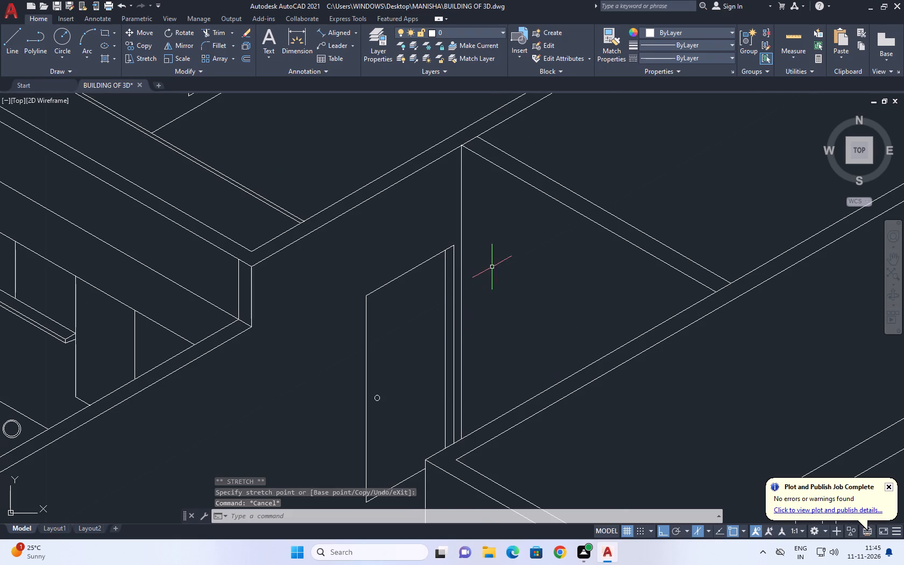
{"action": "middle_click_drag", "start_coordinate": [493, 275], "coordinate": [489, 313]}
{"action": "key", "text": "l"}
{"action": "key", "text": "space"}
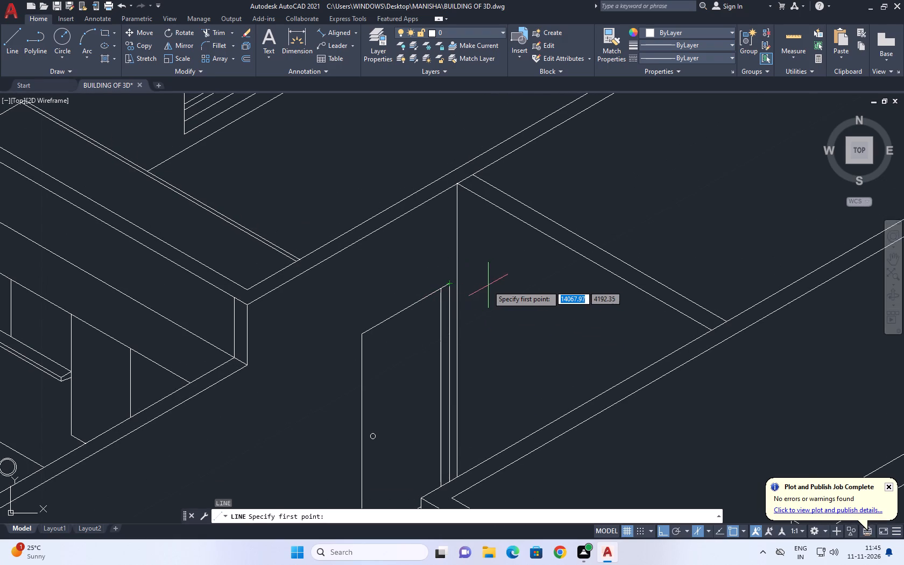
{"action": "scroll", "coordinate": [438, 287], "scroll_direction": "up", "scroll_amount": 2}
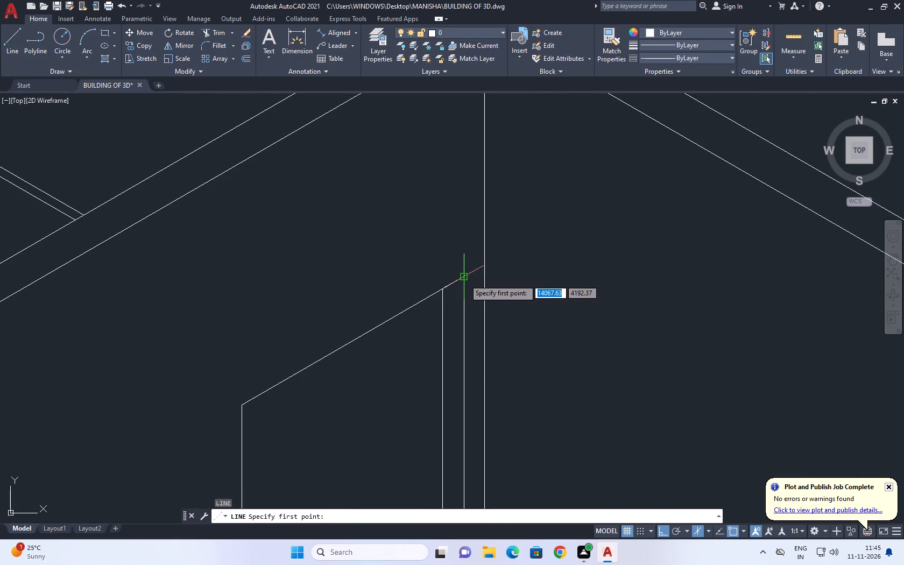
{"action": "left_click", "coordinate": [464, 279]}
{"action": "left_click", "coordinate": [527, 280]}
{"action": "key", "text": "space"}
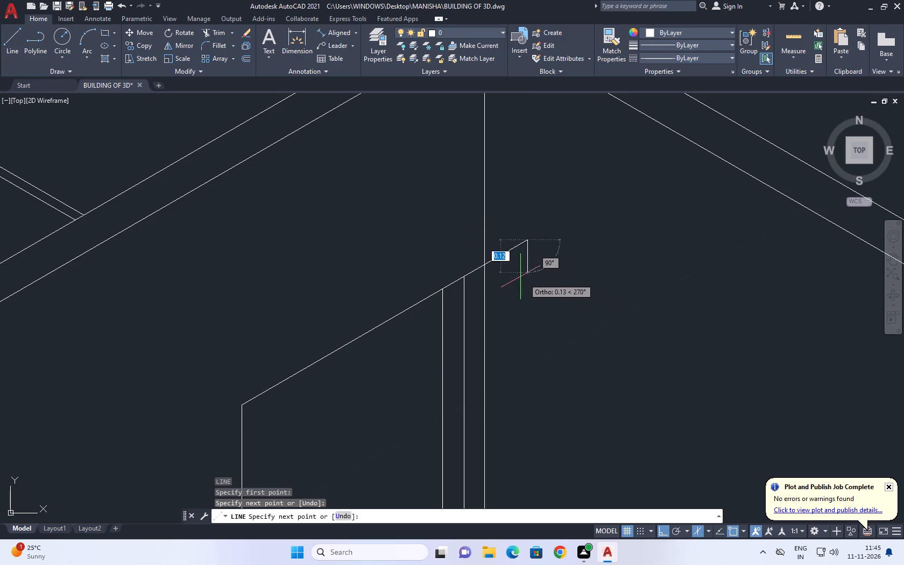
Draw a second door's top line at 330° along the adjoining wall, starting where the construction line crosses the wall corner.
{"action": "key", "text": "space"}
{"action": "left_click", "coordinate": [484, 266]}
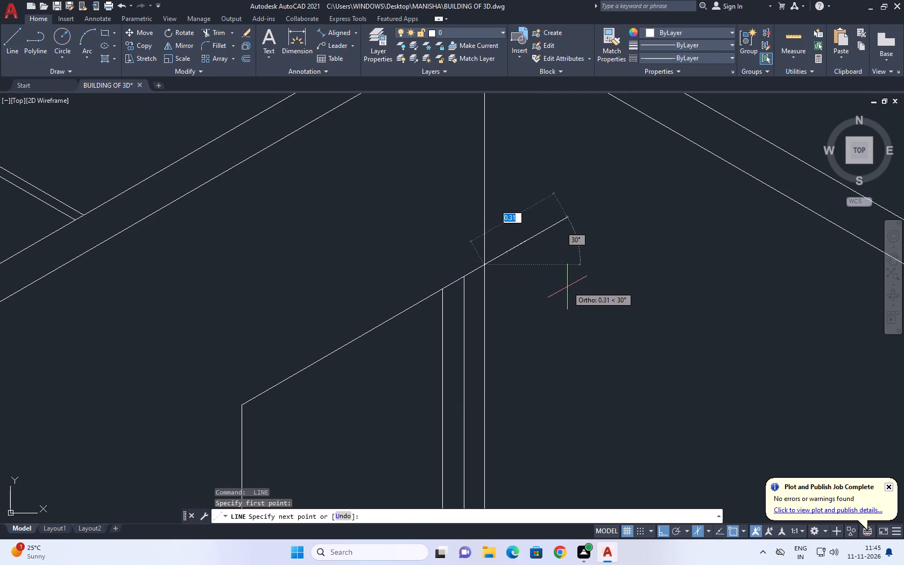
{"action": "key", "text": "F5"}
{"action": "scroll", "coordinate": [570, 289], "scroll_direction": "down", "scroll_amount": 1}
{"action": "middle_click_drag", "start_coordinate": [625, 325], "coordinate": [554, 256]}
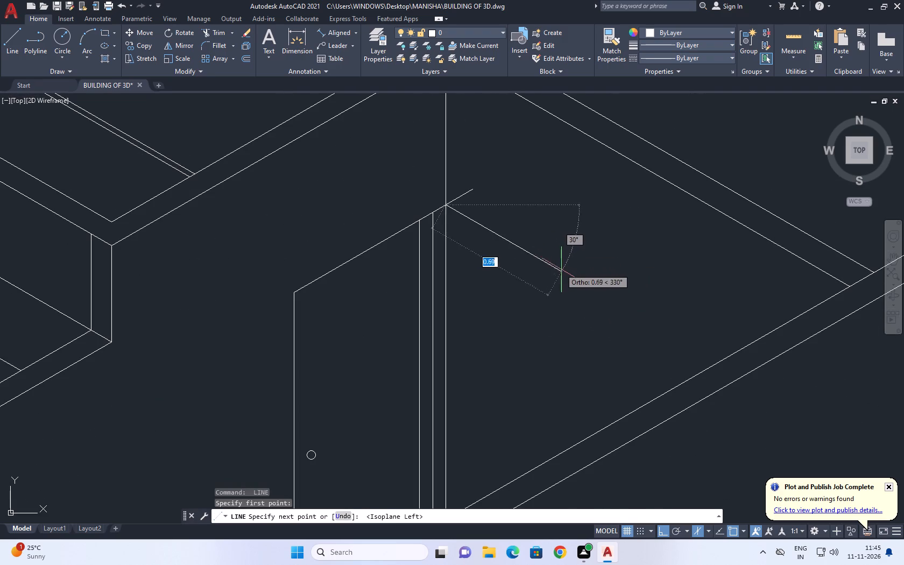
{"action": "left_click", "coordinate": [585, 284]}
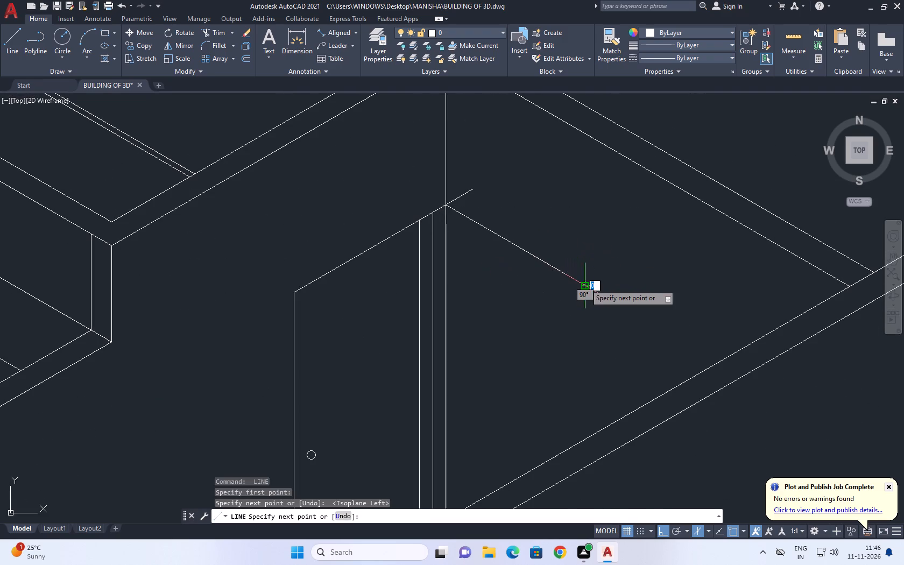
{"action": "key", "text": "space"}
Draw a vertical line from the far end of the new top line down past the lower wall's top edges.
{"action": "key", "text": "space"}
{"action": "left_click", "coordinate": [587, 286]}
{"action": "middle_click_drag", "start_coordinate": [588, 366], "coordinate": [559, 242]}
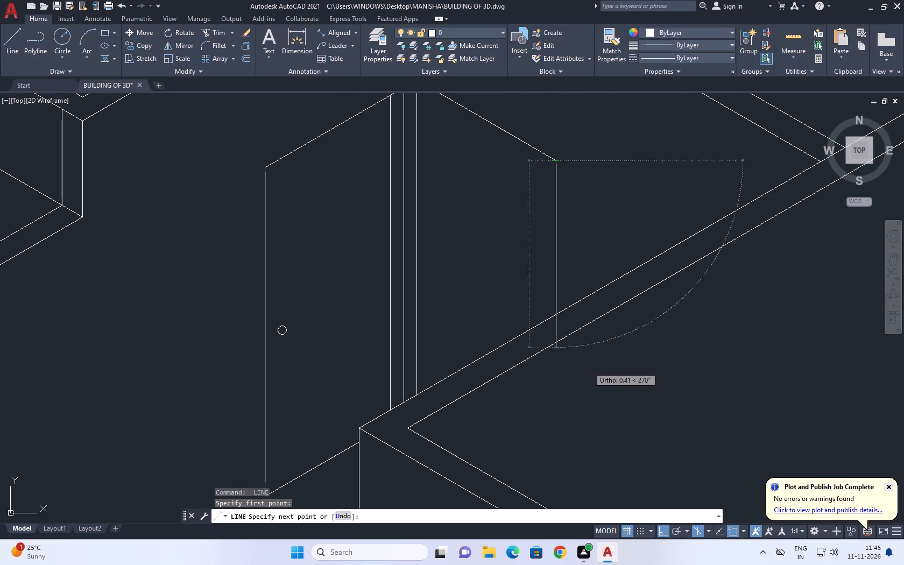
{"action": "left_click", "coordinate": [542, 407]}
{"action": "key", "text": "space"}
Trim the new vertical below the lower wall's upper edge line.
{"action": "type", "text": "TR"}
{"action": "key", "text": "space"}
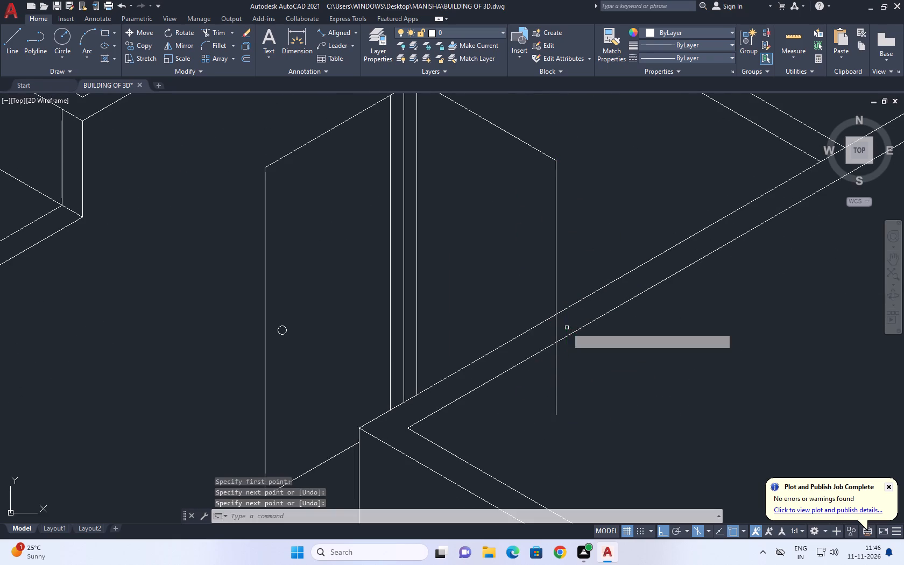
{"action": "left_click", "coordinate": [581, 353]}
{"action": "left_click", "coordinate": [507, 407]}
{"action": "left_click", "coordinate": [552, 328]}
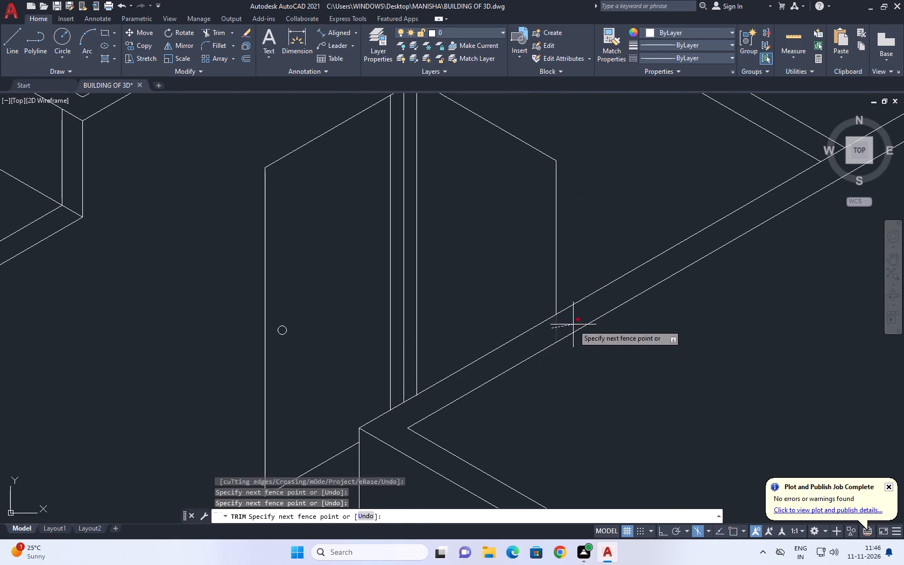
{"action": "left_click", "coordinate": [573, 324]}
Trim away the construction line on both sides of the wall-corner vertical.
{"action": "middle_click_drag", "start_coordinate": [535, 265], "coordinate": [542, 343]}
{"action": "left_click", "coordinate": [444, 143]}
{"action": "left_click", "coordinate": [442, 152]}
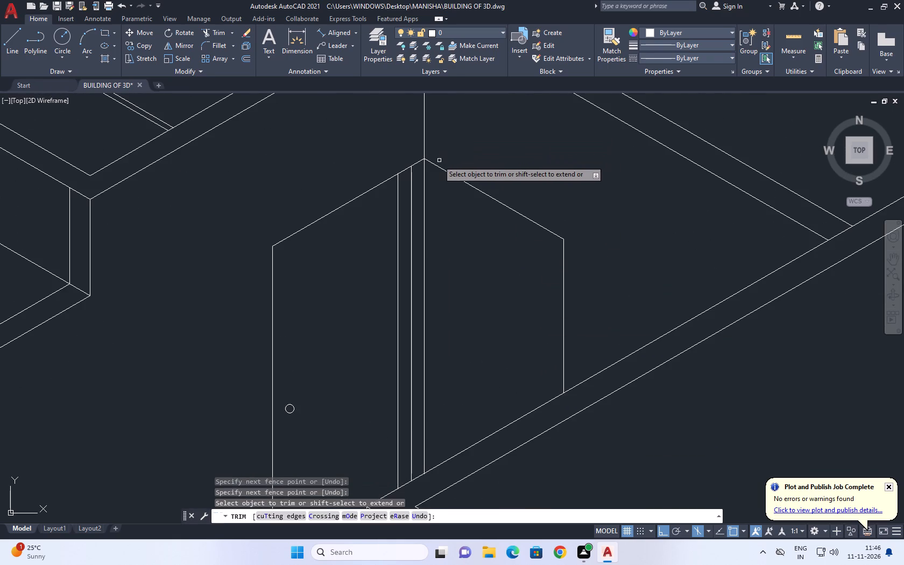
{"action": "left_click", "coordinate": [421, 163]}
{"action": "key", "text": "space"}
Move the second door's top line and vertical together a short distance along the adjoining wall, away from the corner.
{"action": "left_click", "coordinate": [475, 175]}
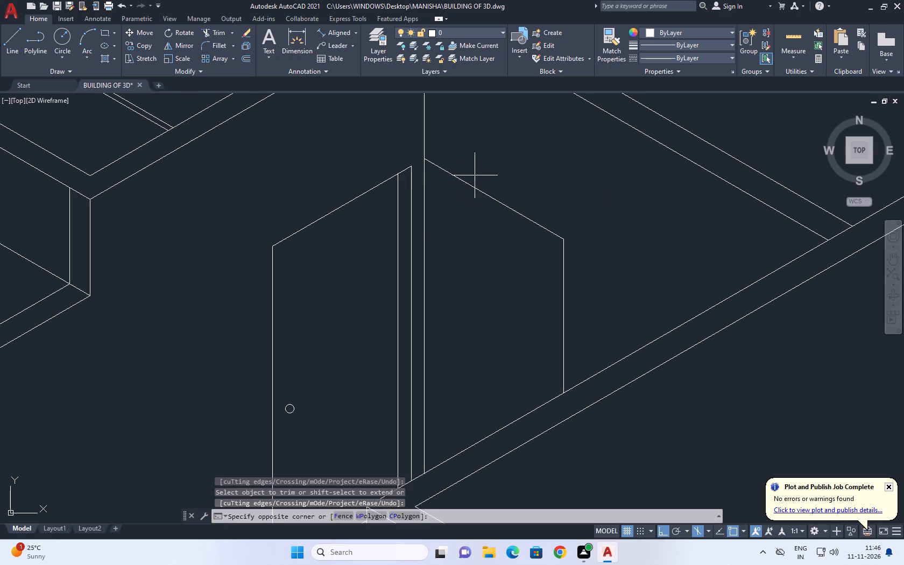
{"action": "left_click", "coordinate": [440, 227]}
{"action": "left_click_drag", "start_coordinate": [576, 236], "coordinate": [571, 242]}
{"action": "left_click", "coordinate": [552, 262]}
{"action": "middle_click_drag", "start_coordinate": [590, 232], "coordinate": [423, 223]}
{"action": "key", "text": "m"}
{"action": "key", "text": "space"}
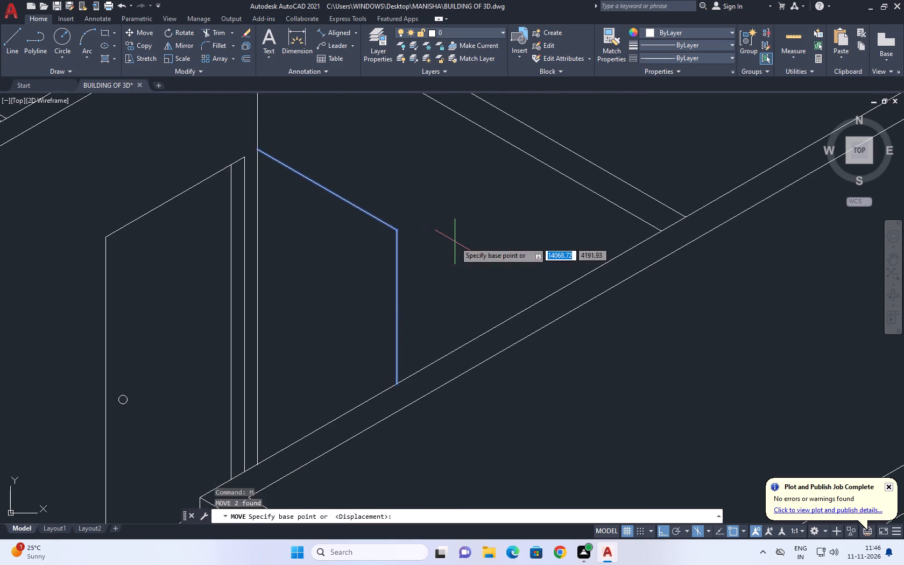
{"action": "left_click", "coordinate": [455, 242]}
{"action": "left_click", "coordinate": [471, 248]}
Trim the moved vertical where it crosses the lower wall's upper edge, keeping the wall edge whole.
{"action": "middle_click_drag", "start_coordinate": [395, 289], "coordinate": [470, 288]}
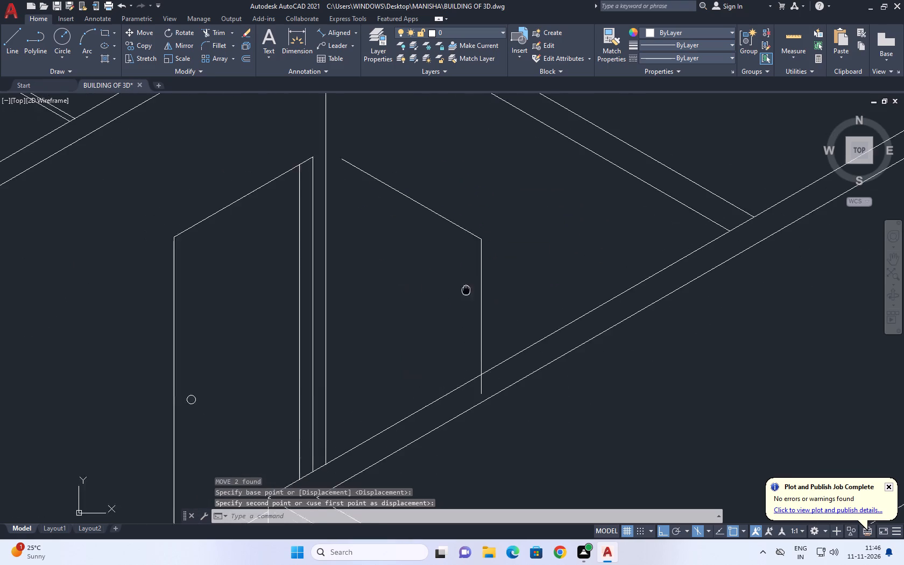
{"action": "key", "text": "t"}
{"action": "key", "text": "r"}
{"action": "key", "text": "space"}
{"action": "left_click", "coordinate": [489, 382]}
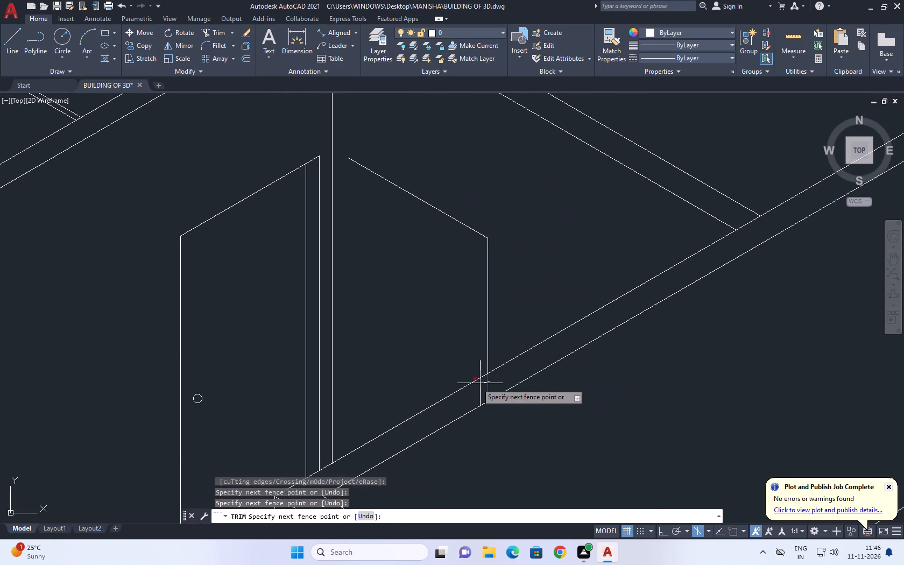
{"action": "left_click", "coordinate": [464, 387]}
{"action": "key", "text": "ctrl+z"}
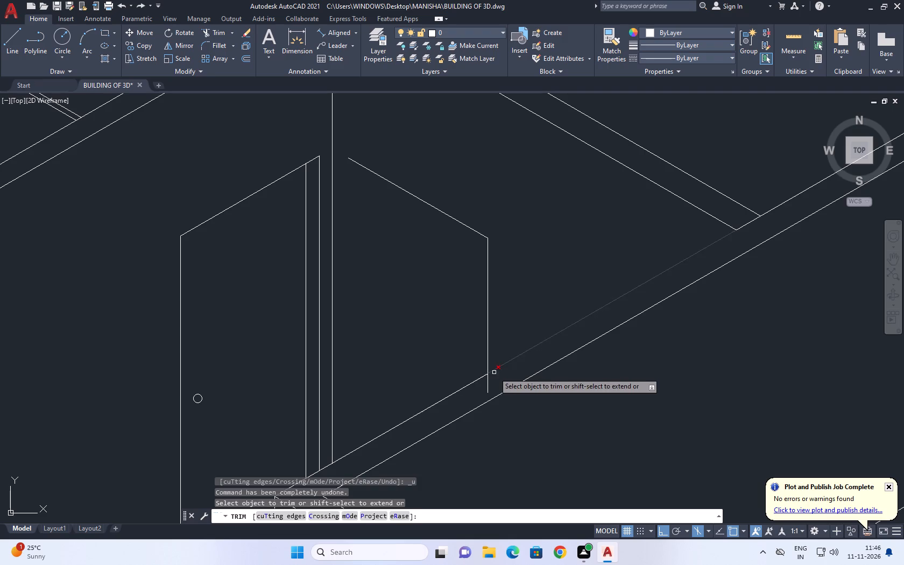
{"action": "left_click_drag", "start_coordinate": [493, 376], "coordinate": [490, 382]}
{"action": "left_click", "coordinate": [474, 393]}
{"action": "key", "text": "space"}
Draw a vertical from the second door's top corner nearest the wall corner down past the lower wall's upper edge.
{"action": "key", "text": "l"}
{"action": "key", "text": "space"}
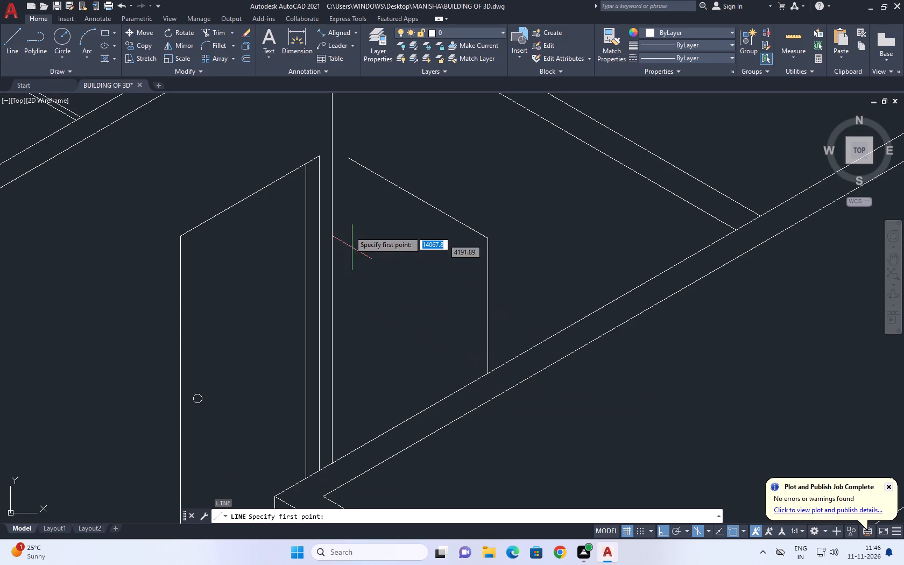
{"action": "left_click", "coordinate": [348, 157]}
{"action": "middle_click_drag", "start_coordinate": [376, 441], "coordinate": [369, 287]}
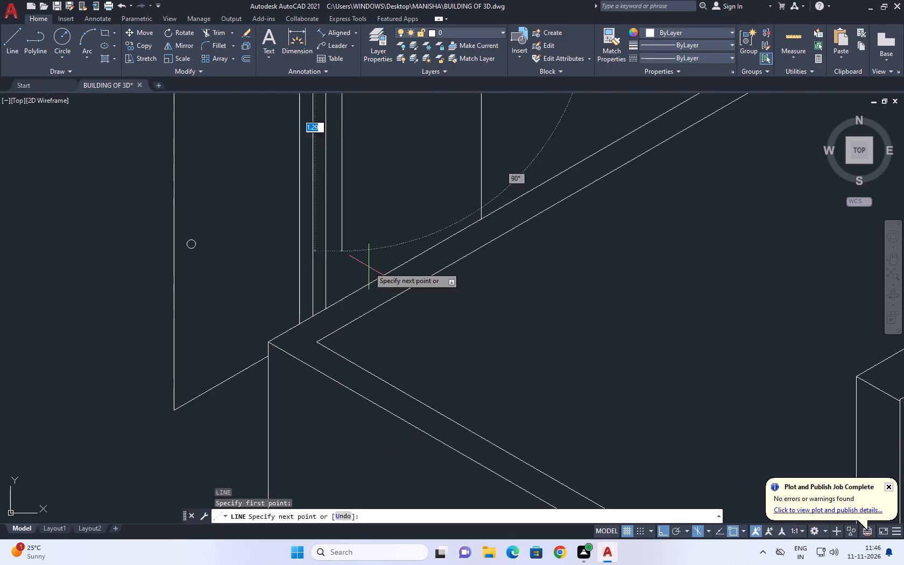
{"action": "scroll", "coordinate": [335, 323], "scroll_direction": "up", "scroll_amount": 2}
{"action": "left_click", "coordinate": [363, 302]}
{"action": "key", "text": "space"}
Trim the second door's corner-side vertical below the lower wall's upper edge.
{"action": "scroll", "coordinate": [337, 259], "scroll_direction": "down", "scroll_amount": 2}
{"action": "scroll", "coordinate": [376, 183], "scroll_direction": "up", "scroll_amount": 1}
{"action": "middle_click_drag", "start_coordinate": [376, 182], "coordinate": [401, 307]}
{"action": "key", "text": "t"}
{"action": "key", "text": "r"}
{"action": "key", "text": "space"}
{"action": "scroll", "coordinate": [349, 423], "scroll_direction": "up", "scroll_amount": 1}
{"action": "left_click", "coordinate": [342, 460]}
{"action": "left_click", "coordinate": [368, 455]}
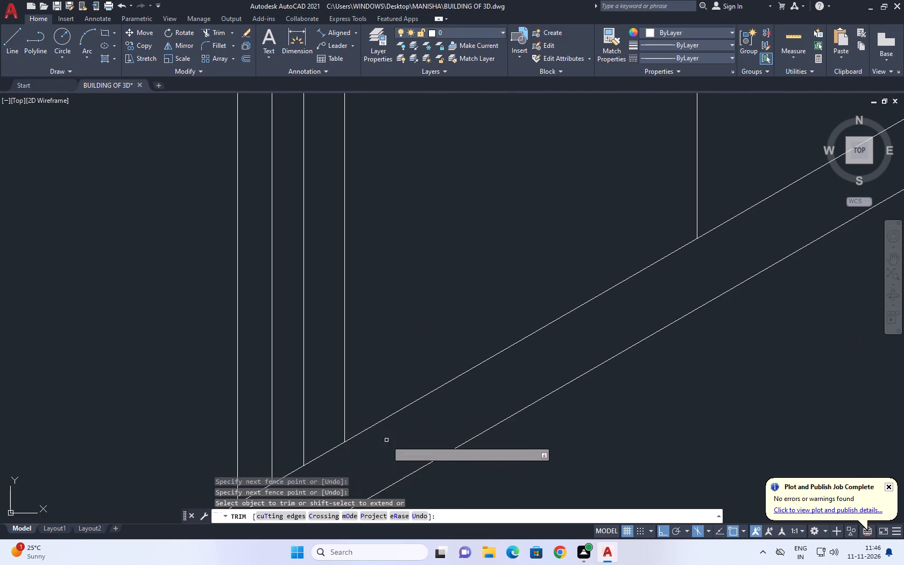
{"action": "scroll", "coordinate": [402, 412], "scroll_direction": "down", "scroll_amount": 4}
{"action": "key", "text": "space"}
Copy the second door's corner-side vertical a short distance inward along its top line to form the frame line.
{"action": "scroll", "coordinate": [400, 333], "scroll_direction": "up", "scroll_amount": 2}
{"action": "middle_click_drag", "start_coordinate": [495, 359], "coordinate": [521, 388]}
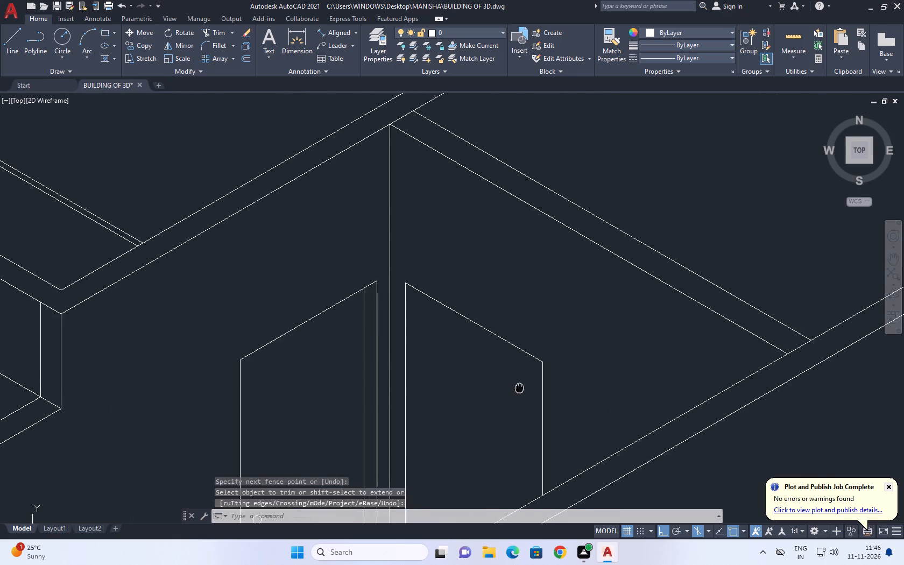
{"action": "middle_click_drag", "start_coordinate": [521, 388], "coordinate": [557, 350]}
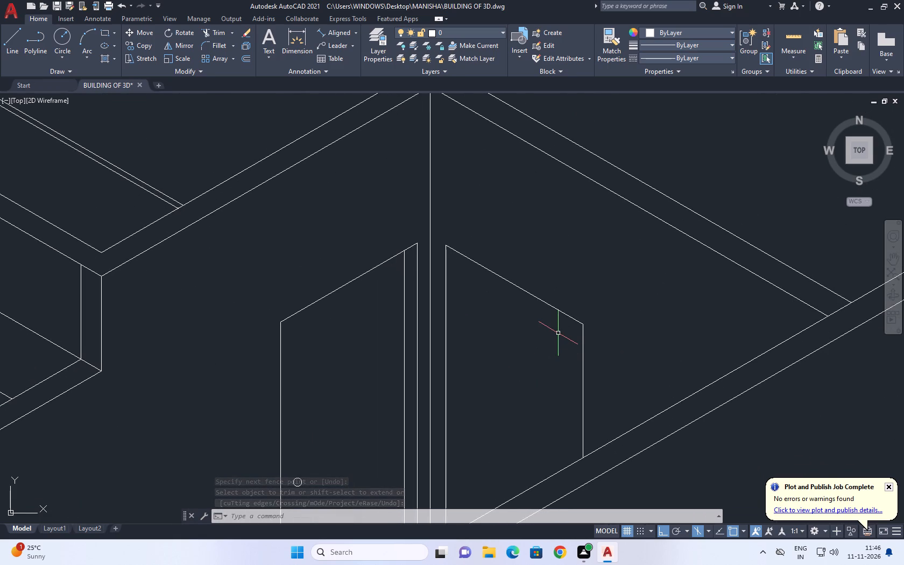
{"action": "middle_click_drag", "start_coordinate": [455, 270], "coordinate": [440, 157]}
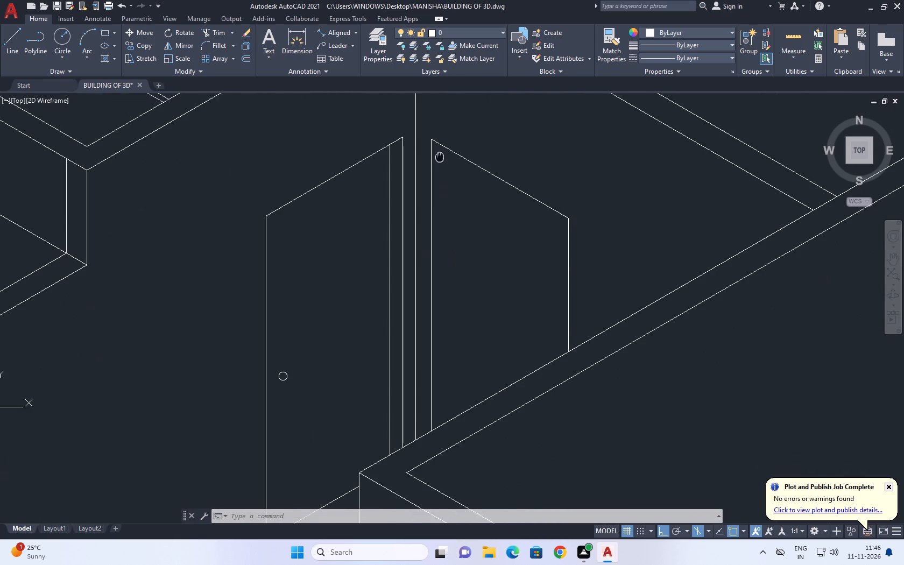
{"action": "left_click", "coordinate": [436, 172]}
{"action": "left_click", "coordinate": [427, 185]}
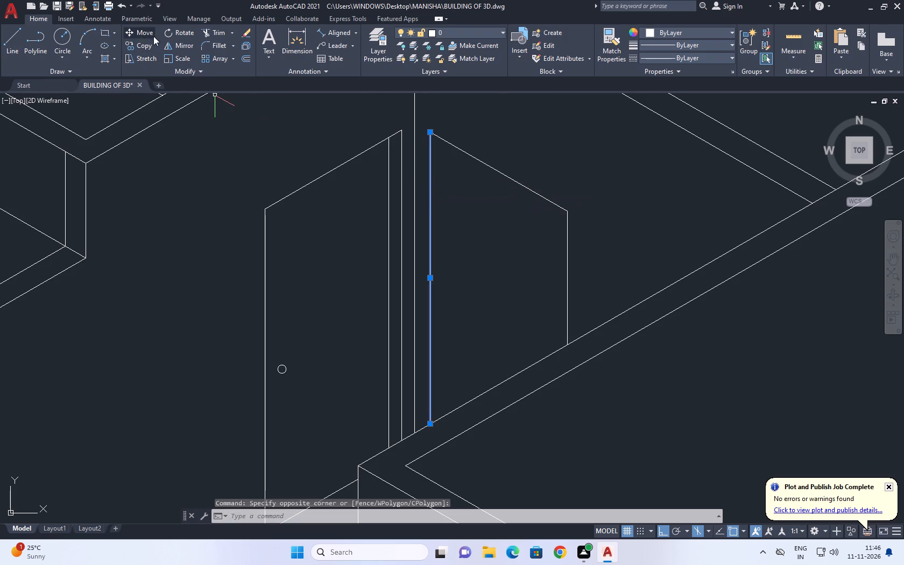
{"action": "left_click", "coordinate": [150, 44]}
{"action": "scroll", "coordinate": [397, 126], "scroll_direction": "up", "scroll_amount": 2}
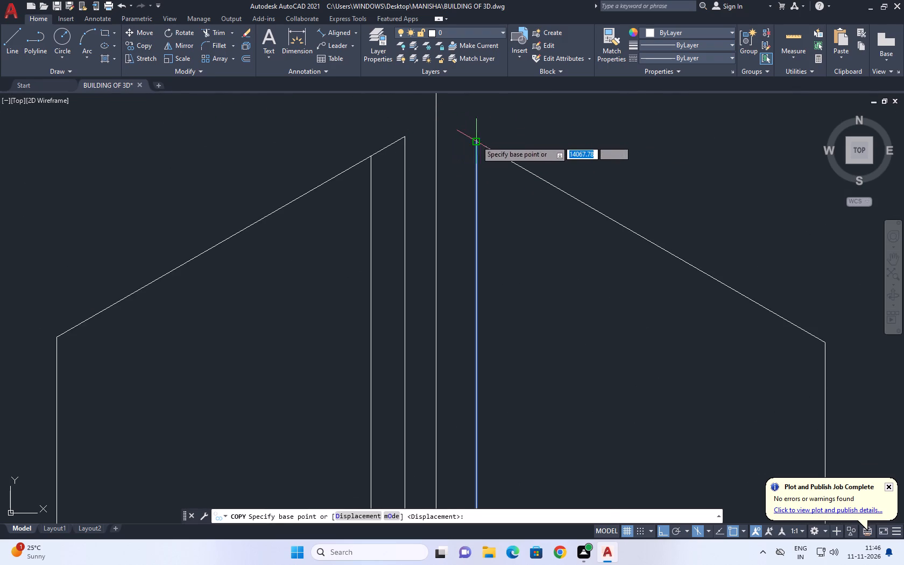
{"action": "left_click", "coordinate": [476, 140]}
{"action": "left_click", "coordinate": [505, 160]}
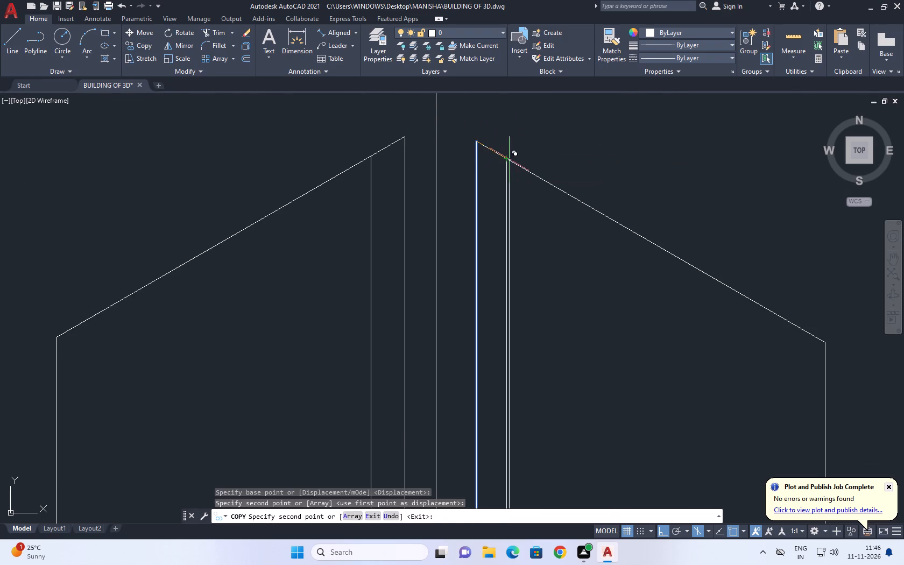
{"action": "right_click", "coordinate": [546, 129]}
{"action": "left_click", "coordinate": [576, 147]}
{"action": "scroll", "coordinate": [418, 258], "scroll_direction": "down", "scroll_amount": 4}
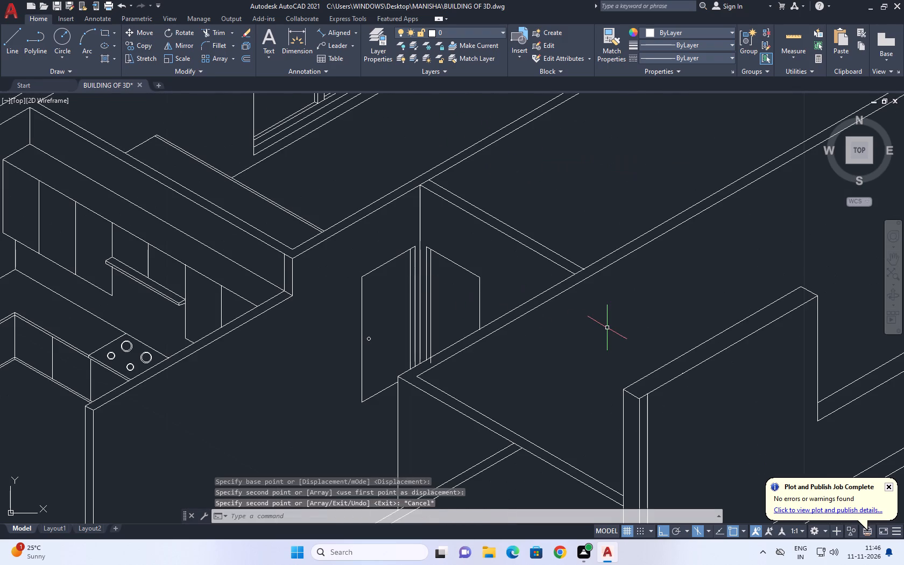
{"action": "scroll", "coordinate": [609, 323], "scroll_direction": "up", "scroll_amount": 1}
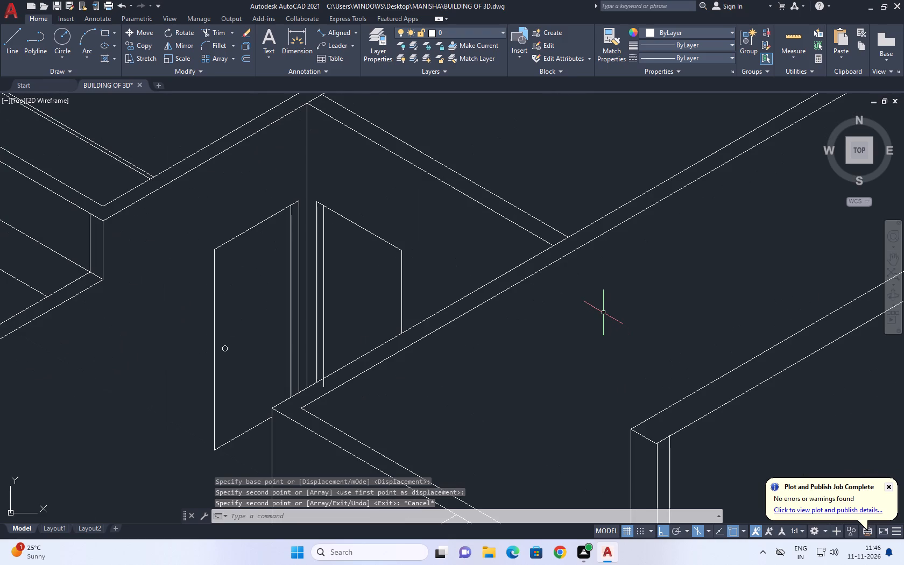
Trim the second door's copied frame line where it runs below the lower wall's upper edge.
{"action": "scroll", "coordinate": [581, 350], "scroll_direction": "up", "scroll_amount": 1}
{"action": "left_click_drag", "start_coordinate": [210, 28], "coordinate": [210, 41]}
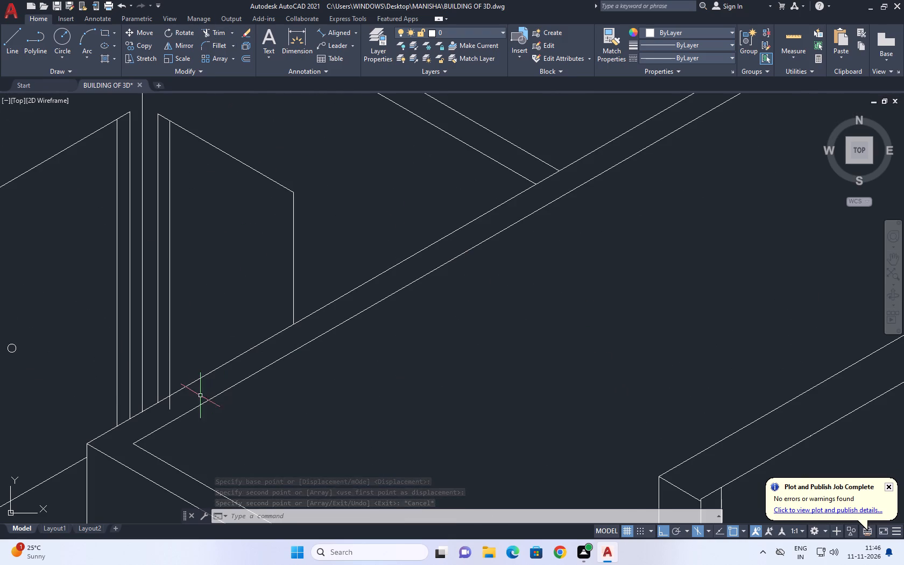
{"action": "middle_click_drag", "start_coordinate": [160, 218], "coordinate": [358, 181]}
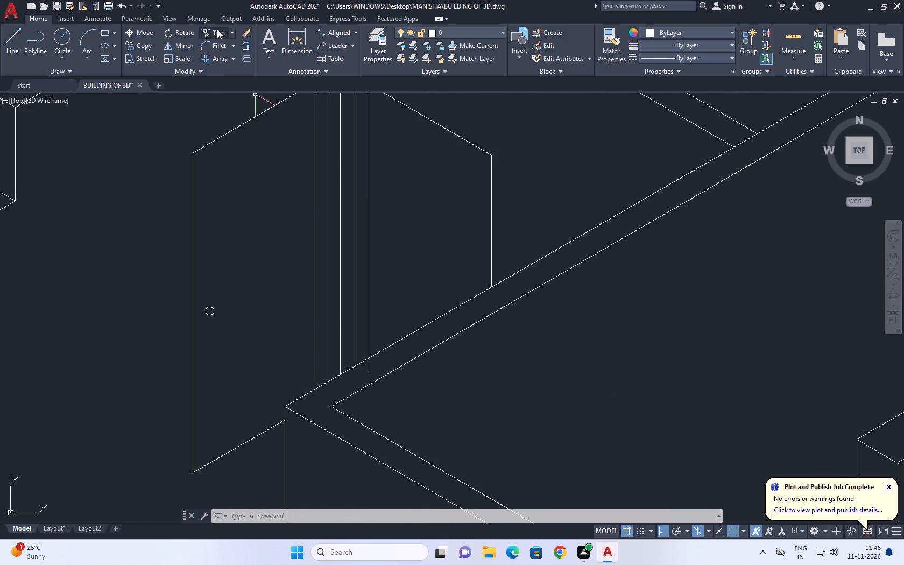
{"action": "left_click", "coordinate": [217, 29]}
{"action": "scroll", "coordinate": [358, 377], "scroll_direction": "up", "scroll_amount": 2}
{"action": "left_click", "coordinate": [373, 352]}
{"action": "left_click", "coordinate": [419, 339]}
{"action": "right_click", "coordinate": [425, 337]}
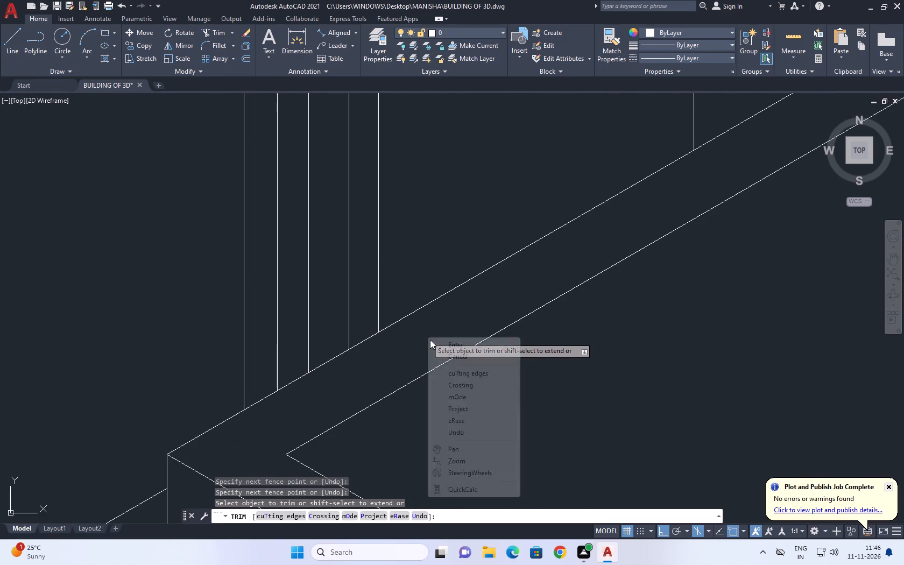
{"action": "left_click", "coordinate": [449, 353]}
Draw an opening outline near the long partition's far corner: a vertical about 0.99 up from its back edge, continuing at 330° past that edge.
{"action": "scroll", "coordinate": [439, 349], "scroll_direction": "up", "scroll_amount": 1}
{"action": "scroll", "coordinate": [391, 327], "scroll_direction": "down", "scroll_amount": 4}
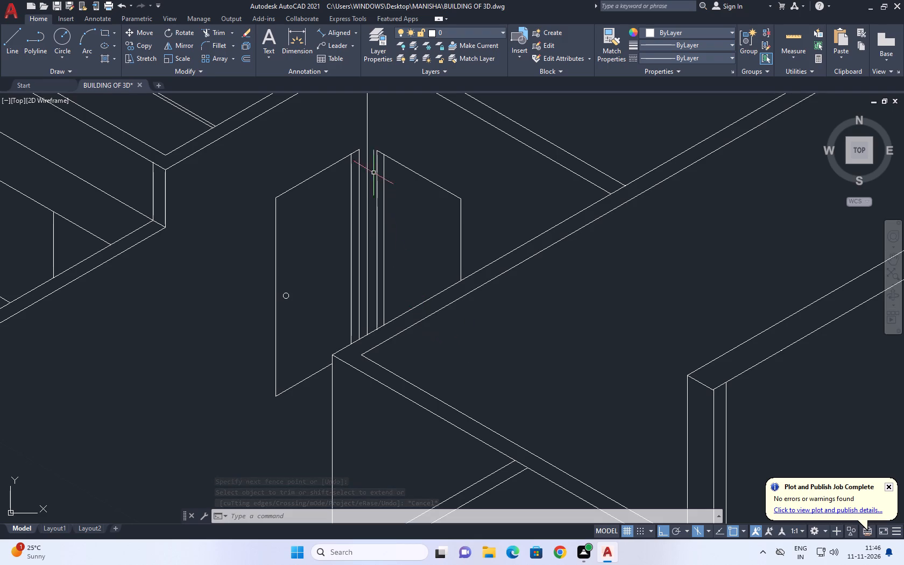
{"action": "middle_click_drag", "start_coordinate": [354, 162], "coordinate": [460, 229]}
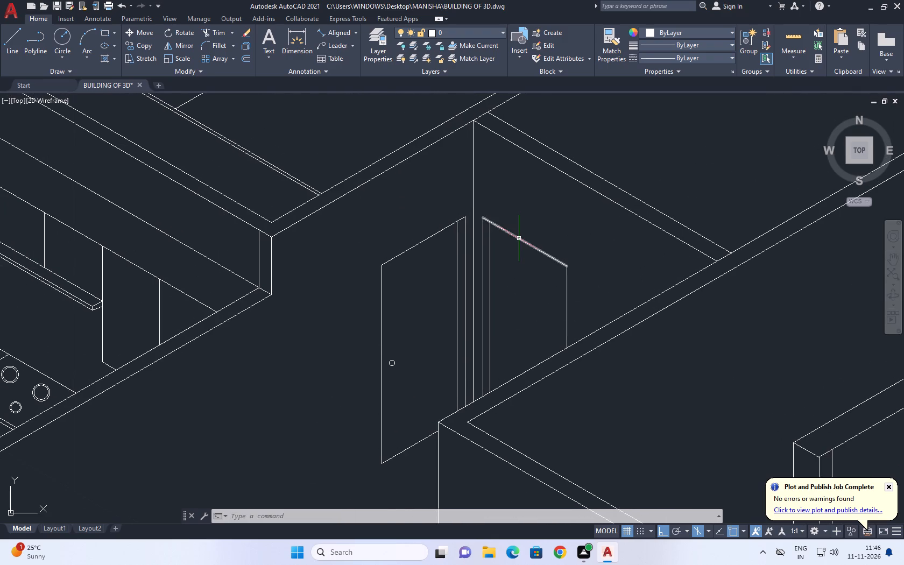
{"action": "scroll", "coordinate": [519, 238], "scroll_direction": "up", "scroll_amount": 1}
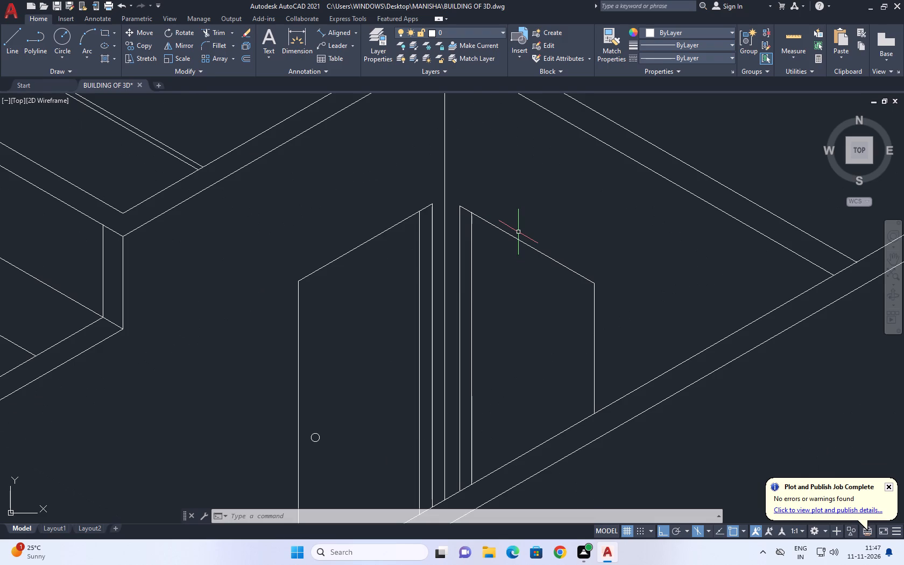
{"action": "scroll", "coordinate": [438, 258], "scroll_direction": "down", "scroll_amount": 4}
{"action": "middle_click_drag", "start_coordinate": [475, 280], "coordinate": [471, 286]}
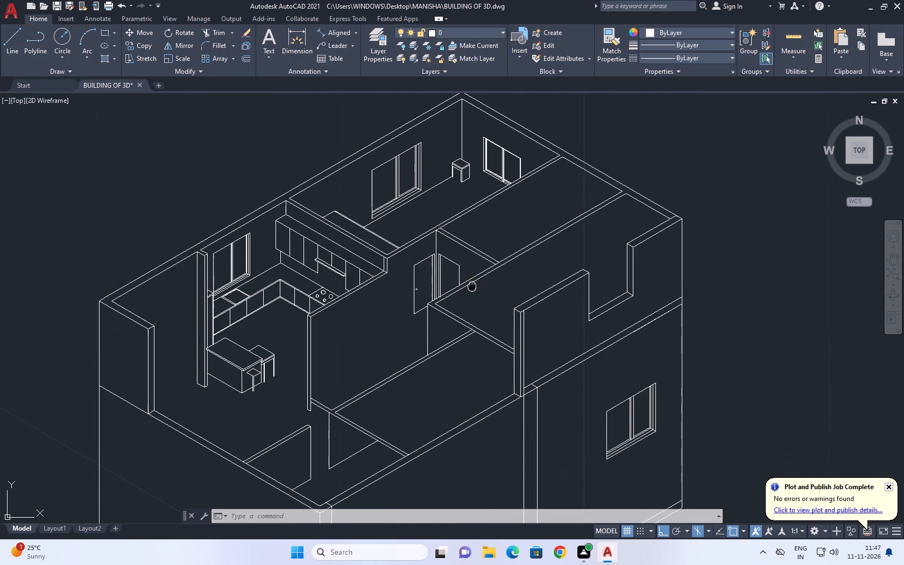
{"action": "middle_click_drag", "start_coordinate": [471, 286], "coordinate": [465, 293]}
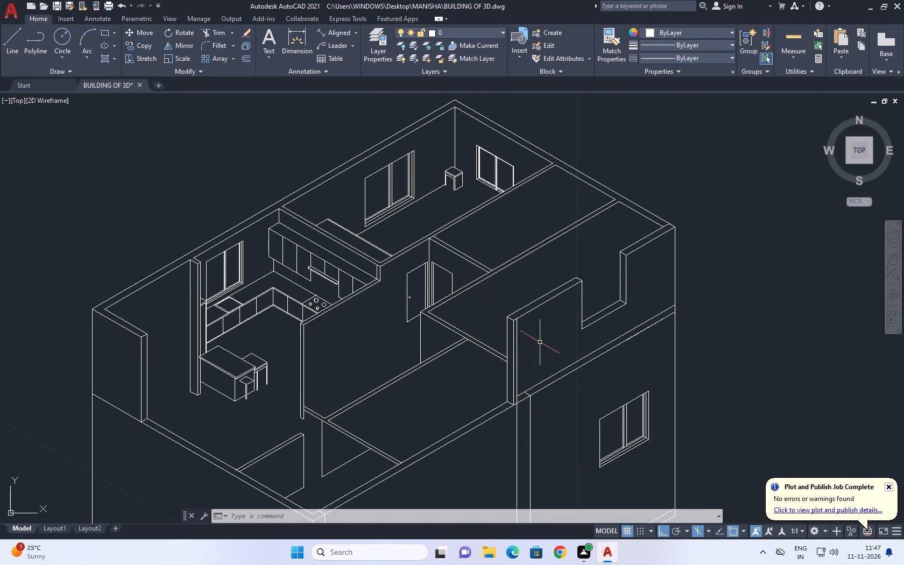
{"action": "middle_click_drag", "start_coordinate": [530, 315], "coordinate": [529, 338]}
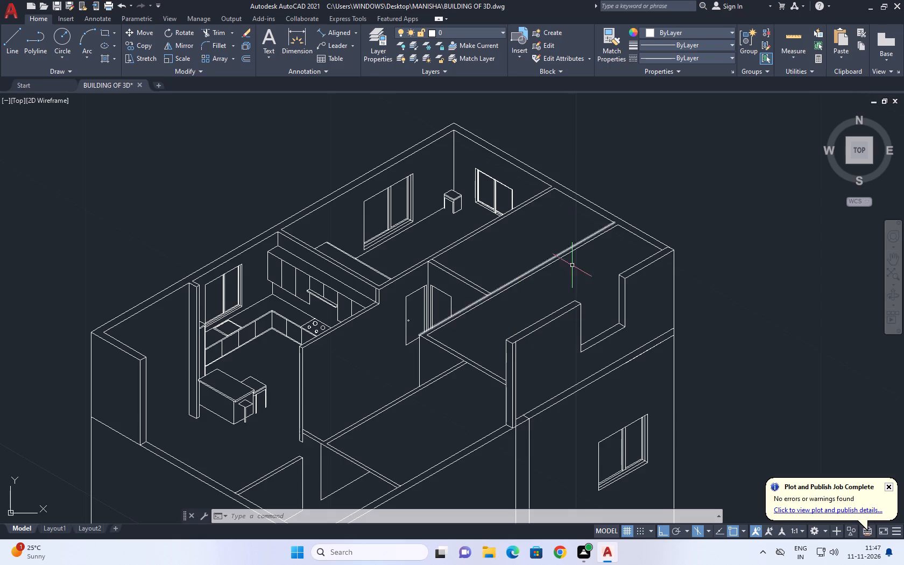
{"action": "middle_click_drag", "start_coordinate": [571, 263], "coordinate": [440, 317]}
{"action": "type", "text": "L"}
{"action": "key", "text": "space"}
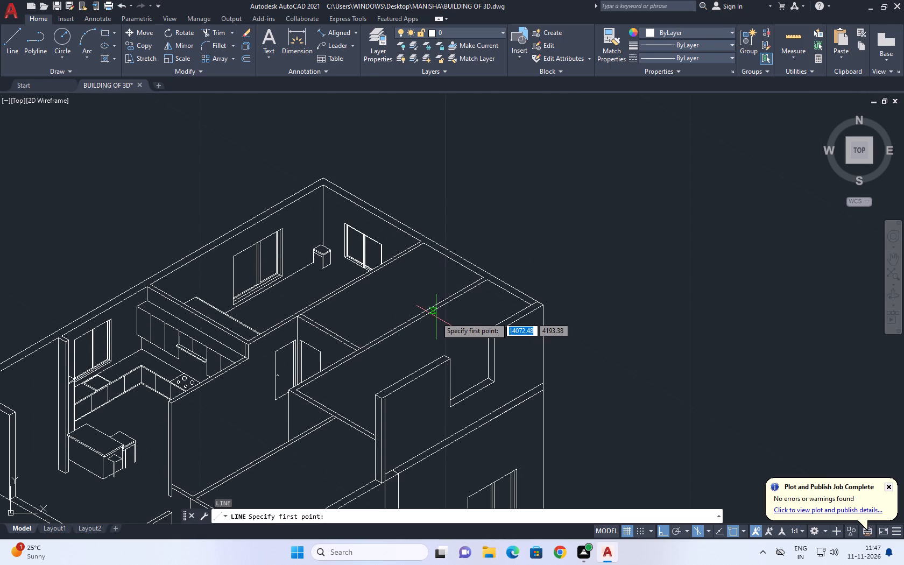
{"action": "middle_click_drag", "start_coordinate": [436, 301], "coordinate": [419, 313]}
{"action": "scroll", "coordinate": [420, 313], "scroll_direction": "up", "scroll_amount": 1}
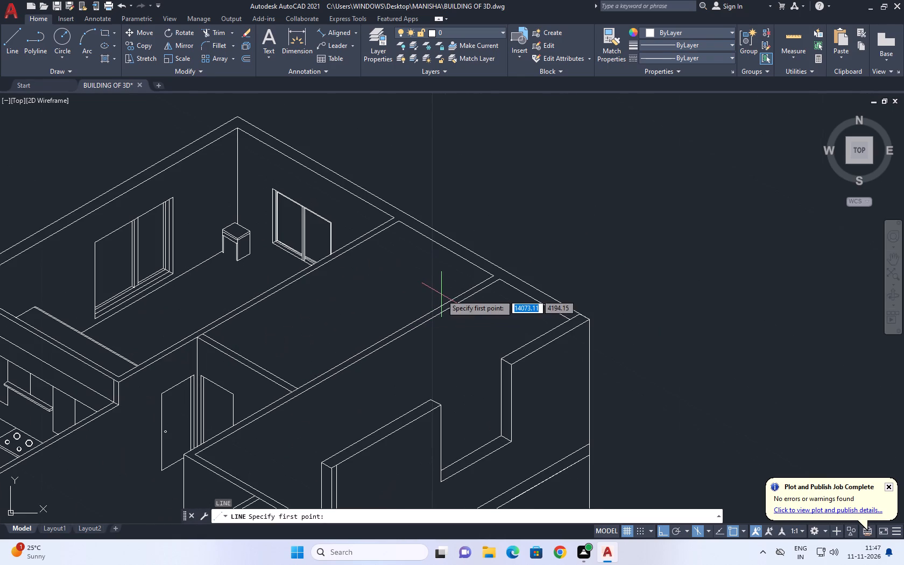
{"action": "scroll", "coordinate": [426, 305], "scroll_direction": "up", "scroll_amount": 3}
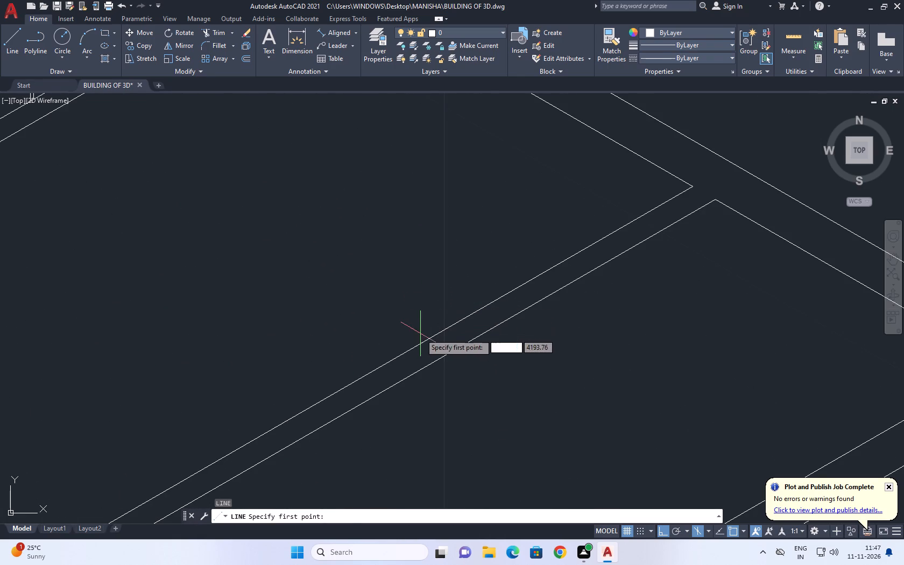
{"action": "left_click_drag", "start_coordinate": [420, 338], "coordinate": [419, 327]}
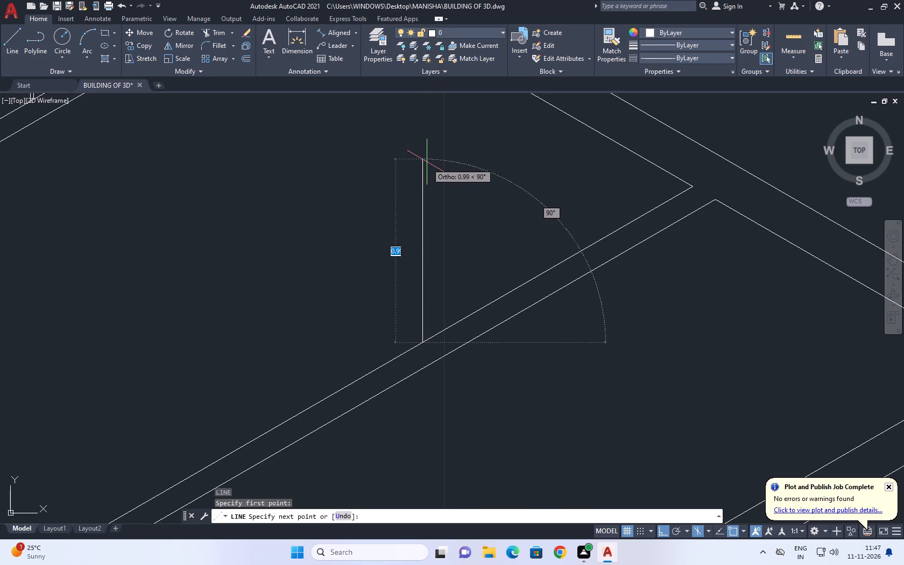
{"action": "left_click", "coordinate": [427, 161]}
{"action": "scroll", "coordinate": [593, 257], "scroll_direction": "up", "scroll_amount": 2}
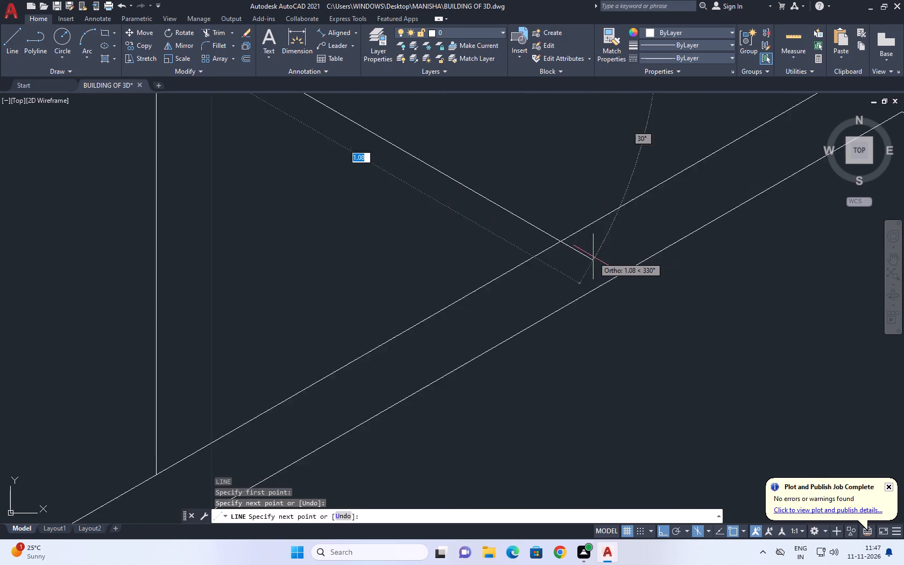
{"action": "scroll", "coordinate": [593, 257], "scroll_direction": "up", "scroll_amount": 1}
{"action": "left_click", "coordinate": [591, 257]}
{"action": "right_click", "coordinate": [601, 240]}
{"action": "left_click", "coordinate": [624, 260]}
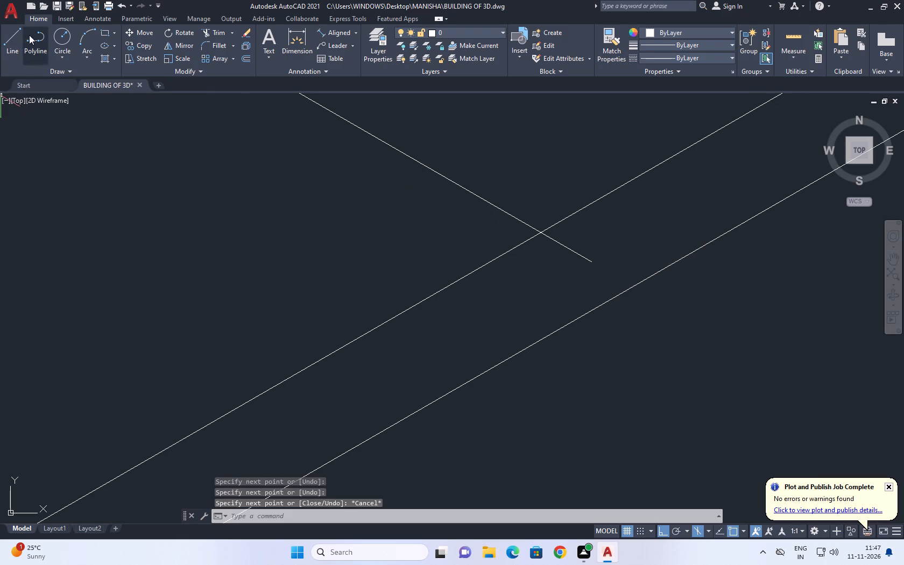
Trim the new opening's sloping top line where it extends past the partition's back edge.
{"action": "left_click", "coordinate": [220, 32]}
{"action": "left_click_drag", "start_coordinate": [591, 242], "coordinate": [585, 244]}
{"action": "left_click", "coordinate": [561, 265]}
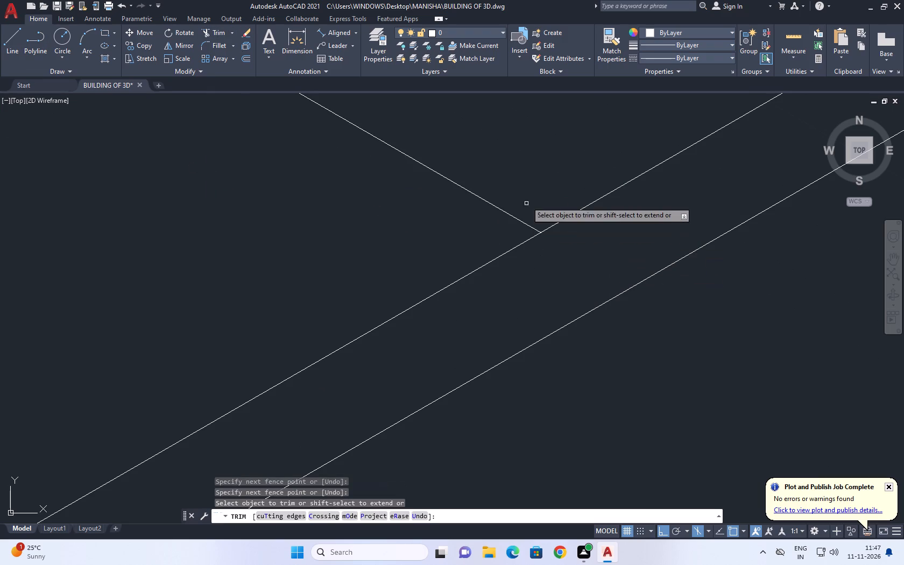
{"action": "right_click", "coordinate": [529, 186]}
{"action": "left_click", "coordinate": [543, 200]}
Copy the opening's vertical line twice inward along its sloping top line to form the side frame lines.
{"action": "scroll", "coordinate": [449, 228], "scroll_direction": "down", "scroll_amount": 4}
{"action": "middle_click_drag", "start_coordinate": [365, 203], "coordinate": [394, 224]}
{"action": "left_click", "coordinate": [401, 227]}
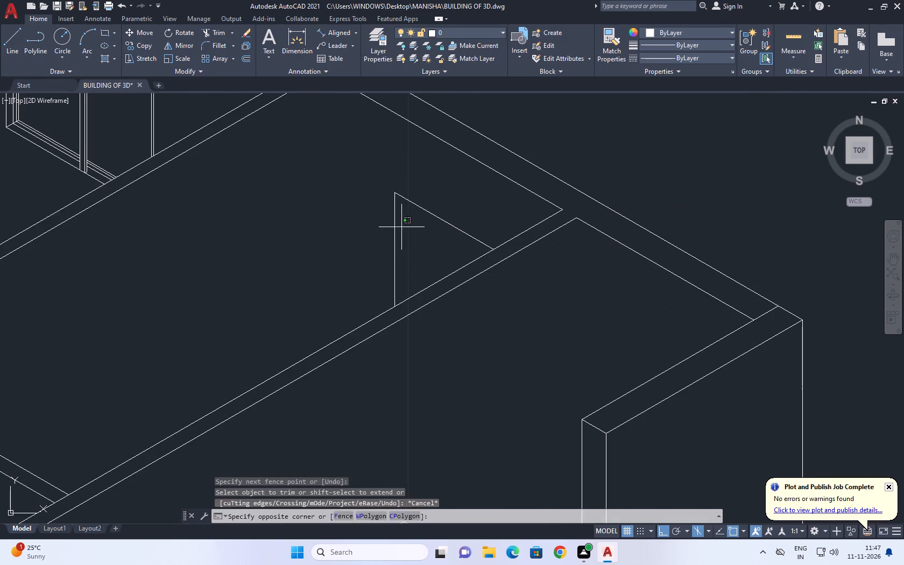
{"action": "left_click", "coordinate": [375, 224]}
{"action": "left_click", "coordinate": [141, 46]}
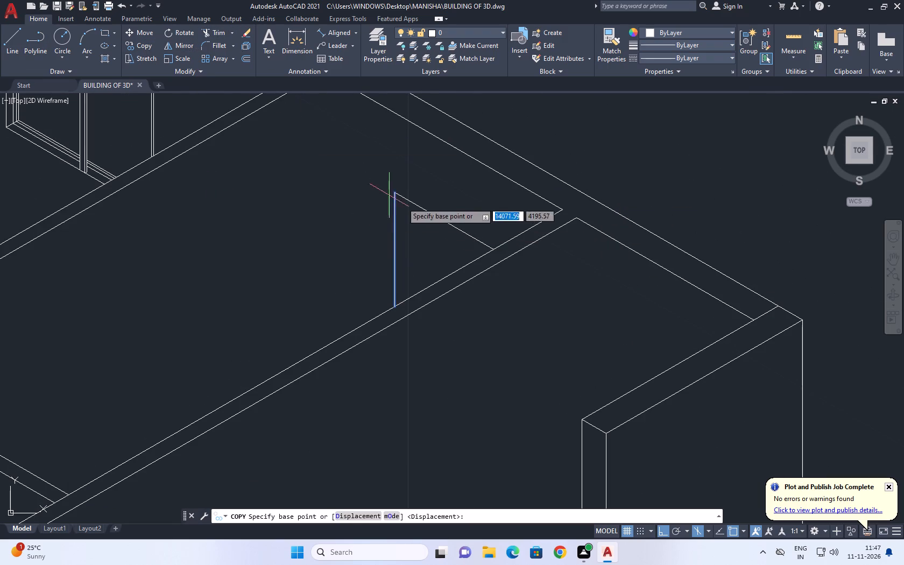
{"action": "scroll", "coordinate": [369, 220], "scroll_direction": "up", "scroll_amount": 2}
{"action": "left_click", "coordinate": [433, 158]}
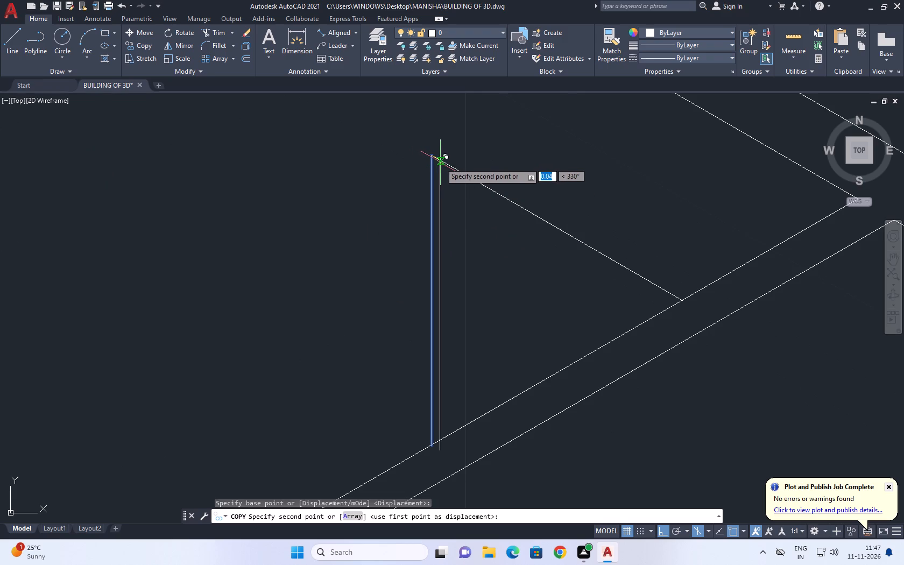
{"action": "left_click", "coordinate": [444, 164]}
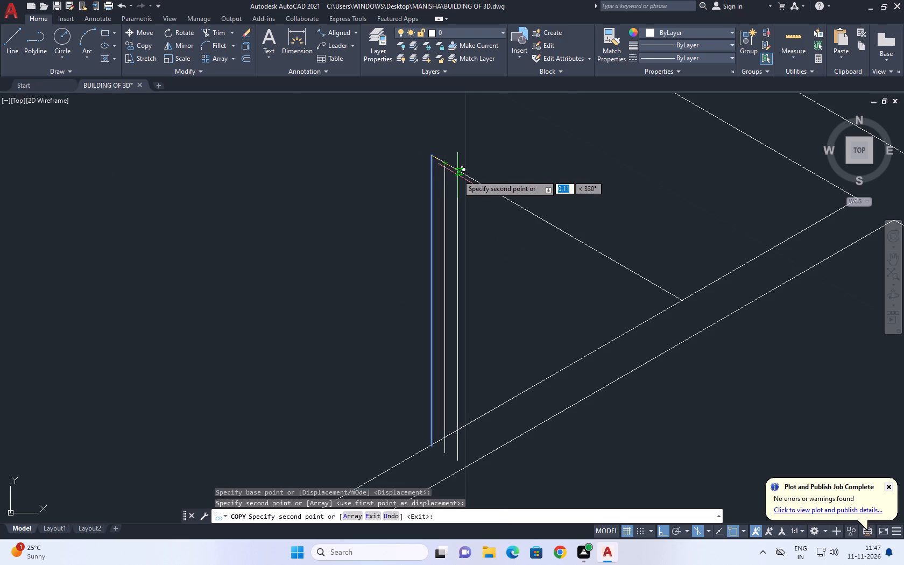
{"action": "left_click", "coordinate": [458, 176]}
{"action": "right_click", "coordinate": [539, 173]}
{"action": "left_click_drag", "start_coordinate": [571, 188], "coordinate": [572, 193]}
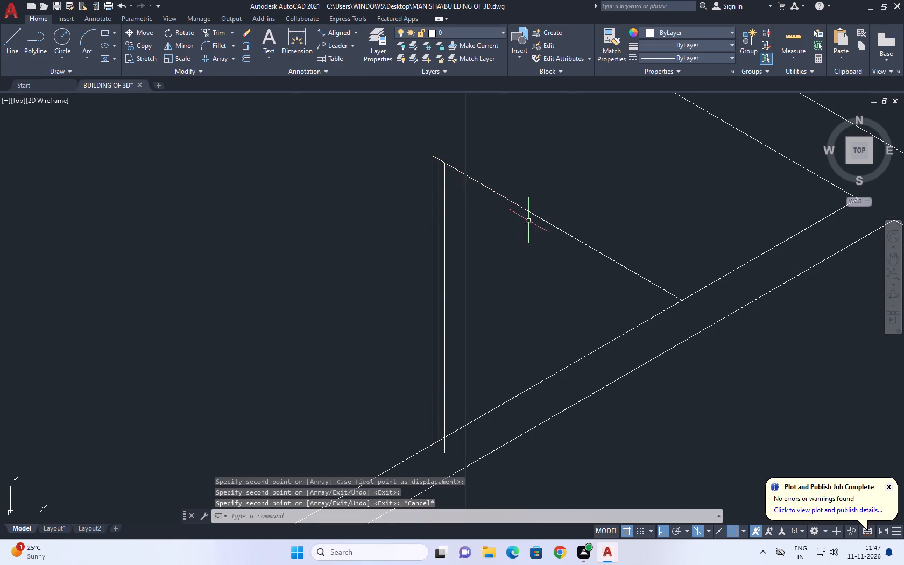
Copy the opening's sloping top line straight down twice to form the upper frame lines.
{"action": "left_click", "coordinate": [529, 219]}
{"action": "left_click", "coordinate": [498, 195]}
{"action": "left_click", "coordinate": [145, 47]}
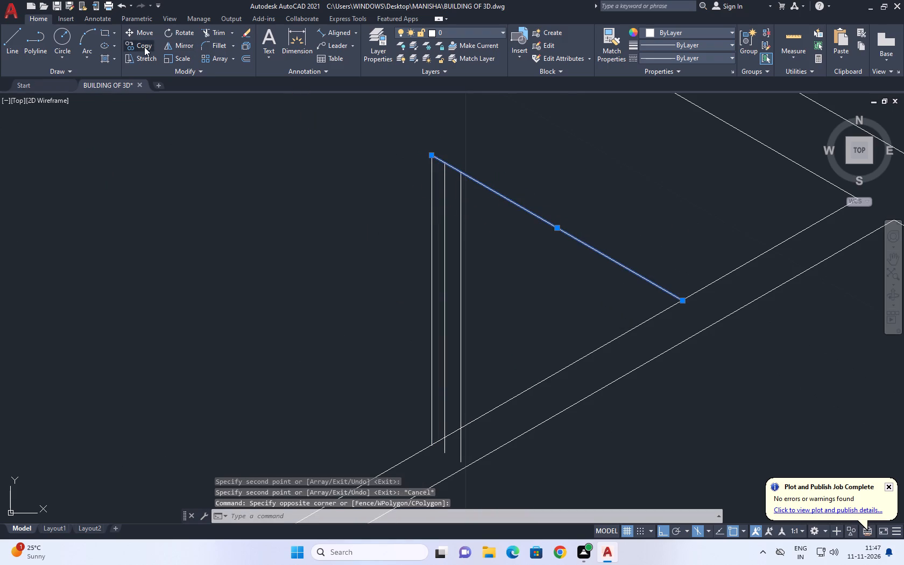
{"action": "scroll", "coordinate": [511, 200], "scroll_direction": "up", "scroll_amount": 2}
{"action": "left_click", "coordinate": [509, 200]}
{"action": "left_click", "coordinate": [501, 222]}
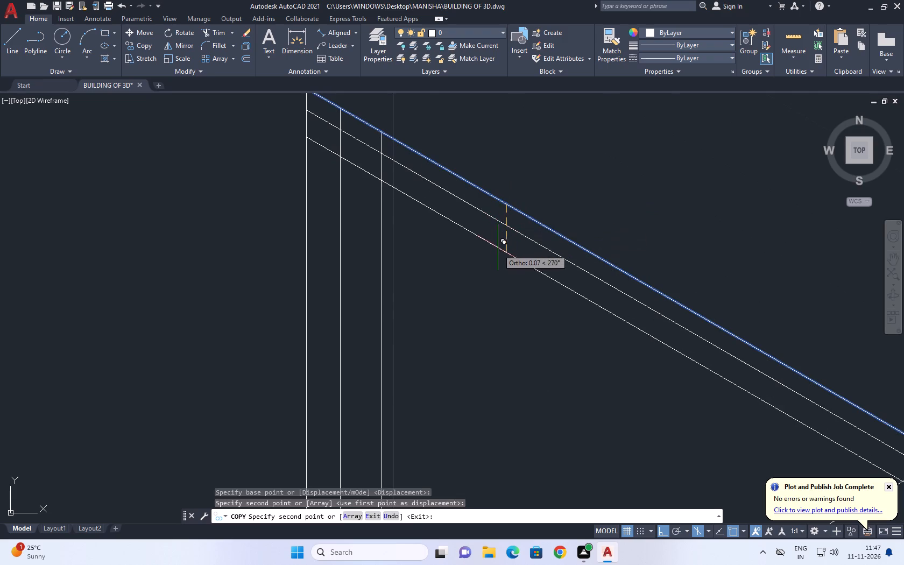
{"action": "left_click", "coordinate": [497, 253]}
{"action": "right_click", "coordinate": [538, 169]}
{"action": "left_click", "coordinate": [563, 180]}
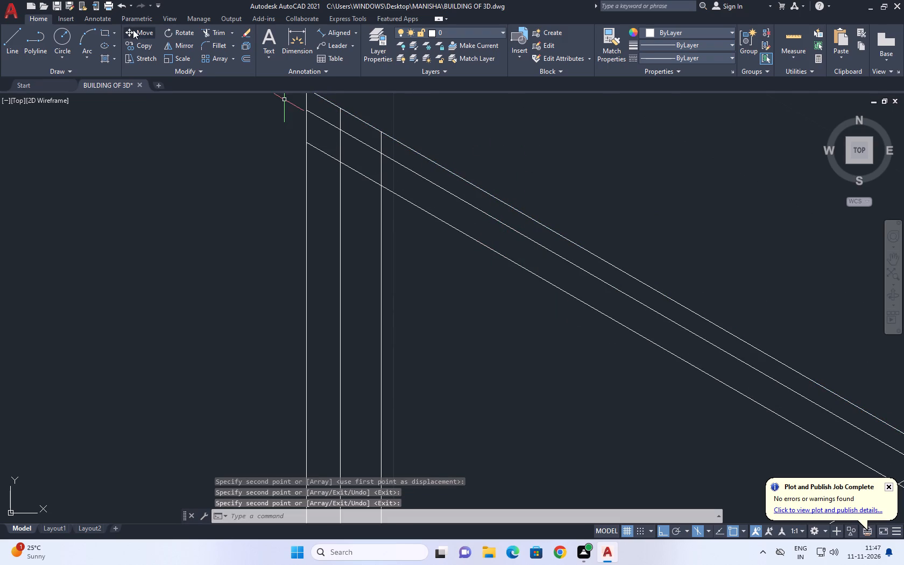
Trim the overlapping frame lines at the opening's top corner so the three outlines nest with clean corners.
{"action": "left_click", "coordinate": [216, 27]}
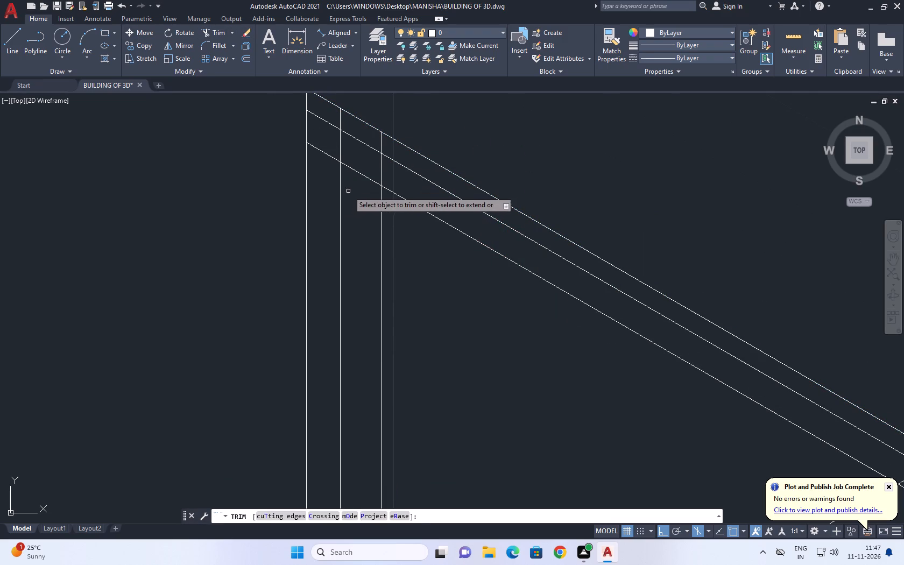
{"action": "left_click", "coordinate": [357, 183]}
{"action": "left_click", "coordinate": [387, 171]}
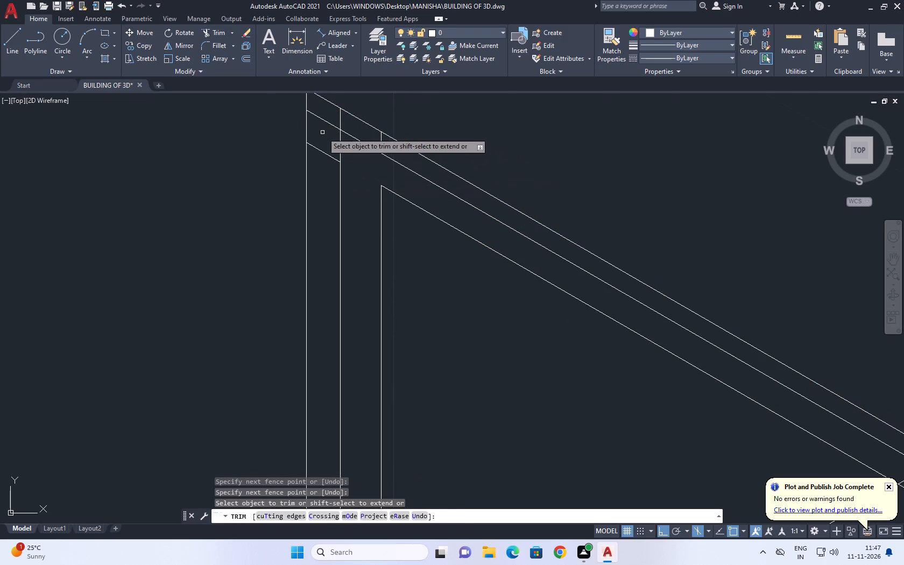
{"action": "left_click", "coordinate": [320, 112]}
{"action": "left_click", "coordinate": [324, 173]}
{"action": "left_click", "coordinate": [330, 116]}
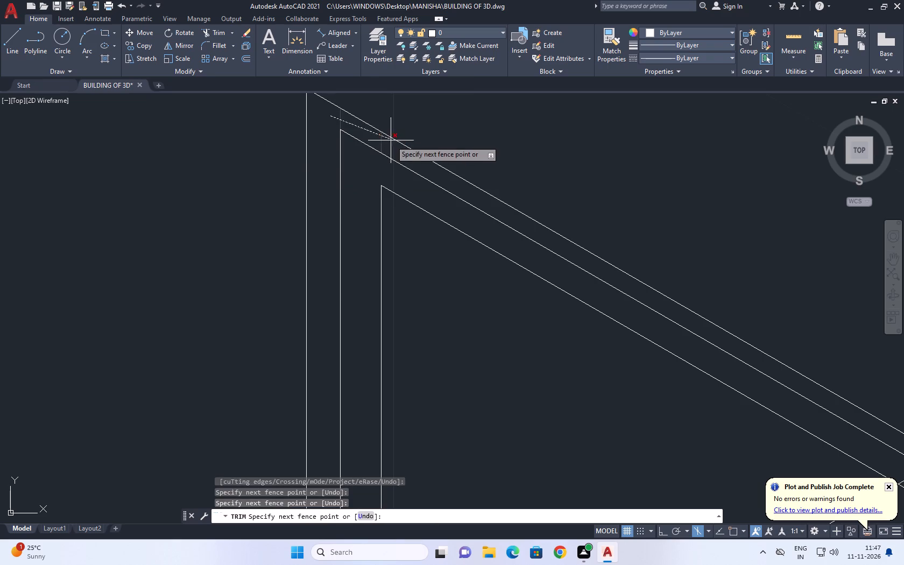
{"action": "left_click", "coordinate": [394, 148]}
{"action": "right_click", "coordinate": [437, 127]}
{"action": "left_click", "coordinate": [472, 144]}
Trim the inner vertical and sloping frame lines of the opening where they cross the partition's back edge.
{"action": "scroll", "coordinate": [452, 146], "scroll_direction": "down", "scroll_amount": 1}
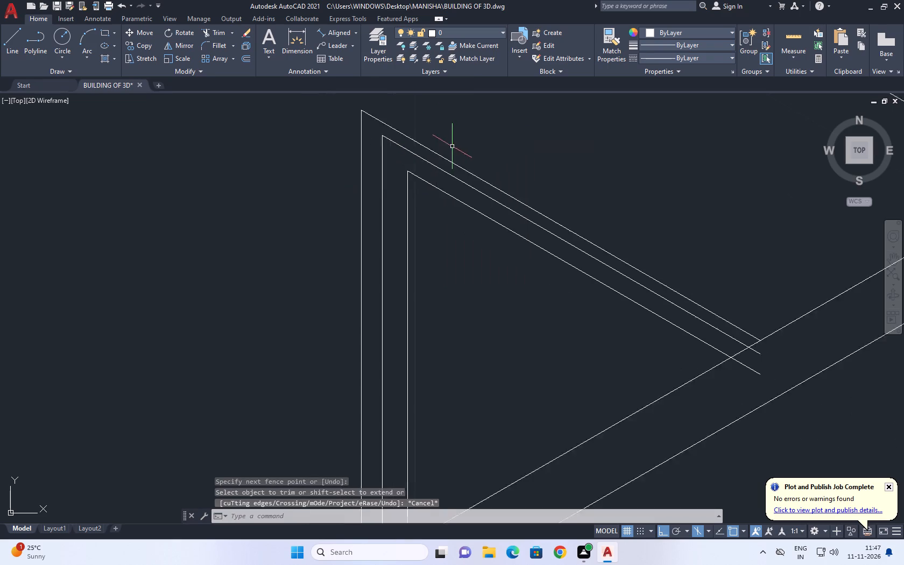
{"action": "scroll", "coordinate": [452, 147], "scroll_direction": "down", "scroll_amount": 2}
{"action": "left_click", "coordinate": [210, 34]}
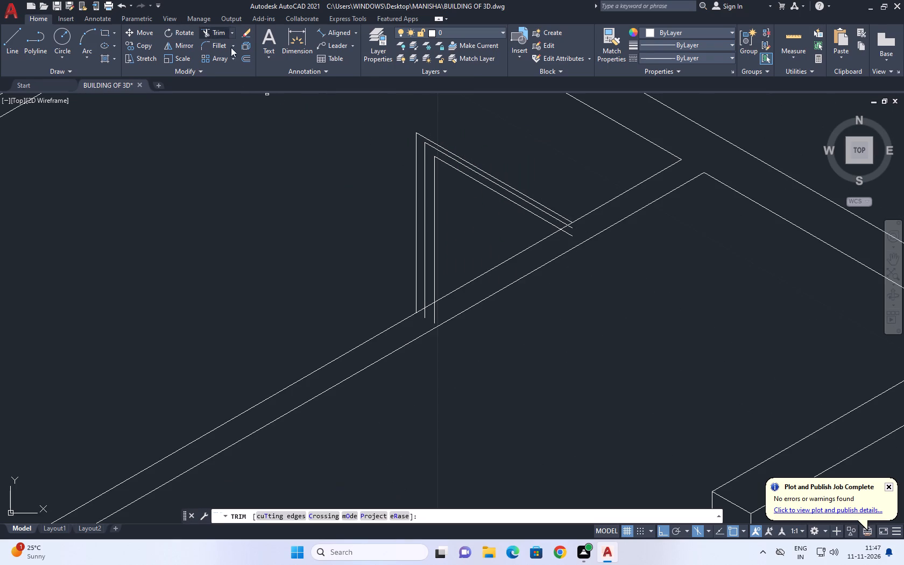
{"action": "scroll", "coordinate": [409, 296], "scroll_direction": "up", "scroll_amount": 2}
{"action": "left_click", "coordinate": [483, 328]}
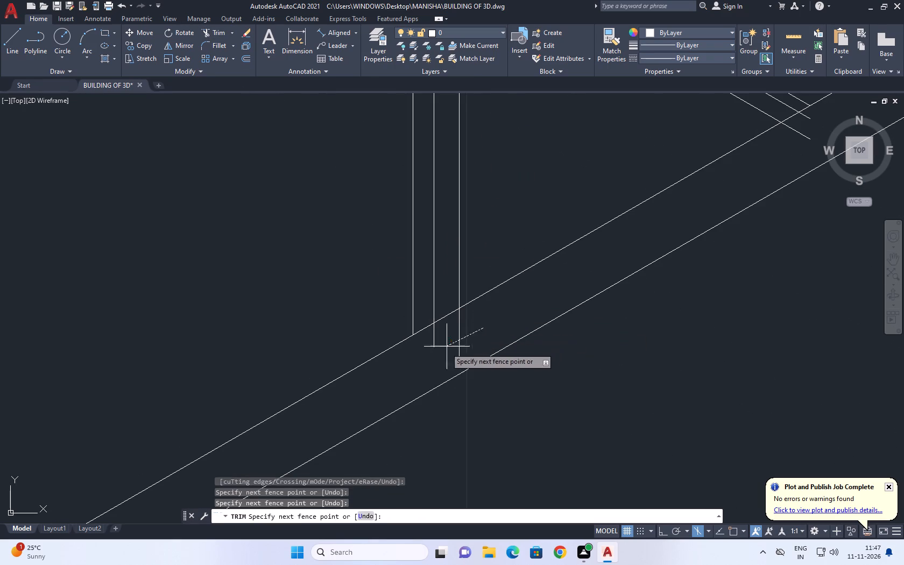
{"action": "left_click", "coordinate": [387, 358]}
{"action": "scroll", "coordinate": [507, 269], "scroll_direction": "down", "scroll_amount": 3}
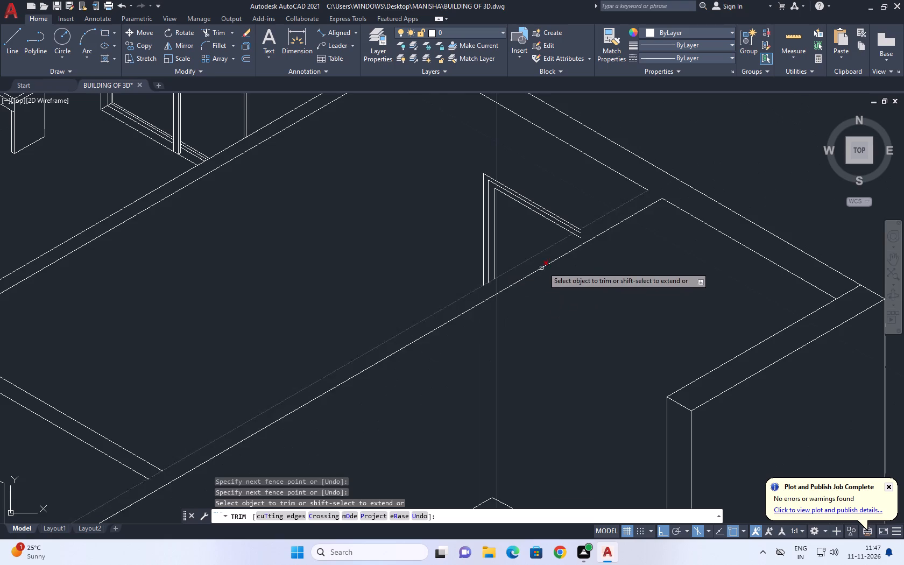
{"action": "scroll", "coordinate": [579, 241], "scroll_direction": "up", "scroll_amount": 4}
{"action": "left_click", "coordinate": [585, 193]}
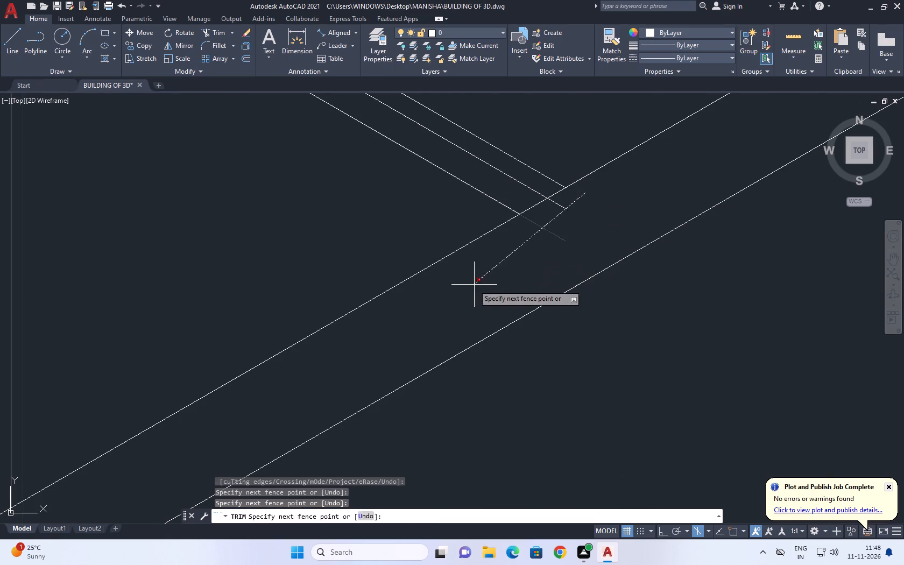
{"action": "left_click", "coordinate": [471, 287]}
{"action": "left_click_drag", "start_coordinate": [582, 200], "coordinate": [577, 199]}
{"action": "left_click_drag", "start_coordinate": [530, 224], "coordinate": [527, 232]}
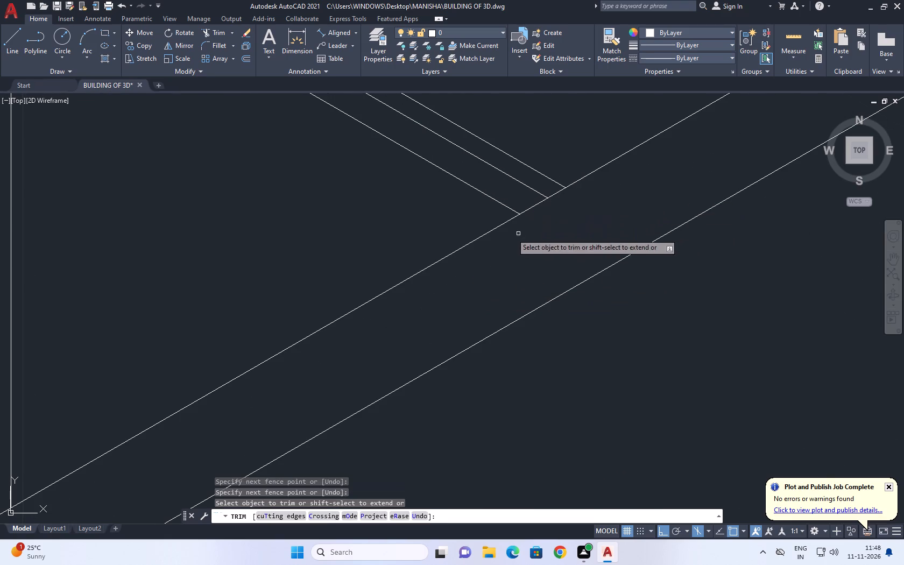
{"action": "right_click_drag", "start_coordinate": [408, 228], "coordinate": [404, 227]}
{"action": "left_click", "coordinate": [437, 241]}
{"action": "scroll", "coordinate": [468, 237], "scroll_direction": "down", "scroll_amount": 2}
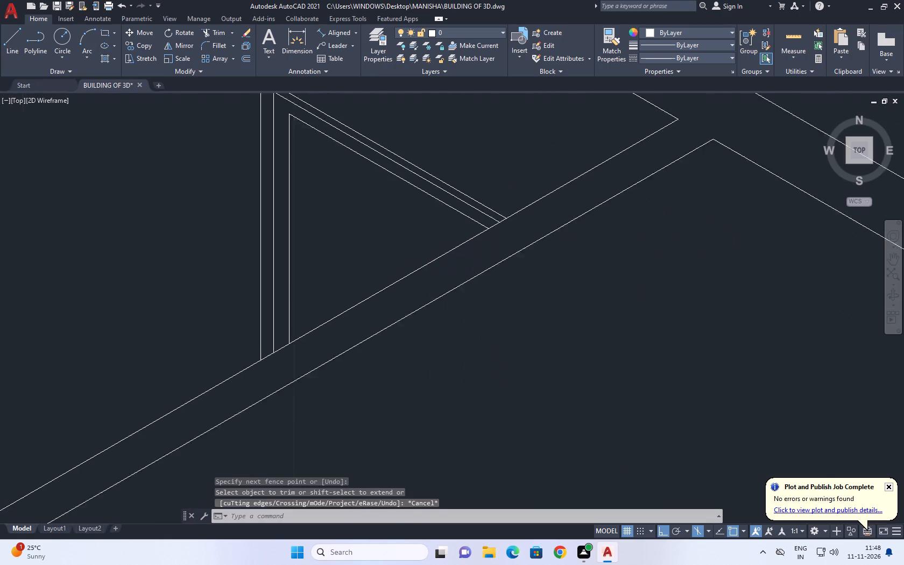
{"action": "scroll", "coordinate": [468, 237], "scroll_direction": "down", "scroll_amount": 3}
{"action": "scroll", "coordinate": [381, 95], "scroll_direction": "down", "scroll_amount": 1}
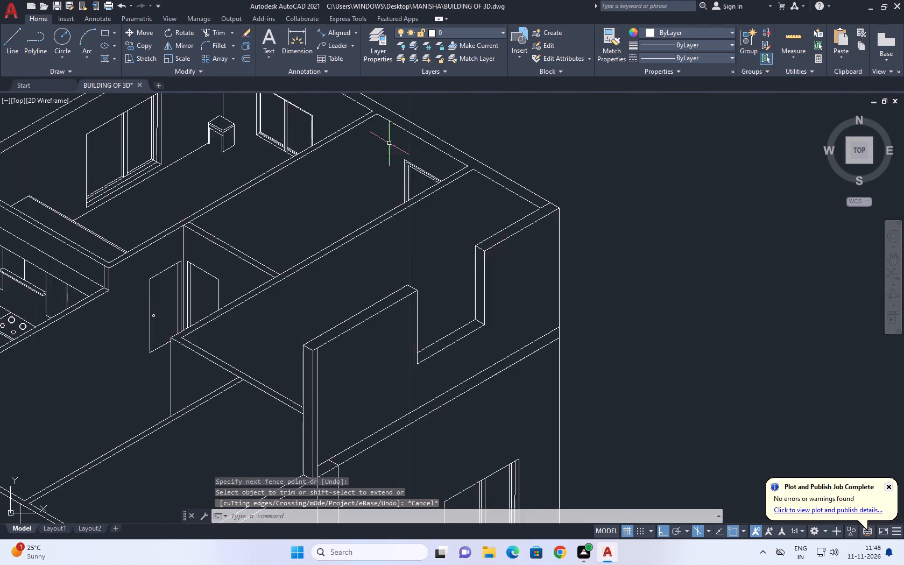
Draw a vertical line about 0.72 units long in the room beside the framed opening, just in front of the partition below the rear window.
{"action": "scroll", "coordinate": [419, 223], "scroll_direction": "down", "scroll_amount": 1}
{"action": "middle_click_drag", "start_coordinate": [384, 208], "coordinate": [475, 229]}
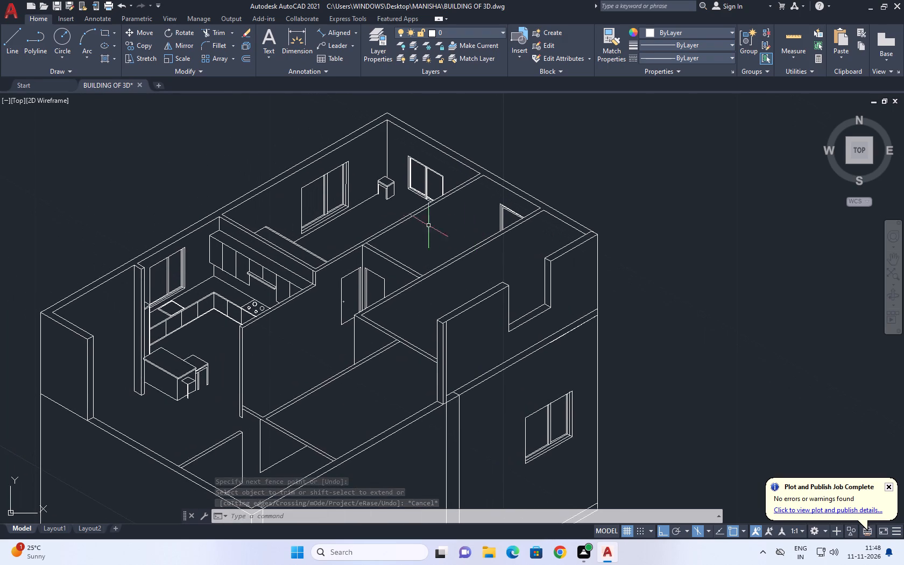
{"action": "scroll", "coordinate": [375, 284], "scroll_direction": "up", "scroll_amount": 3}
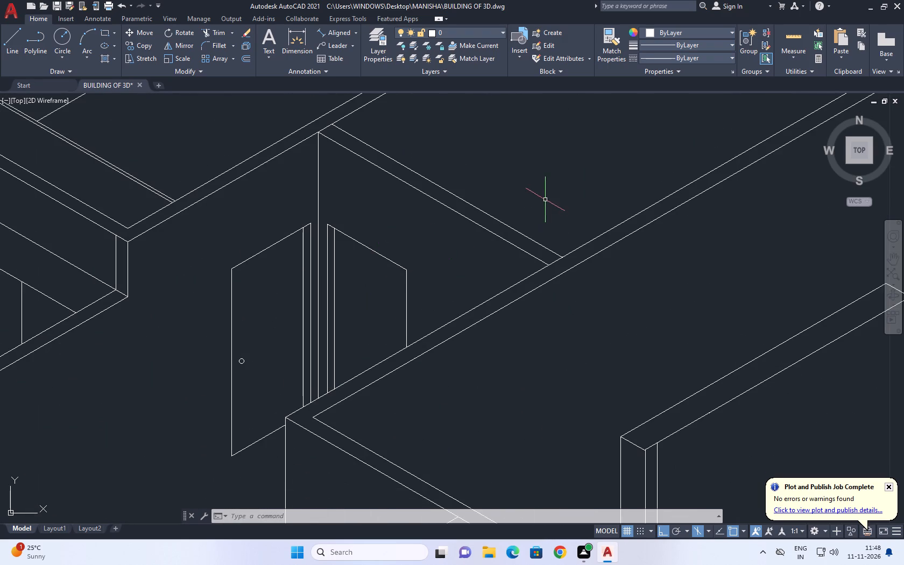
{"action": "middle_click_drag", "start_coordinate": [543, 201], "coordinate": [390, 384]}
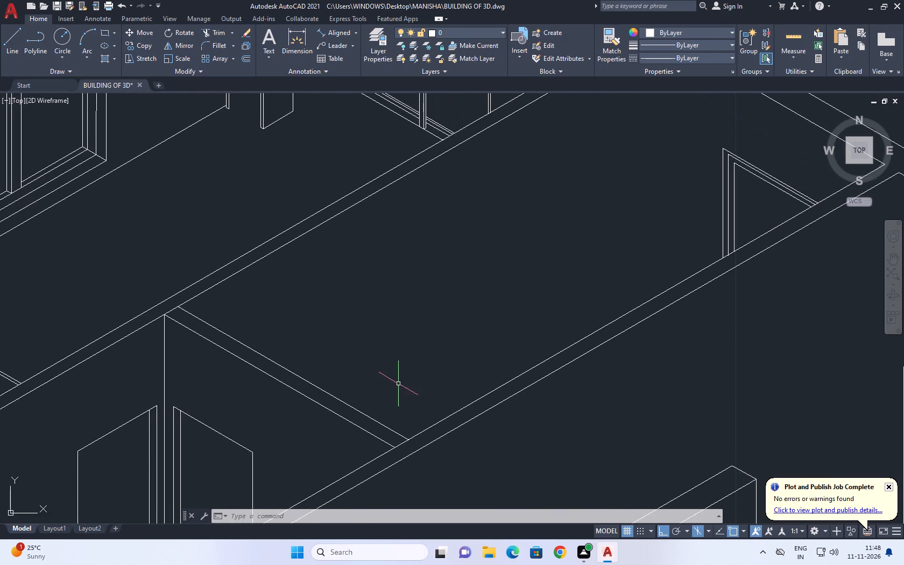
{"action": "scroll", "coordinate": [400, 383], "scroll_direction": "down", "scroll_amount": 3}
{"action": "middle_click_drag", "start_coordinate": [504, 345], "coordinate": [499, 353]}
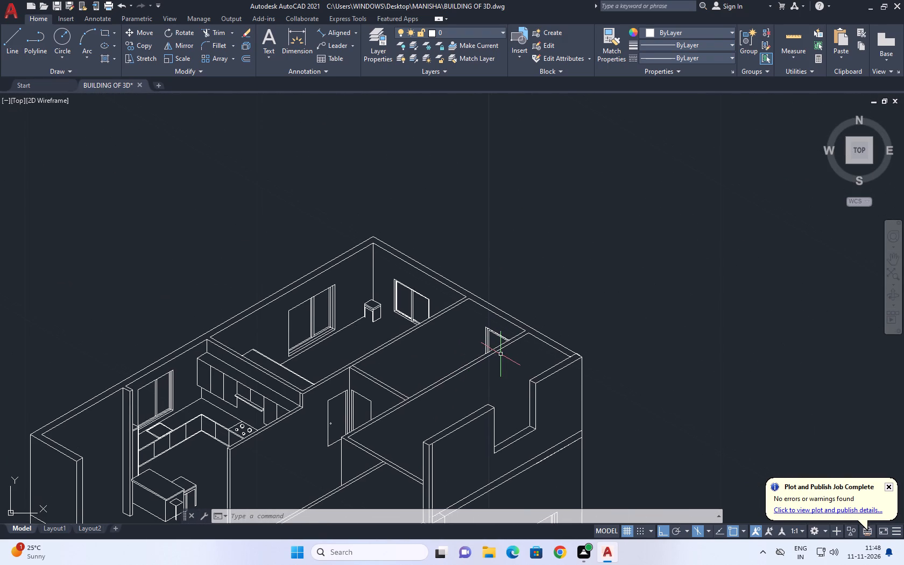
{"action": "scroll", "coordinate": [501, 354], "scroll_direction": "up", "scroll_amount": 1}
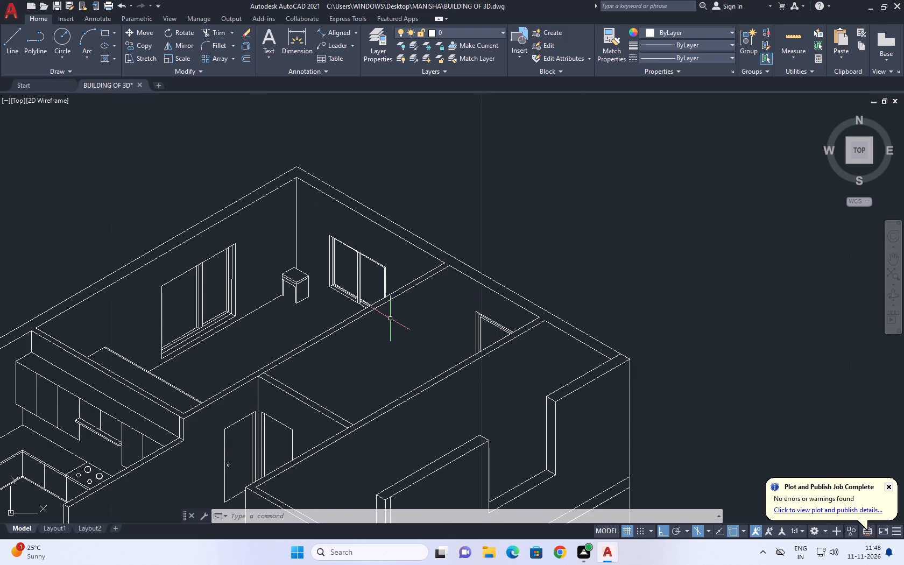
{"action": "type", "text": "L"}
{"action": "key", "text": "space"}
{"action": "scroll", "coordinate": [386, 317], "scroll_direction": "up", "scroll_amount": 2}
{"action": "left_click", "coordinate": [365, 317]}
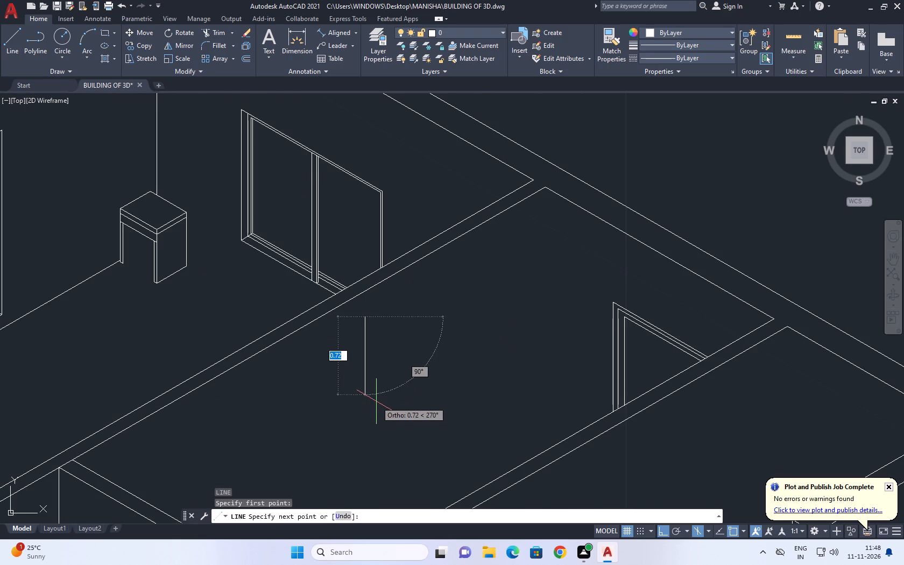
{"action": "left_click", "coordinate": [376, 400]}
{"action": "key", "text": "space"}
Copy the new vertical line a very short distance along the 30° isometric direction to form a thin rod.
{"action": "left_click_drag", "start_coordinate": [383, 363], "coordinate": [376, 365]}
{"action": "left_click", "coordinate": [356, 376]}
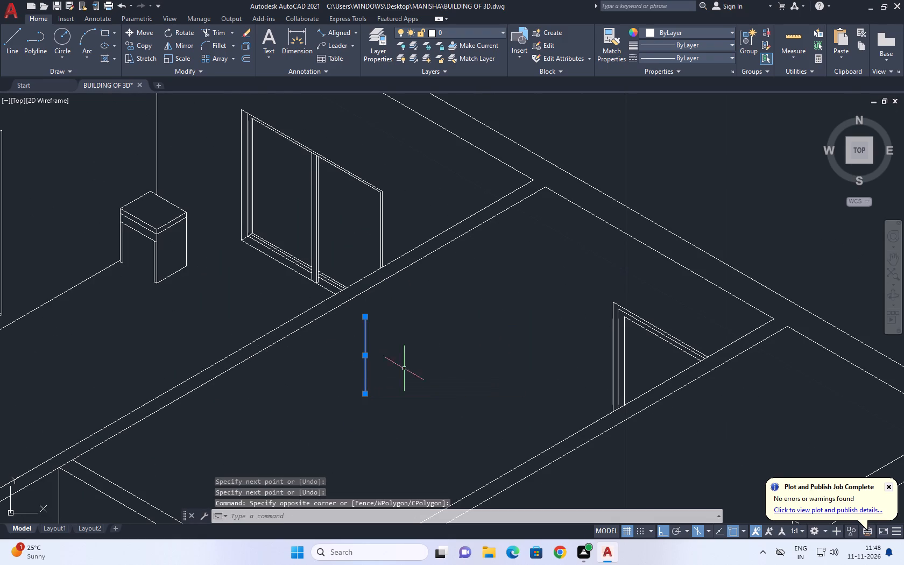
{"action": "middle_click_drag", "start_coordinate": [389, 352], "coordinate": [254, 380]}
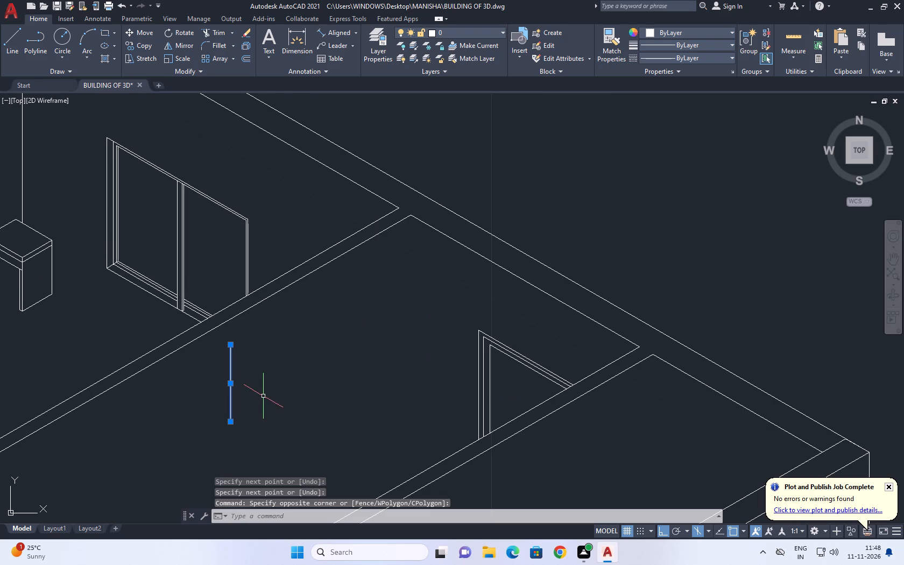
{"action": "key", "text": "v"}
{"action": "key", "text": "Escape"}
{"action": "left_click_drag", "start_coordinate": [246, 365], "coordinate": [246, 365]}
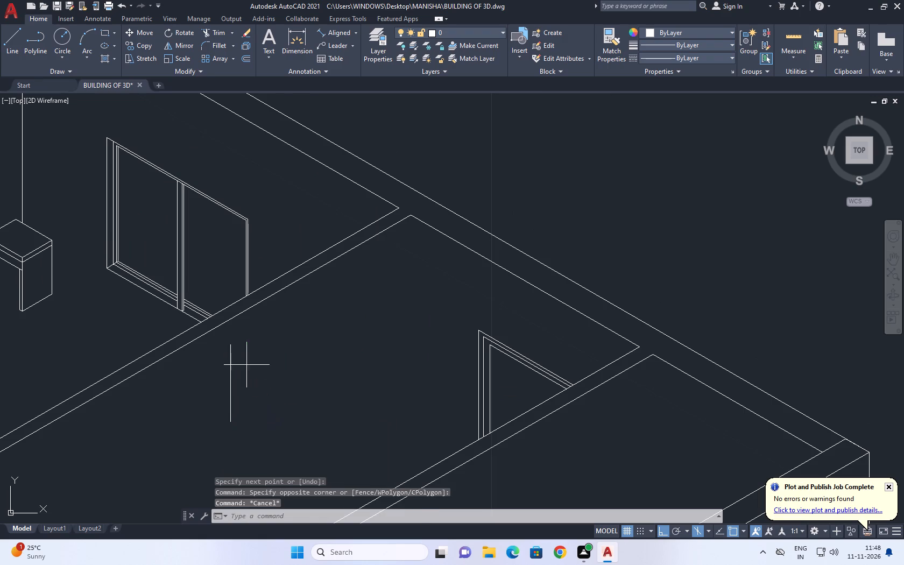
{"action": "left_click_drag", "start_coordinate": [246, 365], "coordinate": [237, 376]}
{"action": "left_click", "coordinate": [209, 399]}
{"action": "middle_click_drag", "start_coordinate": [257, 378], "coordinate": [183, 381]}
{"action": "key", "text": "c"}
{"action": "key", "text": "o"}
{"action": "key", "text": "space"}
{"action": "scroll", "coordinate": [159, 387], "scroll_direction": "up", "scroll_amount": 1}
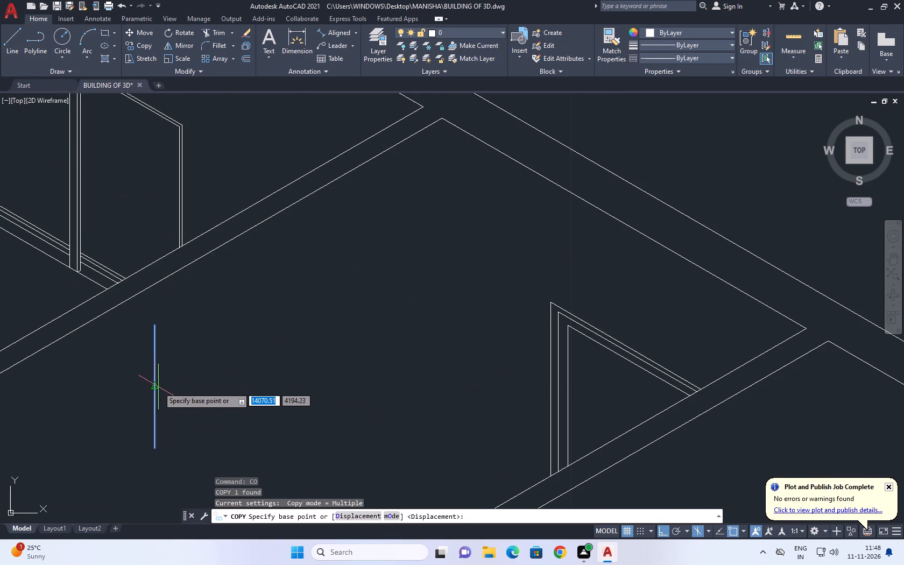
{"action": "left_click", "coordinate": [158, 385]}
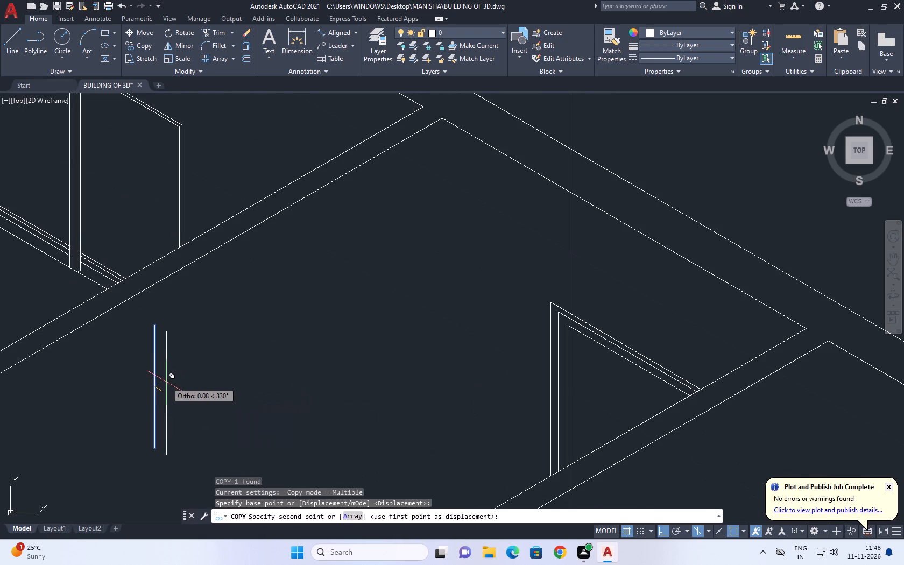
{"action": "key", "text": "F5"}
{"action": "scroll", "coordinate": [159, 384], "scroll_direction": "up", "scroll_amount": 1}
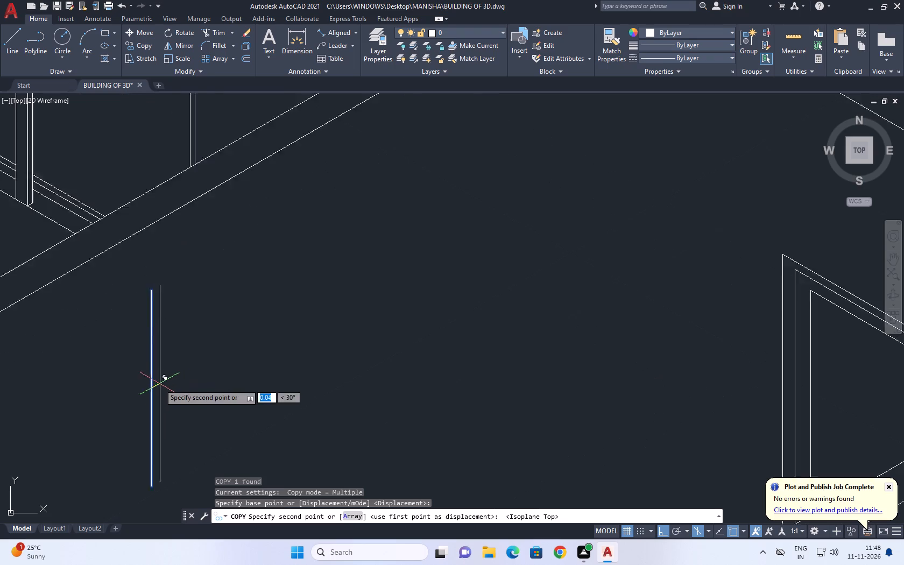
{"action": "scroll", "coordinate": [159, 384], "scroll_direction": "up", "scroll_amount": 2}
{"action": "left_click", "coordinate": [157, 385]}
{"action": "key", "text": "space"}
Turn Ortho off and draw a small three-point arc curving upward beneath the lower ends of the two rod lines.
{"action": "scroll", "coordinate": [207, 336], "scroll_direction": "down", "scroll_amount": 3}
{"action": "middle_click_drag", "start_coordinate": [212, 394], "coordinate": [294, 365]}
{"action": "key", "text": "a"}
{"action": "key", "text": "space"}
{"action": "scroll", "coordinate": [288, 415], "scroll_direction": "up", "scroll_amount": 2}
{"action": "scroll", "coordinate": [272, 337], "scroll_direction": "up", "scroll_amount": 4}
{"action": "left_click", "coordinate": [178, 398]}
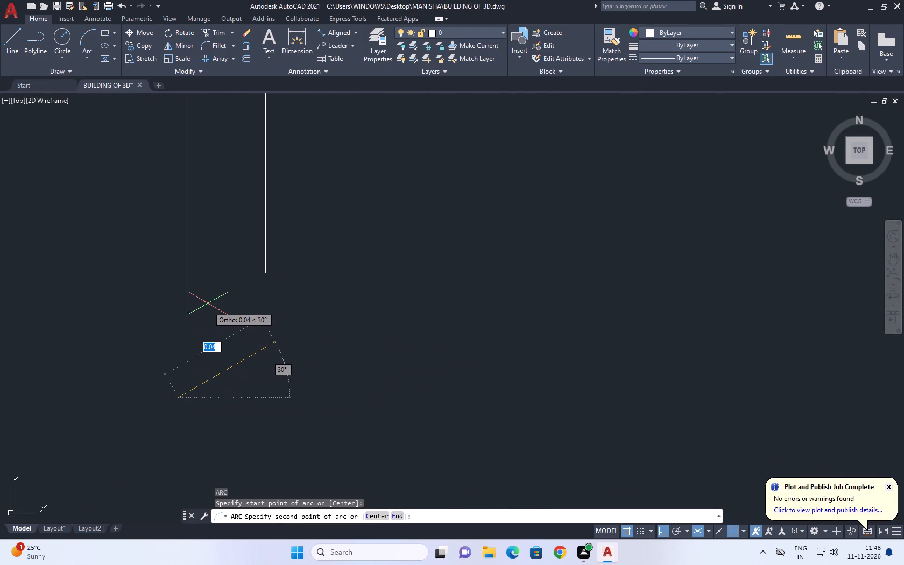
{"action": "key", "text": "F8"}
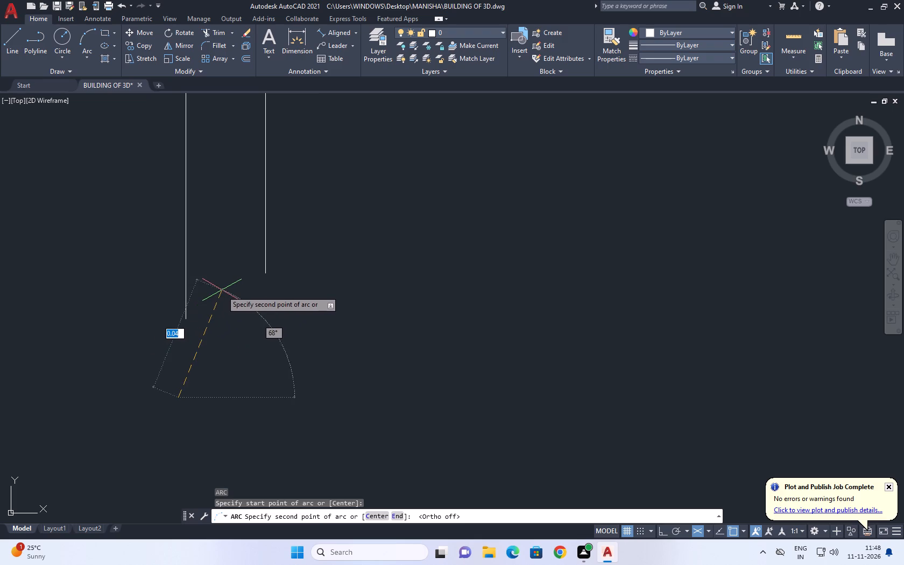
{"action": "left_click", "coordinate": [237, 296]}
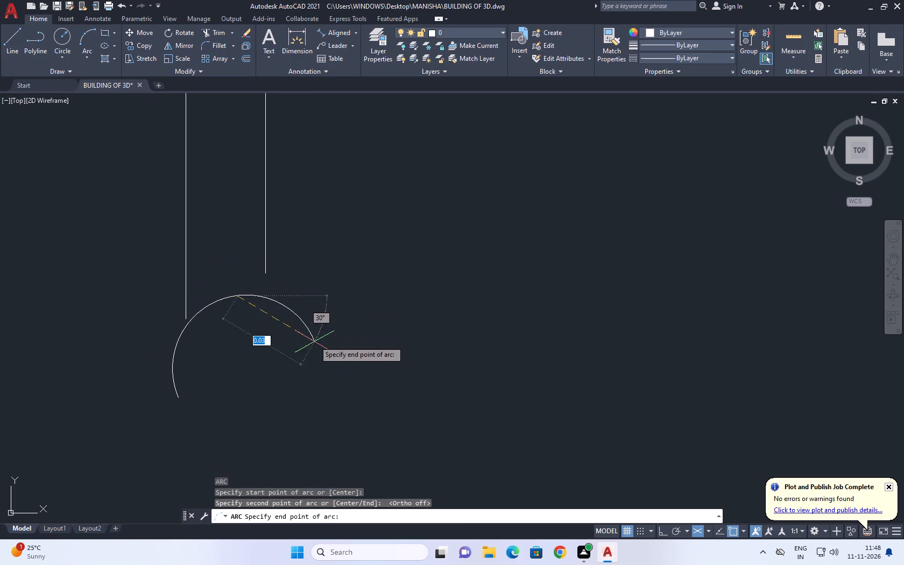
{"action": "left_click", "coordinate": [338, 341]}
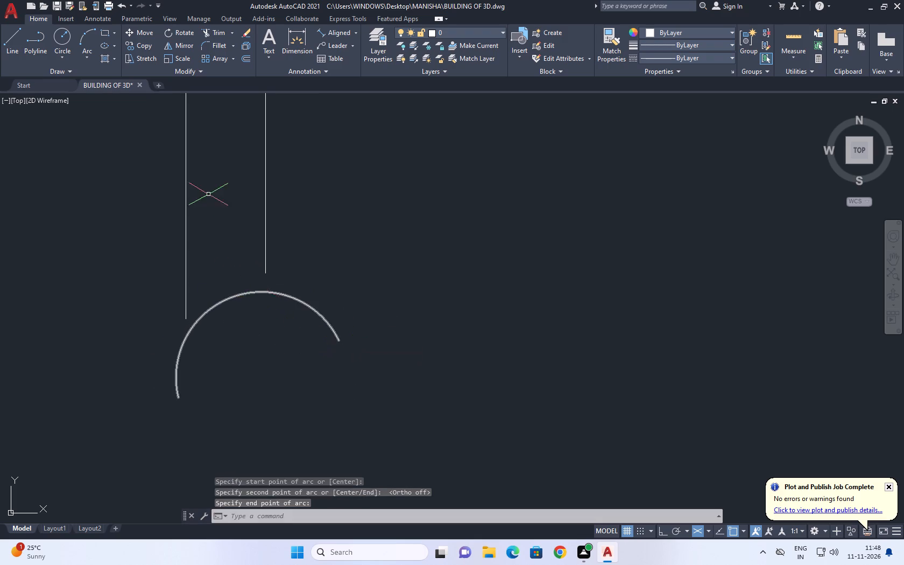
Extend both rod lines down to meet the arc.
{"action": "middle_click_drag", "start_coordinate": [219, 203], "coordinate": [273, 291]}
{"action": "key", "text": "e"}
{"action": "key", "text": "x"}
{"action": "key", "text": "space"}
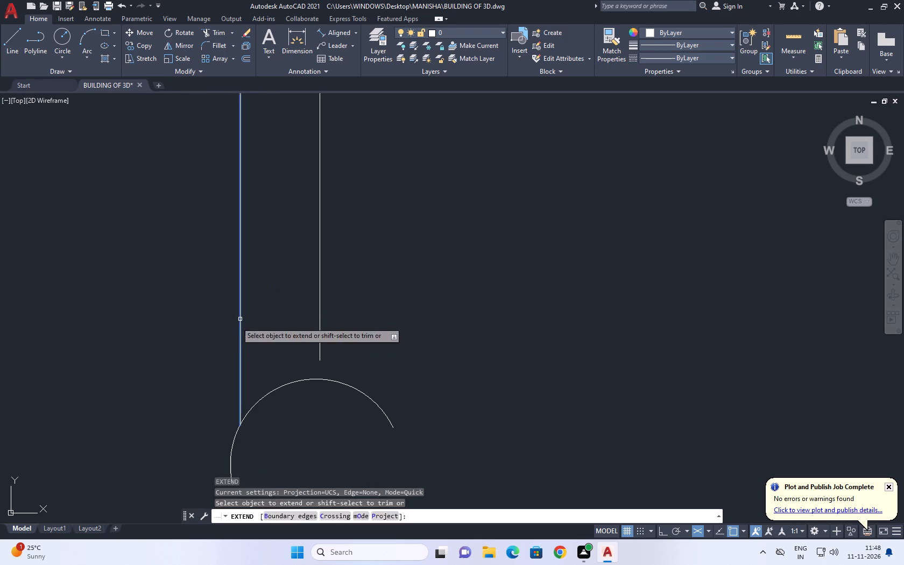
{"action": "left_click_drag", "start_coordinate": [219, 333], "coordinate": [224, 333]}
{"action": "left_click", "coordinate": [376, 274]}
{"action": "scroll", "coordinate": [372, 266], "scroll_direction": "down", "scroll_amount": 4}
{"action": "key", "text": "space"}
Scale the arc up freehand from a base point on the arc between the two rod lines.
{"action": "scroll", "coordinate": [415, 309], "scroll_direction": "down", "scroll_amount": 3}
{"action": "scroll", "coordinate": [414, 313], "scroll_direction": "up", "scroll_amount": 5}
{"action": "left_click", "coordinate": [371, 248]}
{"action": "left_click_drag", "start_coordinate": [320, 283], "coordinate": [312, 289]}
{"action": "middle_click_drag", "start_coordinate": [371, 298], "coordinate": [379, 346]}
{"action": "scroll", "coordinate": [382, 340], "scroll_direction": "down", "scroll_amount": 4}
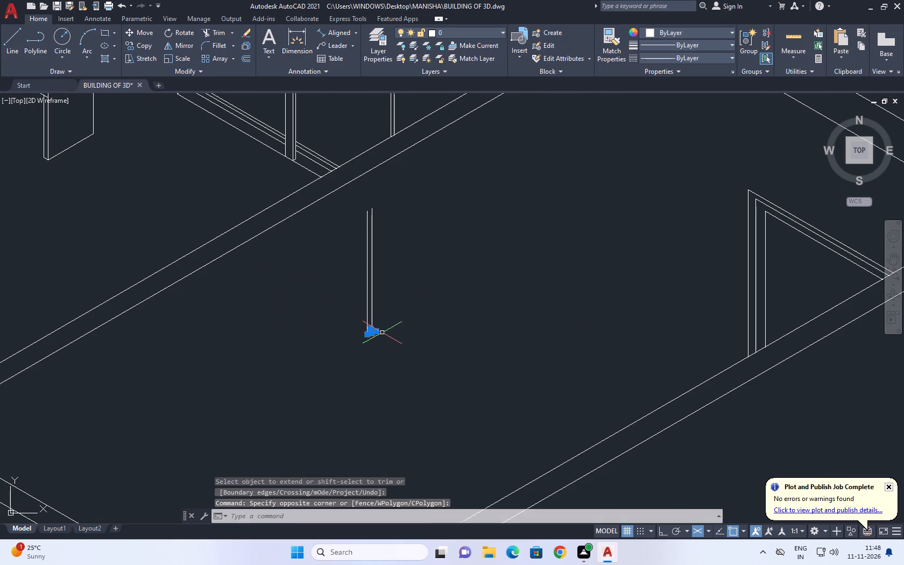
{"action": "type", "text": "SC"}
{"action": "key", "text": "space"}
{"action": "scroll", "coordinate": [367, 328], "scroll_direction": "up", "scroll_amount": 3}
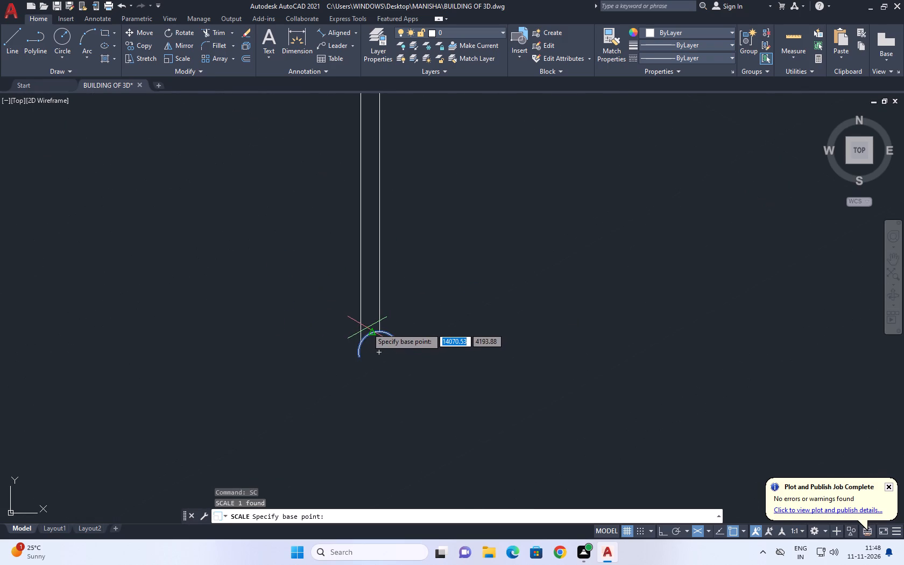
{"action": "left_click", "coordinate": [370, 331]}
{"action": "scroll", "coordinate": [371, 331], "scroll_direction": "down", "scroll_amount": 1}
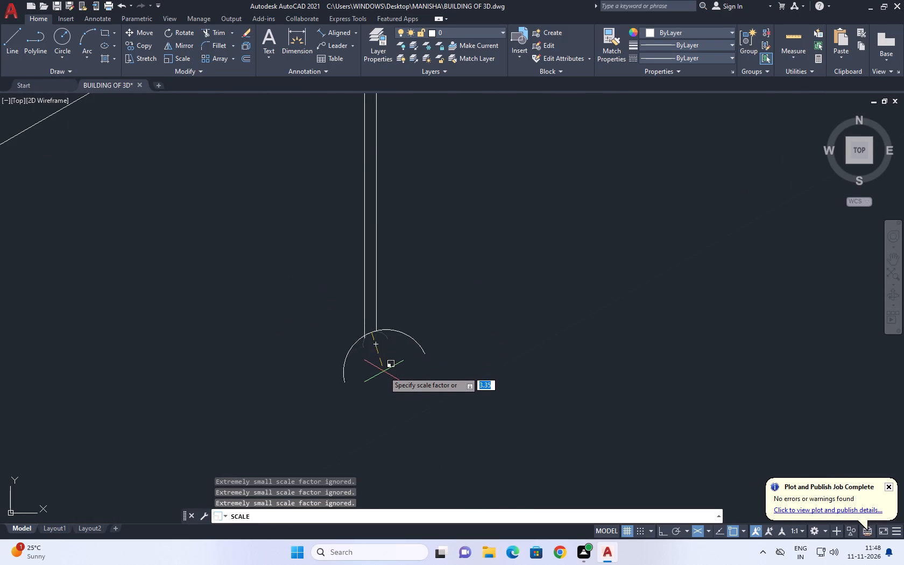
{"action": "scroll", "coordinate": [384, 371], "scroll_direction": "down", "scroll_amount": 1}
{"action": "left_click_drag", "start_coordinate": [386, 385], "coordinate": [386, 390]}
{"action": "scroll", "coordinate": [376, 344], "scroll_direction": "up", "scroll_amount": 2}
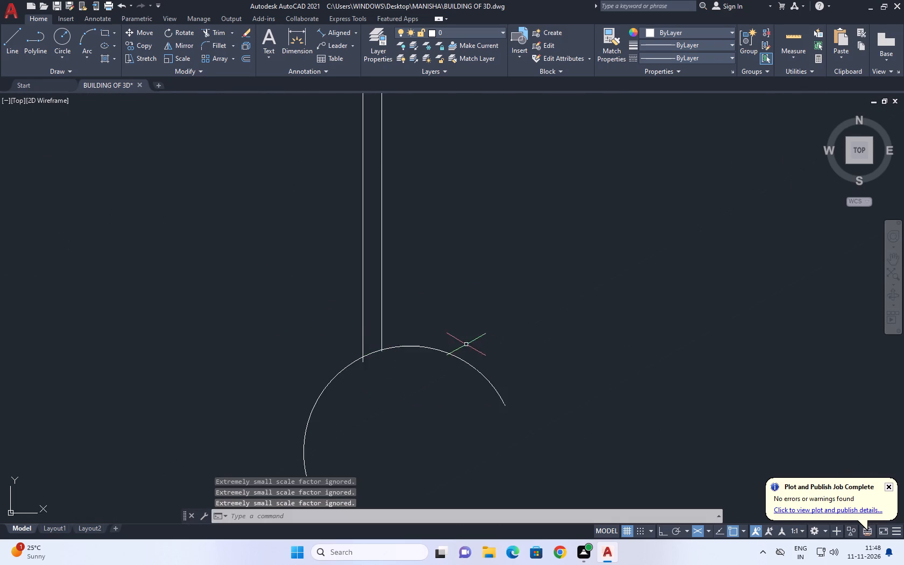
Trim the ends of both rod lines that project below the enlarged arc.
{"action": "middle_click_drag", "start_coordinate": [463, 338], "coordinate": [433, 249]}
{"action": "type", "text": "TR"}
{"action": "key", "text": "space"}
{"action": "scroll", "coordinate": [359, 292], "scroll_direction": "up", "scroll_amount": 3}
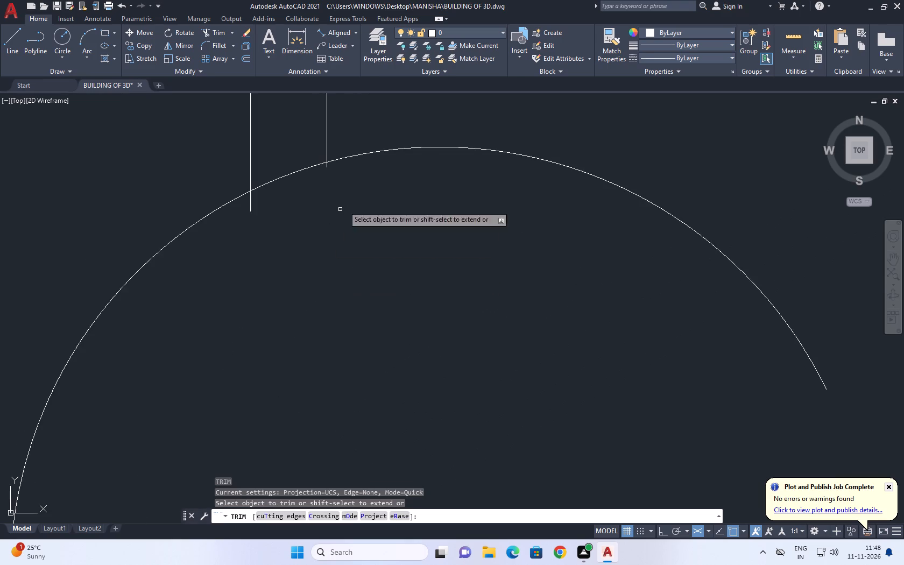
{"action": "scroll", "coordinate": [372, 147], "scroll_direction": "up", "scroll_amount": 3}
{"action": "left_click", "coordinate": [251, 228]}
{"action": "left_click", "coordinate": [154, 233]}
{"action": "scroll", "coordinate": [286, 207], "scroll_direction": "down", "scroll_amount": 4}
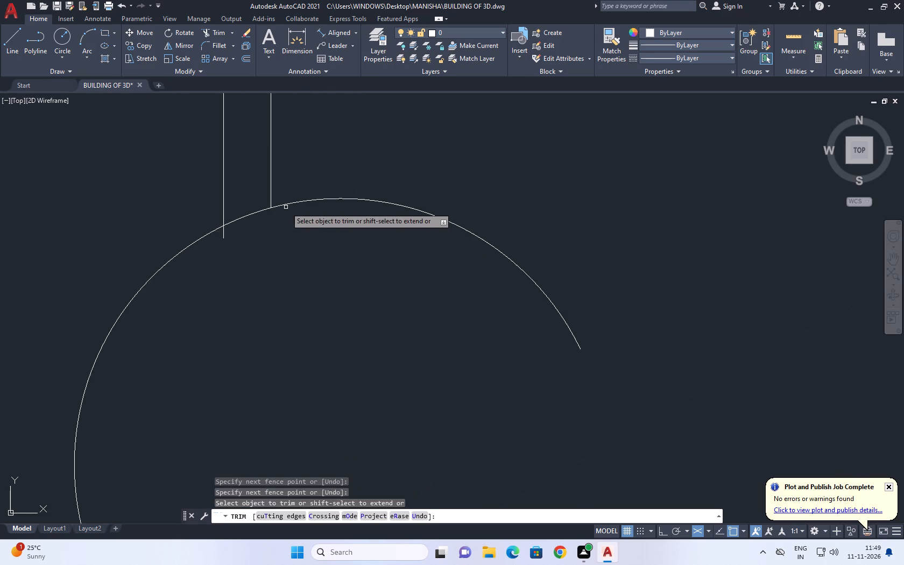
{"action": "scroll", "coordinate": [200, 243], "scroll_direction": "up", "scroll_amount": 1}
{"action": "left_click", "coordinate": [271, 225]}
{"action": "left_click", "coordinate": [215, 248]}
{"action": "left_click", "coordinate": [239, 229]}
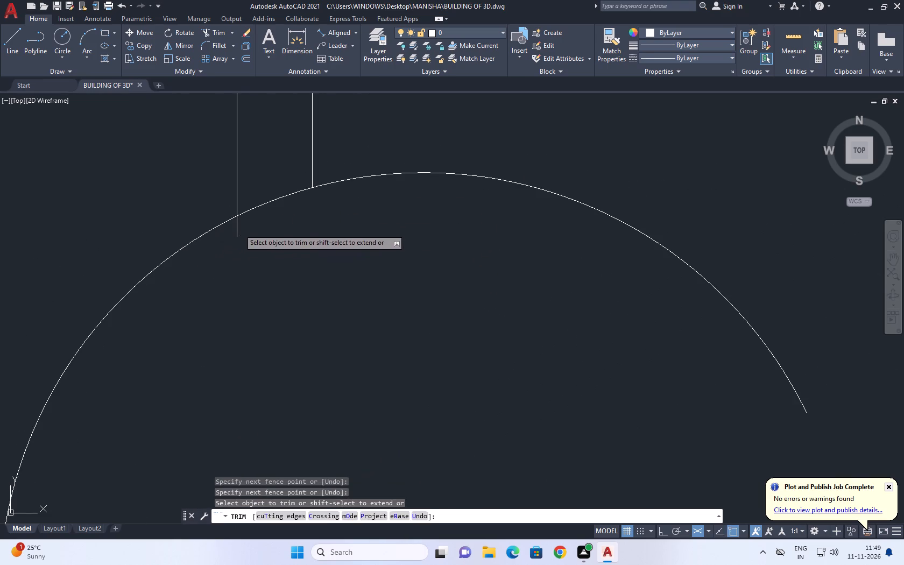
{"action": "left_click", "coordinate": [231, 239]}
{"action": "scroll", "coordinate": [267, 251], "scroll_direction": "down", "scroll_amount": 4}
{"action": "scroll", "coordinate": [322, 258], "scroll_direction": "down", "scroll_amount": 3}
{"action": "key", "text": "space"}
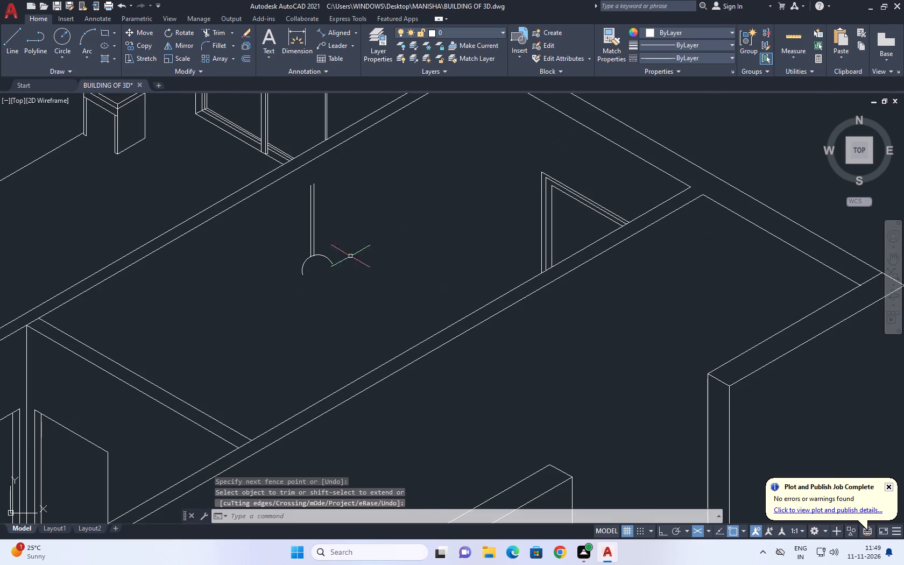
Stretch both ends of the arc downward into a deeper curve and shift its middle point slightly down beneath the rod.
{"action": "scroll", "coordinate": [316, 262], "scroll_direction": "up", "scroll_amount": 2}
{"action": "middle_click_drag", "start_coordinate": [316, 268], "coordinate": [326, 278]}
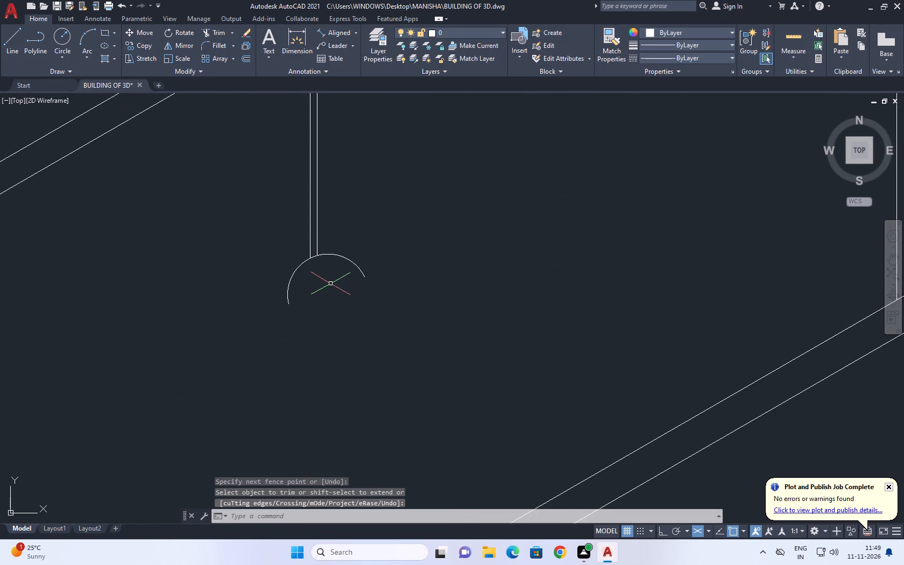
{"action": "scroll", "coordinate": [293, 303], "scroll_direction": "up", "scroll_amount": 2}
{"action": "left_click_drag", "start_coordinate": [301, 313], "coordinate": [289, 308]}
{"action": "left_click", "coordinate": [266, 281]}
{"action": "left_click", "coordinate": [277, 302]}
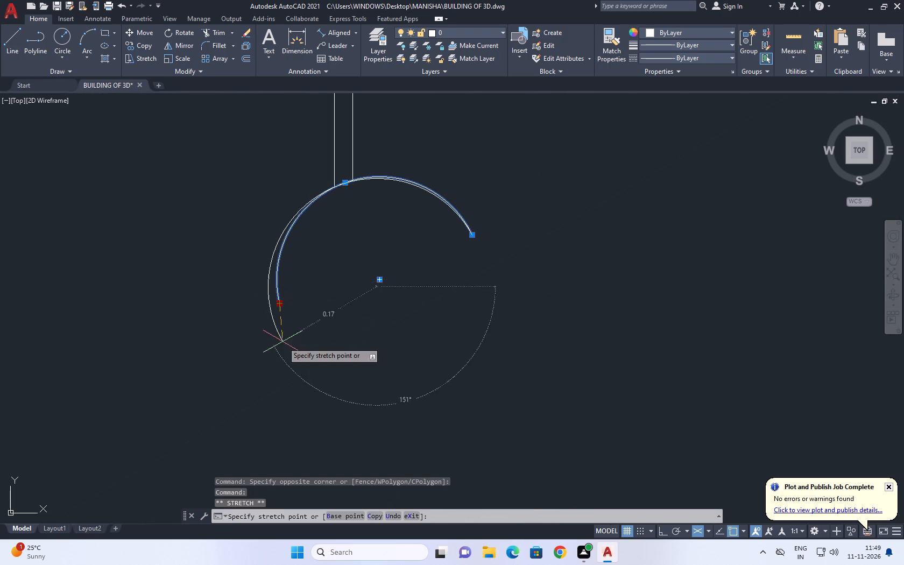
{"action": "left_click", "coordinate": [287, 362]}
{"action": "left_click", "coordinate": [474, 236]}
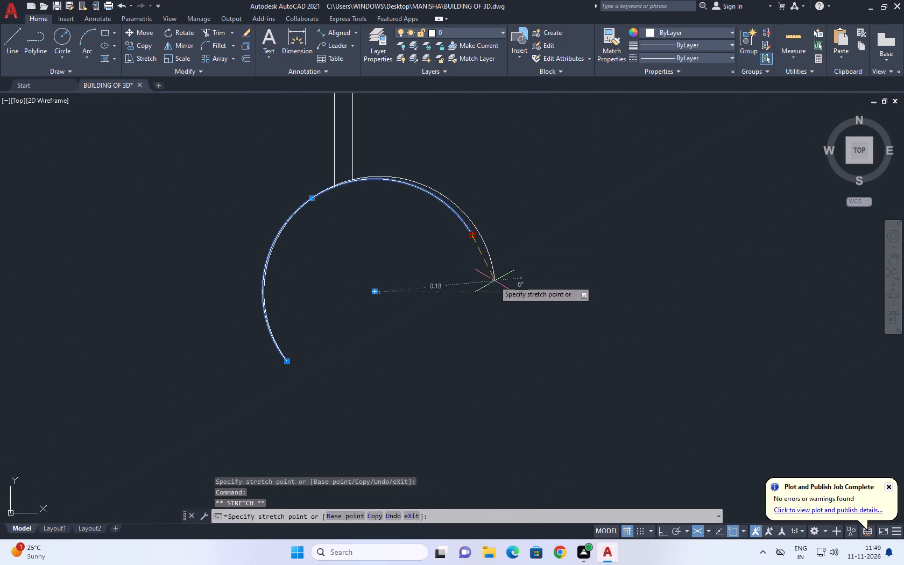
{"action": "left_click_drag", "start_coordinate": [499, 298], "coordinate": [502, 307]}
{"action": "scroll", "coordinate": [351, 185], "scroll_direction": "up", "scroll_amount": 1}
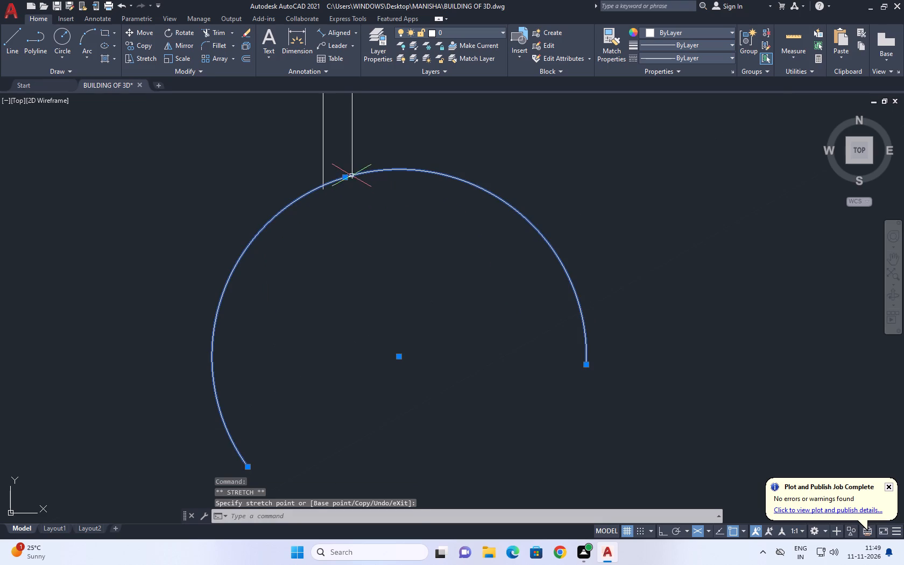
{"action": "left_click", "coordinate": [348, 175]}
{"action": "left_click", "coordinate": [347, 186]}
{"action": "middle_click_drag", "start_coordinate": [376, 146], "coordinate": [379, 187]}
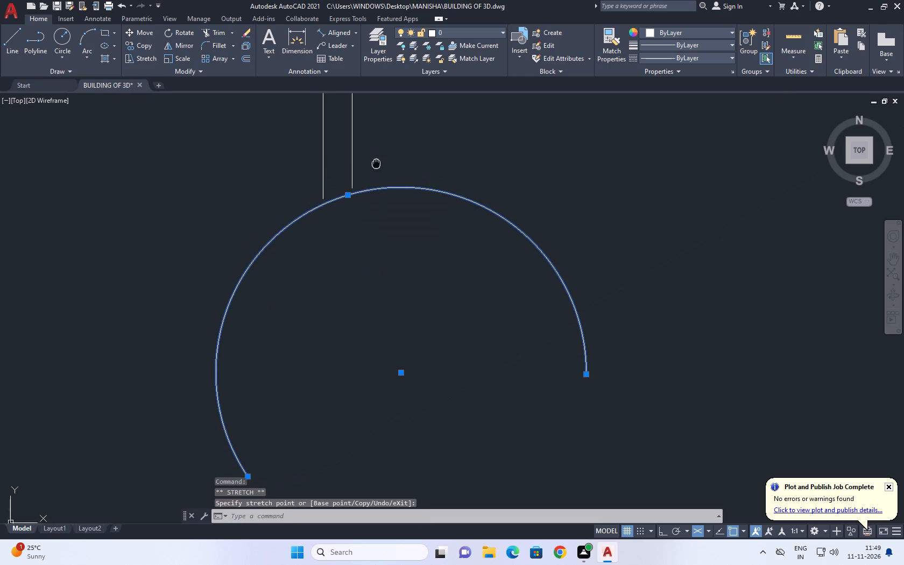
{"action": "middle_click_drag", "start_coordinate": [379, 187], "coordinate": [379, 189]}
{"action": "key", "text": "Escape"}
Extend the two rod lines down to the reshaped arc.
{"action": "type", "text": "EX"}
{"action": "key", "text": "space"}
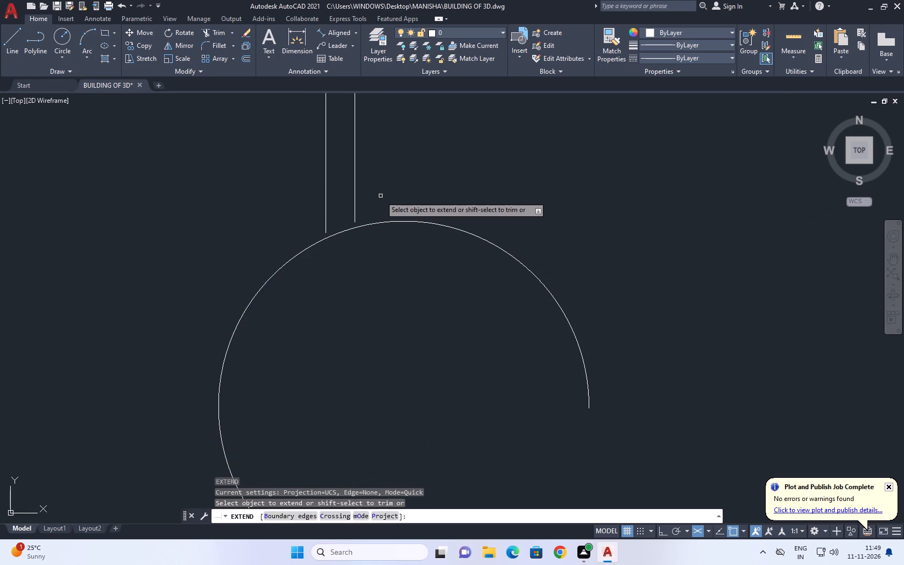
{"action": "left_click_drag", "start_coordinate": [390, 190], "coordinate": [383, 197]}
{"action": "left_click", "coordinate": [301, 228]}
{"action": "key", "text": "Escape"}
{"action": "scroll", "coordinate": [385, 204], "scroll_direction": "down", "scroll_amount": 3}
{"action": "scroll", "coordinate": [409, 283], "scroll_direction": "down", "scroll_amount": 1}
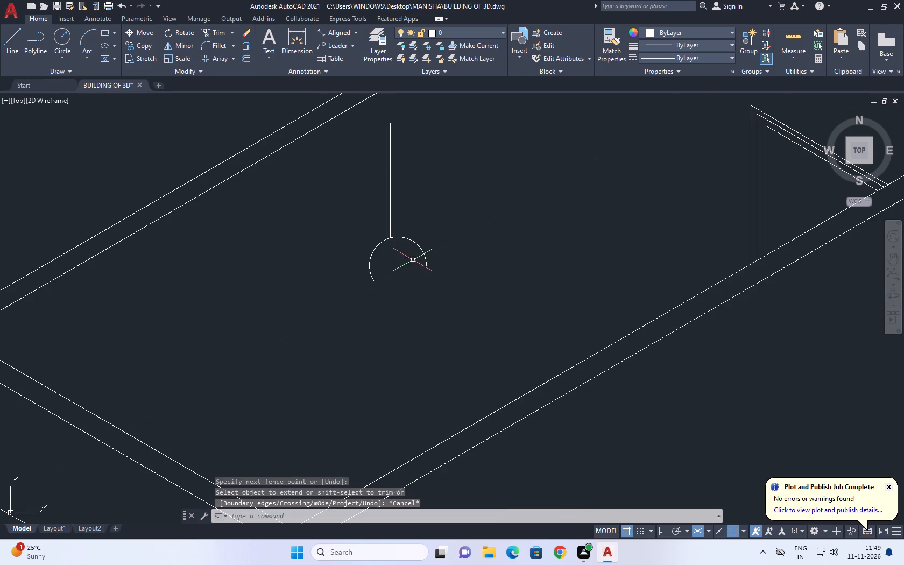
Scale the shade arc down freehand to about 0.6, from a base point on the arc between the two rod lines.
{"action": "scroll", "coordinate": [414, 250], "scroll_direction": "up", "scroll_amount": 3}
{"action": "left_click", "coordinate": [454, 235]}
{"action": "left_click_drag", "start_coordinate": [433, 242], "coordinate": [415, 249]}
{"action": "left_click_drag", "start_coordinate": [418, 179], "coordinate": [411, 182]}
{"action": "left_click", "coordinate": [380, 228]}
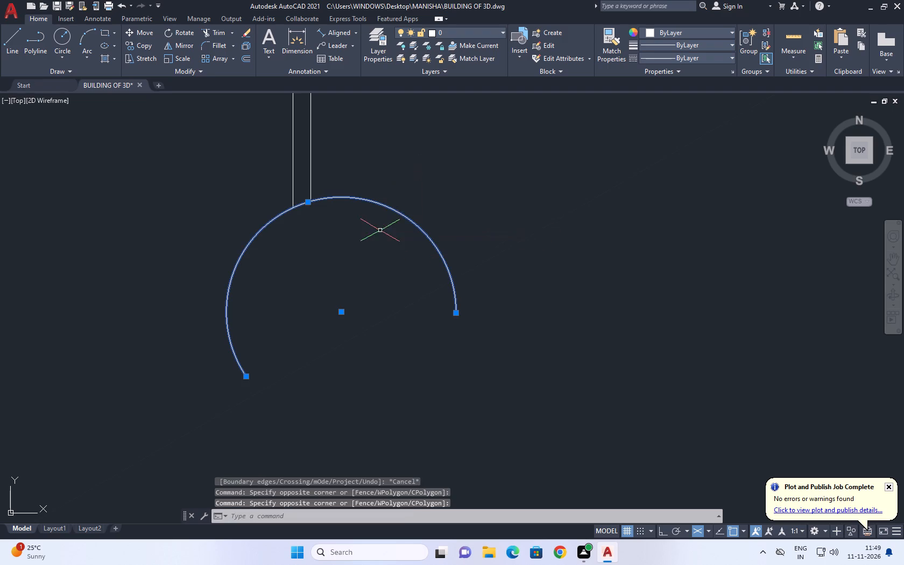
{"action": "type", "text": "SC"}
{"action": "key", "text": "space"}
{"action": "scroll", "coordinate": [333, 213], "scroll_direction": "up", "scroll_amount": 2}
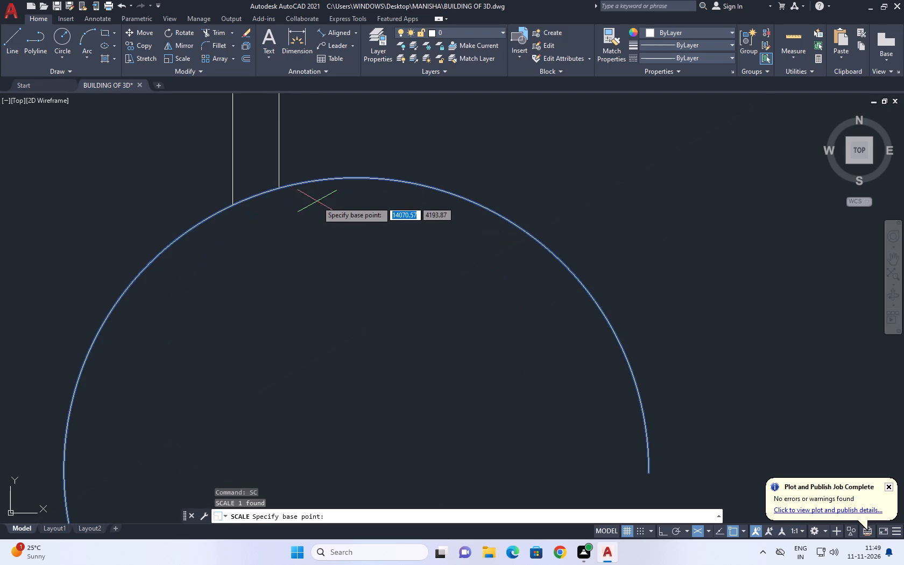
{"action": "left_click", "coordinate": [259, 193]}
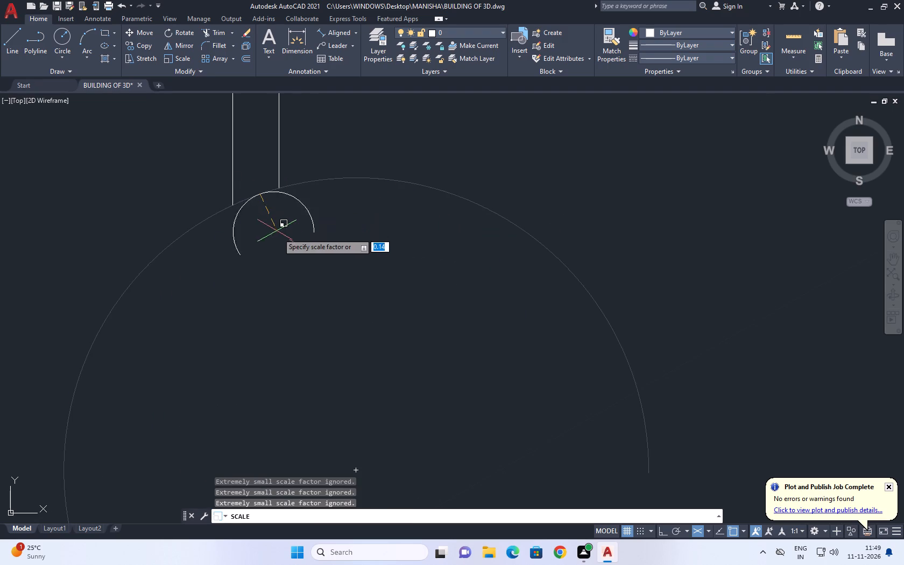
{"action": "left_click", "coordinate": [322, 362]}
Extend the lower ends of both rod lines down to the reduced shade arc.
{"action": "scroll", "coordinate": [227, 194], "scroll_direction": "up", "scroll_amount": 5}
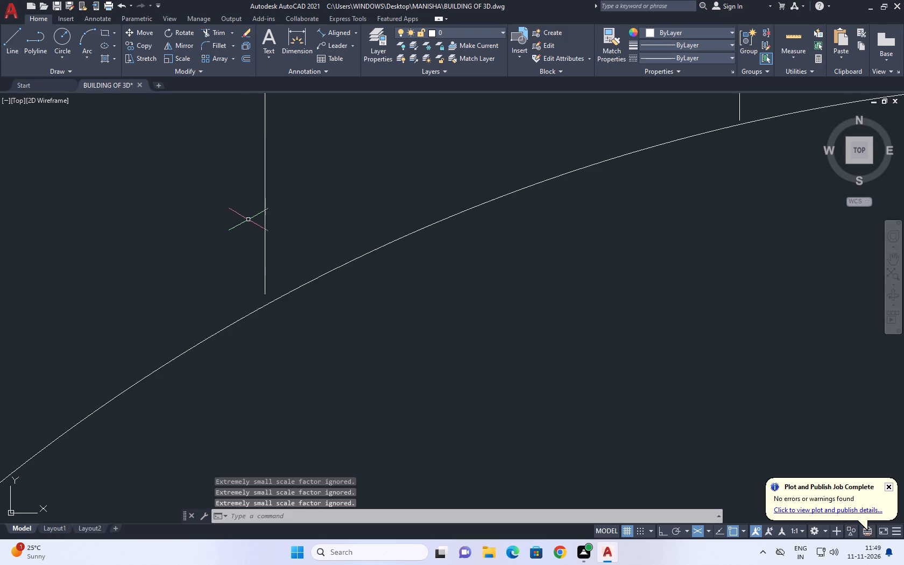
{"action": "middle_click_drag", "start_coordinate": [250, 223], "coordinate": [273, 263]}
{"action": "scroll", "coordinate": [273, 263], "scroll_direction": "down", "scroll_amount": 2}
{"action": "key", "text": "e"}
{"action": "key", "text": "x"}
{"action": "key", "text": "space"}
{"action": "left_click", "coordinate": [276, 264]}
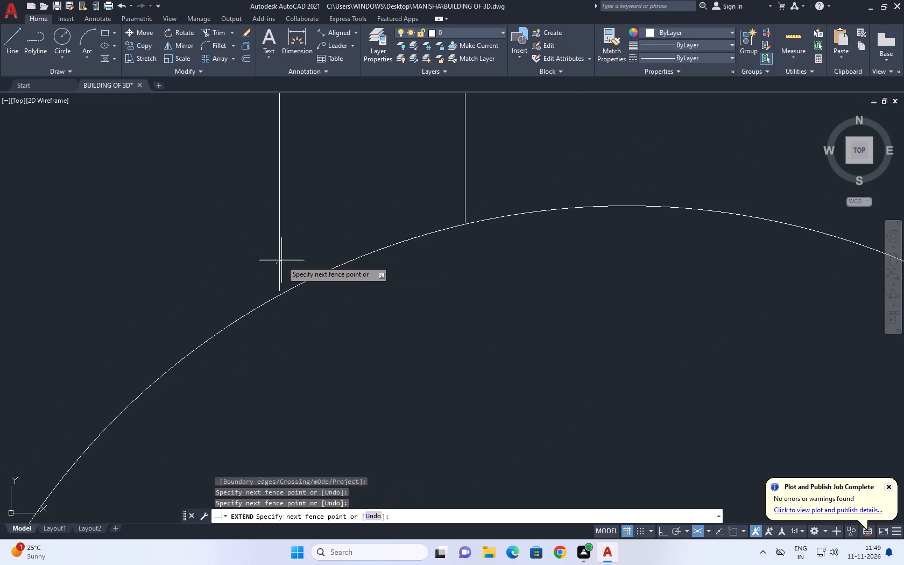
{"action": "left_click", "coordinate": [284, 259]}
{"action": "left_click", "coordinate": [498, 182]}
{"action": "left_click", "coordinate": [461, 197]}
{"action": "left_click", "coordinate": [465, 211]}
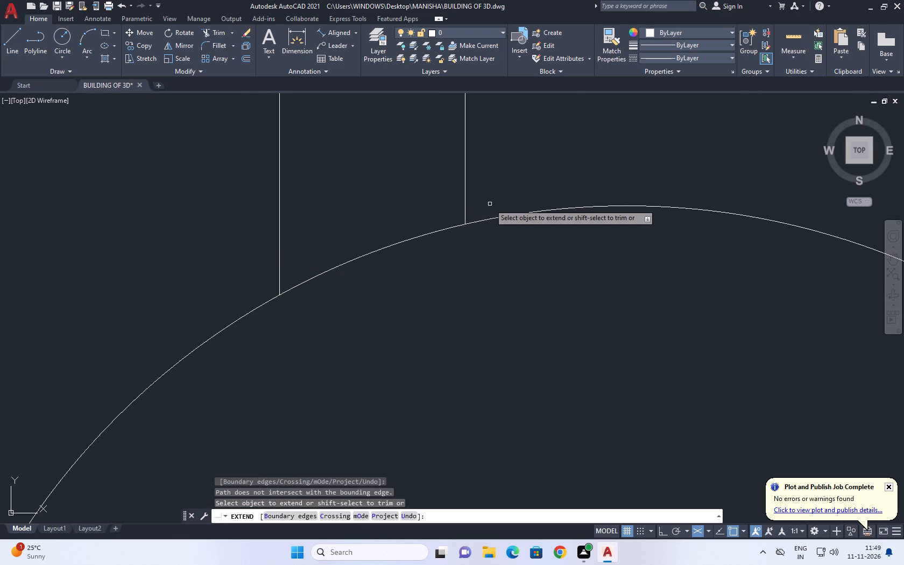
{"action": "left_click", "coordinate": [490, 204]}
{"action": "key", "text": "Escape"}
{"action": "left_click", "coordinate": [508, 198]}
{"action": "scroll", "coordinate": [457, 196], "scroll_direction": "down", "scroll_amount": 2}
{"action": "left_click", "coordinate": [494, 192]}
{"action": "scroll", "coordinate": [493, 190], "scroll_direction": "down", "scroll_amount": 3}
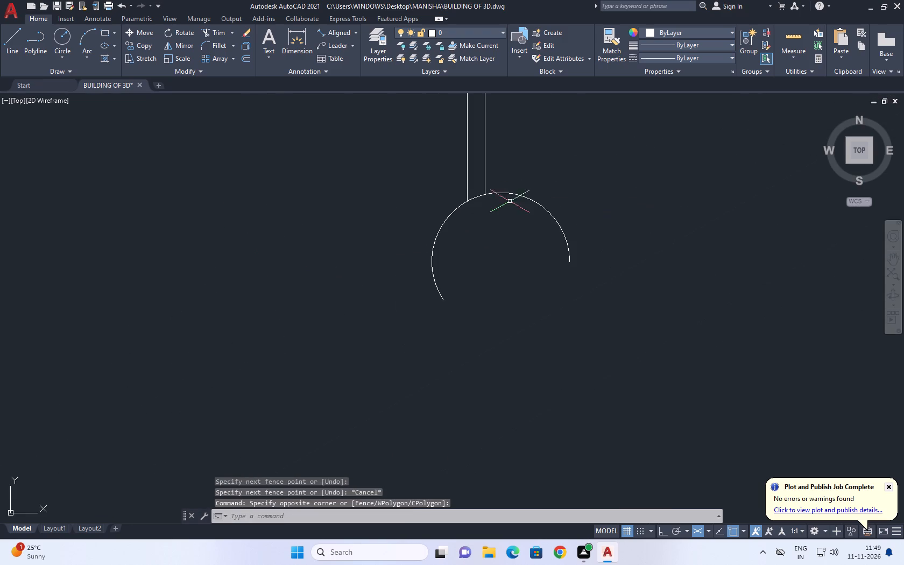
Draw a shallow, upward-bowed three-point arc joining the two open ends of the shade arc.
{"action": "middle_click_drag", "start_coordinate": [532, 247], "coordinate": [427, 257]}
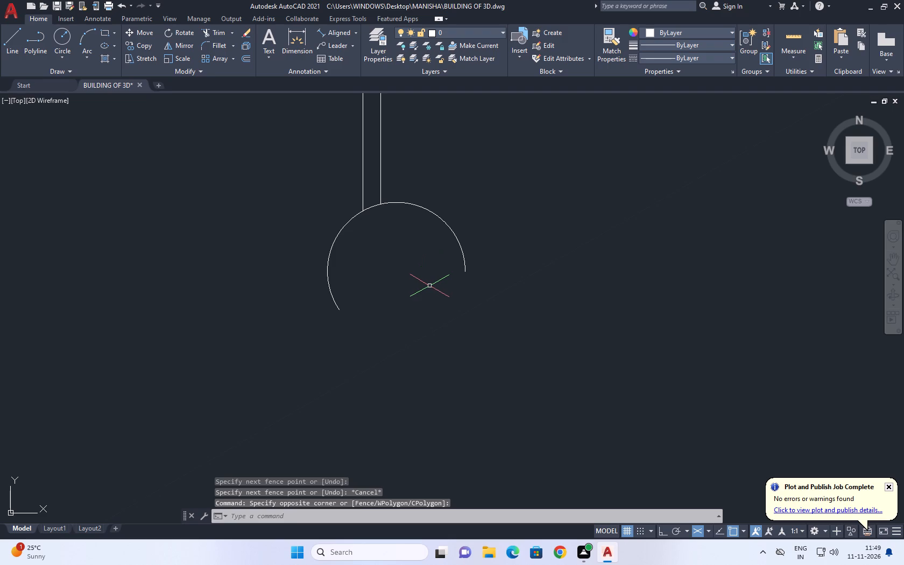
{"action": "key", "text": "a"}
{"action": "key", "text": "space"}
{"action": "left_click_drag", "start_coordinate": [337, 310], "coordinate": [339, 310]}
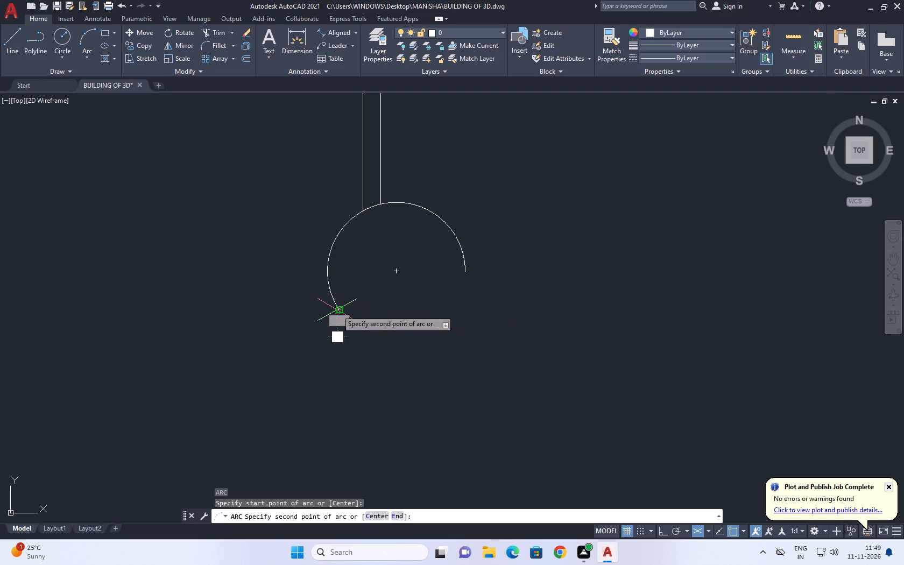
{"action": "left_click_drag", "start_coordinate": [339, 310], "coordinate": [357, 305]}
{"action": "left_click", "coordinate": [399, 284]}
{"action": "left_click", "coordinate": [466, 274]}
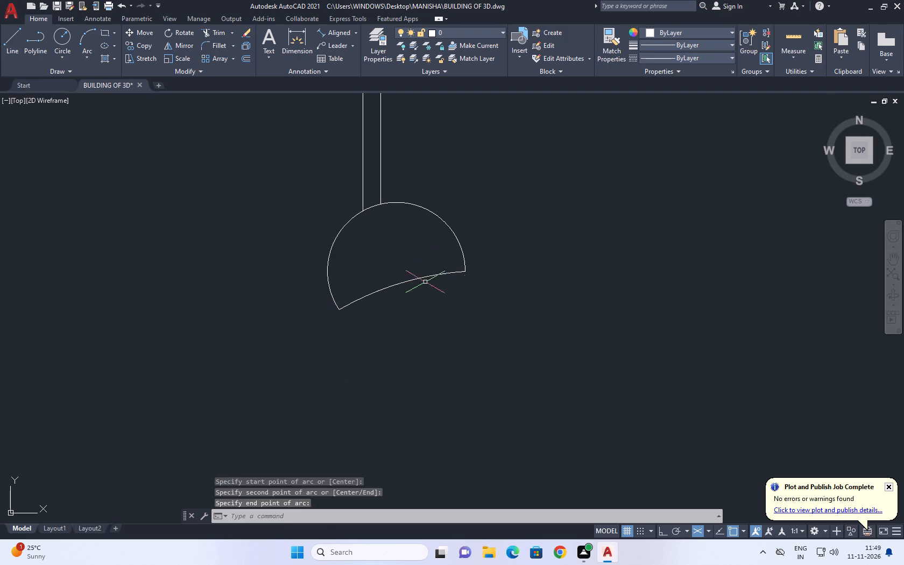
Copy the shade's bottom closing arc a short distance upward inside the shade to form a thin rim.
{"action": "scroll", "coordinate": [536, 279], "scroll_direction": "down", "scroll_amount": 3}
{"action": "scroll", "coordinate": [518, 149], "scroll_direction": "up", "scroll_amount": 1}
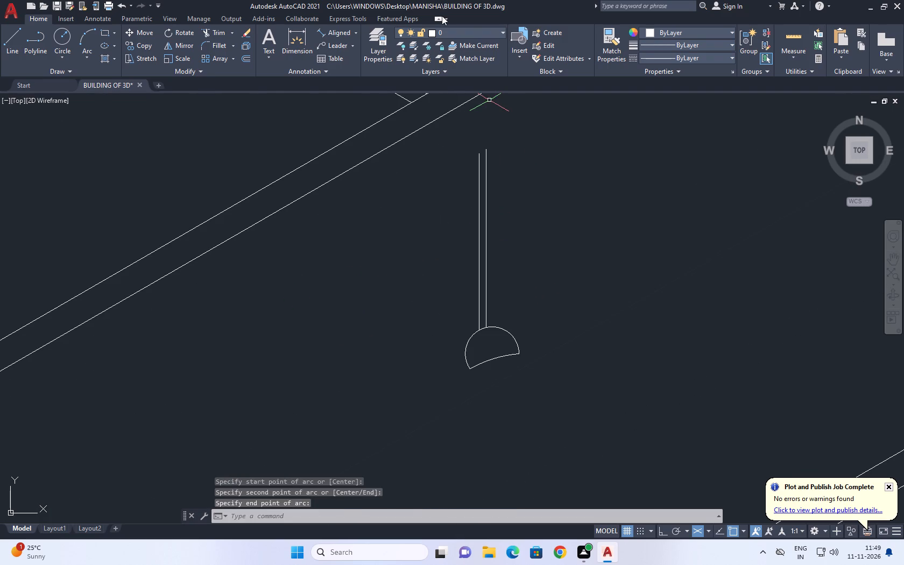
{"action": "scroll", "coordinate": [499, 347], "scroll_direction": "up", "scroll_amount": 2}
{"action": "left_click", "coordinate": [502, 377]}
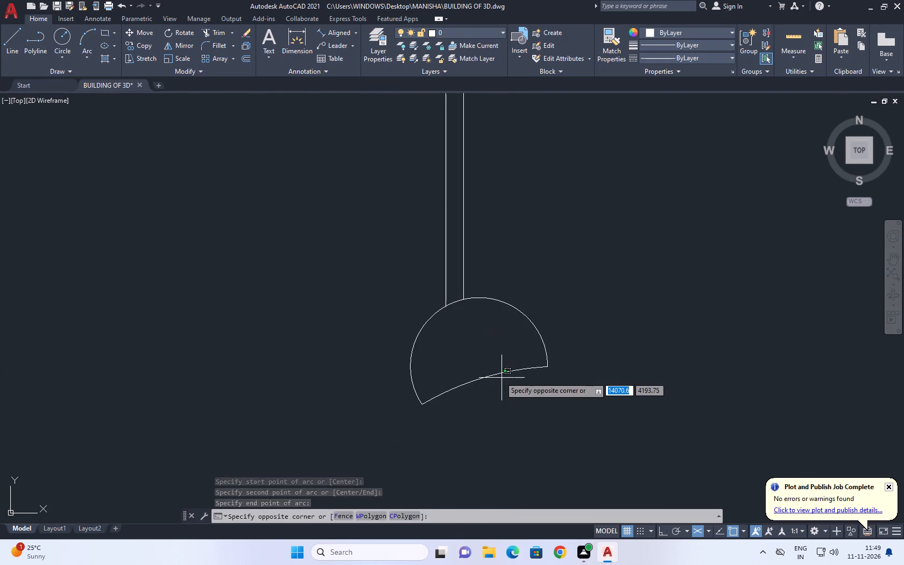
{"action": "left_click", "coordinate": [497, 367]}
{"action": "type", "text": "CO"}
{"action": "key", "text": "space"}
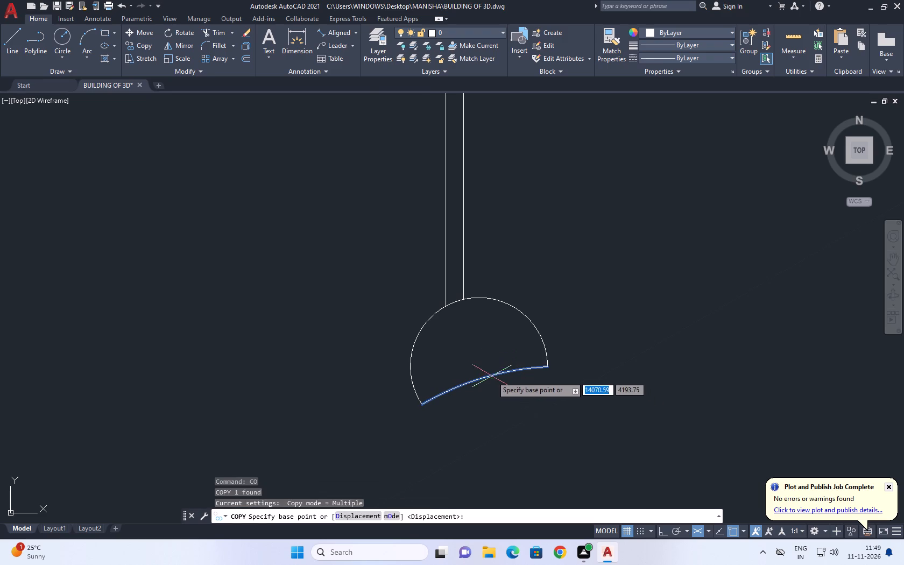
{"action": "scroll", "coordinate": [490, 375], "scroll_direction": "up", "scroll_amount": 2}
{"action": "left_click", "coordinate": [488, 374]}
{"action": "left_click", "coordinate": [484, 368]}
{"action": "key", "text": "space"}
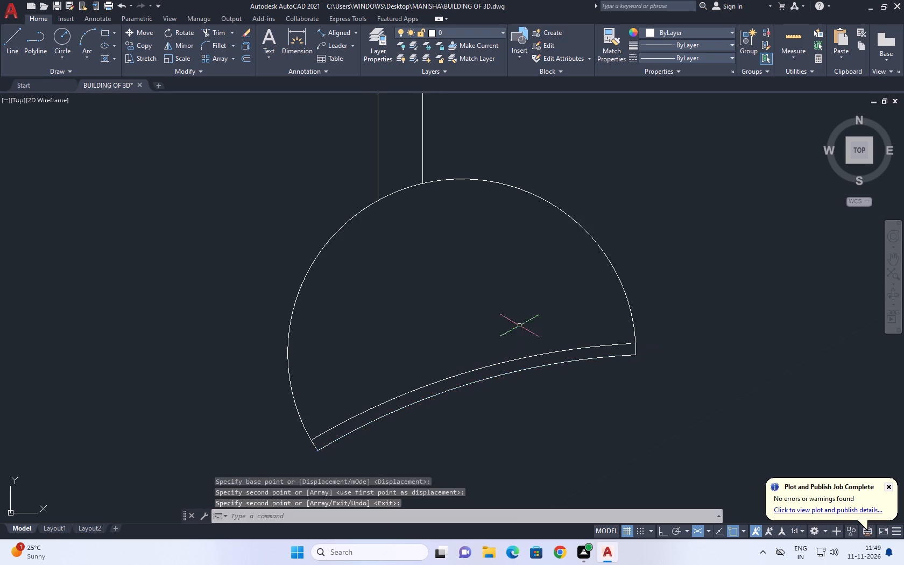
Extend the right end of the copied rim arc to the shade outline.
{"action": "middle_click_drag", "start_coordinate": [524, 302], "coordinate": [548, 361]}
{"action": "type", "text": "EX"}
{"action": "key", "text": "space"}
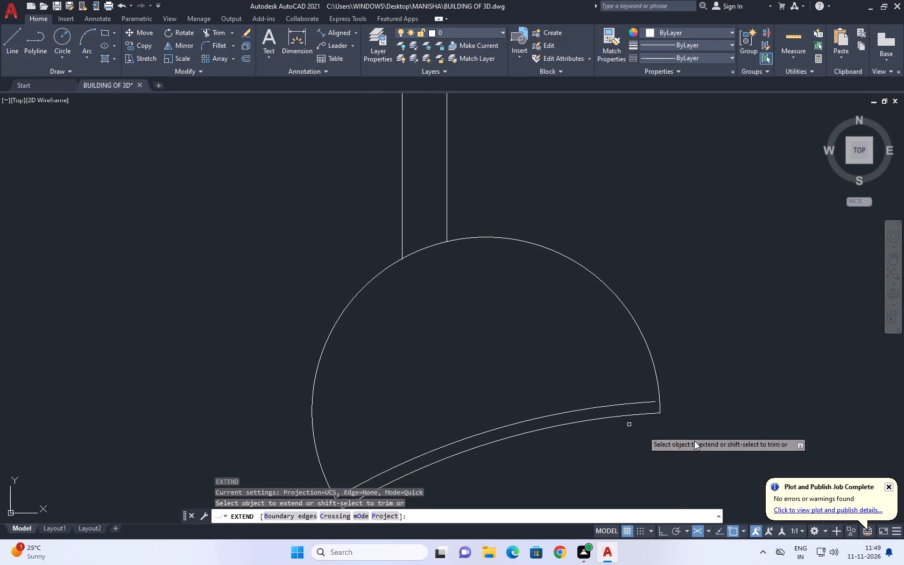
{"action": "left_click", "coordinate": [639, 405]}
{"action": "scroll", "coordinate": [643, 397], "scroll_direction": "down", "scroll_amount": 1}
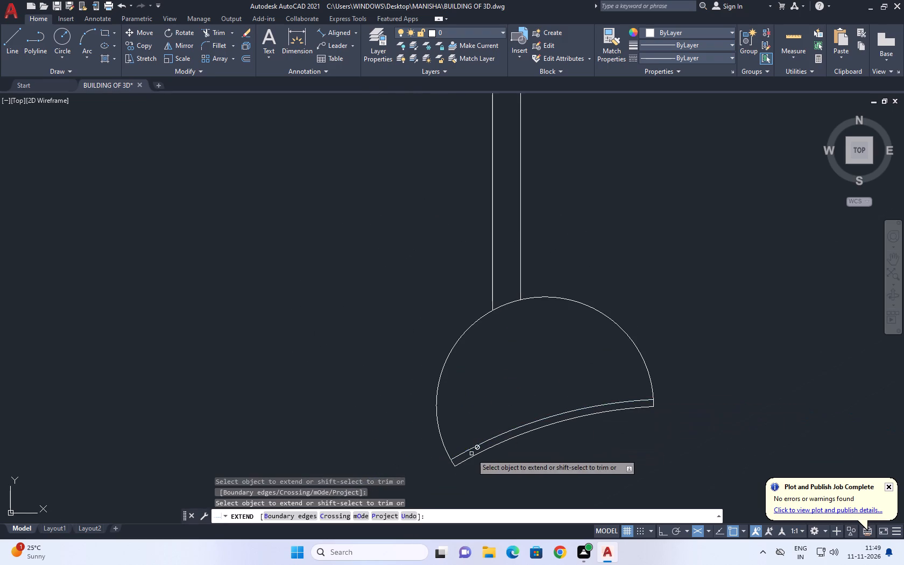
{"action": "key", "text": "space"}
Draw an ellipse across the top of the rod, with its axis running between the upper ends of the two rod lines.
{"action": "scroll", "coordinate": [524, 393], "scroll_direction": "down", "scroll_amount": 3}
{"action": "middle_click_drag", "start_coordinate": [574, 308], "coordinate": [532, 434]}
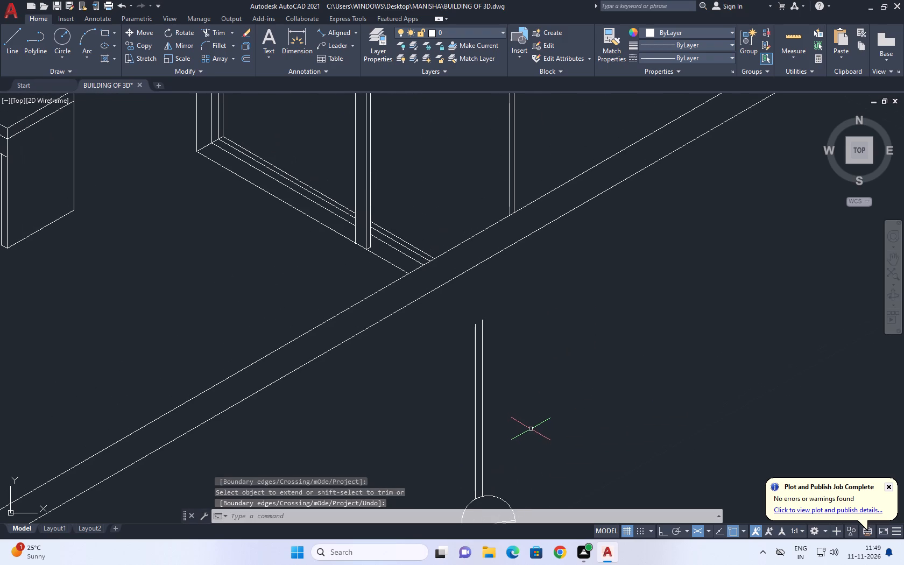
{"action": "key", "text": "e"}
{"action": "type", "text": "L"}
{"action": "key", "text": "space"}
{"action": "scroll", "coordinate": [460, 321], "scroll_direction": "up", "scroll_amount": 4}
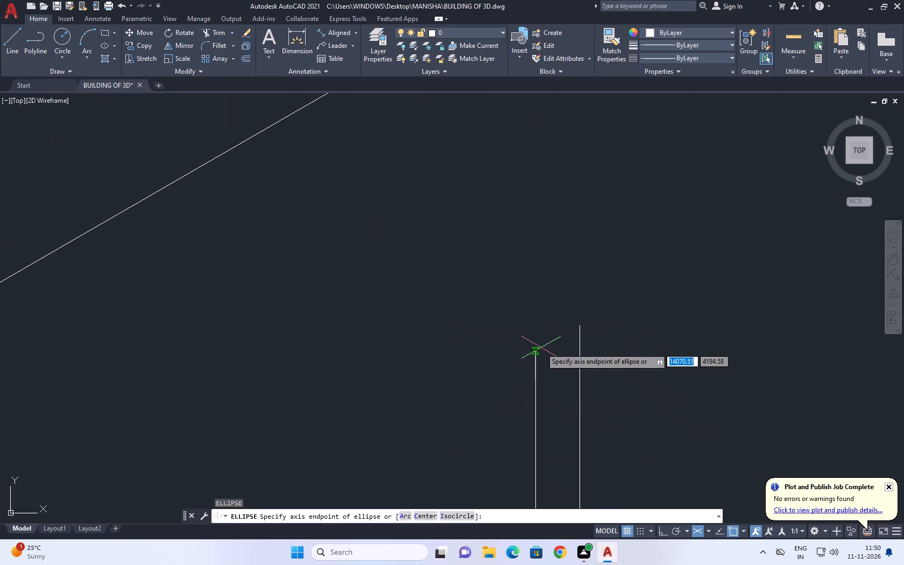
{"action": "scroll", "coordinate": [541, 348], "scroll_direction": "up", "scroll_amount": 1}
{"action": "left_click", "coordinate": [528, 353]}
{"action": "left_click", "coordinate": [603, 313]}
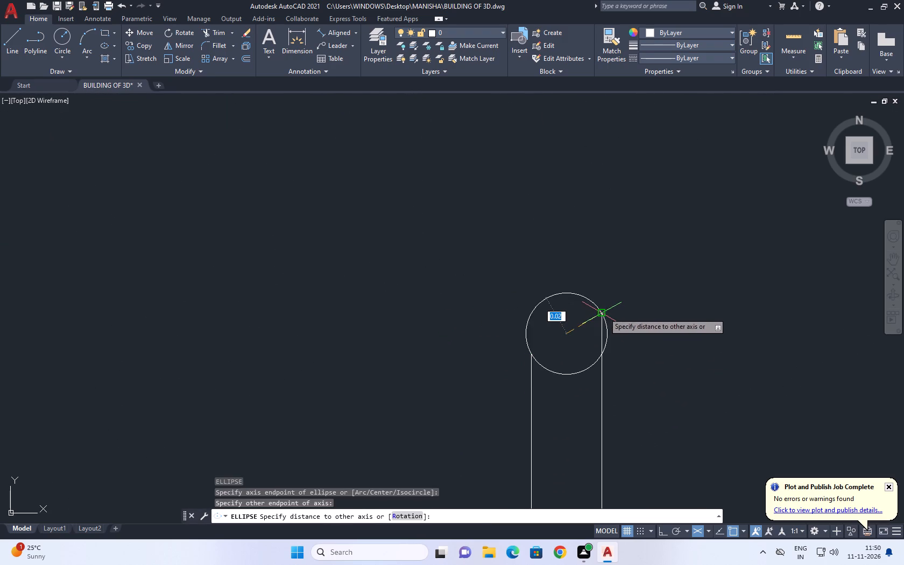
{"action": "left_click", "coordinate": [581, 313]}
Flatten the ellipse at the rod's top into a narrow sliver by stretching its short-axis point toward the centre in two stages.
{"action": "scroll", "coordinate": [601, 291], "scroll_direction": "down", "scroll_amount": 4}
{"action": "scroll", "coordinate": [603, 297], "scroll_direction": "up", "scroll_amount": 5}
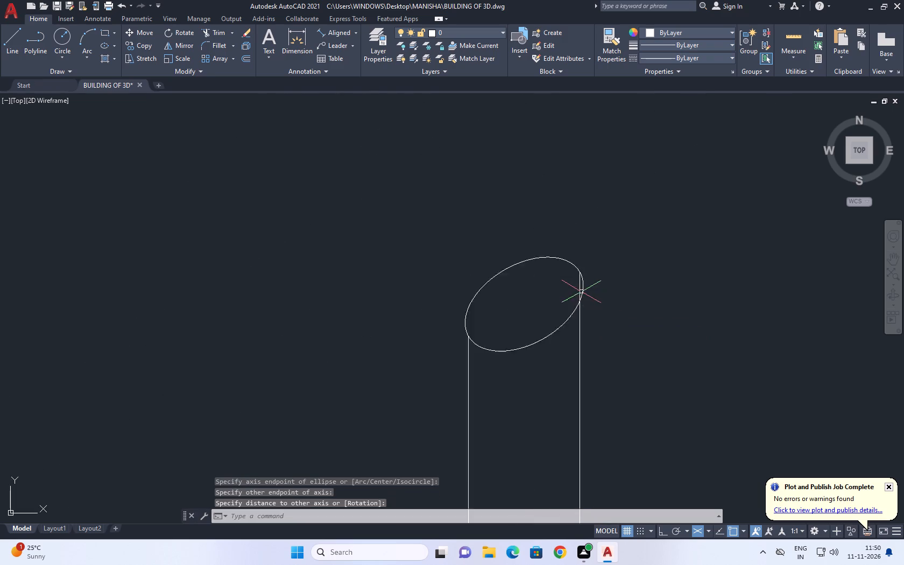
{"action": "scroll", "coordinate": [581, 291], "scroll_direction": "up", "scroll_amount": 3}
{"action": "left_click", "coordinate": [602, 267]}
{"action": "left_click", "coordinate": [575, 279]}
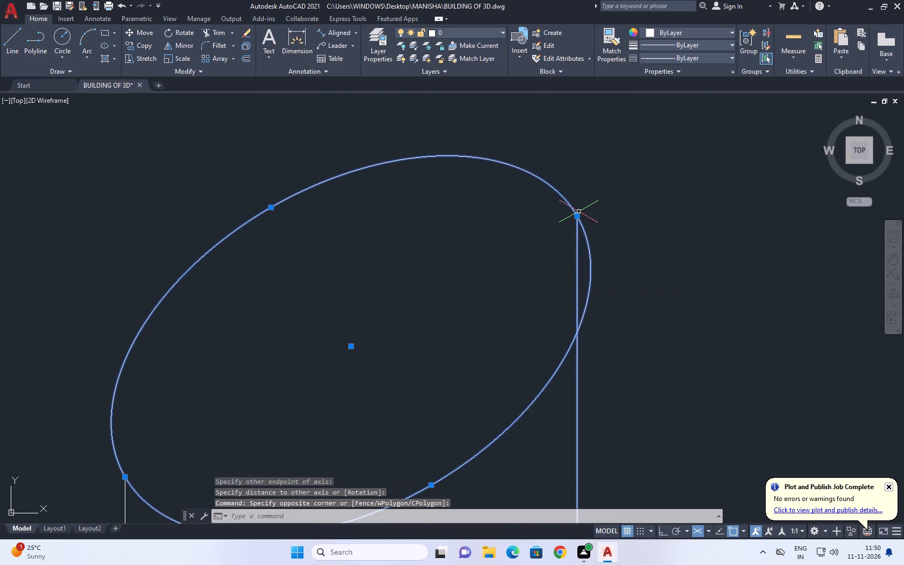
{"action": "key", "text": "Escape"}
{"action": "left_click", "coordinate": [593, 269]}
{"action": "left_click", "coordinate": [584, 261]}
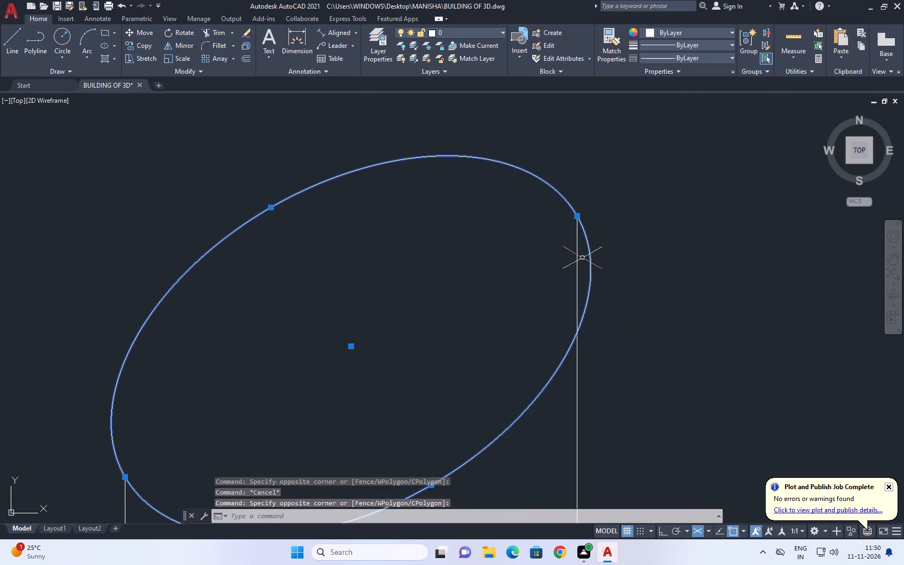
{"action": "left_click", "coordinate": [577, 218]}
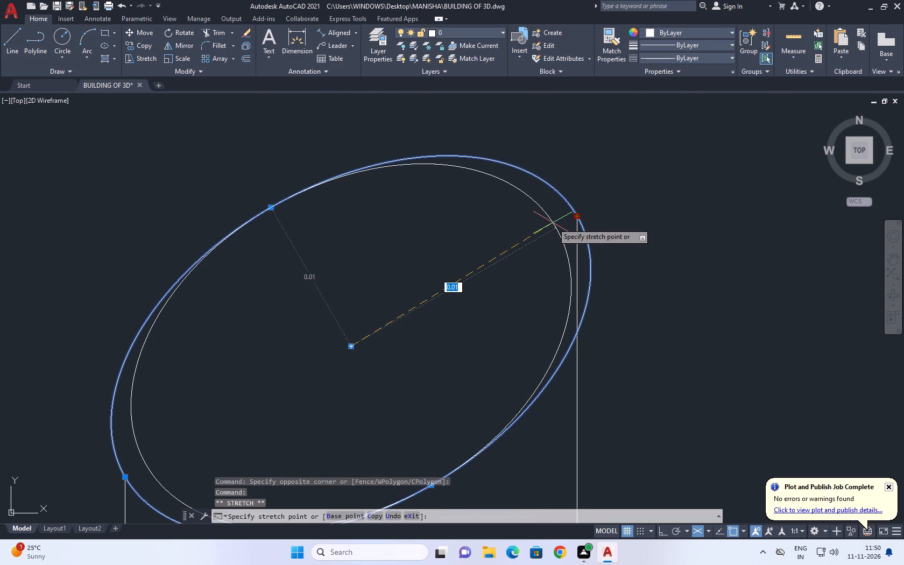
{"action": "key", "text": "Escape"}
{"action": "scroll", "coordinate": [435, 442], "scroll_direction": "down", "scroll_amount": 2}
{"action": "scroll", "coordinate": [434, 466], "scroll_direction": "up", "scroll_amount": 1}
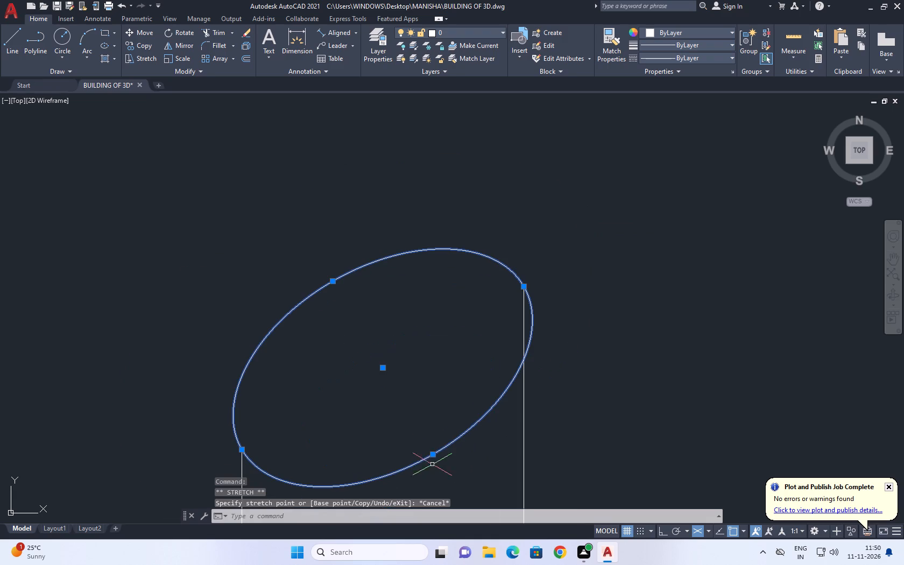
{"action": "left_click", "coordinate": [435, 456]}
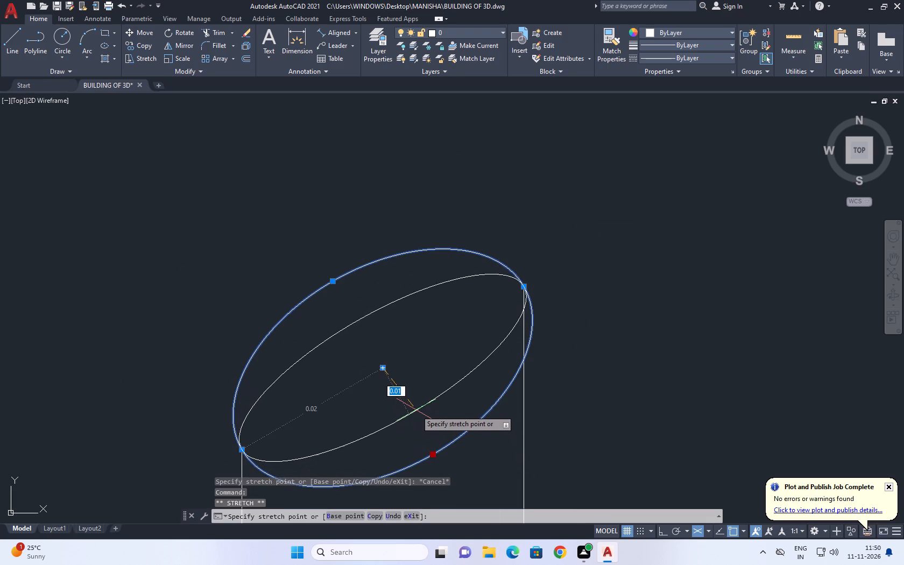
{"action": "left_click", "coordinate": [415, 407]}
{"action": "left_click", "coordinate": [407, 411]}
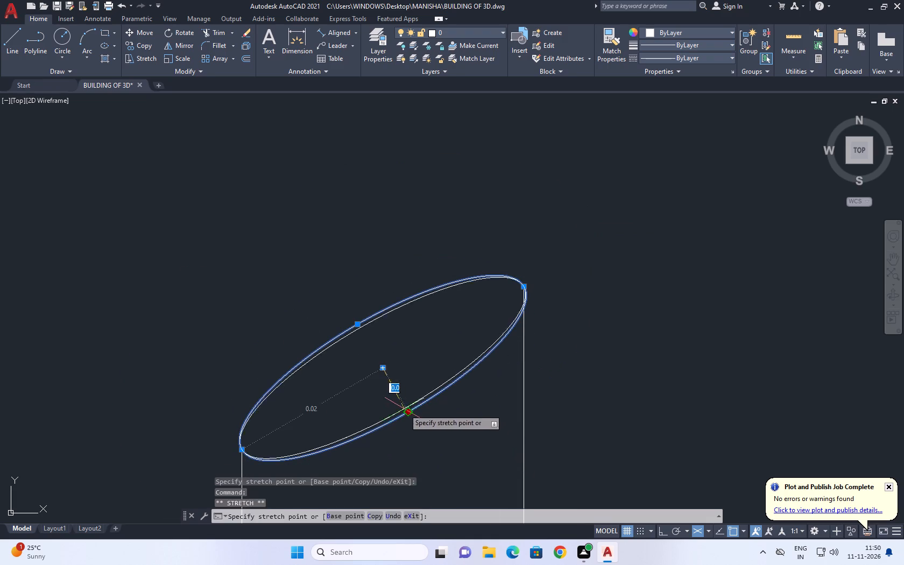
{"action": "left_click", "coordinate": [385, 391]}
{"action": "key", "text": "Escape"}
Examine the hanging fixture's shape and size in relation to the surrounding room and framed opening.
{"action": "scroll", "coordinate": [463, 368], "scroll_direction": "down", "scroll_amount": 6}
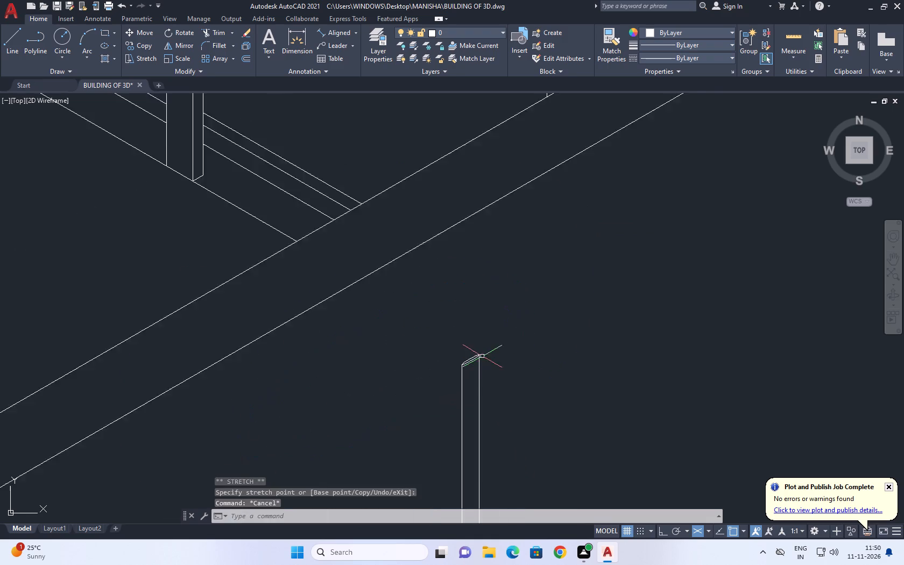
{"action": "scroll", "coordinate": [482, 356], "scroll_direction": "down", "scroll_amount": 1}
{"action": "scroll", "coordinate": [415, 284], "scroll_direction": "down", "scroll_amount": 3}
{"action": "middle_click_drag", "start_coordinate": [493, 328], "coordinate": [463, 312]}
{"action": "scroll", "coordinate": [426, 361], "scroll_direction": "up", "scroll_amount": 2}
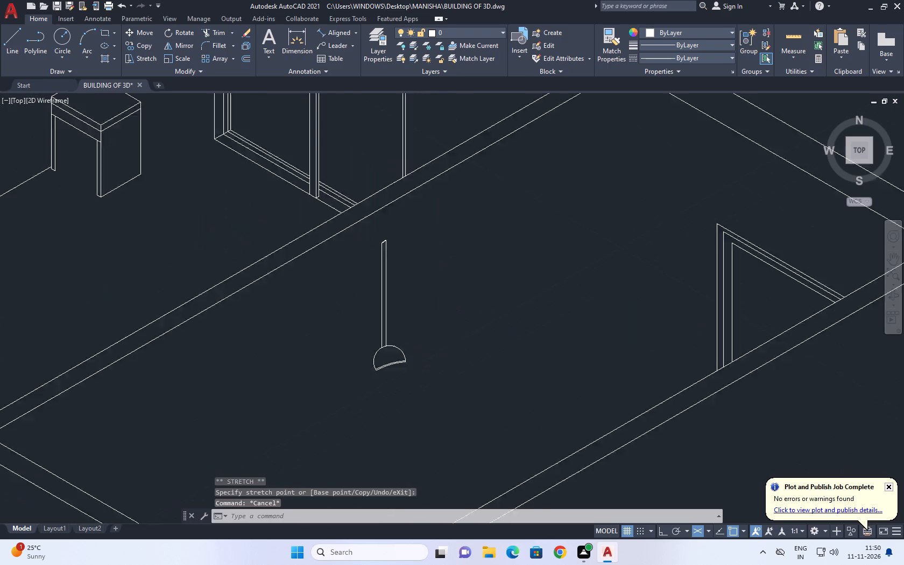
{"action": "scroll", "coordinate": [425, 361], "scroll_direction": "up", "scroll_amount": 1}
{"action": "middle_click_drag", "start_coordinate": [238, 403], "coordinate": [291, 399]}
{"action": "scroll", "coordinate": [461, 360], "scroll_direction": "down", "scroll_amount": 2}
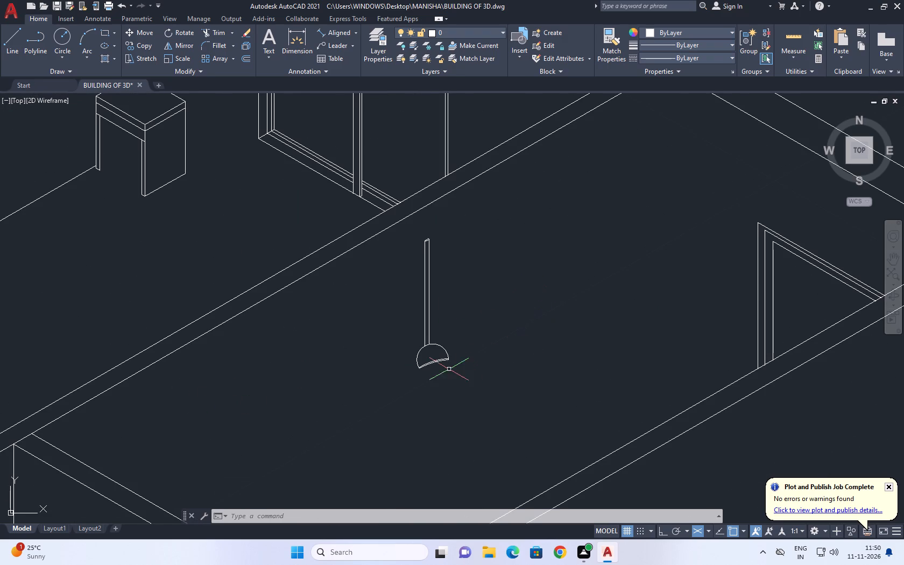
{"action": "scroll", "coordinate": [444, 368], "scroll_direction": "up", "scroll_amount": 3}
{"action": "middle_click_drag", "start_coordinate": [512, 251], "coordinate": [524, 303]}
{"action": "scroll", "coordinate": [524, 315], "scroll_direction": "down", "scroll_amount": 1}
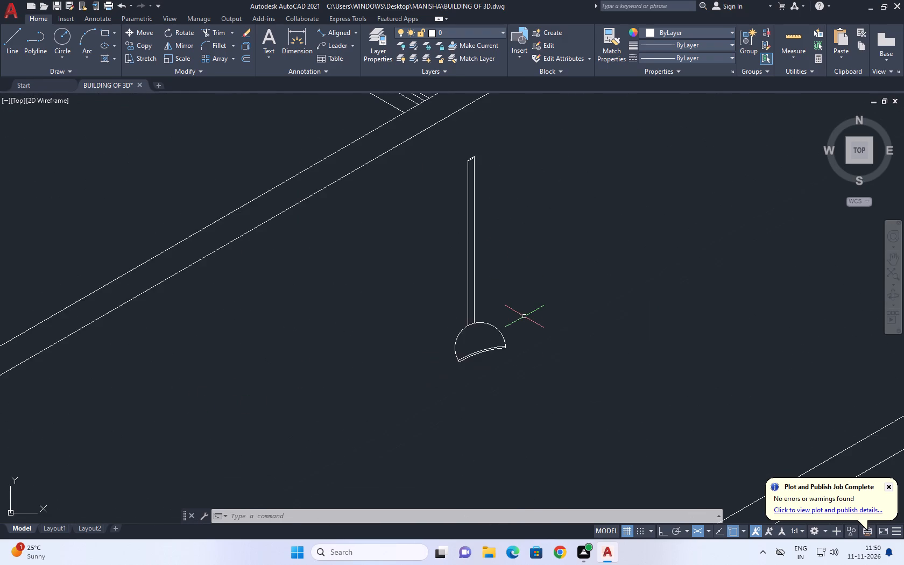
{"action": "scroll", "coordinate": [524, 316], "scroll_direction": "down", "scroll_amount": 2}
{"action": "middle_click_drag", "start_coordinate": [616, 193], "coordinate": [587, 238]}
Stretch the right ends of both rim arcs upward onto the shade outline so that the rim tilts more steeply.
{"action": "scroll", "coordinate": [511, 386], "scroll_direction": "up", "scroll_amount": 6}
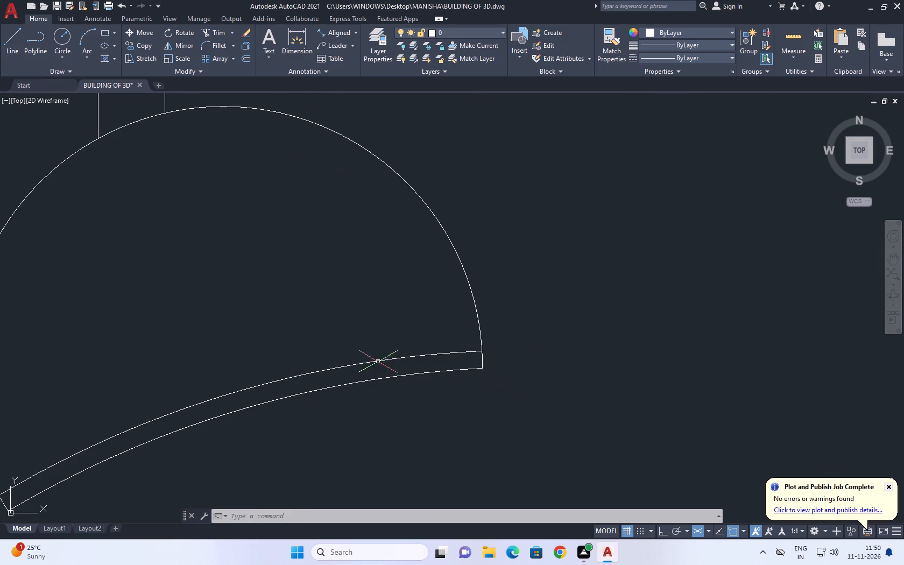
{"action": "left_click_drag", "start_coordinate": [385, 337], "coordinate": [386, 357]}
{"action": "left_click", "coordinate": [379, 403]}
{"action": "left_click", "coordinate": [481, 351]}
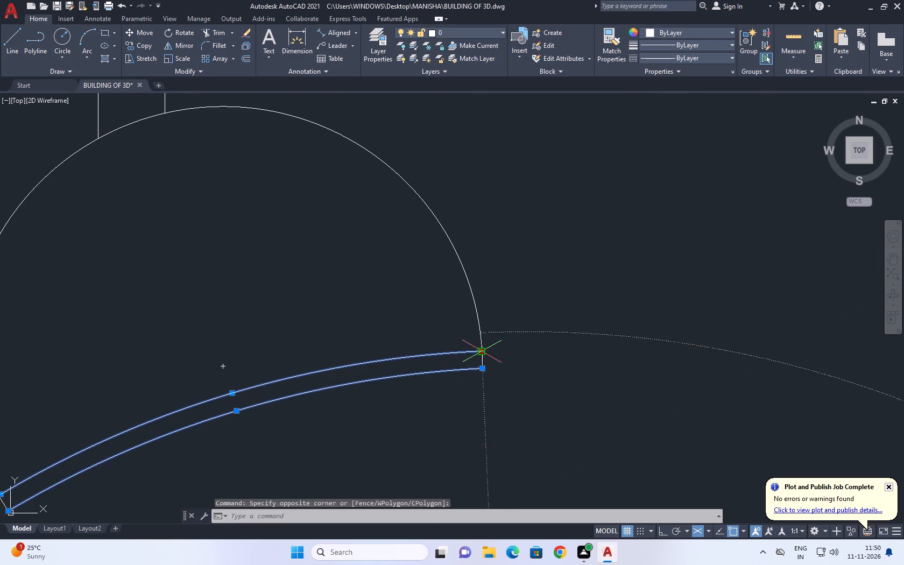
{"action": "left_click", "coordinate": [448, 227]}
{"action": "scroll", "coordinate": [457, 286], "scroll_direction": "down", "scroll_amount": 2}
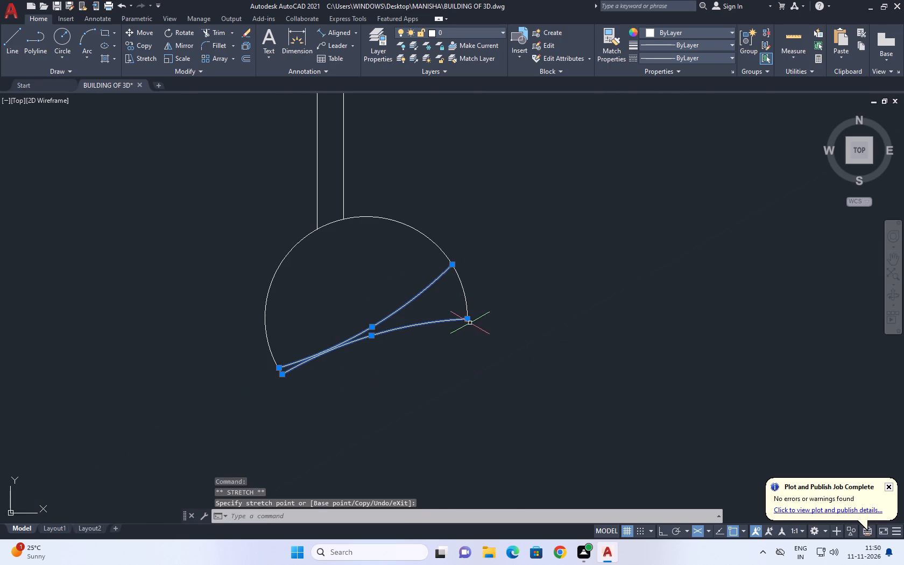
{"action": "left_click", "coordinate": [470, 321]}
{"action": "left_click", "coordinate": [457, 277]}
{"action": "scroll", "coordinate": [433, 299], "scroll_direction": "down", "scroll_amount": 2}
{"action": "key", "text": "Escape"}
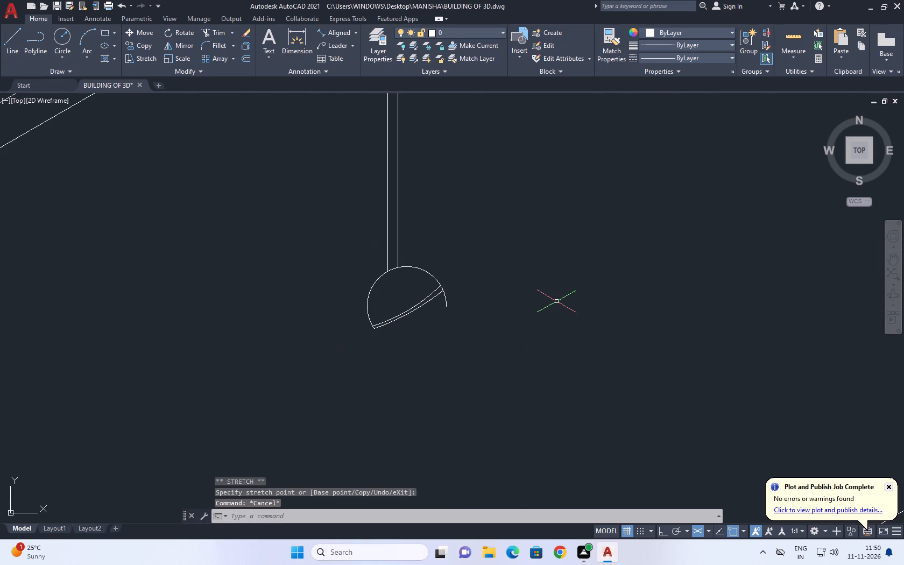
Undo the stretches that raised the right ends of the shade's two rim arcs.
{"action": "key", "text": "ctrl+z"}
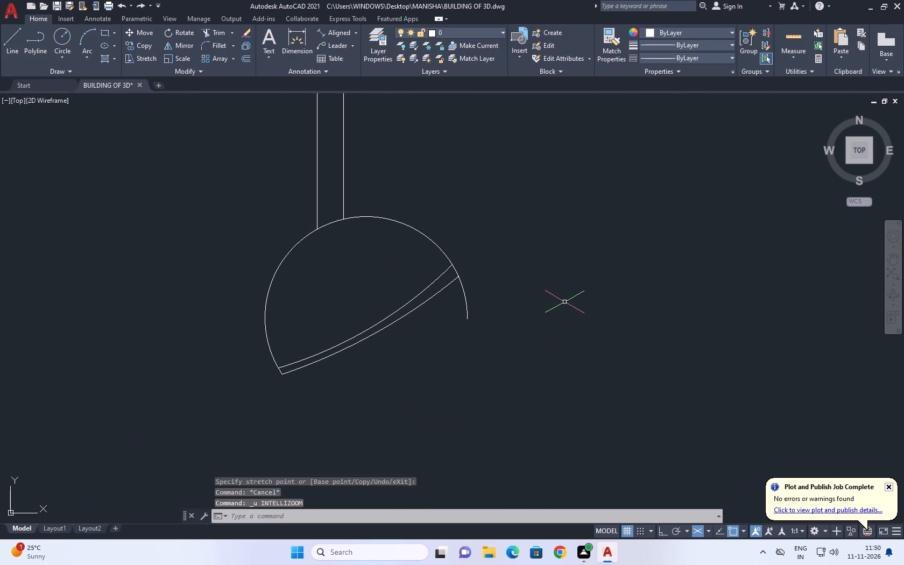
{"action": "key", "text": "ctrl+z"}
{"action": "key", "text": "ctrl+z"}
{"action": "key", "text": "ctrl+z"}
Draw a second thin rod beside the first fixture as two vertical lines joined by a short isometric edge at the bottom.
{"action": "scroll", "coordinate": [564, 302], "scroll_direction": "down", "scroll_amount": 4, "text": "ctrl"}
{"action": "middle_click_drag", "start_coordinate": [613, 207], "coordinate": [473, 361]}
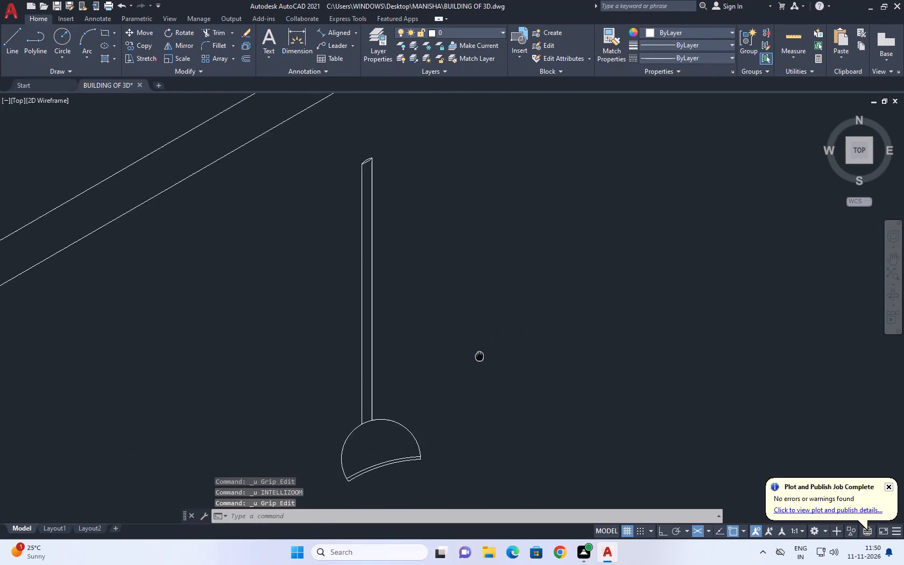
{"action": "middle_click_drag", "start_coordinate": [473, 361], "coordinate": [445, 399]}
{"action": "key", "text": "l"}
{"action": "key", "text": "space"}
{"action": "scroll", "coordinate": [435, 314], "scroll_direction": "down", "scroll_amount": 1}
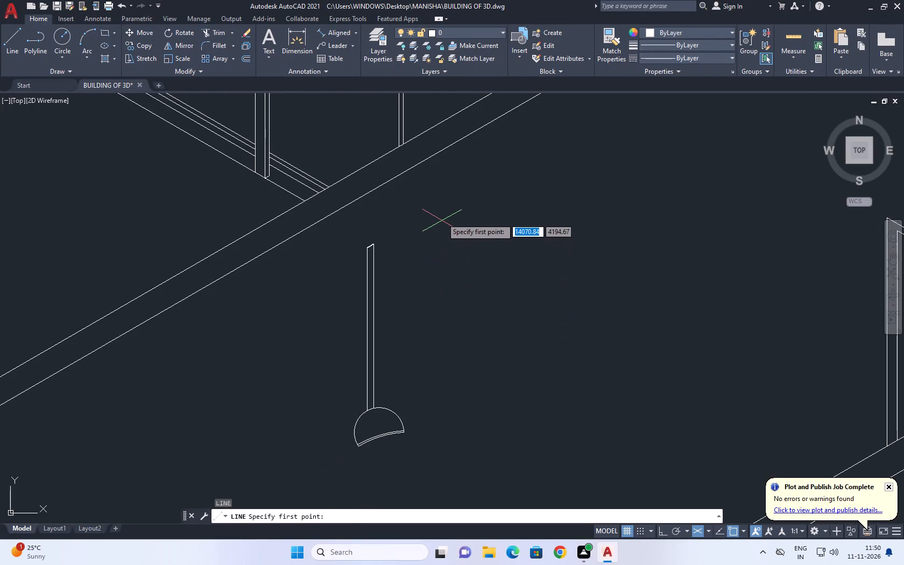
{"action": "left_click", "coordinate": [442, 206]}
{"action": "key", "text": "F7"}
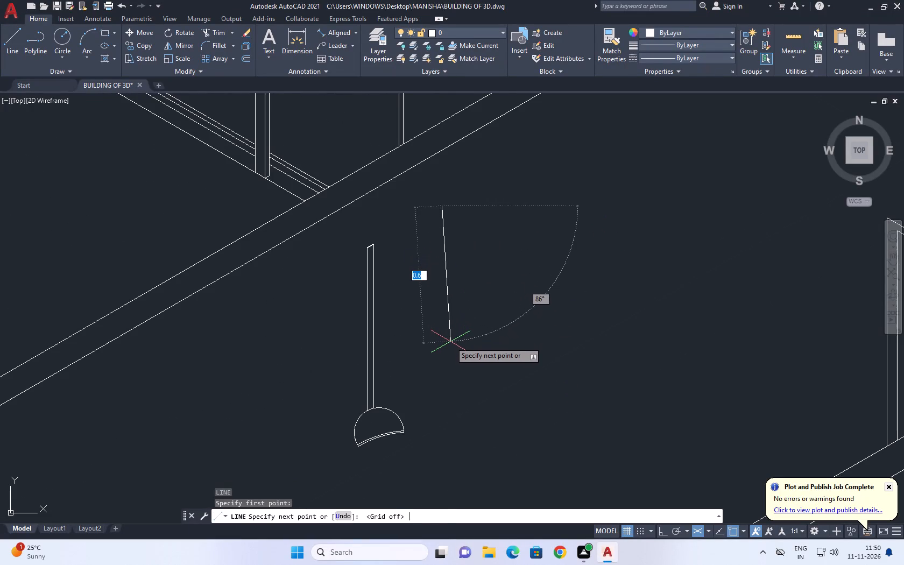
{"action": "key", "text": "F8"}
{"action": "key", "text": "F5"}
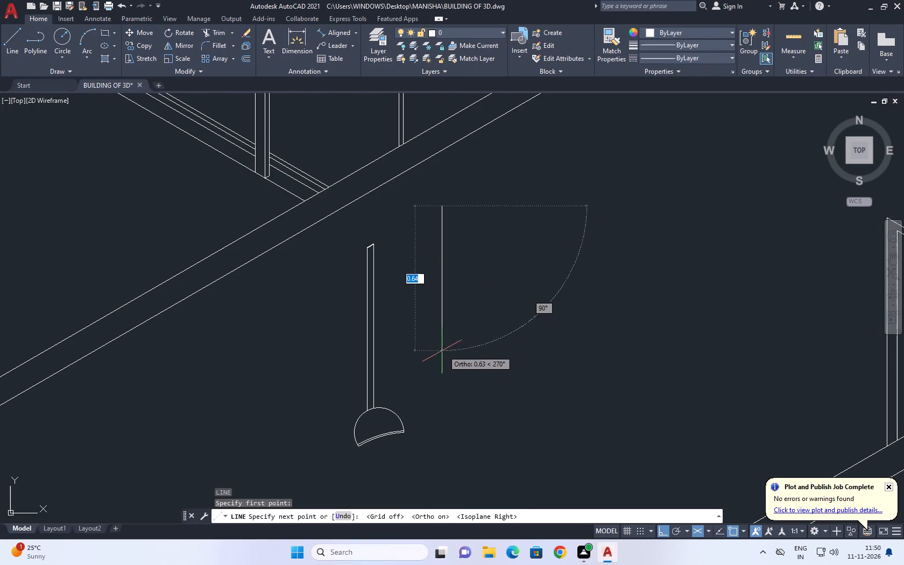
{"action": "left_click", "coordinate": [442, 313]}
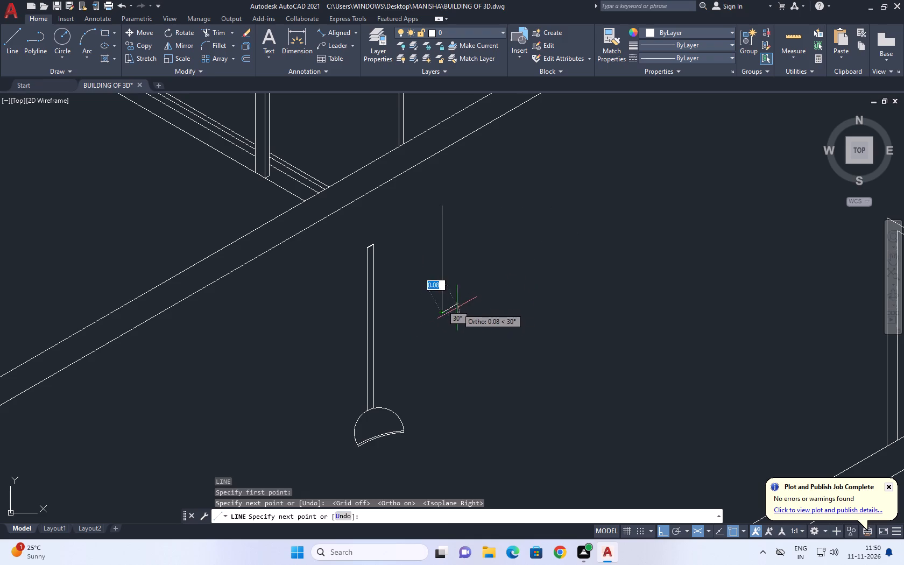
{"action": "scroll", "coordinate": [454, 310], "scroll_direction": "up", "scroll_amount": 3}
{"action": "left_click", "coordinate": [429, 309]}
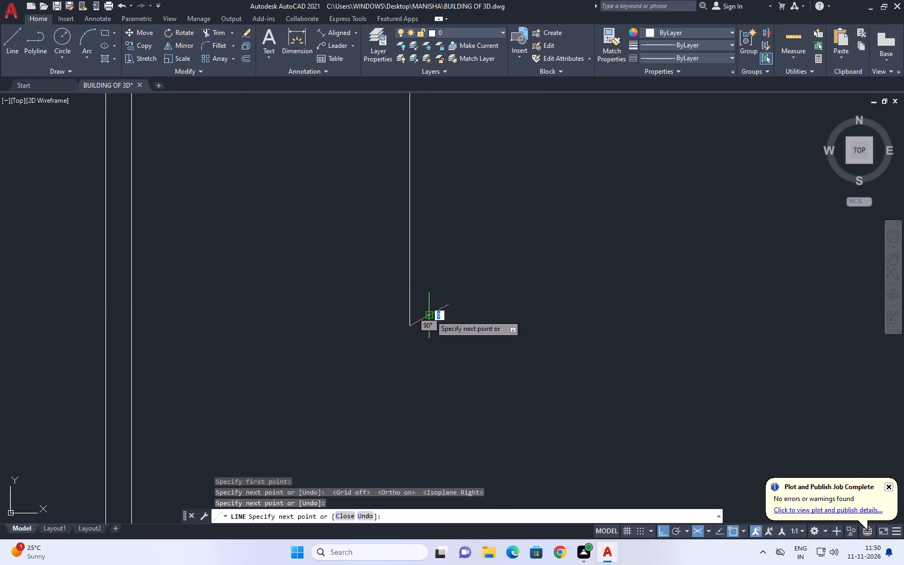
{"action": "scroll", "coordinate": [395, 198], "scroll_direction": "down", "scroll_amount": 2}
{"action": "middle_click_drag", "start_coordinate": [408, 168], "coordinate": [433, 251]}
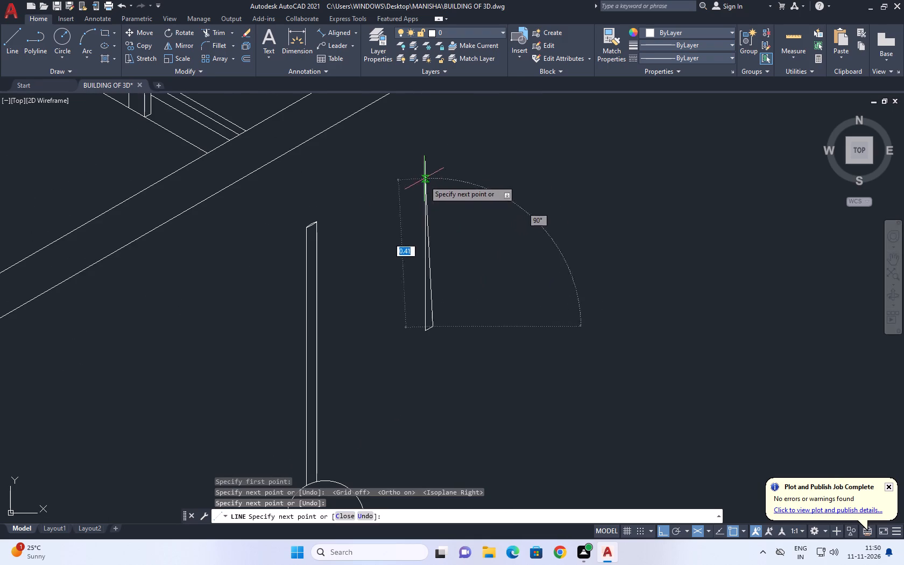
{"action": "scroll", "coordinate": [425, 170], "scroll_direction": "up", "scroll_amount": 3}
{"action": "left_click", "coordinate": [435, 135]}
{"action": "key", "text": "space"}
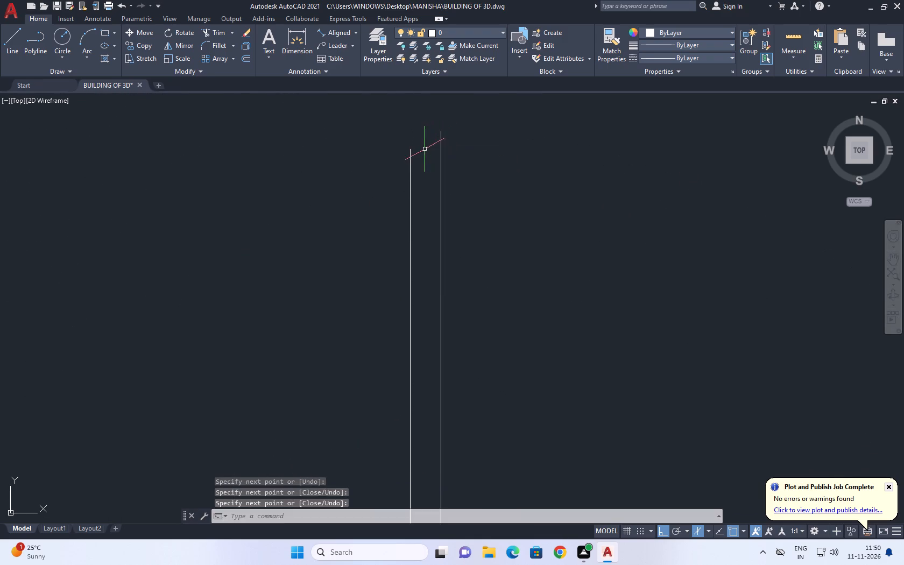
Cap the second rod with an isometric top line and fillet its overshoot to the rod's right line with radius 0.
{"action": "key", "text": "space"}
{"action": "left_click", "coordinate": [411, 150]}
{"action": "left_click", "coordinate": [468, 118]}
{"action": "key", "text": "space"}
{"action": "middle_click_drag", "start_coordinate": [458, 130], "coordinate": [461, 151]}
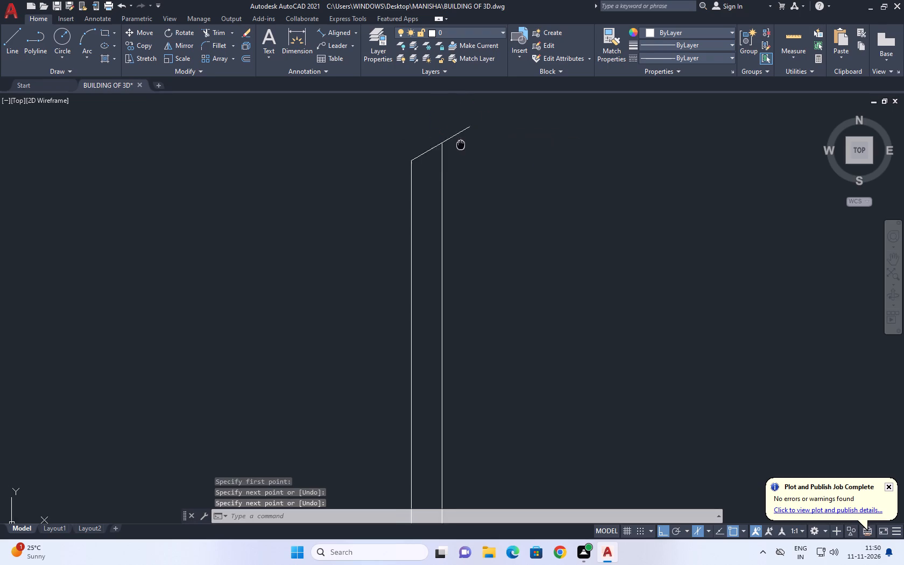
{"action": "middle_click_drag", "start_coordinate": [461, 151], "coordinate": [463, 204]}
{"action": "key", "text": "f"}
{"action": "key", "text": "space"}
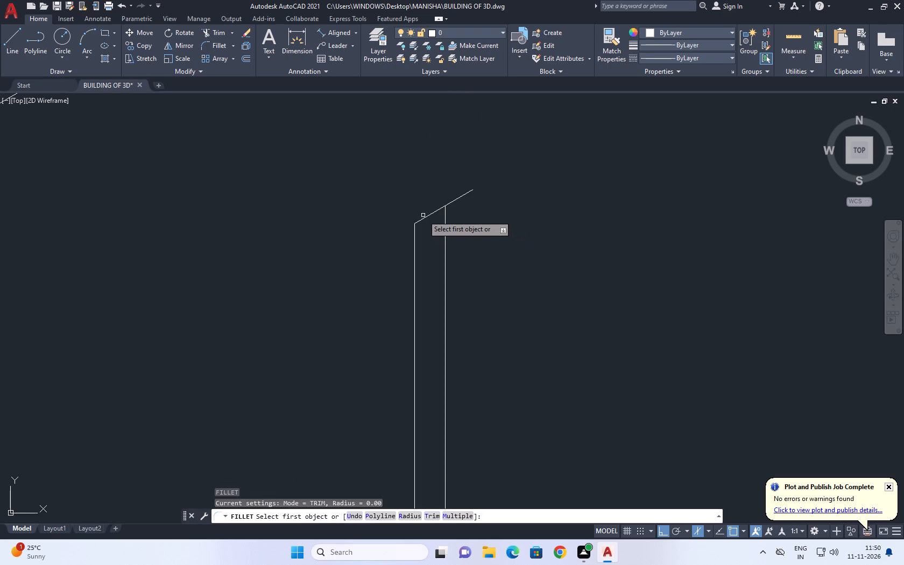
{"action": "left_click", "coordinate": [427, 218]}
{"action": "left_click", "coordinate": [445, 215]}
{"action": "scroll", "coordinate": [445, 209], "scroll_direction": "down", "scroll_amount": 3}
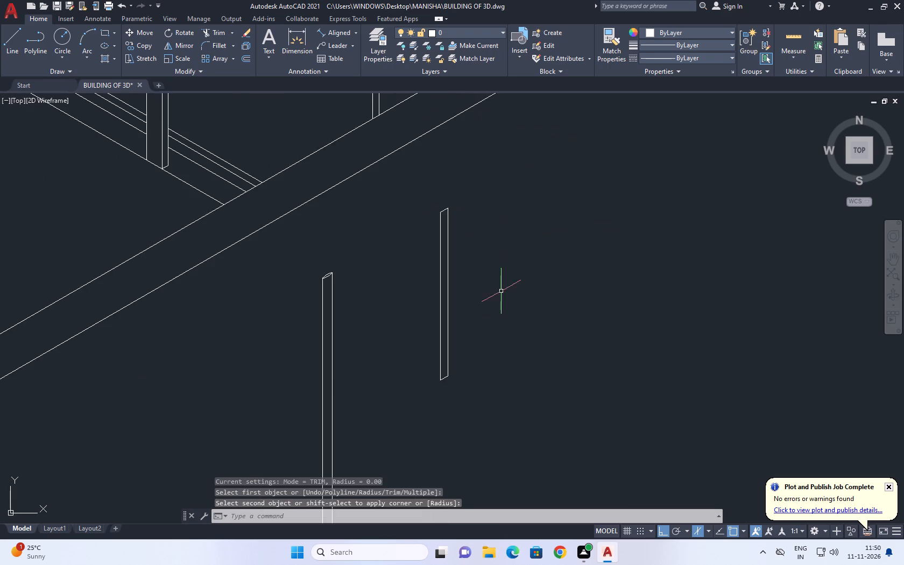
Draw a three-point arc curving down and outward from the lower-left corner of the second rod.
{"action": "middle_click_drag", "start_coordinate": [466, 391], "coordinate": [468, 404]}
{"action": "type", "text": "A"}
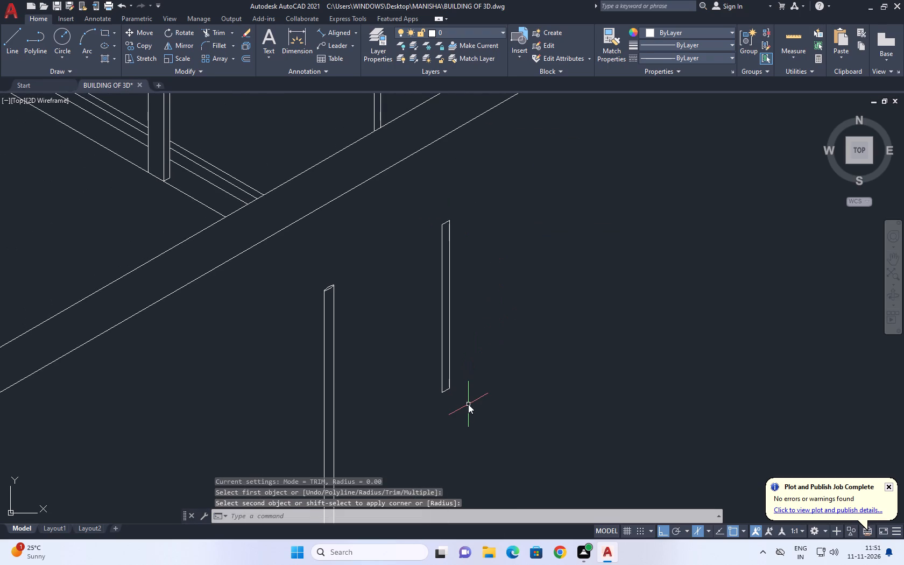
{"action": "key", "text": "space"}
{"action": "scroll", "coordinate": [441, 393], "scroll_direction": "up", "scroll_amount": 2}
{"action": "left_click", "coordinate": [442, 395]}
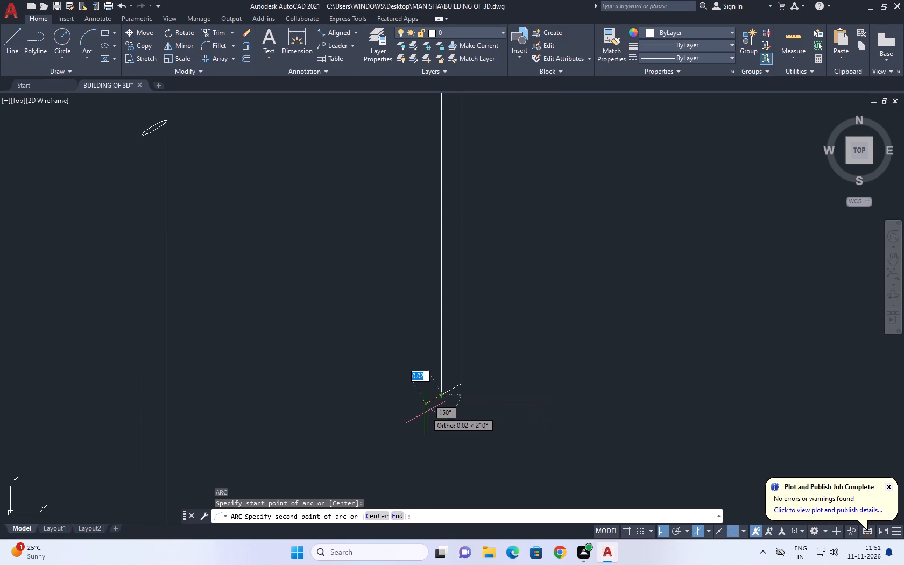
{"action": "middle_click_drag", "start_coordinate": [428, 434], "coordinate": [430, 440]}
{"action": "key", "text": "F8"}
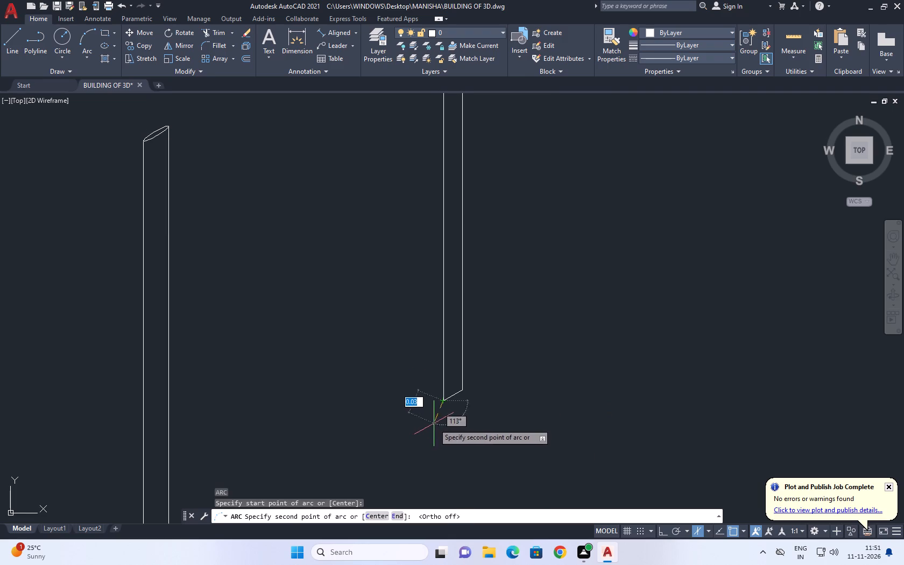
{"action": "left_click", "coordinate": [435, 424]}
{"action": "left_click", "coordinate": [426, 460]}
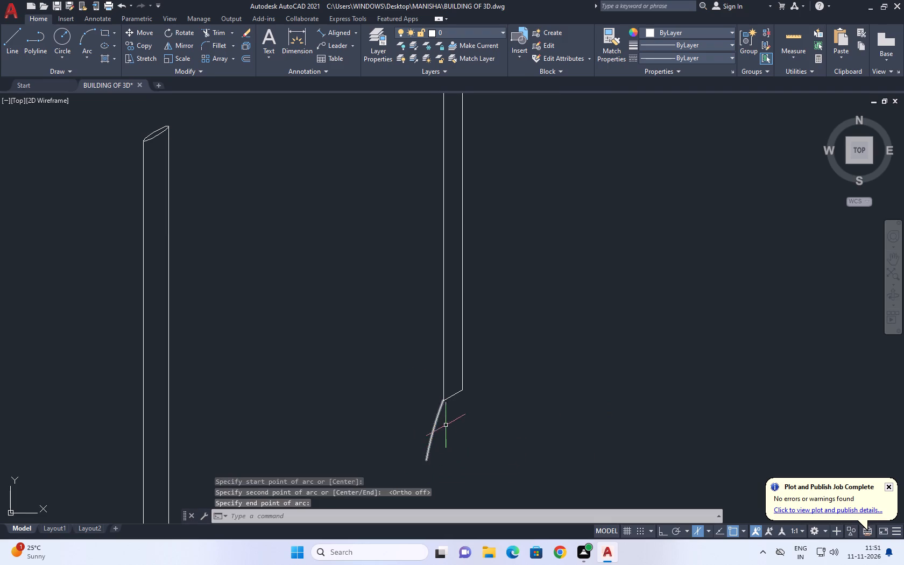
Draw a three-point arc from the second rod's lower-right corner, descending outward to form the shade's other side.
{"action": "middle_click_drag", "start_coordinate": [452, 409], "coordinate": [375, 333]}
{"action": "key", "text": "space"}
{"action": "left_click", "coordinate": [386, 314]}
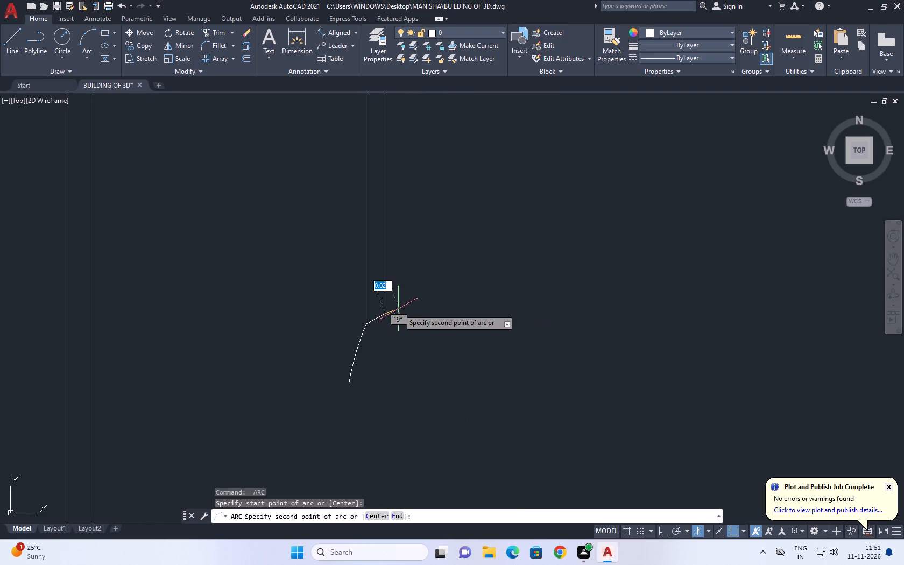
{"action": "left_click", "coordinate": [421, 312]}
{"action": "left_click", "coordinate": [460, 343]}
Reshape the shade's right-side arc by stretching its midpoint so that it bulges gently upward.
{"action": "left_click_drag", "start_coordinate": [430, 302], "coordinate": [421, 306]}
{"action": "left_click", "coordinate": [409, 320]}
{"action": "left_click", "coordinate": [426, 314]}
{"action": "left_click", "coordinate": [425, 329]}
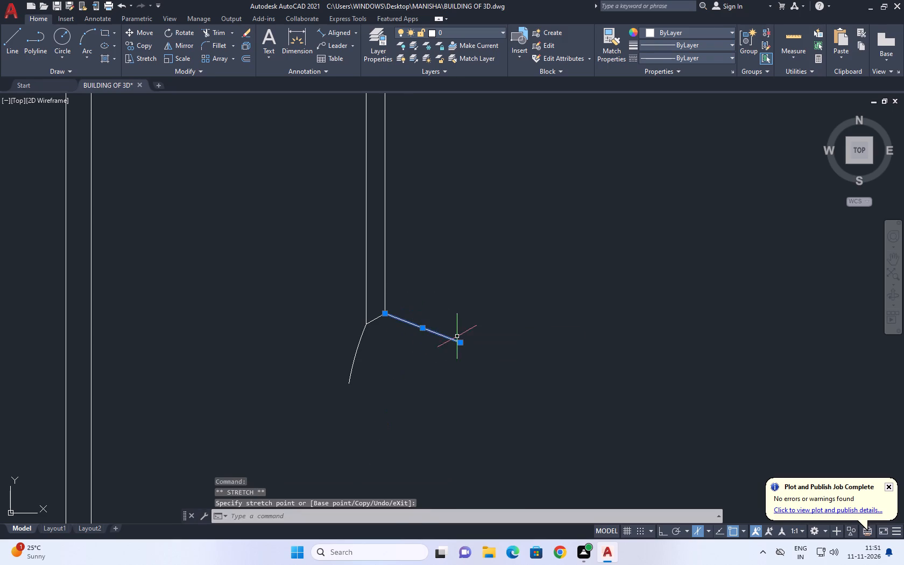
{"action": "middle_click_drag", "start_coordinate": [458, 334], "coordinate": [468, 293]}
{"action": "key", "text": "Escape"}
{"action": "scroll", "coordinate": [432, 294], "scroll_direction": "up", "scroll_amount": 2}
{"action": "left_click", "coordinate": [436, 290]}
{"action": "left_click", "coordinate": [418, 258]}
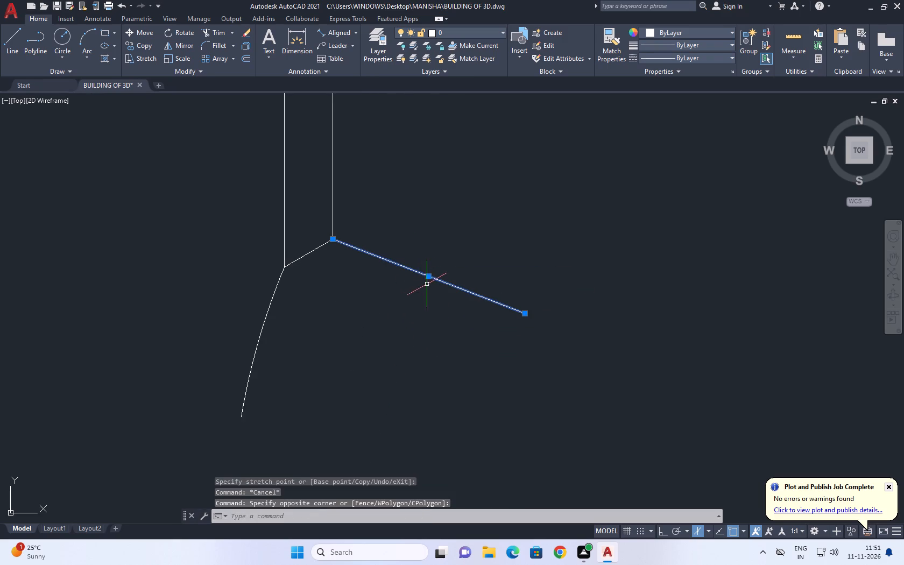
{"action": "left_click", "coordinate": [428, 278]}
{"action": "left_click", "coordinate": [435, 262]}
Stretch the midpoint of the shade's left-side arc outward to give it a rounder curve.
{"action": "left_click_drag", "start_coordinate": [312, 313], "coordinate": [280, 330]}
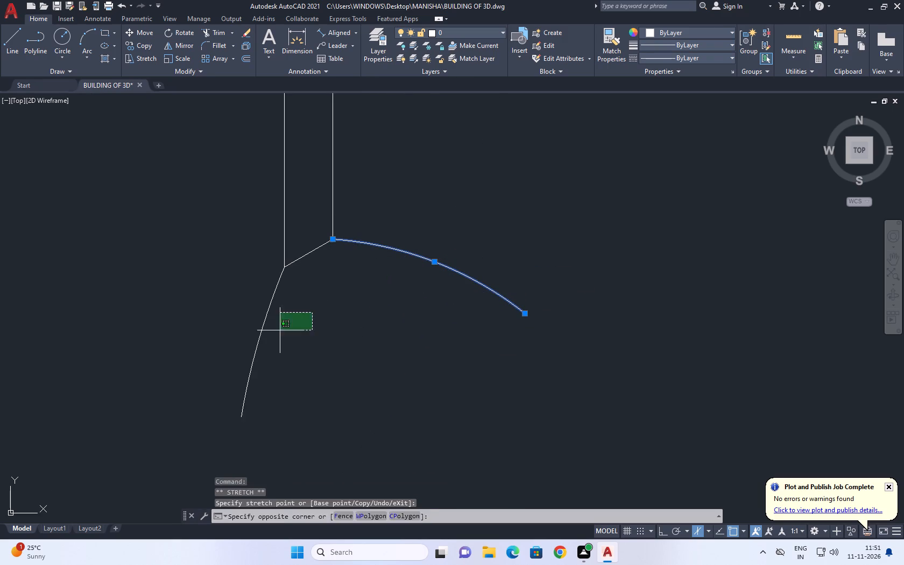
{"action": "left_click", "coordinate": [248, 335]}
{"action": "left_click", "coordinate": [258, 341]}
{"action": "left_click", "coordinate": [241, 346]}
{"action": "middle_click_drag", "start_coordinate": [301, 333], "coordinate": [305, 328]}
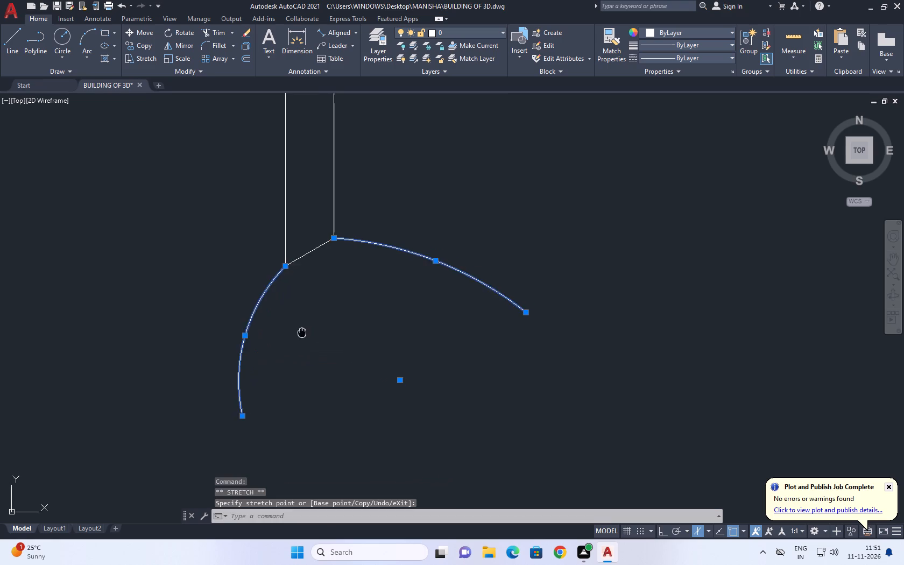
{"action": "middle_click_drag", "start_coordinate": [305, 328], "coordinate": [337, 275]}
Adjust the free end of the shade's right-side arc, settling it higher and farther out so the arc becomes flatter.
{"action": "left_click", "coordinate": [561, 255]}
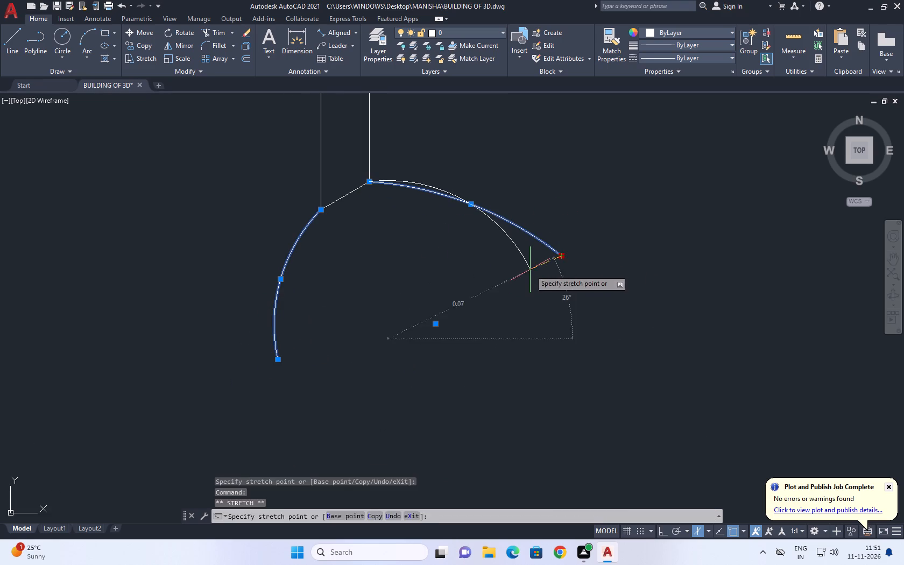
{"action": "left_click", "coordinate": [530, 270]}
{"action": "scroll", "coordinate": [446, 212], "scroll_direction": "down", "scroll_amount": 3}
{"action": "middle_click_drag", "start_coordinate": [472, 208], "coordinate": [488, 243]}
{"action": "key", "text": "Escape"}
{"action": "scroll", "coordinate": [482, 262], "scroll_direction": "up", "scroll_amount": 3}
{"action": "left_click", "coordinate": [491, 223]}
{"action": "left_click", "coordinate": [441, 245]}
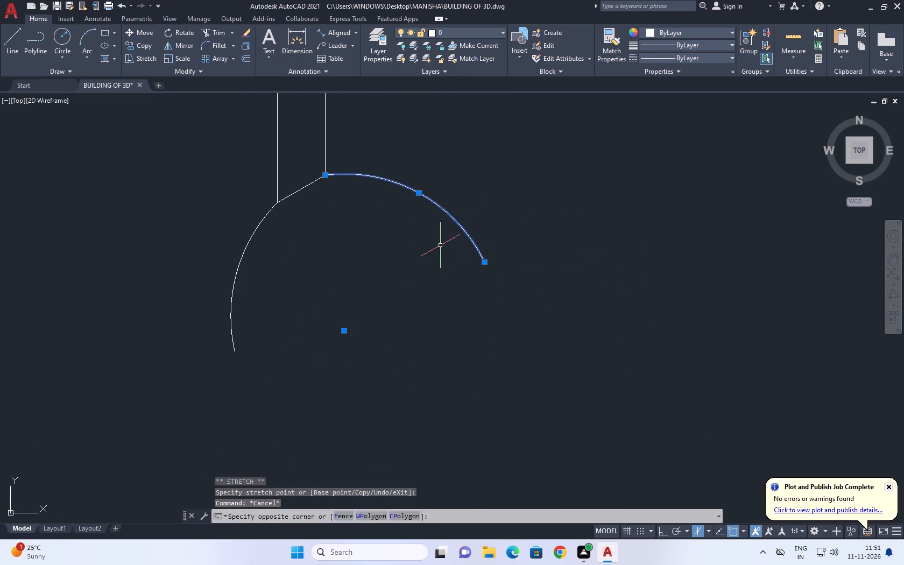
{"action": "left_click", "coordinate": [484, 262]}
{"action": "left_click_drag", "start_coordinate": [500, 224], "coordinate": [502, 237]}
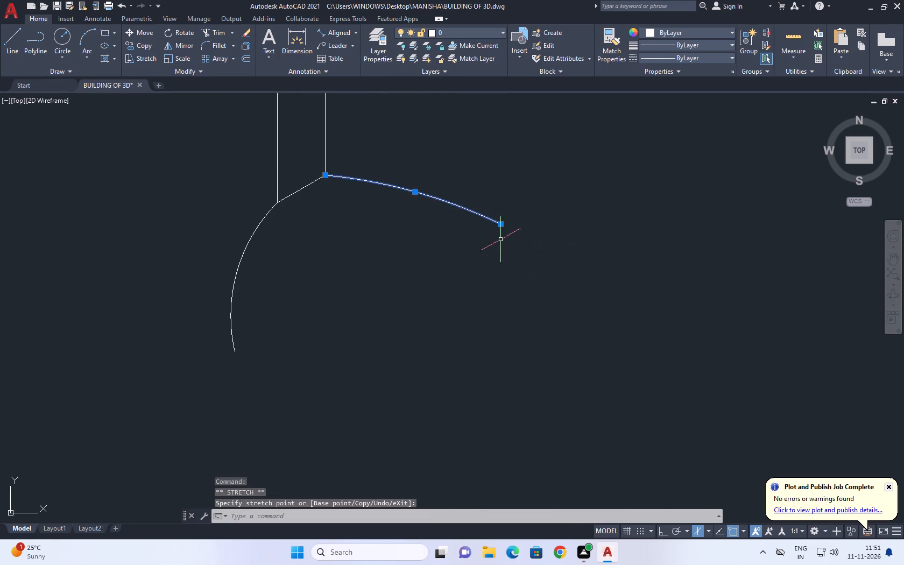
{"action": "key", "text": "Escape"}
Close the bottom of the second shade with a three-point arc between the free ends of its two side arcs.
{"action": "scroll", "coordinate": [487, 243], "scroll_direction": "down", "scroll_amount": 3}
{"action": "middle_click_drag", "start_coordinate": [493, 243], "coordinate": [475, 293]}
{"action": "scroll", "coordinate": [470, 305], "scroll_direction": "down", "scroll_amount": 2}
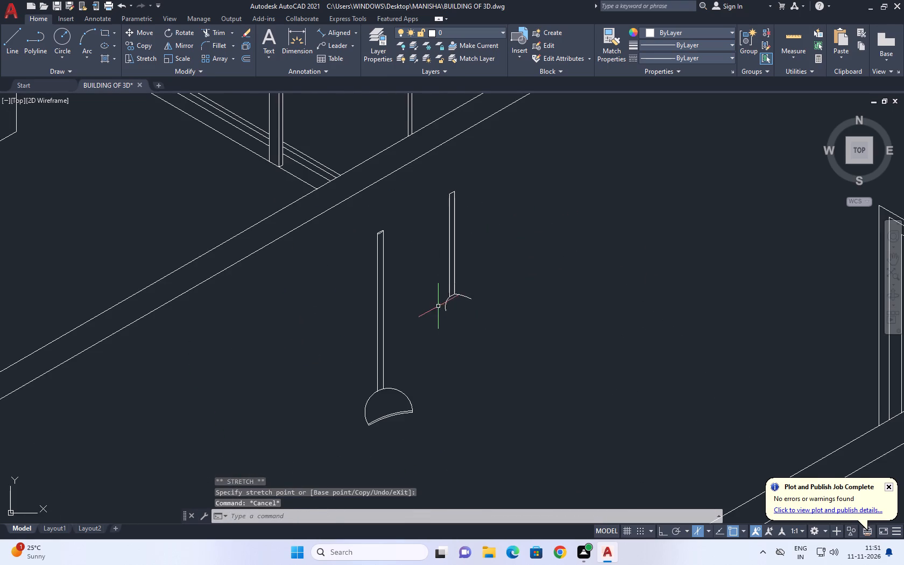
{"action": "middle_click_drag", "start_coordinate": [438, 312], "coordinate": [439, 321]}
{"action": "scroll", "coordinate": [439, 321], "scroll_direction": "up", "scroll_amount": 1}
{"action": "middle_click_drag", "start_coordinate": [483, 327], "coordinate": [445, 351]}
{"action": "key", "text": "a"}
{"action": "key", "text": "space"}
{"action": "scroll", "coordinate": [443, 347], "scroll_direction": "up", "scroll_amount": 1}
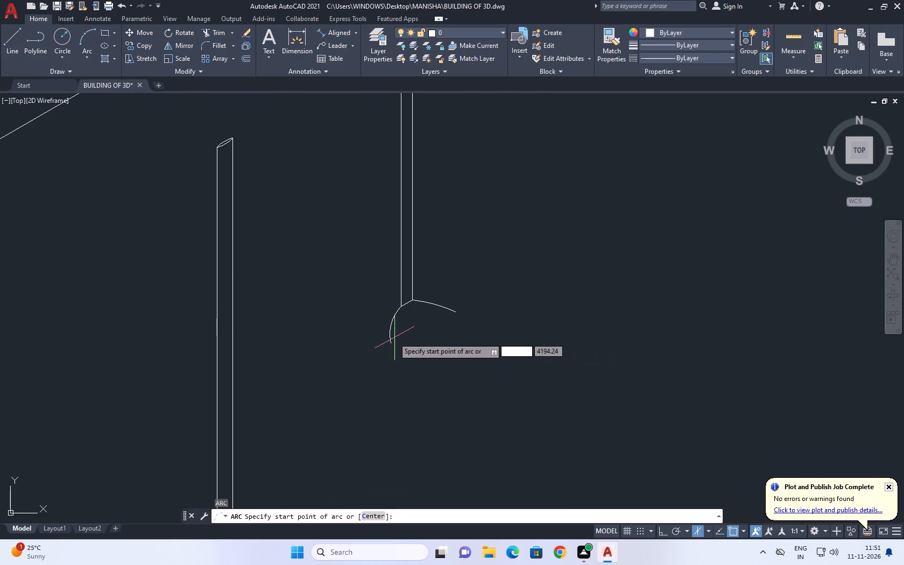
{"action": "left_click", "coordinate": [394, 345]}
{"action": "left_click", "coordinate": [441, 321]}
{"action": "left_click", "coordinate": [457, 312]}
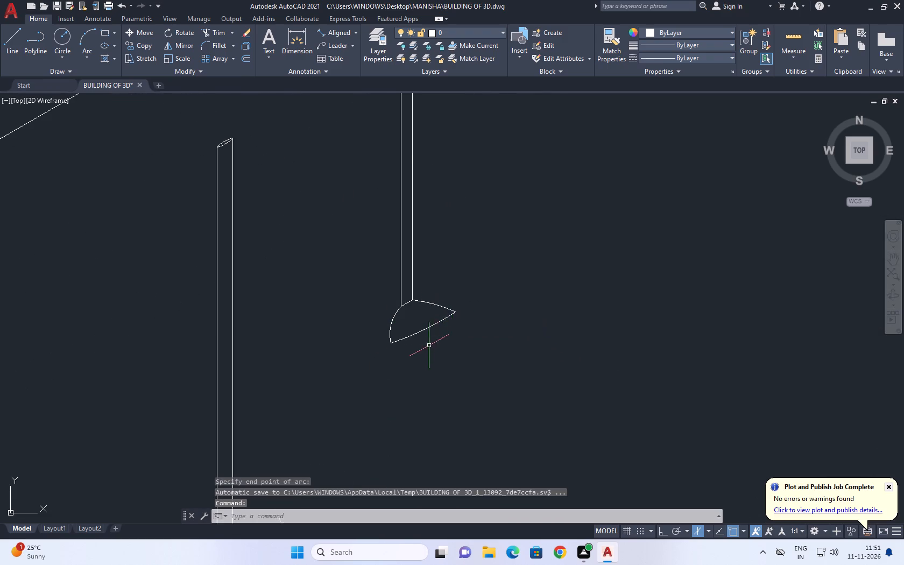
Draw a vertical line up from the short partition's edge and continue it along the left isoplane past the long wall's edge.
{"action": "scroll", "coordinate": [429, 345], "scroll_direction": "down", "scroll_amount": 3}
{"action": "scroll", "coordinate": [513, 296], "scroll_direction": "down", "scroll_amount": 3}
{"action": "middle_click_drag", "start_coordinate": [583, 307], "coordinate": [463, 327]}
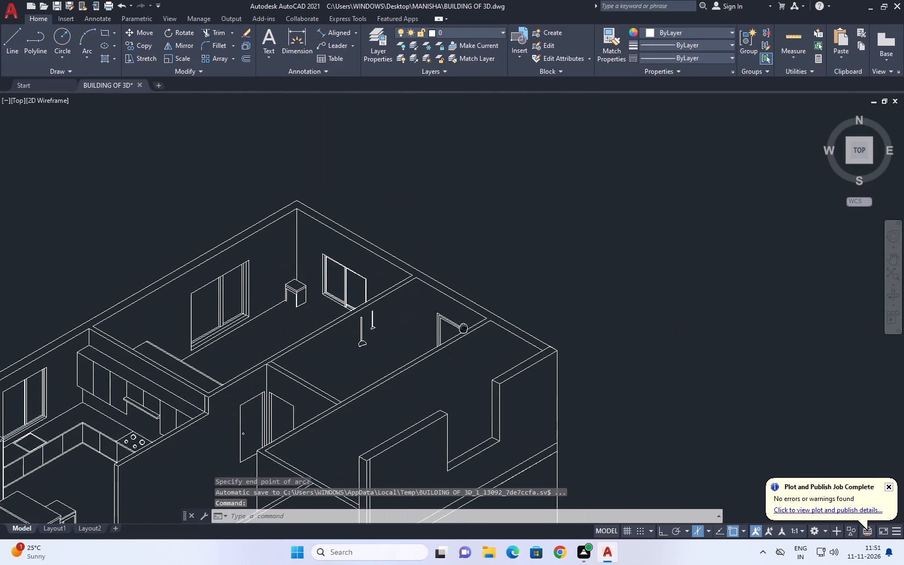
{"action": "middle_click_drag", "start_coordinate": [463, 327], "coordinate": [468, 333]}
{"action": "key", "text": "l"}
{"action": "key", "text": "space"}
{"action": "middle_click_drag", "start_coordinate": [314, 366], "coordinate": [325, 375]}
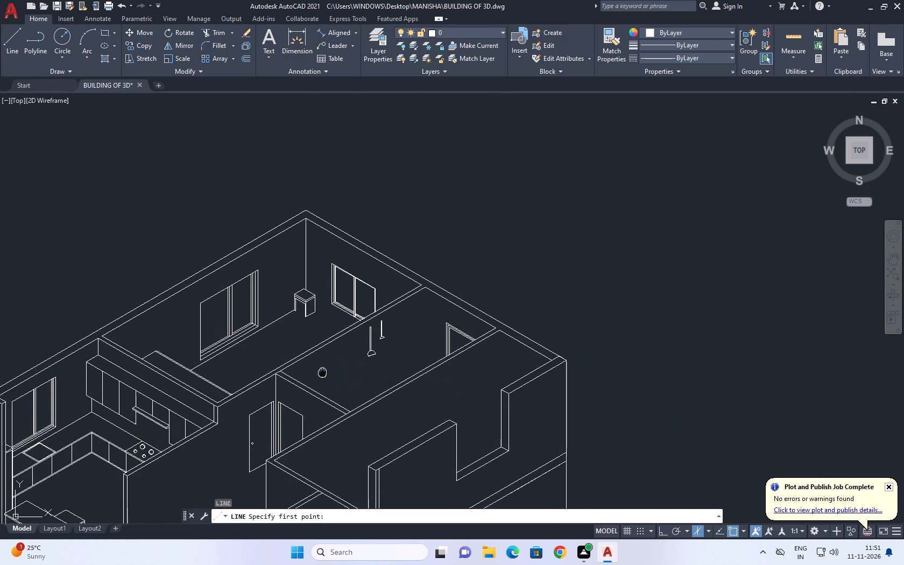
{"action": "middle_click_drag", "start_coordinate": [325, 375], "coordinate": [358, 394]}
{"action": "scroll", "coordinate": [361, 425], "scroll_direction": "up", "scroll_amount": 1}
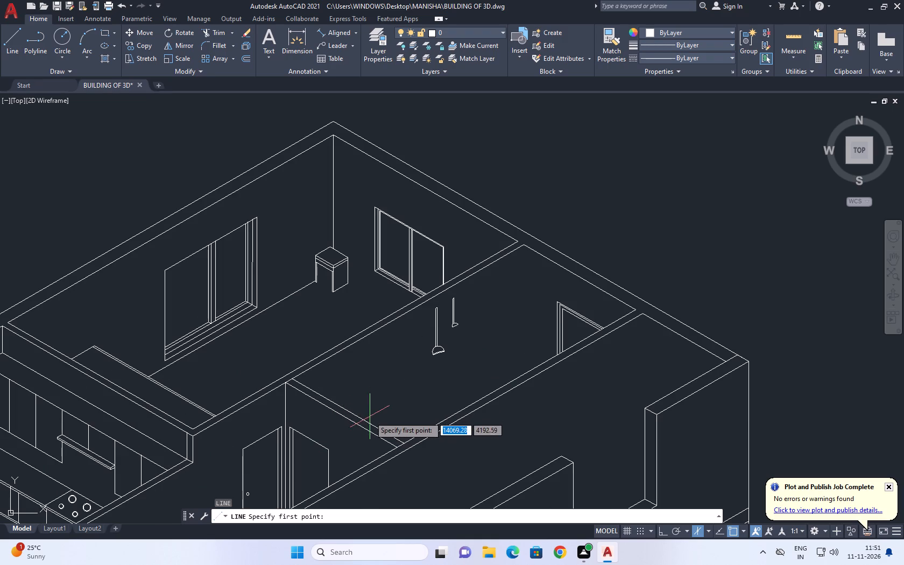
{"action": "left_click", "coordinate": [370, 419]}
{"action": "scroll", "coordinate": [378, 370], "scroll_direction": "up", "scroll_amount": 2}
{"action": "key", "text": "F8"}
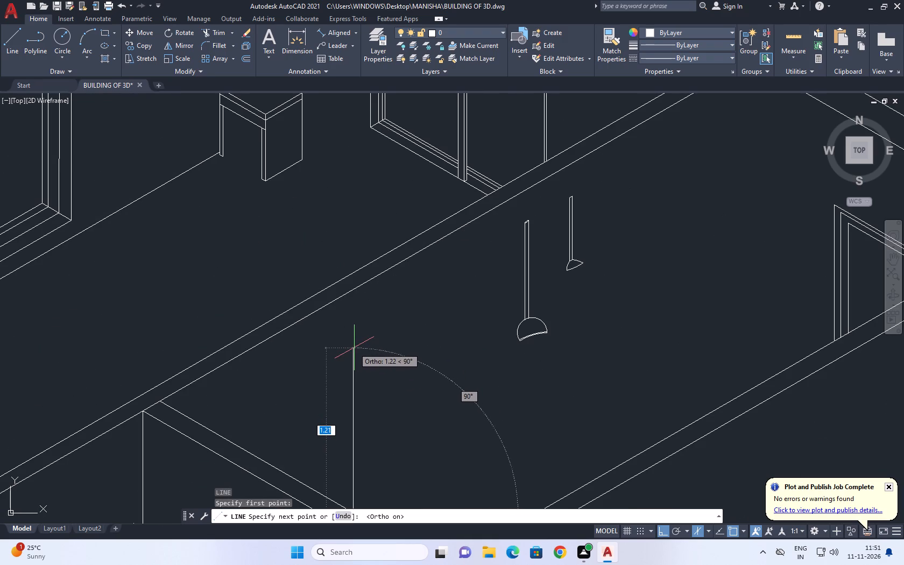
{"action": "left_click", "coordinate": [353, 359]}
{"action": "scroll", "coordinate": [380, 351], "scroll_direction": "down", "scroll_amount": 1}
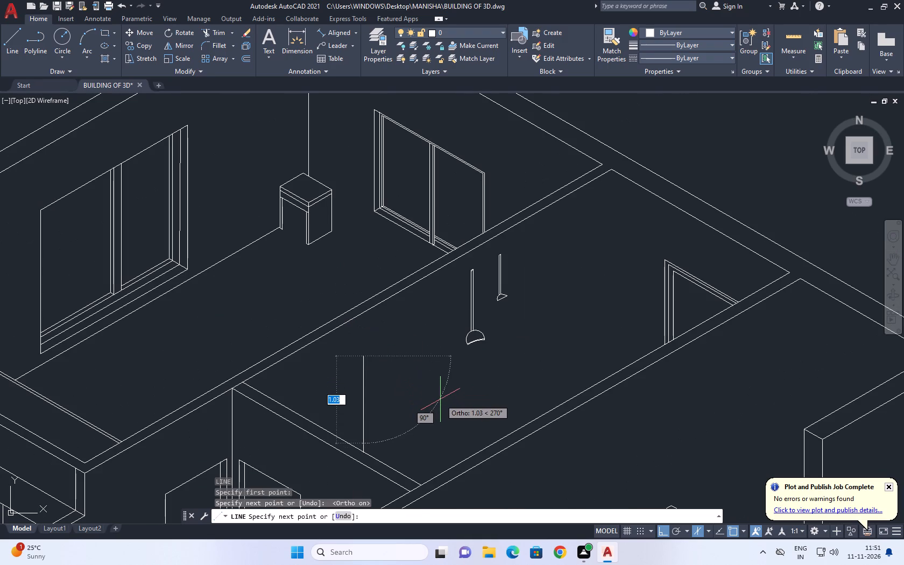
{"action": "key", "text": "F5"}
{"action": "scroll", "coordinate": [492, 447], "scroll_direction": "up", "scroll_amount": 1}
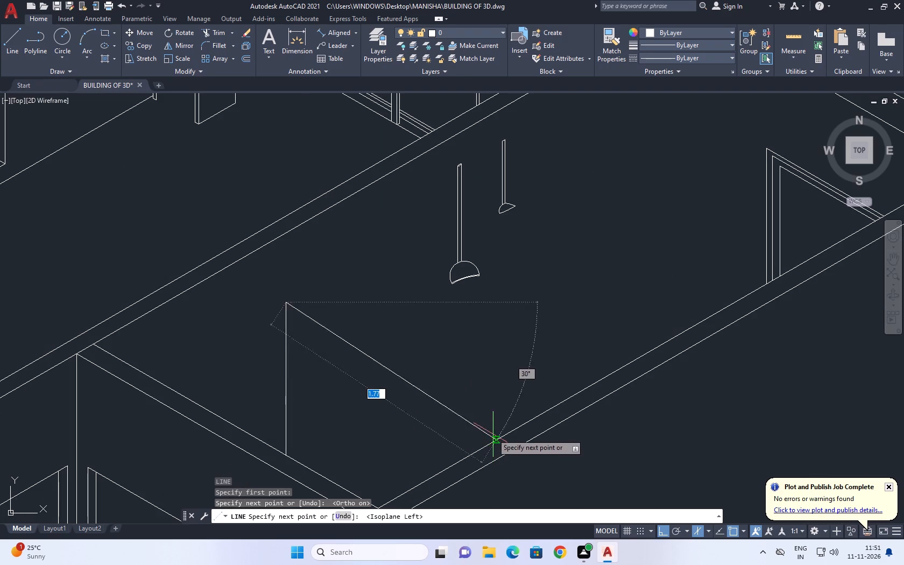
{"action": "scroll", "coordinate": [490, 430], "scroll_direction": "up", "scroll_amount": 3}
{"action": "left_click", "coordinate": [577, 455]}
{"action": "key", "text": "space"}
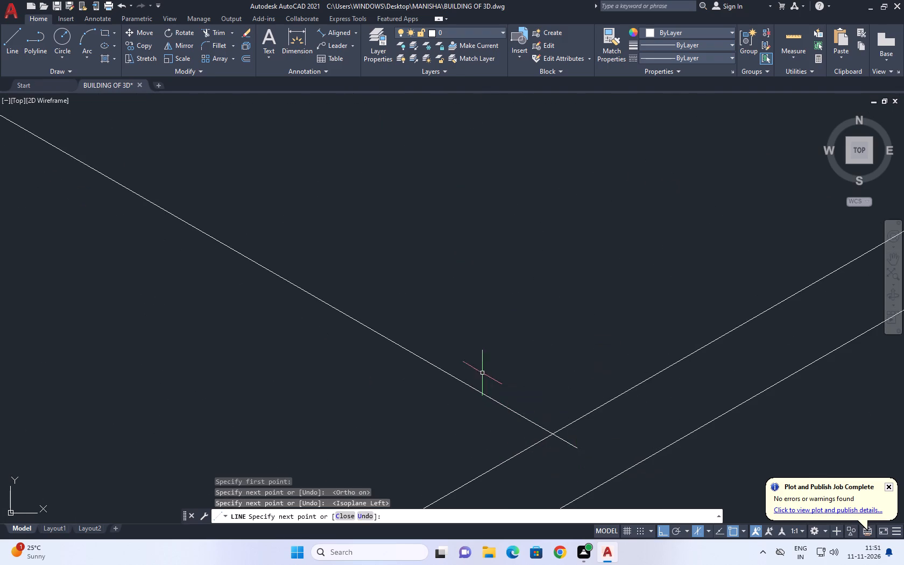
Trim the sloping line's overshoot where it crosses the long wall's edge.
{"action": "middle_click_drag", "start_coordinate": [557, 396], "coordinate": [524, 378]}
{"action": "type", "text": "TR"}
{"action": "key", "text": "space"}
{"action": "left_click", "coordinate": [529, 422]}
{"action": "scroll", "coordinate": [450, 297], "scroll_direction": "down", "scroll_amount": 4}
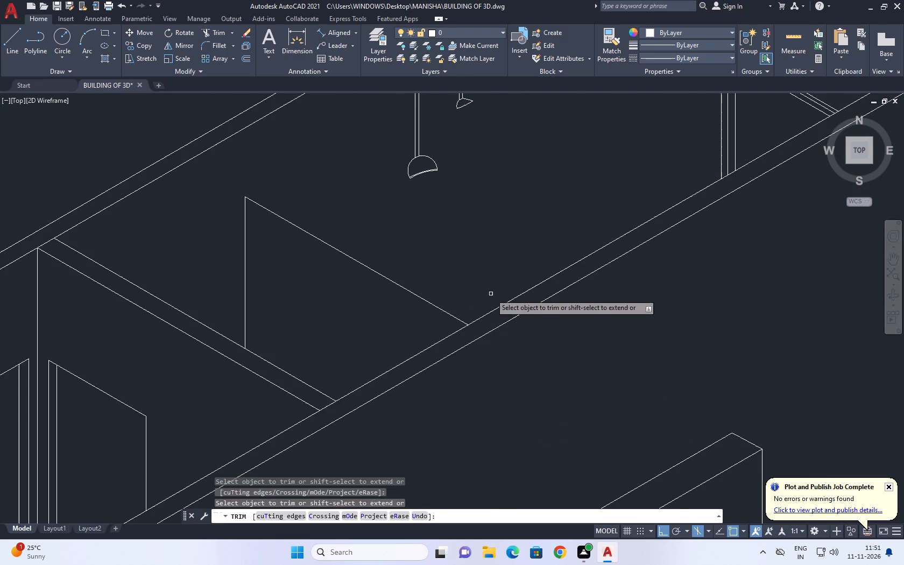
Move the new panel's vertical line along the left isoplane, closer to the partition's junction with the long wall.
{"action": "key", "text": "space"}
{"action": "middle_click_drag", "start_coordinate": [299, 260], "coordinate": [506, 311]}
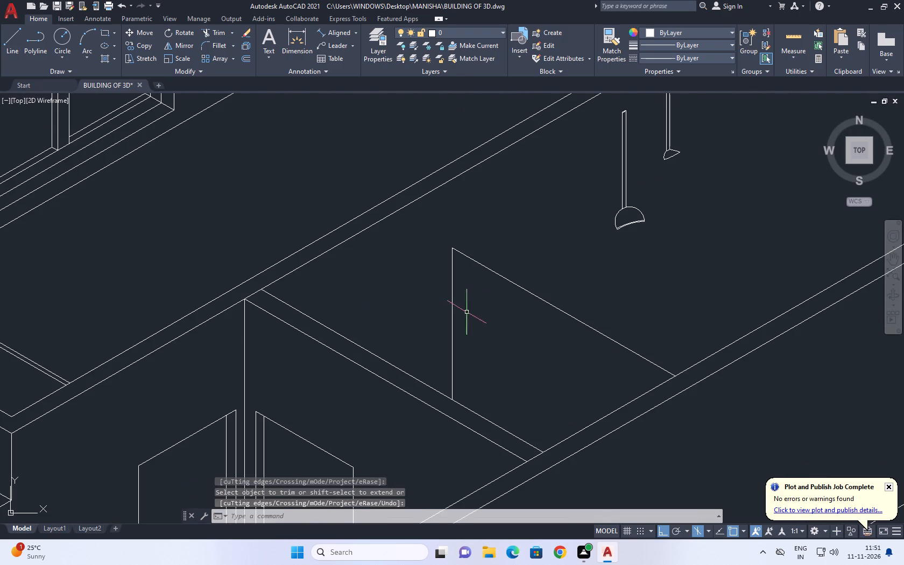
{"action": "left_click_drag", "start_coordinate": [510, 318], "coordinate": [450, 303]}
{"action": "left_click", "coordinate": [423, 292]}
{"action": "middle_click_drag", "start_coordinate": [529, 321], "coordinate": [410, 296]}
{"action": "type", "text": "M"}
{"action": "key", "text": "space"}
{"action": "left_click", "coordinate": [405, 295]}
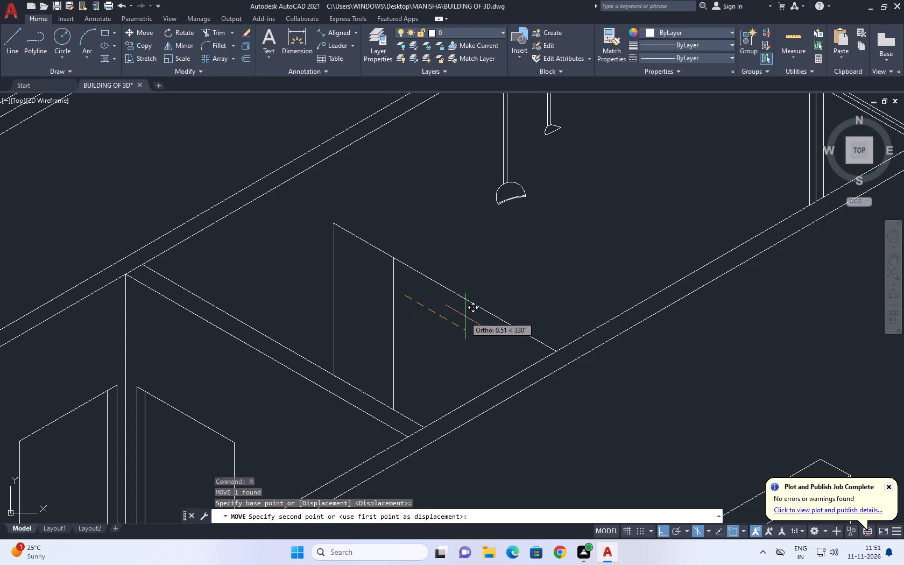
{"action": "left_click", "coordinate": [477, 320]}
Trim the sloping line's excess beyond the moved vertical line so the two meet at a corner.
{"action": "key", "text": "t"}
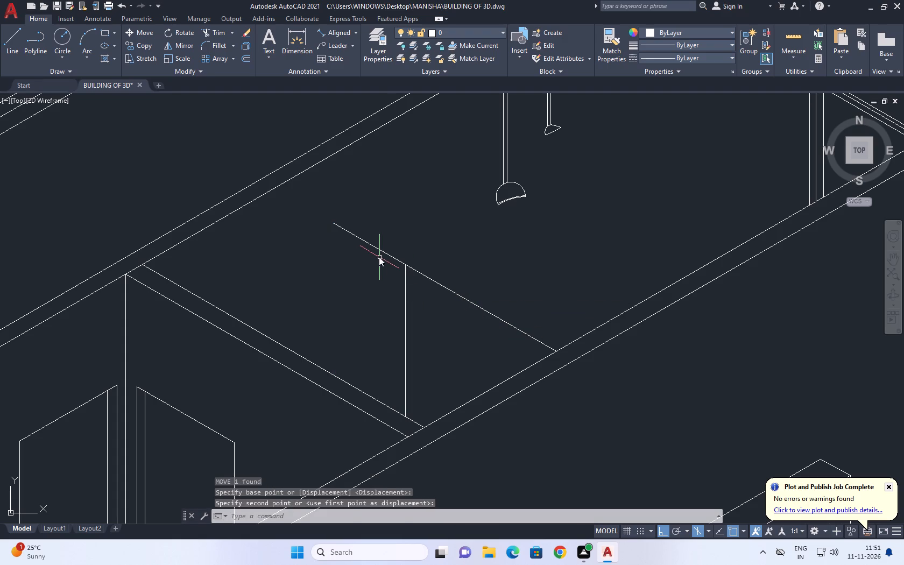
{"action": "type", "text": "R"}
{"action": "key", "text": "space"}
{"action": "left_click_drag", "start_coordinate": [409, 223], "coordinate": [403, 227]}
{"action": "left_click", "coordinate": [354, 270]}
{"action": "key", "text": "space"}
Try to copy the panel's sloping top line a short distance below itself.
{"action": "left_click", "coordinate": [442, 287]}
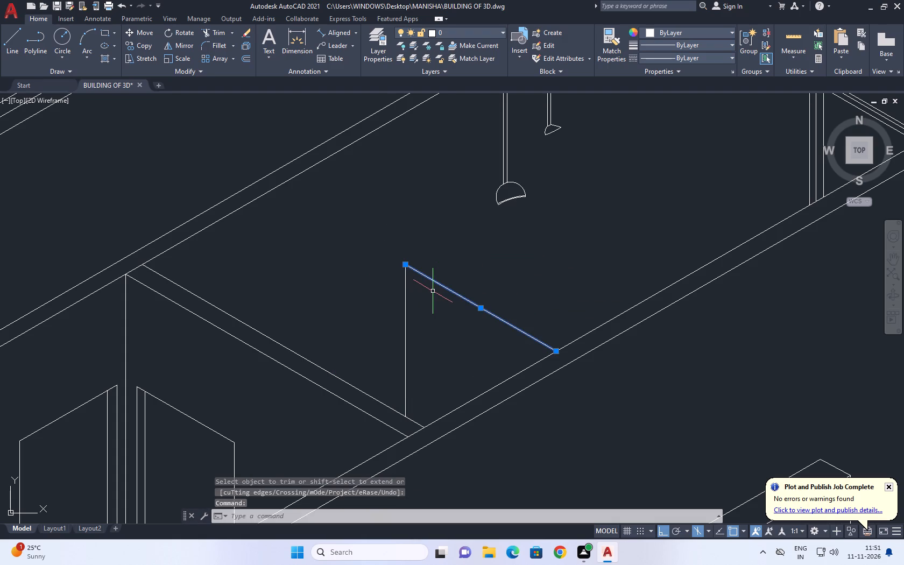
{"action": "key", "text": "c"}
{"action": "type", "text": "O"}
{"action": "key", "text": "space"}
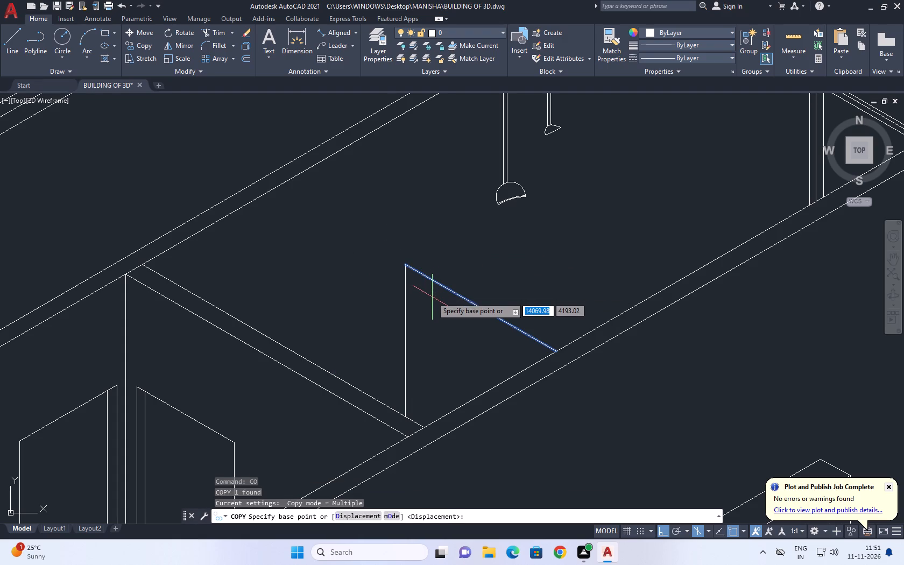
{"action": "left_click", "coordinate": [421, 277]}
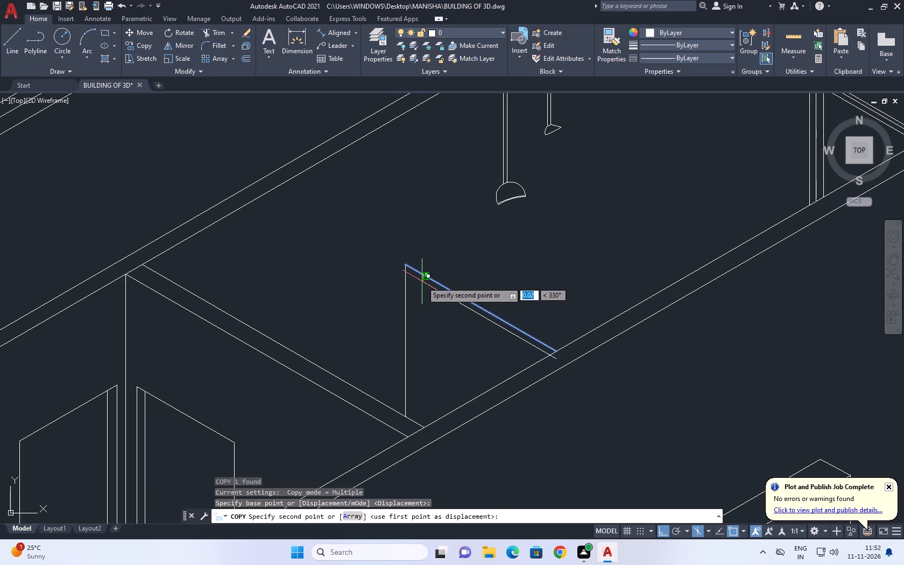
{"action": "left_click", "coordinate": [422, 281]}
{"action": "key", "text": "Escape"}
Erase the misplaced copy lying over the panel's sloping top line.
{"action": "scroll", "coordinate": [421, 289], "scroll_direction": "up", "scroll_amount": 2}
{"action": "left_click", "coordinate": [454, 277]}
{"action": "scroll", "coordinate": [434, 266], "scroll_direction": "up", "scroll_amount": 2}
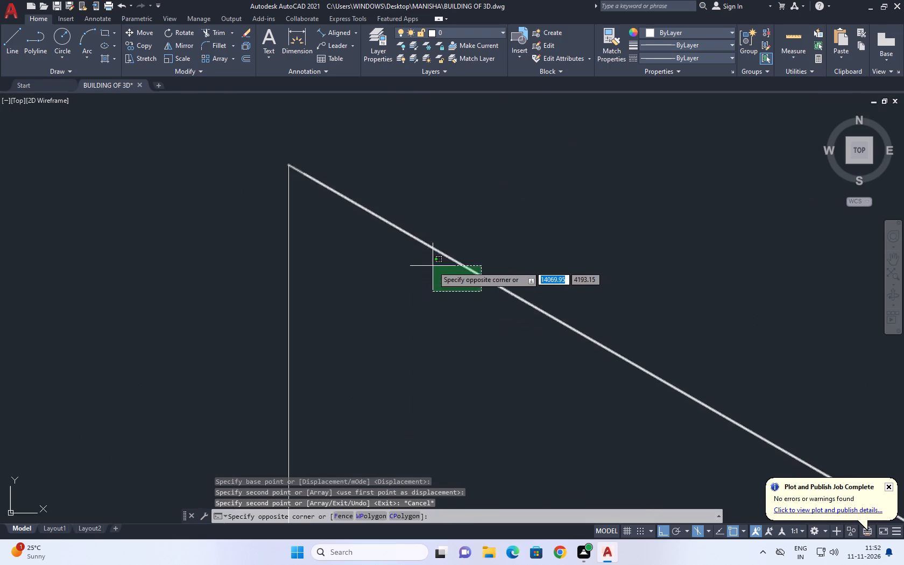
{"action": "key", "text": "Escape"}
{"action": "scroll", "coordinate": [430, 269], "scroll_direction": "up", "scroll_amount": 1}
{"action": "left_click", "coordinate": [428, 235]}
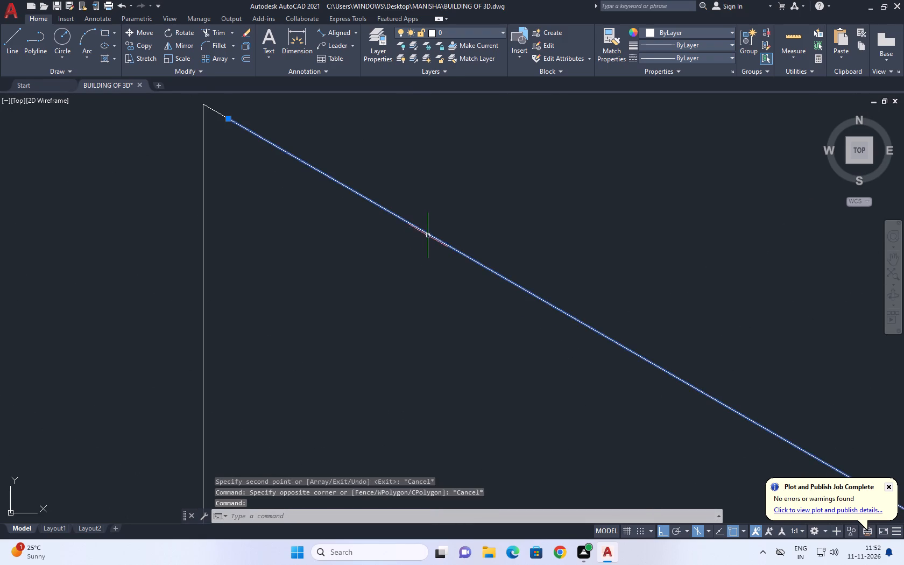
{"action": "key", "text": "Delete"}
Copy the panel's sloping top line a short distance straight down from the corner to form a double edge.
{"action": "scroll", "coordinate": [418, 246], "scroll_direction": "down", "scroll_amount": 3}
{"action": "left_click_drag", "start_coordinate": [443, 246], "coordinate": [437, 252]}
{"action": "left_click", "coordinate": [414, 259]}
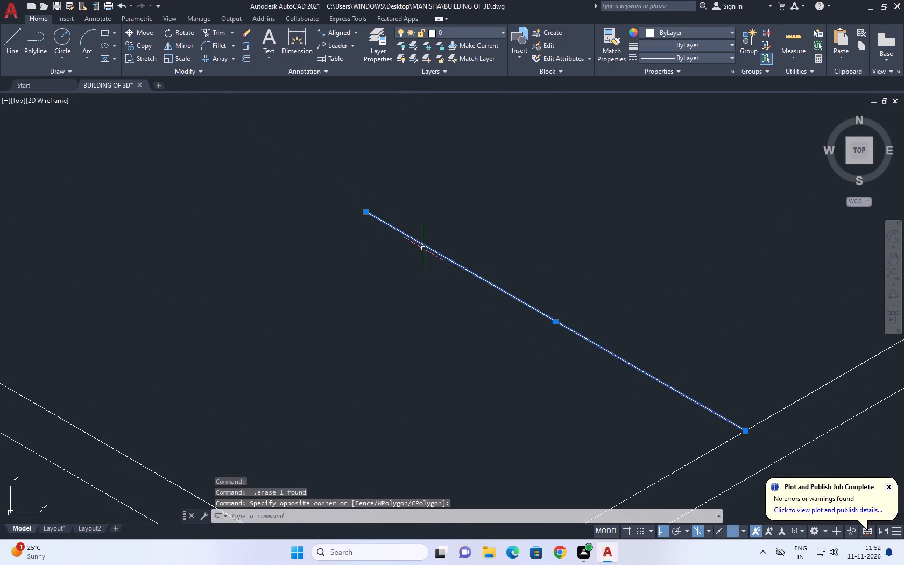
{"action": "middle_click_drag", "start_coordinate": [423, 249], "coordinate": [421, 275]}
{"action": "key", "text": "c"}
{"action": "key", "text": "o"}
{"action": "key", "text": "space"}
{"action": "scroll", "coordinate": [363, 243], "scroll_direction": "up", "scroll_amount": 2}
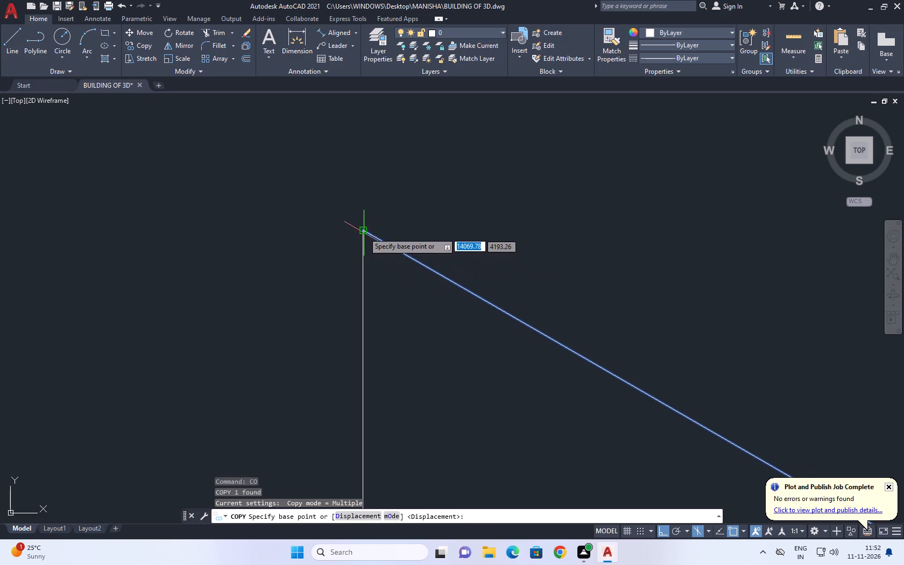
{"action": "left_click", "coordinate": [363, 230]}
{"action": "left_click", "coordinate": [362, 243]}
{"action": "key", "text": "space"}
Copy the panel's vertical line a short distance inward along the left isoplane.
{"action": "scroll", "coordinate": [411, 200], "scroll_direction": "down", "scroll_amount": 3}
{"action": "left_click", "coordinate": [417, 280]}
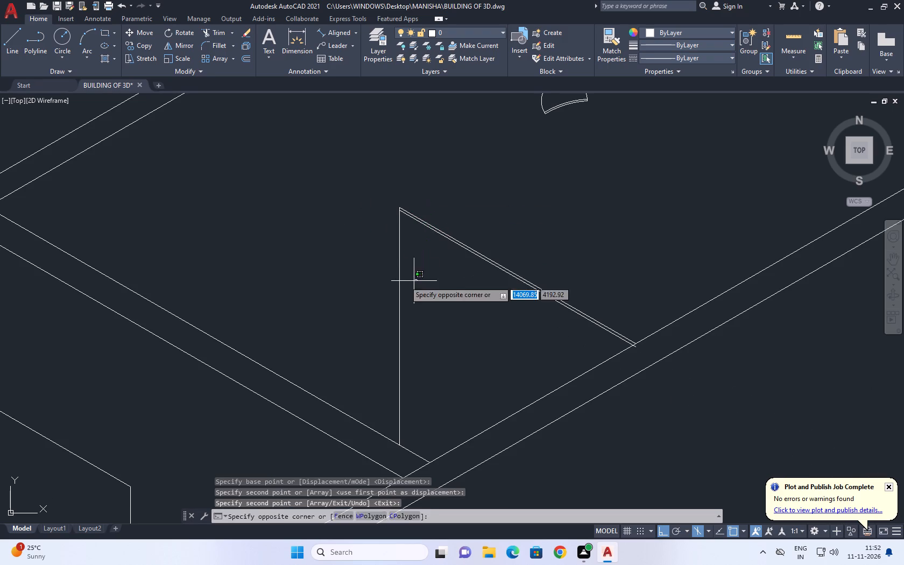
{"action": "left_click_drag", "start_coordinate": [392, 277], "coordinate": [383, 274]}
{"action": "middle_click_drag", "start_coordinate": [444, 271], "coordinate": [420, 296]}
{"action": "key", "text": "c"}
{"action": "key", "text": "o"}
{"action": "key", "text": "space"}
{"action": "left_click", "coordinate": [393, 282]}
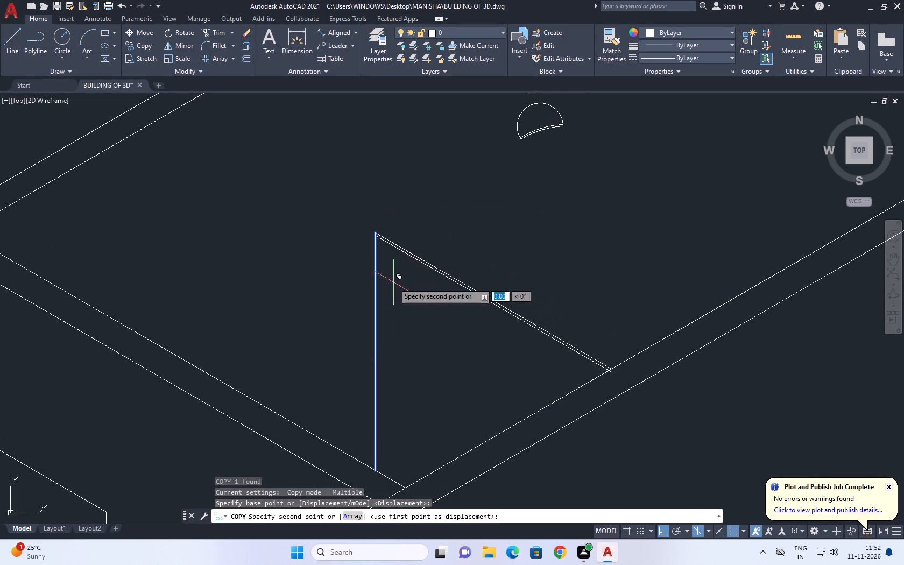
{"action": "left_click", "coordinate": [398, 285]}
{"action": "key", "text": "Escape"}
Move the copied vertical line slightly closer to the original so the panel's side edge becomes narrower.
{"action": "scroll", "coordinate": [369, 257], "scroll_direction": "up", "scroll_amount": 2}
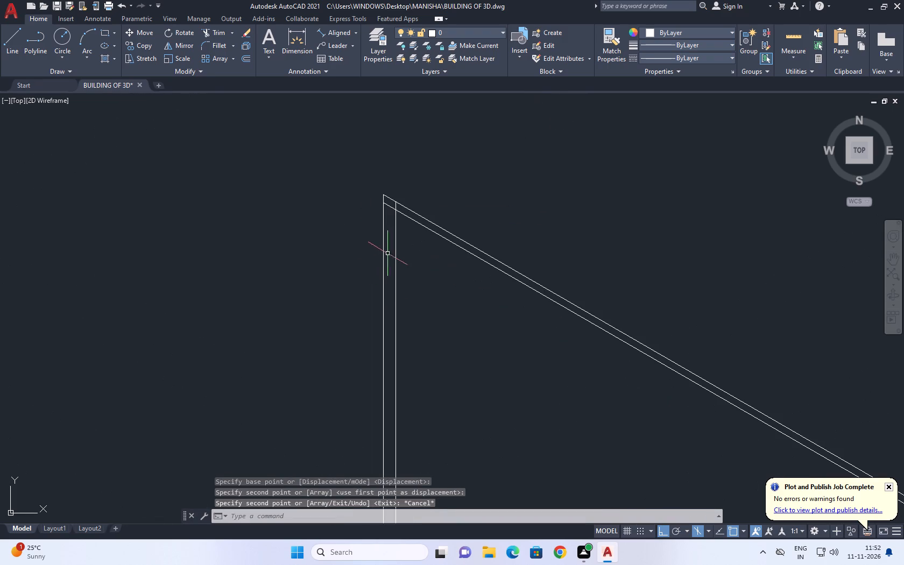
{"action": "left_click", "coordinate": [396, 249]}
{"action": "middle_click_drag", "start_coordinate": [459, 343], "coordinate": [485, 341]}
{"action": "key", "text": "m"}
{"action": "scroll", "coordinate": [489, 324], "scroll_direction": "up", "scroll_amount": 1}
{"action": "key", "text": "space"}
{"action": "left_click", "coordinate": [499, 331]}
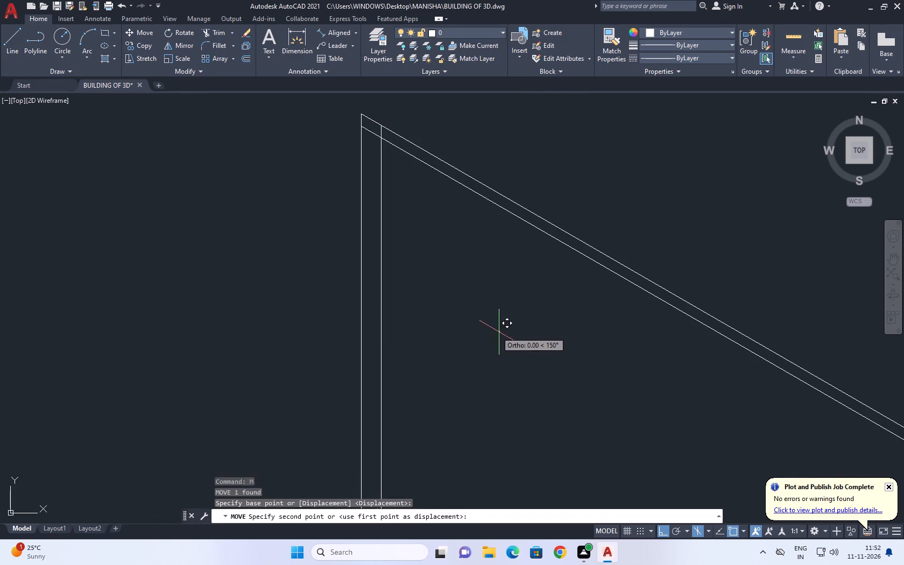
{"action": "left_click", "coordinate": [491, 329]}
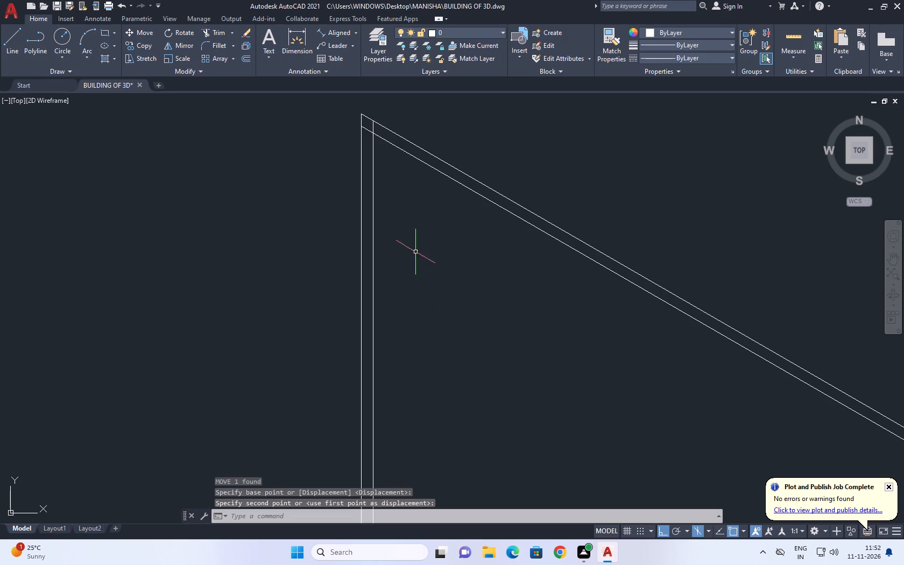
Trim the overlapping ends of the inner vertical and inner sloping lines at the panel's upper corner.
{"action": "middle_click_drag", "start_coordinate": [415, 251], "coordinate": [420, 398]}
{"action": "key", "text": "t"}
{"action": "key", "text": "r"}
{"action": "key", "text": "space"}
{"action": "scroll", "coordinate": [369, 263], "scroll_direction": "up", "scroll_amount": 3}
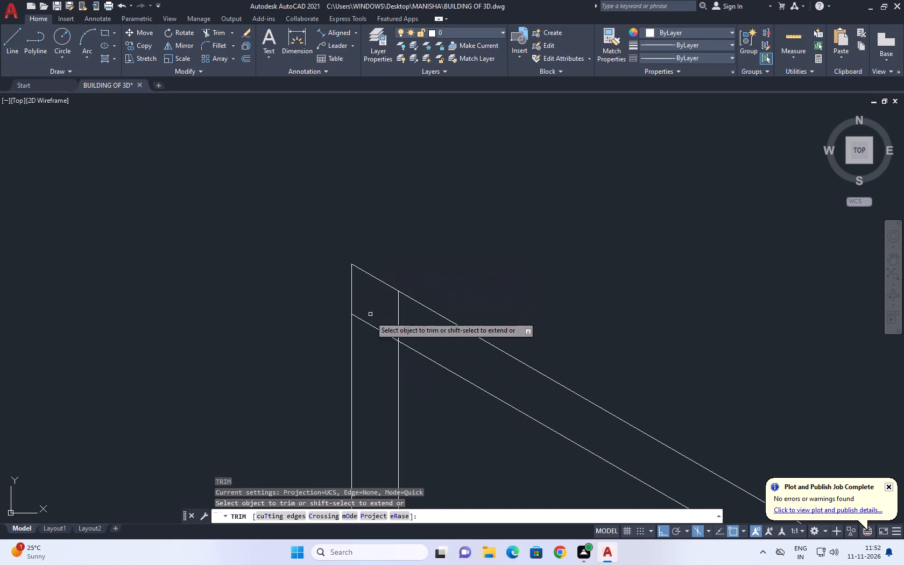
{"action": "left_click", "coordinate": [371, 344]}
{"action": "left_click", "coordinate": [404, 317]}
Trim the inner sloping line's overshoot where it crosses the long wall's edge.
{"action": "scroll", "coordinate": [302, 300], "scroll_direction": "down", "scroll_amount": 3}
{"action": "middle_click_drag", "start_coordinate": [615, 439], "coordinate": [314, 270]}
{"action": "scroll", "coordinate": [355, 303], "scroll_direction": "down", "scroll_amount": 1}
{"action": "scroll", "coordinate": [377, 345], "scroll_direction": "down", "scroll_amount": 1}
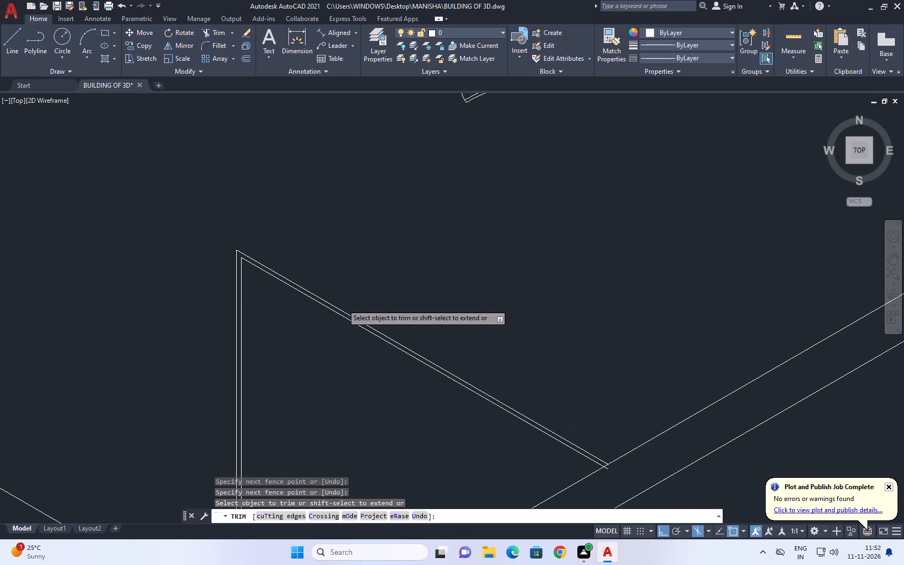
{"action": "scroll", "coordinate": [632, 467], "scroll_direction": "up", "scroll_amount": 3}
{"action": "left_click", "coordinate": [532, 486]}
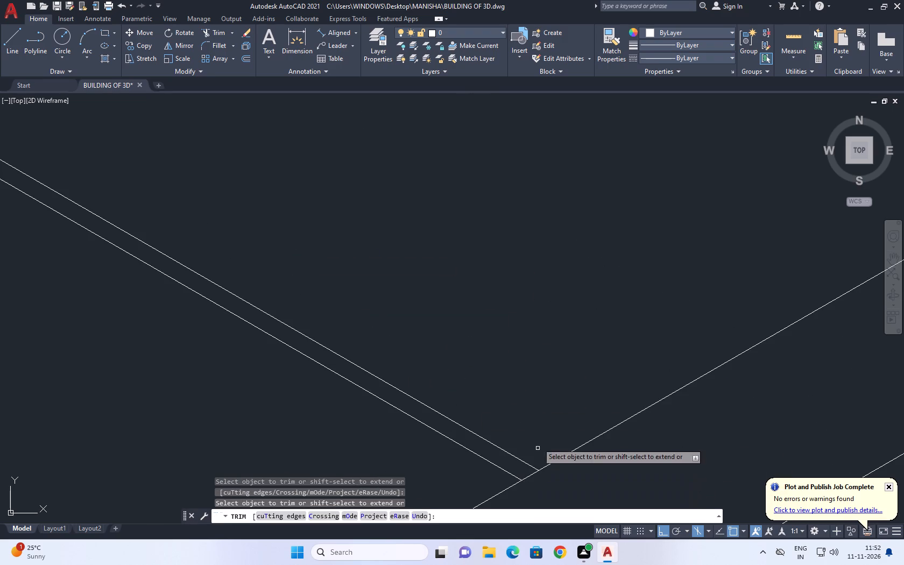
{"action": "scroll", "coordinate": [514, 354], "scroll_direction": "down", "scroll_amount": 3}
{"action": "key", "text": "Escape"}
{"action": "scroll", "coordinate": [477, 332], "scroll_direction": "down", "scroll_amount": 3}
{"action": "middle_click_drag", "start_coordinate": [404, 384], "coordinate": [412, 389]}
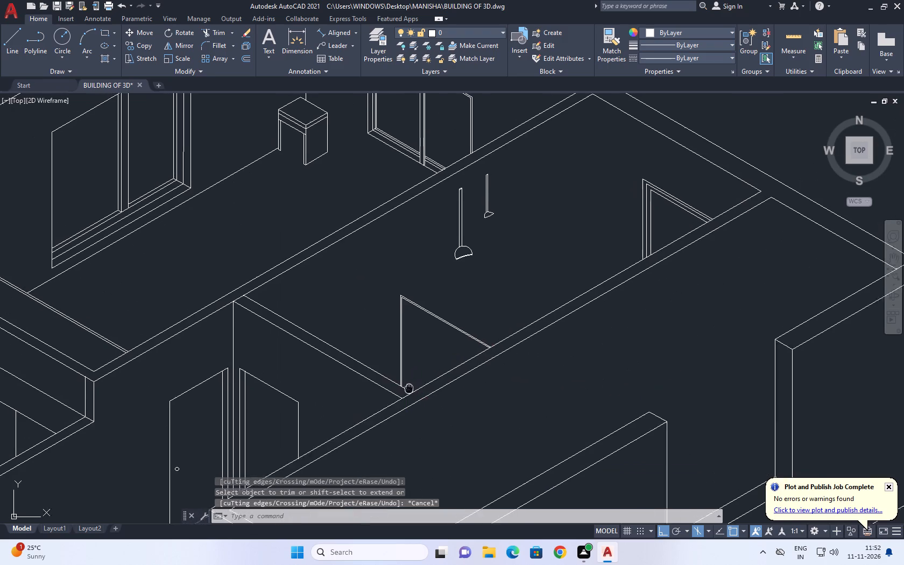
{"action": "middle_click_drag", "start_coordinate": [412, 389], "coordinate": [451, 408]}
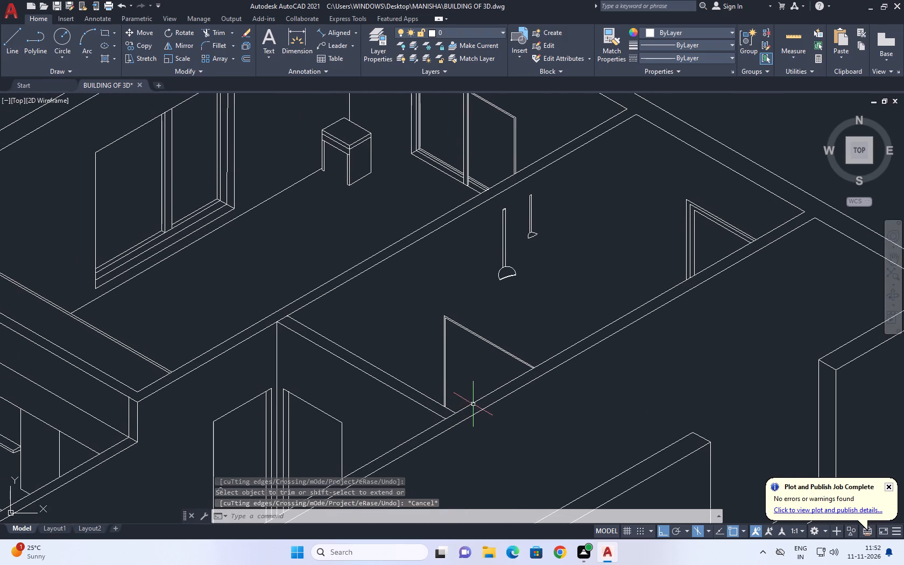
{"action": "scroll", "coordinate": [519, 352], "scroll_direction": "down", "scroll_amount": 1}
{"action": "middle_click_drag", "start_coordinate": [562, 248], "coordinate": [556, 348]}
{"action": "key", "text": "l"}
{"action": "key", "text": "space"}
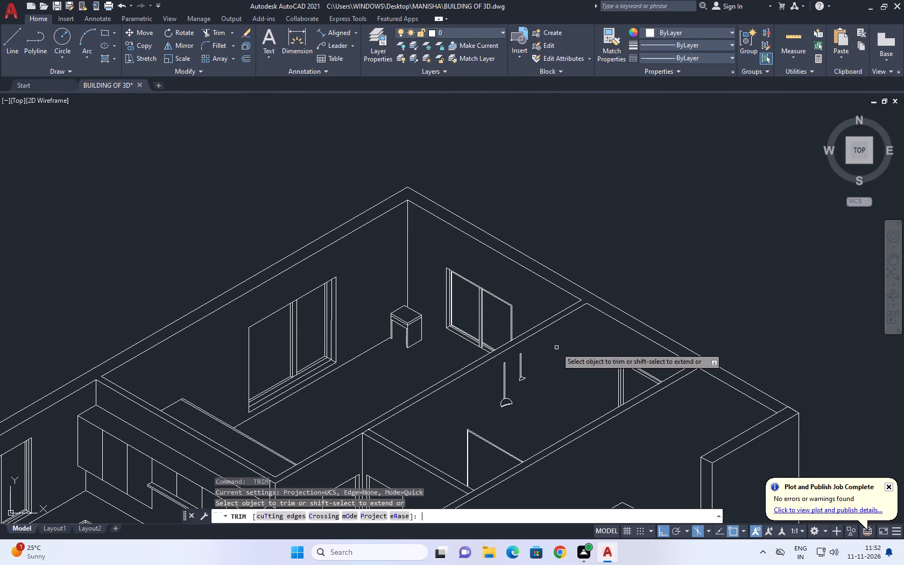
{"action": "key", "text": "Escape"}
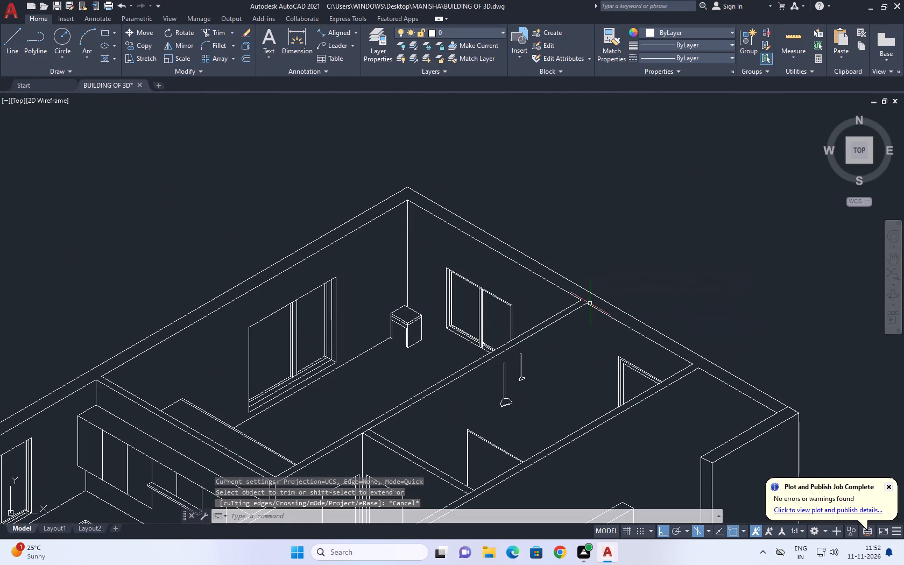
Draw a vertical line down from the hanging-fixture room's far upper corner past both edges of the long wall.
{"action": "type", "text": "L"}
{"action": "key", "text": "space"}
{"action": "scroll", "coordinate": [590, 303], "scroll_direction": "up", "scroll_amount": 1}
{"action": "left_click", "coordinate": [585, 302]}
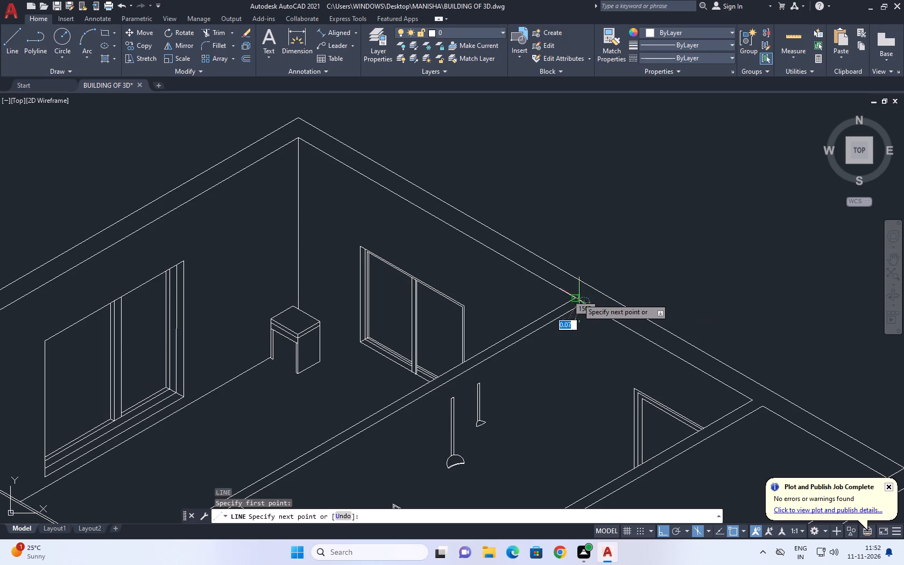
{"action": "scroll", "coordinate": [576, 297], "scroll_direction": "down", "scroll_amount": 2}
{"action": "scroll", "coordinate": [590, 400], "scroll_direction": "up", "scroll_amount": 4}
{"action": "left_click", "coordinate": [557, 363]}
{"action": "key", "text": "space"}
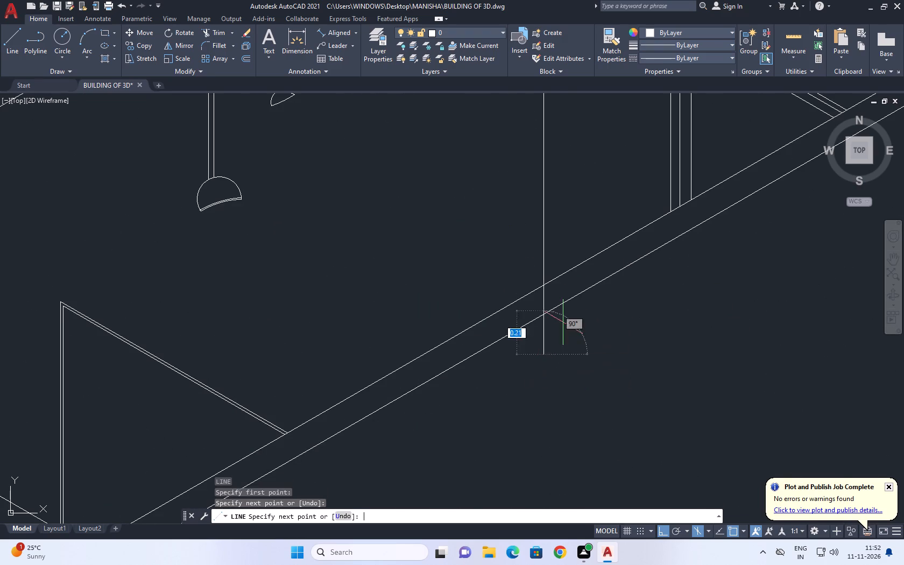
Trim the room's vertical corner line at the long wall, removing the parts between and below the wall's two edges.
{"action": "middle_click_drag", "start_coordinate": [542, 229], "coordinate": [518, 321]}
{"action": "key", "text": "r"}
{"action": "key", "text": "Escape"}
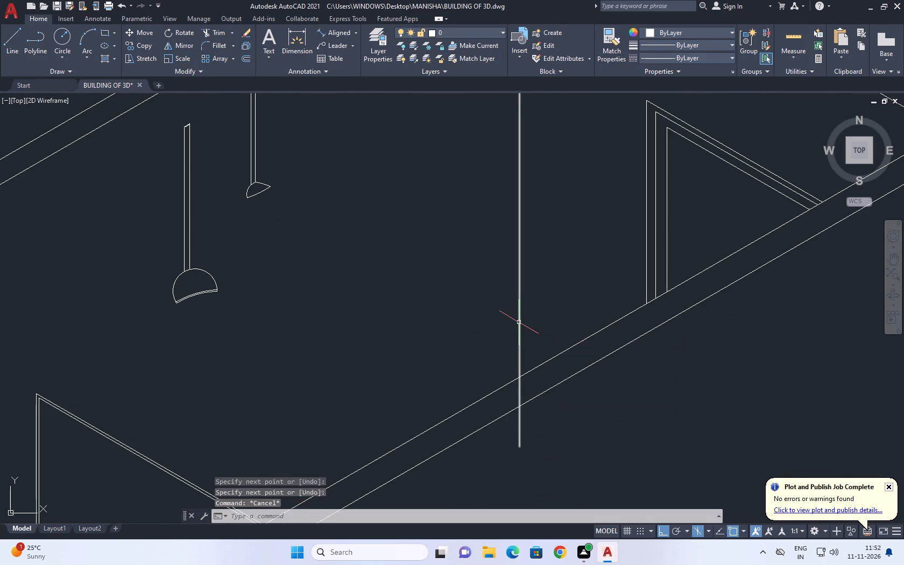
{"action": "type", "text": "TR"}
{"action": "key", "text": "space"}
{"action": "left_click", "coordinate": [524, 404]}
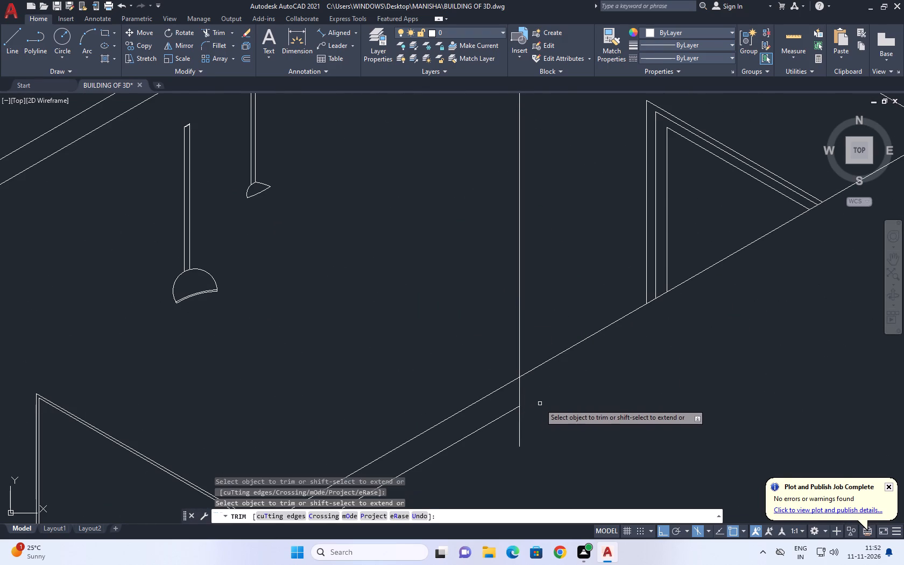
{"action": "key", "text": "ctrl+z"}
{"action": "left_click", "coordinate": [534, 389]}
{"action": "left_click", "coordinate": [504, 394]}
{"action": "left_click", "coordinate": [514, 425]}
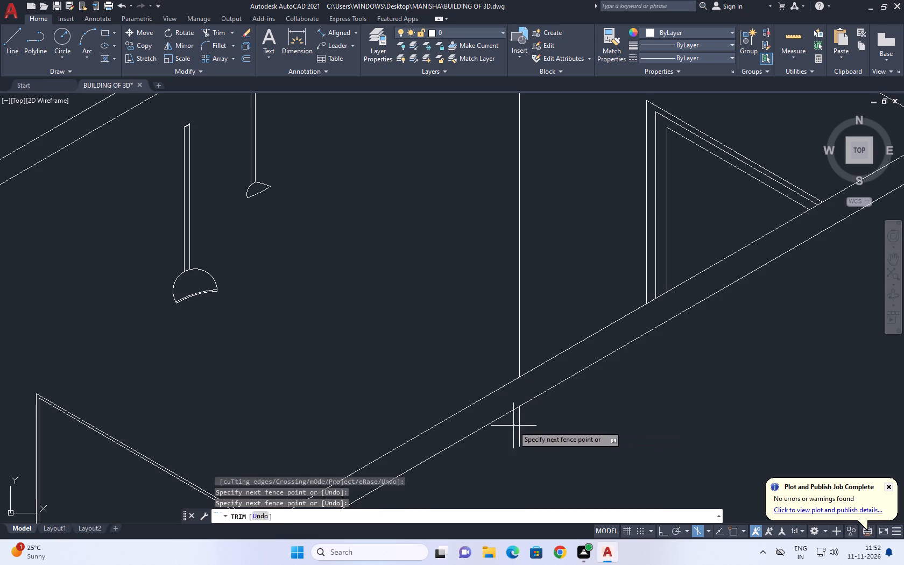
{"action": "left_click", "coordinate": [534, 426]}
{"action": "scroll", "coordinate": [518, 383], "scroll_direction": "down", "scroll_amount": 5}
{"action": "key", "text": "space"}
Draw a floor line from the lower part of the vertical corner line along the left isoplane past the long wall.
{"action": "middle_click_drag", "start_coordinate": [539, 342], "coordinate": [515, 347]}
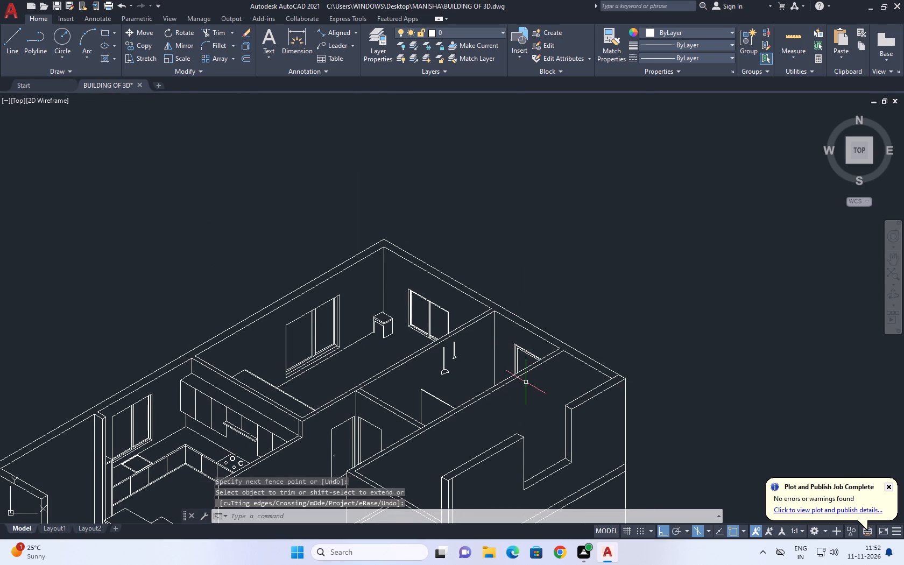
{"action": "left_click", "coordinate": [6, 47]}
{"action": "scroll", "coordinate": [489, 359], "scroll_direction": "up", "scroll_amount": 2}
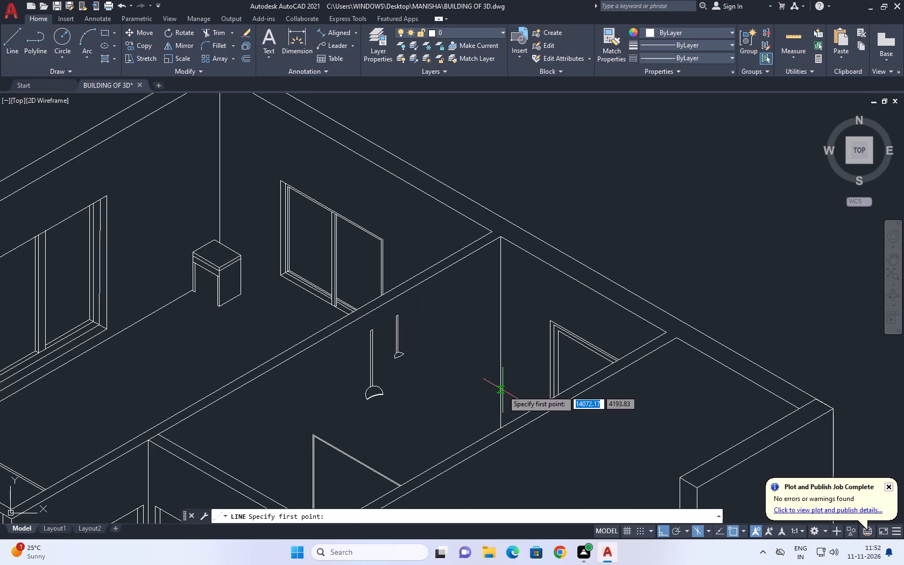
{"action": "left_click", "coordinate": [503, 390]}
{"action": "left_click", "coordinate": [573, 436]}
{"action": "key", "text": "Escape"}
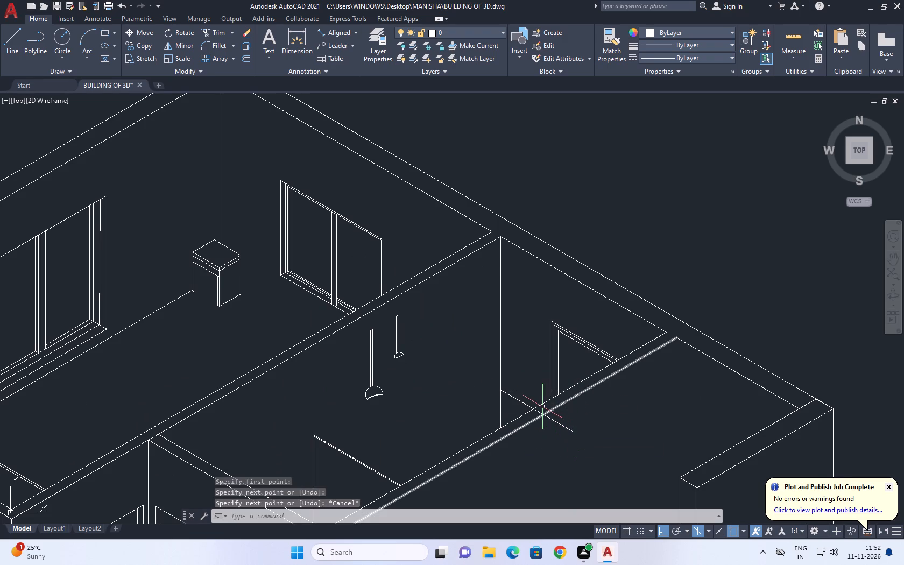
Trim the floor line's overshoot across the long wall so it stops at the wall's inner edge.
{"action": "type", "text": "TR"}
{"action": "key", "text": "space"}
{"action": "scroll", "coordinate": [542, 406], "scroll_direction": "up", "scroll_amount": 1}
{"action": "left_click", "coordinate": [539, 418]}
{"action": "left_click", "coordinate": [586, 435]}
{"action": "left_click", "coordinate": [558, 447]}
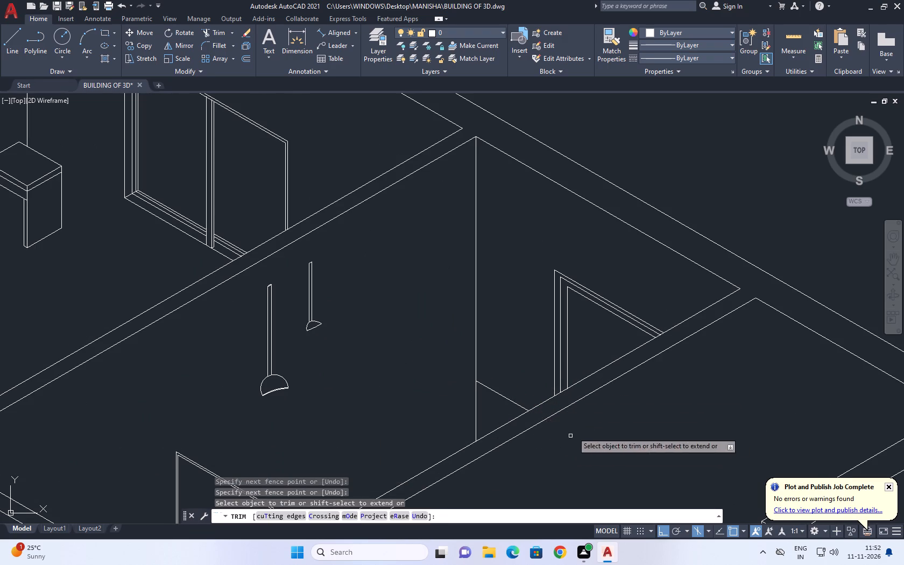
{"action": "scroll", "coordinate": [549, 317], "scroll_direction": "up", "scroll_amount": 1}
{"action": "scroll", "coordinate": [549, 317], "scroll_direction": "down", "scroll_amount": 3}
{"action": "key", "text": "space"}
Examine the room with the hanging fixtures and the neighbouring walls and rooms of the isometric building.
{"action": "middle_click_drag", "start_coordinate": [558, 381], "coordinate": [479, 326]}
{"action": "scroll", "coordinate": [499, 338], "scroll_direction": "down", "scroll_amount": 1}
{"action": "scroll", "coordinate": [549, 356], "scroll_direction": "down", "scroll_amount": 1}
{"action": "middle_click_drag", "start_coordinate": [512, 358], "coordinate": [520, 405]}
{"action": "scroll", "coordinate": [521, 405], "scroll_direction": "up", "scroll_amount": 1}
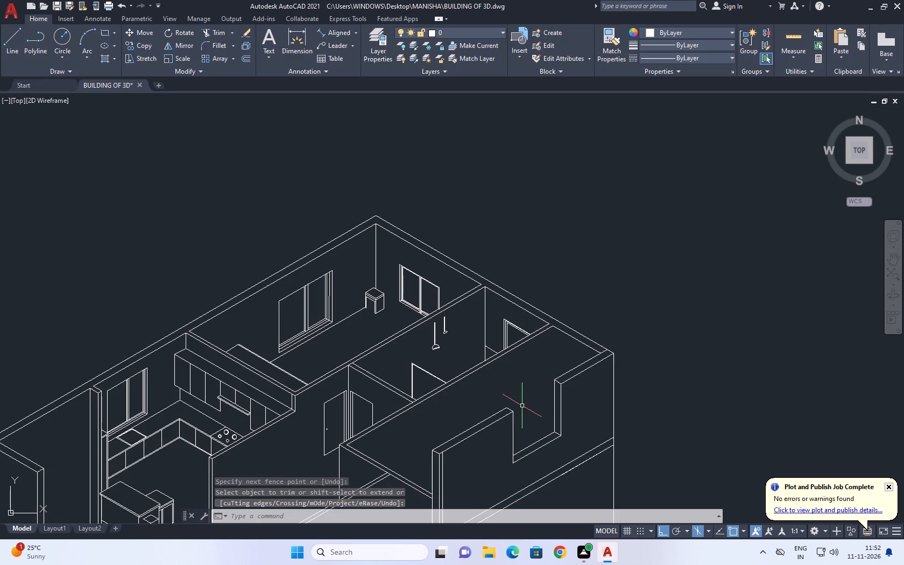
{"action": "scroll", "coordinate": [512, 385], "scroll_direction": "up", "scroll_amount": 1}
{"action": "middle_click_drag", "start_coordinate": [575, 370], "coordinate": [570, 417]}
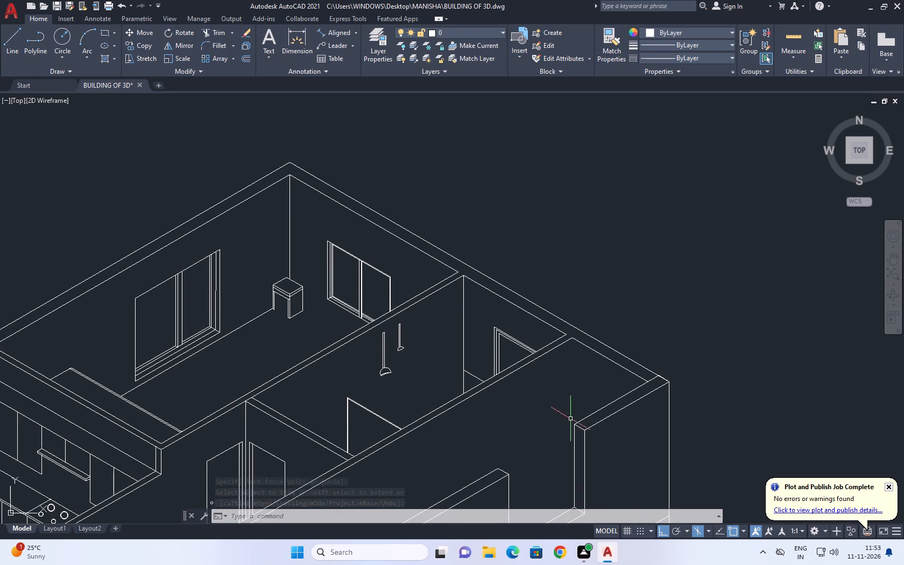
{"action": "scroll", "coordinate": [639, 430], "scroll_direction": "down", "scroll_amount": 1}
{"action": "middle_click_drag", "start_coordinate": [646, 424], "coordinate": [611, 327]}
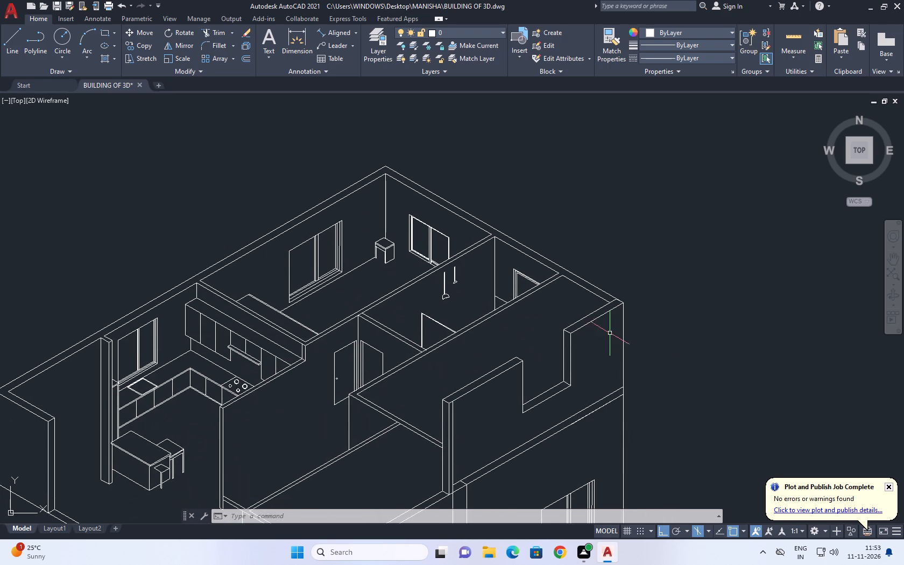
{"action": "middle_click_drag", "start_coordinate": [536, 330], "coordinate": [560, 395]}
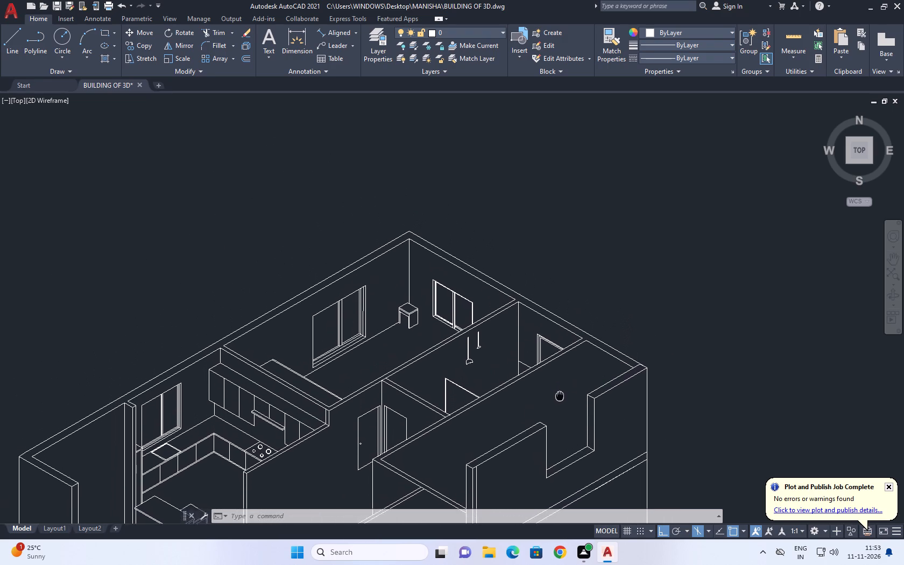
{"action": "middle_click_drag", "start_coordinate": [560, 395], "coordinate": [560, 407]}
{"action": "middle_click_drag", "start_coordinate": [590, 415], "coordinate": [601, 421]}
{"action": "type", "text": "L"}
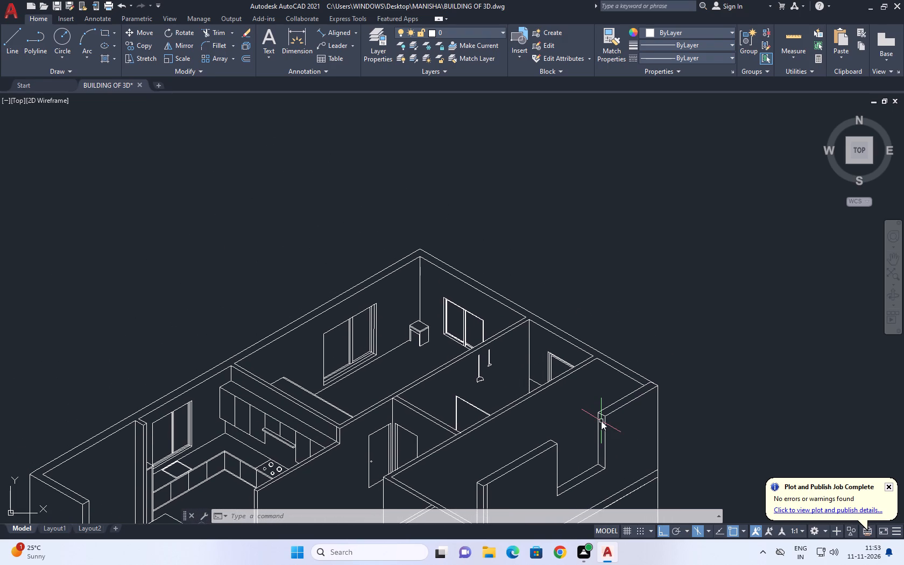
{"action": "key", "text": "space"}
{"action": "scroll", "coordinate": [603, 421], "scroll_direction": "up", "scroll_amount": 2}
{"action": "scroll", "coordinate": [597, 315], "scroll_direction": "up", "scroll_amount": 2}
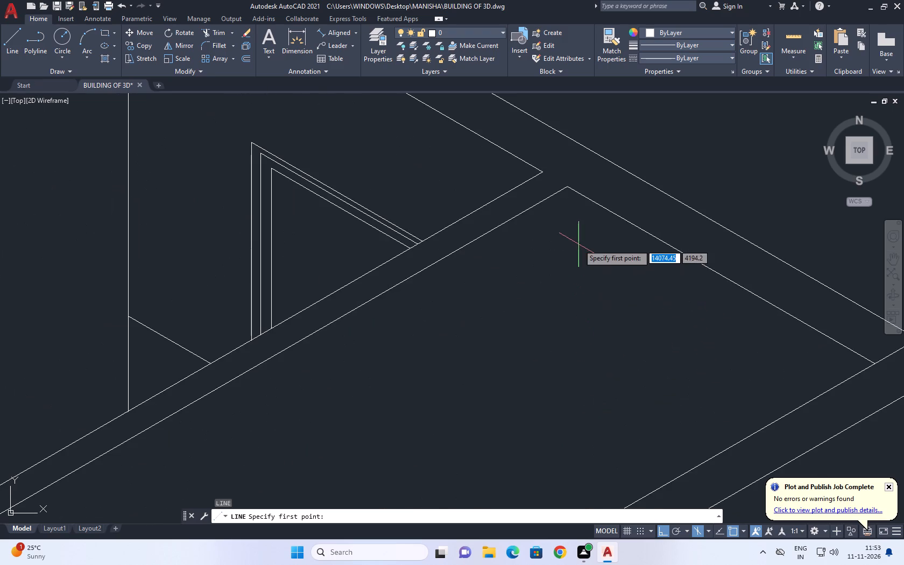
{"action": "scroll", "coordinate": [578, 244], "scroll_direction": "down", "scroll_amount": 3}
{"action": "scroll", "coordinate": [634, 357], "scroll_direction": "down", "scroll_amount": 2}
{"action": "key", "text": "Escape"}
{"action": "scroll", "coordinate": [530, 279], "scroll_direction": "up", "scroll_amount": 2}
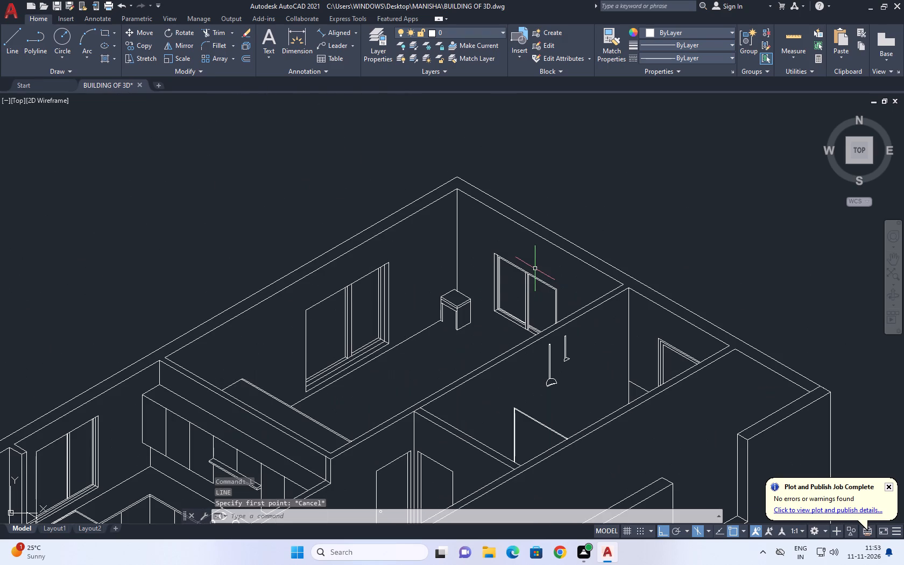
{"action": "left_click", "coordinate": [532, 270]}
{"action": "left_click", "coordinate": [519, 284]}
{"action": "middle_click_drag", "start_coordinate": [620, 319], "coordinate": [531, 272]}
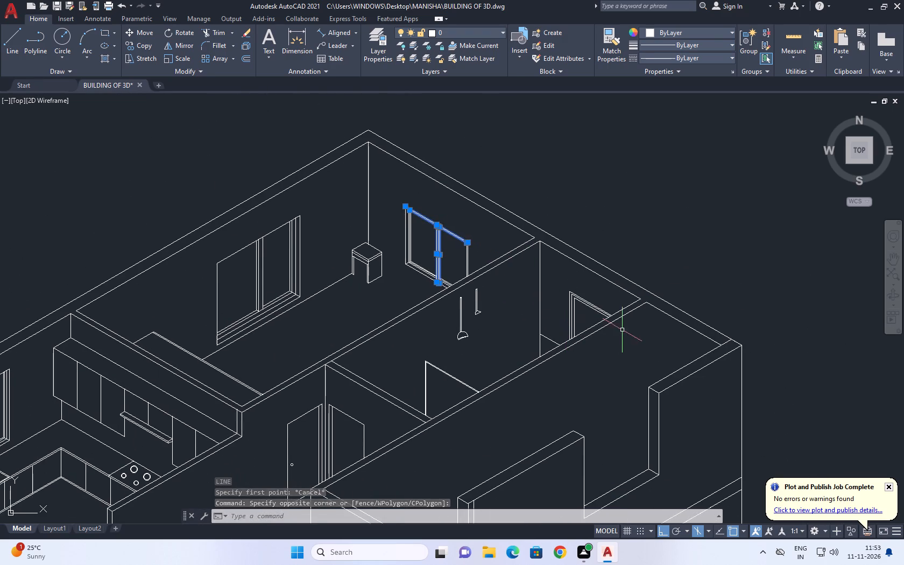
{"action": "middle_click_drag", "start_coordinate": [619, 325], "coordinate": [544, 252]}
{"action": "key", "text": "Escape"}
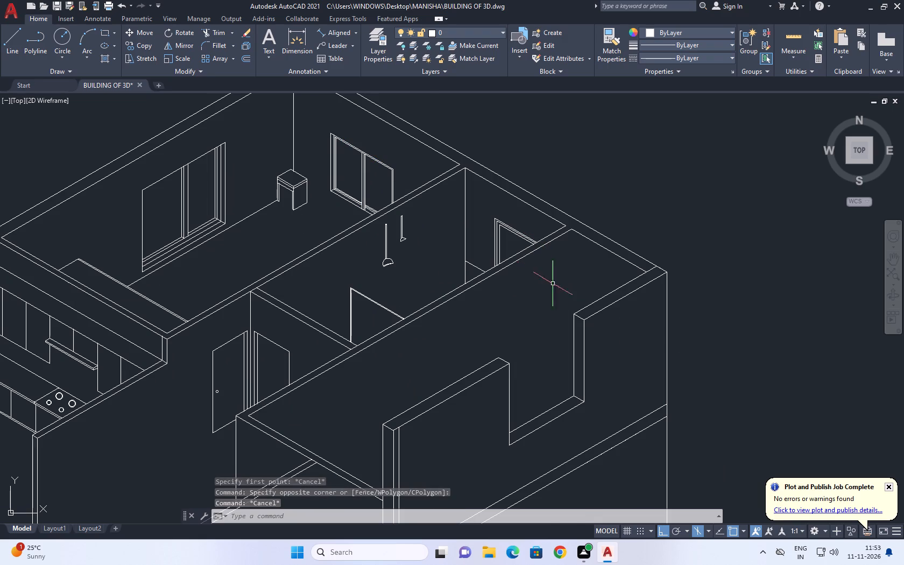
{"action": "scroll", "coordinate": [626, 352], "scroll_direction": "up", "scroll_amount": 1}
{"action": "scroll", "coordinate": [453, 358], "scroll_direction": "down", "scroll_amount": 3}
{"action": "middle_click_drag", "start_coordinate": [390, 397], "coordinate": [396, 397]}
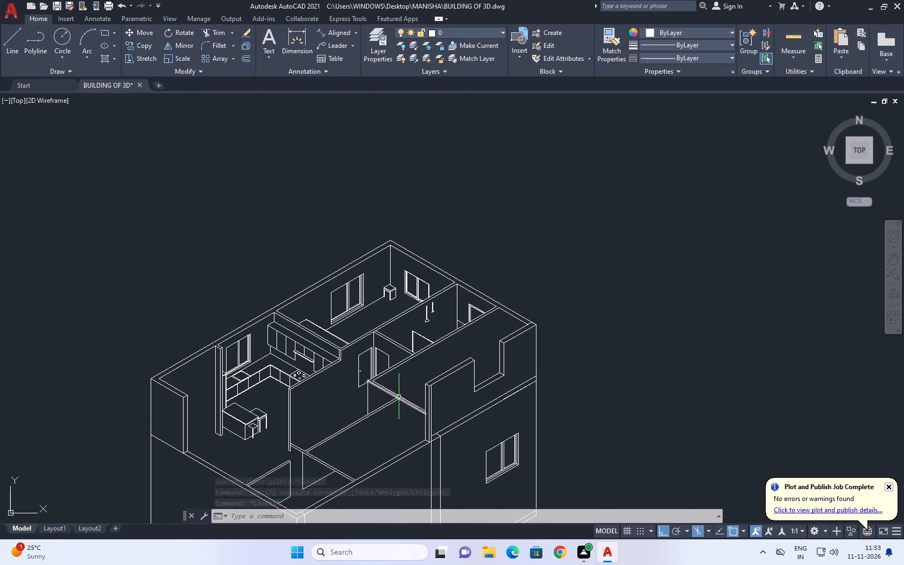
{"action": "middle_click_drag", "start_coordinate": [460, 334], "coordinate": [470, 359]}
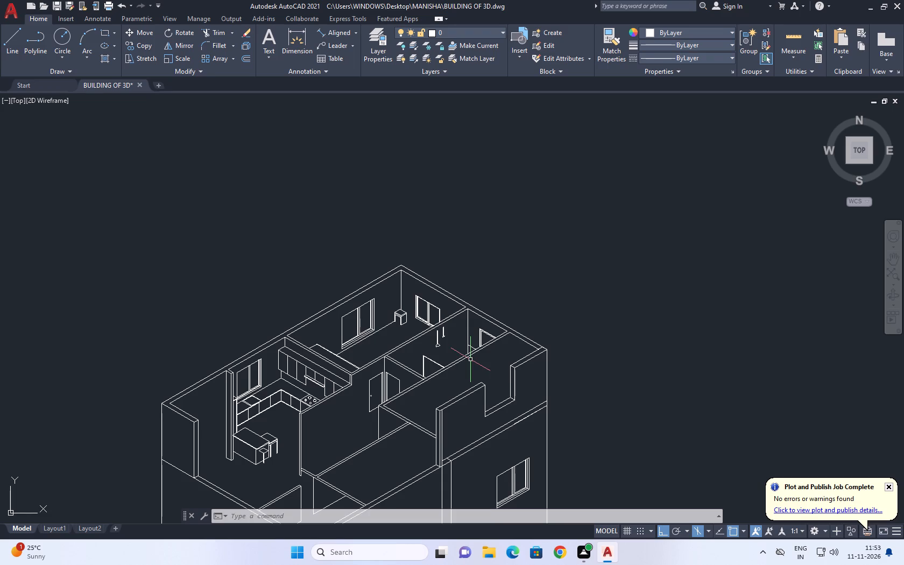
Copy the two-pane window beside the stool into the end room's outer wall, about 5.2 units away at 333°.
{"action": "scroll", "coordinate": [484, 387], "scroll_direction": "up", "scroll_amount": 1}
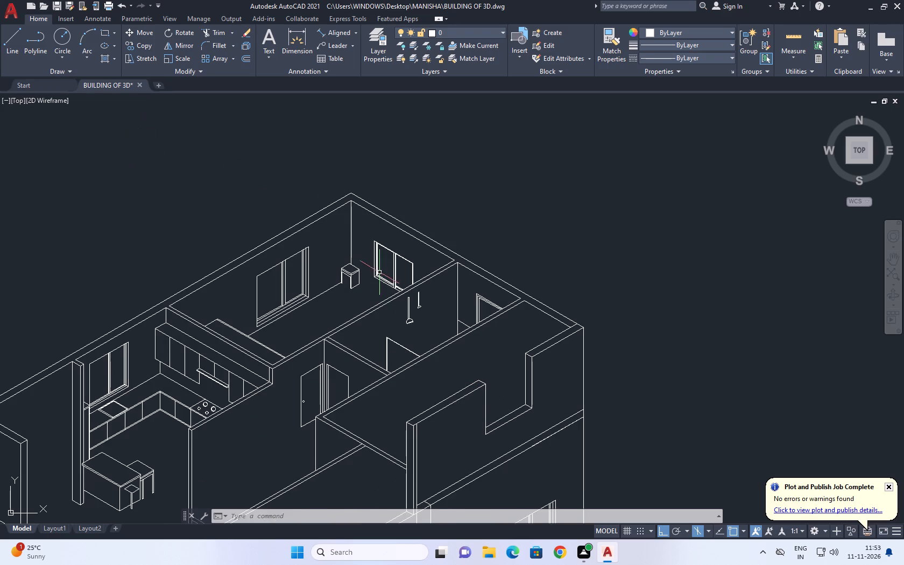
{"action": "scroll", "coordinate": [379, 270], "scroll_direction": "up", "scroll_amount": 2}
{"action": "left_click", "coordinate": [336, 171]}
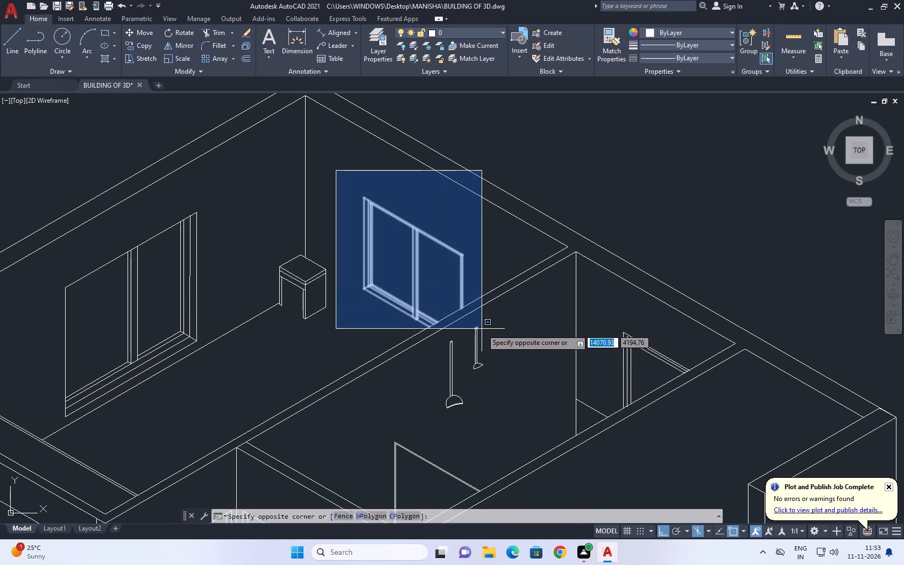
{"action": "left_click", "coordinate": [469, 330]}
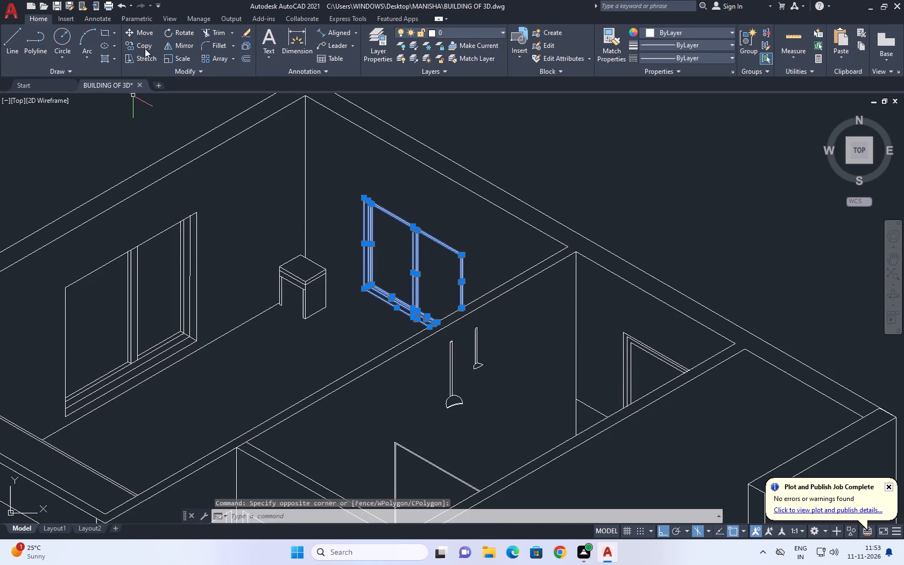
{"action": "left_click", "coordinate": [144, 48]}
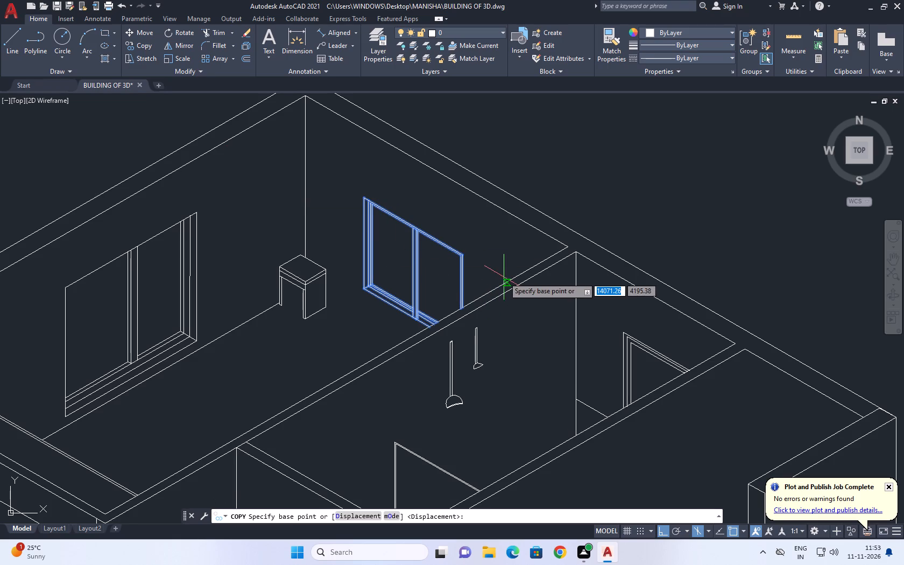
{"action": "scroll", "coordinate": [504, 277], "scroll_direction": "up", "scroll_amount": 1}
{"action": "left_click", "coordinate": [458, 246]}
{"action": "scroll", "coordinate": [458, 247], "scroll_direction": "down", "scroll_amount": 2}
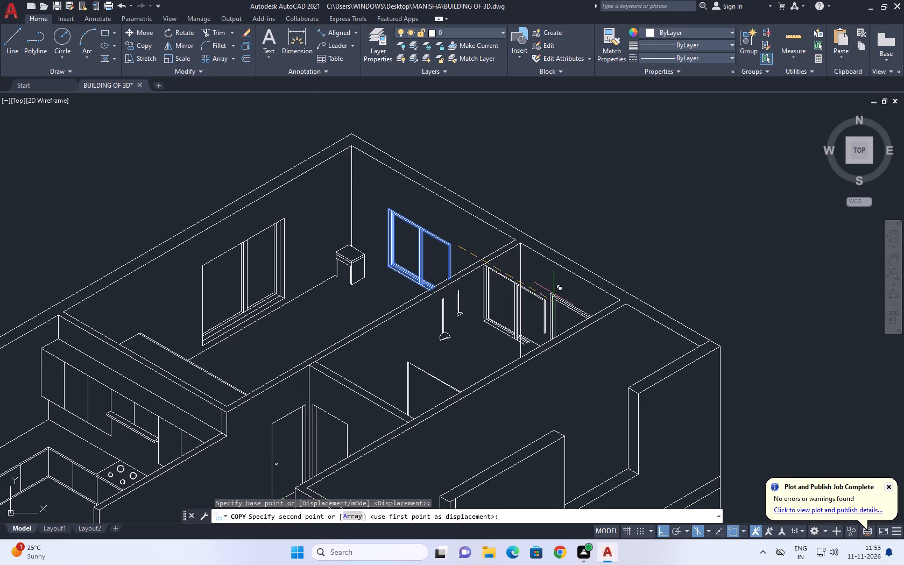
{"action": "scroll", "coordinate": [591, 318], "scroll_direction": "down", "scroll_amount": 1}
{"action": "scroll", "coordinate": [641, 350], "scroll_direction": "up", "scroll_amount": 3}
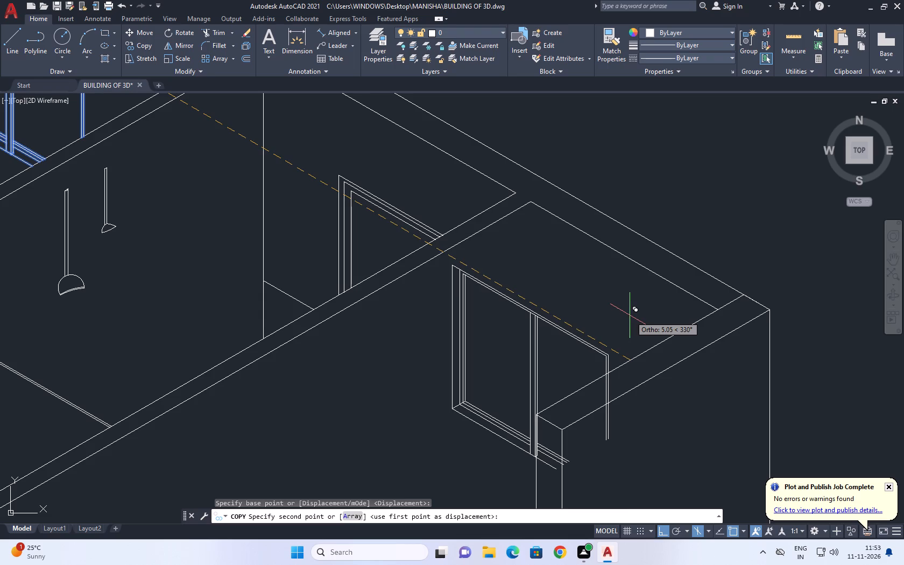
{"action": "scroll", "coordinate": [630, 315], "scroll_direction": "up", "scroll_amount": 2}
{"action": "scroll", "coordinate": [597, 303], "scroll_direction": "down", "scroll_amount": 3}
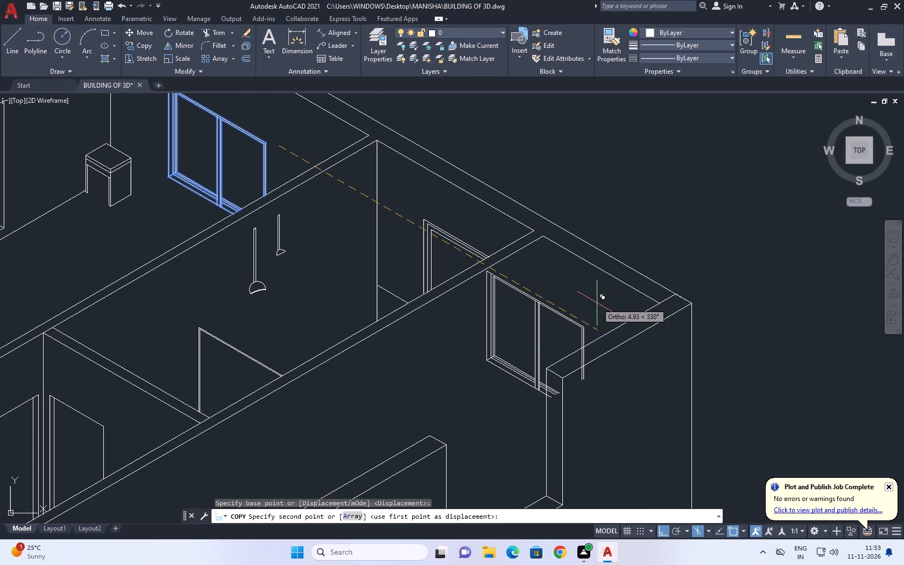
{"action": "left_click", "coordinate": [625, 320]}
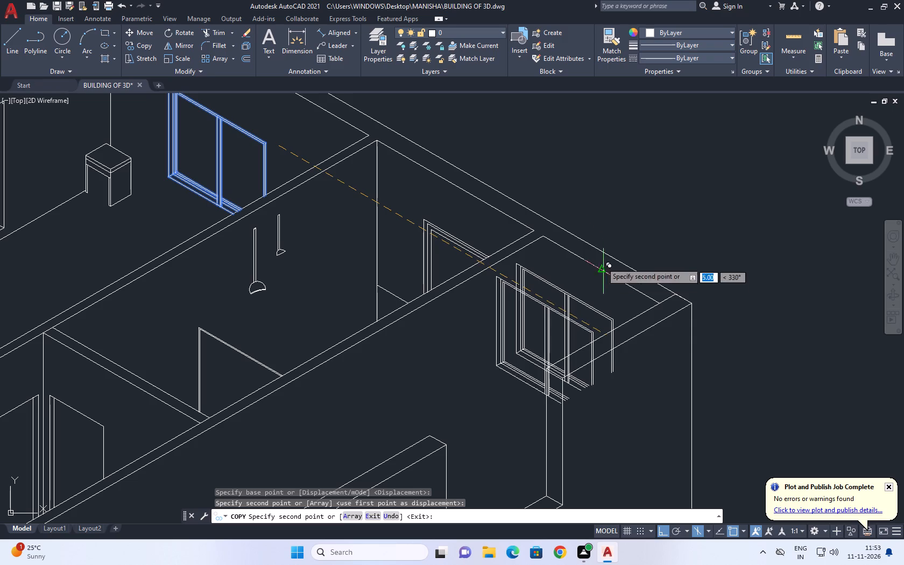
{"action": "right_click", "coordinate": [606, 199]}
{"action": "left_click", "coordinate": [634, 218]}
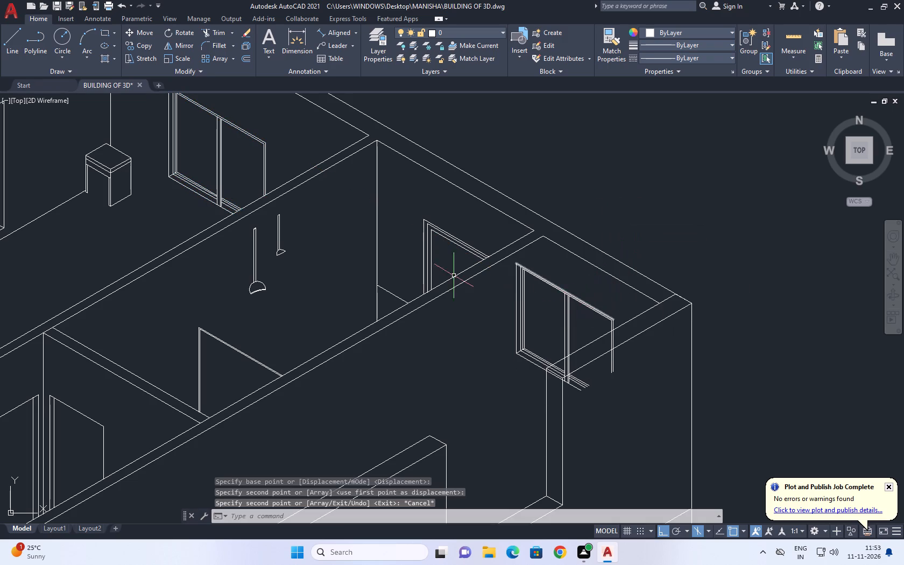
Trim the copied window's sill and mullion lines where they cross the top thickness of the end room's front wall.
{"action": "left_click", "coordinate": [222, 32]}
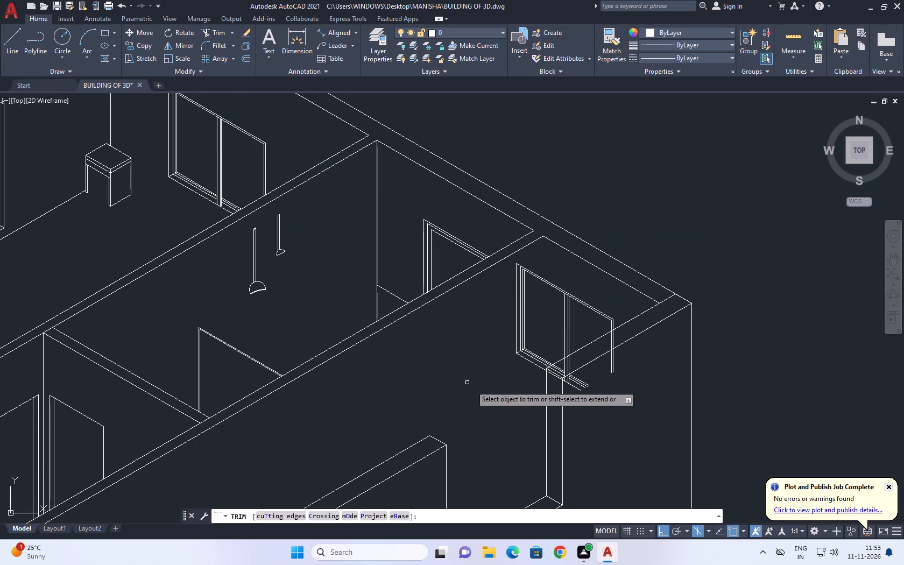
{"action": "scroll", "coordinate": [553, 384], "scroll_direction": "up", "scroll_amount": 4}
{"action": "left_click", "coordinate": [606, 263]}
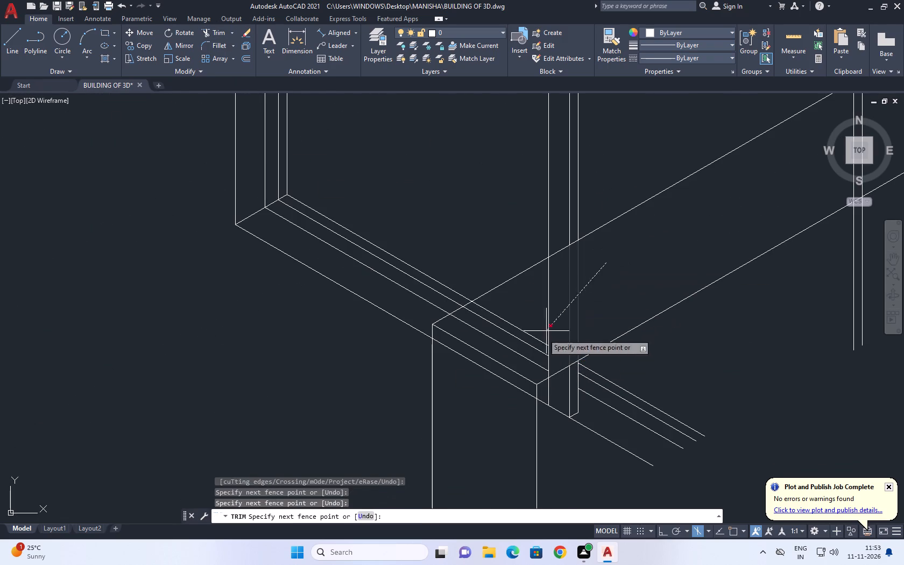
{"action": "left_click_drag", "start_coordinate": [466, 386], "coordinate": [469, 391]}
{"action": "left_click", "coordinate": [581, 341]}
{"action": "left_click_drag", "start_coordinate": [521, 361], "coordinate": [514, 367]}
{"action": "left_click", "coordinate": [616, 375]}
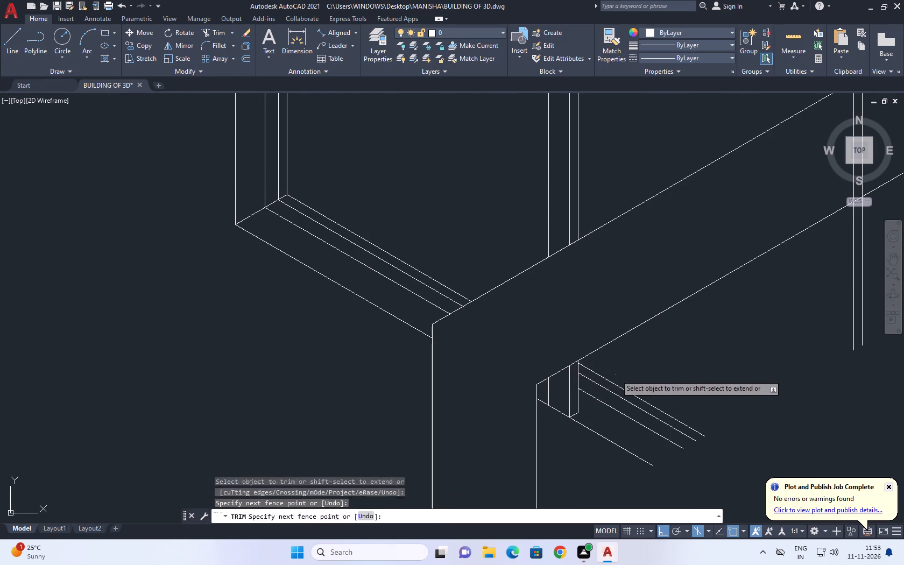
Remove the leftover sill and mullion pieces of the copied window beyond the front wall's outer edge.
{"action": "left_click", "coordinate": [571, 427]}
{"action": "scroll", "coordinate": [583, 378], "scroll_direction": "up", "scroll_amount": 2}
{"action": "left_click_drag", "start_coordinate": [589, 377], "coordinate": [571, 382]}
{"action": "left_click_drag", "start_coordinate": [533, 428], "coordinate": [526, 434]}
{"action": "left_click", "coordinate": [575, 400]}
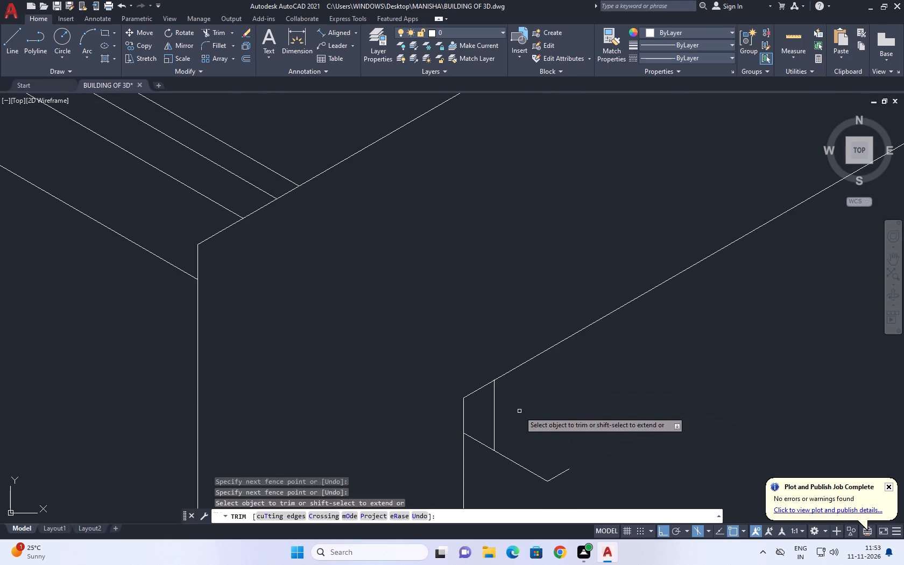
{"action": "left_click", "coordinate": [517, 409]}
{"action": "left_click_drag", "start_coordinate": [485, 432], "coordinate": [485, 437]}
{"action": "left_click", "coordinate": [513, 443]}
{"action": "left_click_drag", "start_coordinate": [489, 468], "coordinate": [494, 474]}
{"action": "left_click_drag", "start_coordinate": [542, 475], "coordinate": [549, 477]}
{"action": "left_click", "coordinate": [568, 479]}
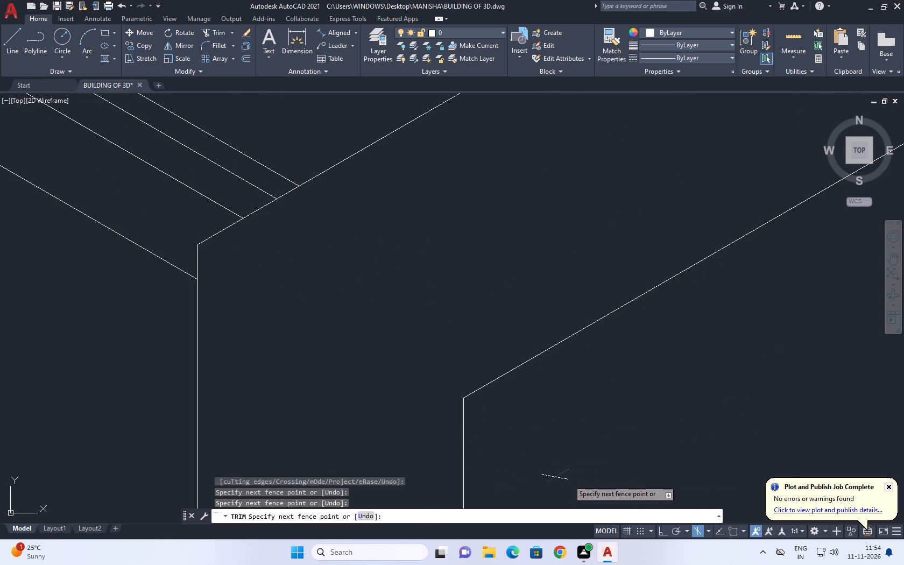
Trim the copied window's far vertical frame lines back to the front wall's inner top edge, keeping that edge intact.
{"action": "scroll", "coordinate": [462, 432], "scroll_direction": "down", "scroll_amount": 4}
{"action": "scroll", "coordinate": [597, 391], "scroll_direction": "up", "scroll_amount": 2}
{"action": "left_click", "coordinate": [614, 352]}
{"action": "left_click_drag", "start_coordinate": [539, 427], "coordinate": [536, 432]}
{"action": "left_click", "coordinate": [593, 189]}
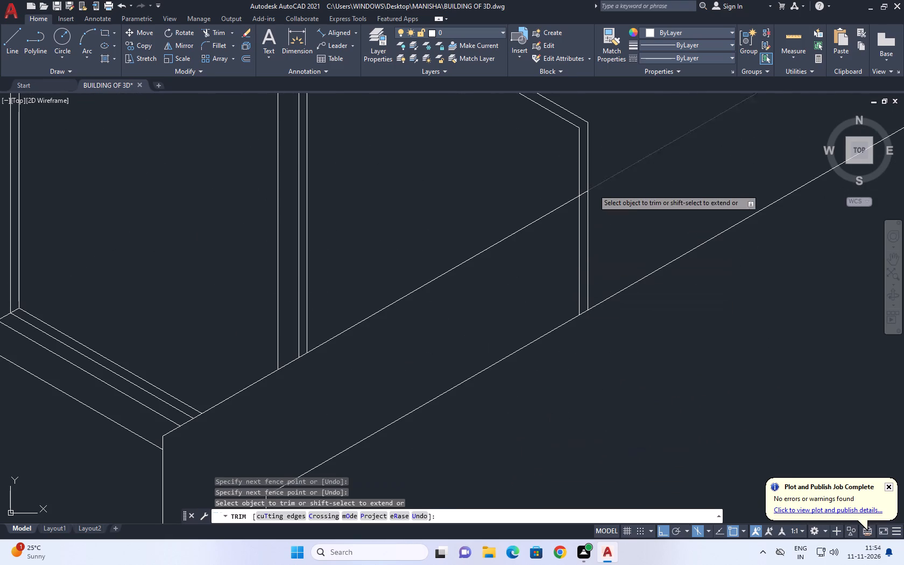
{"action": "scroll", "coordinate": [597, 221], "scroll_direction": "down", "scroll_amount": 2}
{"action": "middle_click_drag", "start_coordinate": [611, 222], "coordinate": [584, 259]}
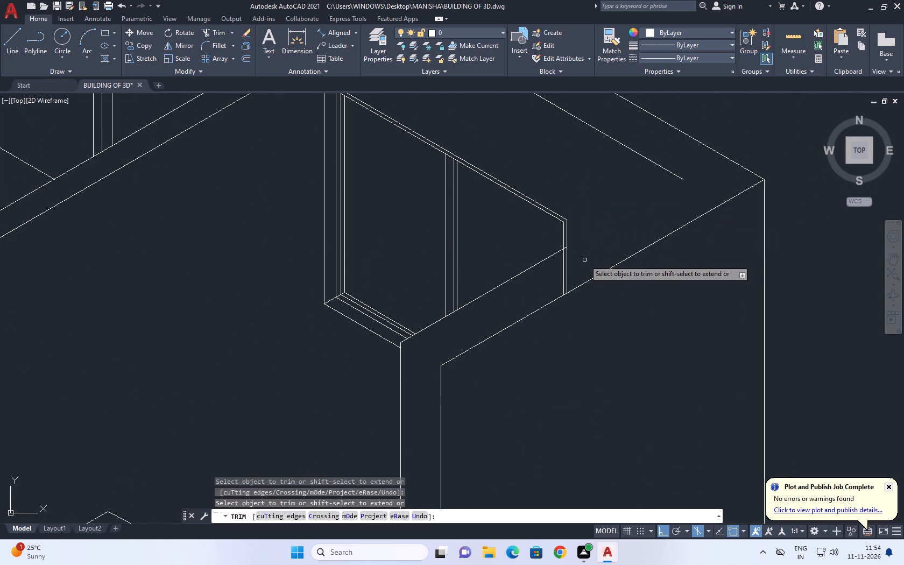
{"action": "key", "text": "ctrl+z"}
{"action": "left_click", "coordinate": [612, 245]}
{"action": "left_click_drag", "start_coordinate": [558, 272], "coordinate": [554, 277]}
{"action": "right_click", "coordinate": [532, 267]}
{"action": "left_click", "coordinate": [564, 281]}
Draw a line across the front wall's end at the opening, joining the inner and outer top corners.
{"action": "scroll", "coordinate": [508, 280], "scroll_direction": "down", "scroll_amount": 2}
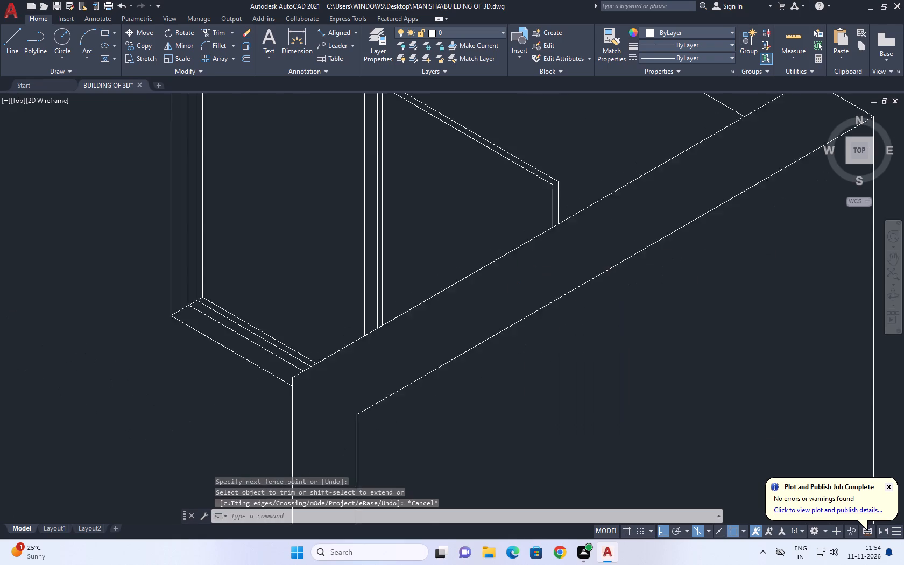
{"action": "scroll", "coordinate": [508, 280], "scroll_direction": "down", "scroll_amount": 1}
{"action": "middle_click_drag", "start_coordinate": [528, 273], "coordinate": [559, 342]}
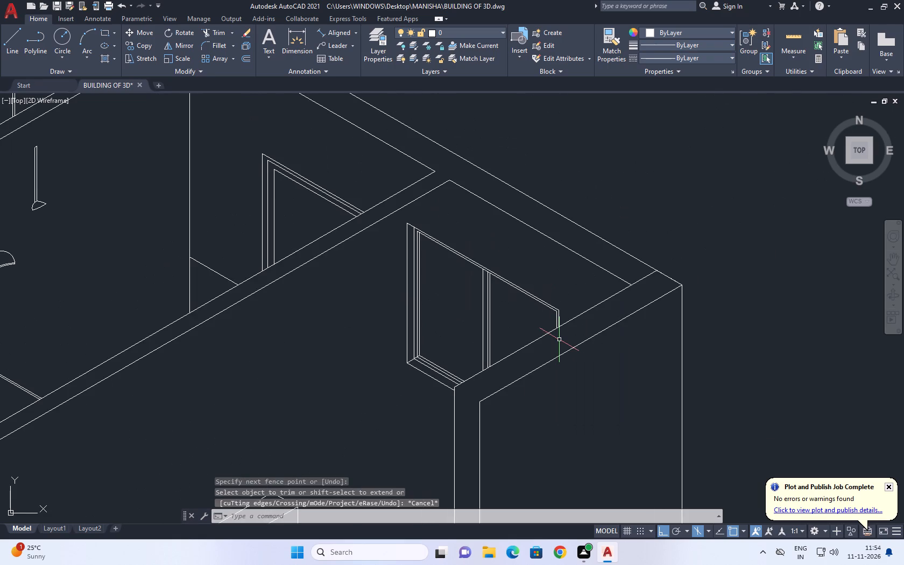
{"action": "middle_click_drag", "start_coordinate": [498, 385], "coordinate": [511, 295]}
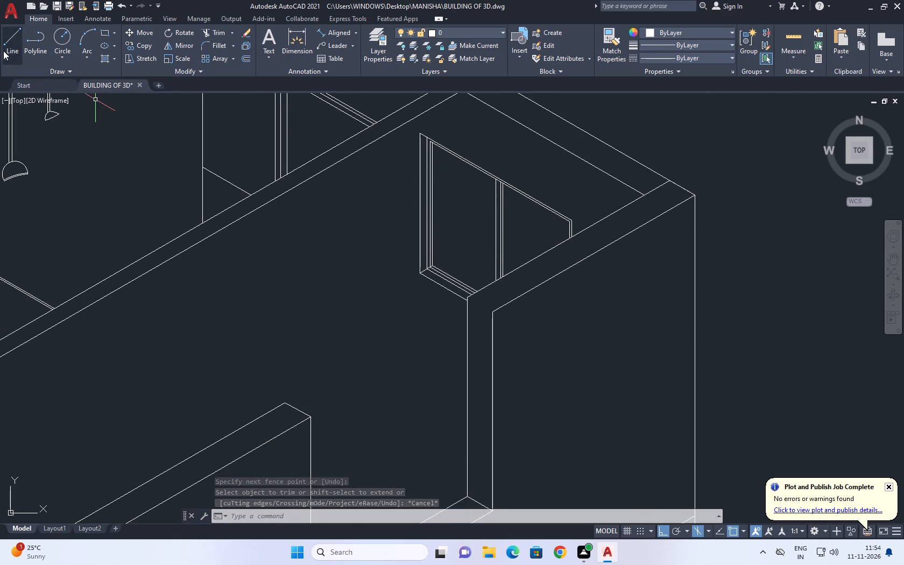
{"action": "left_click", "coordinate": [9, 46]}
{"action": "scroll", "coordinate": [475, 309], "scroll_direction": "up", "scroll_amount": 2}
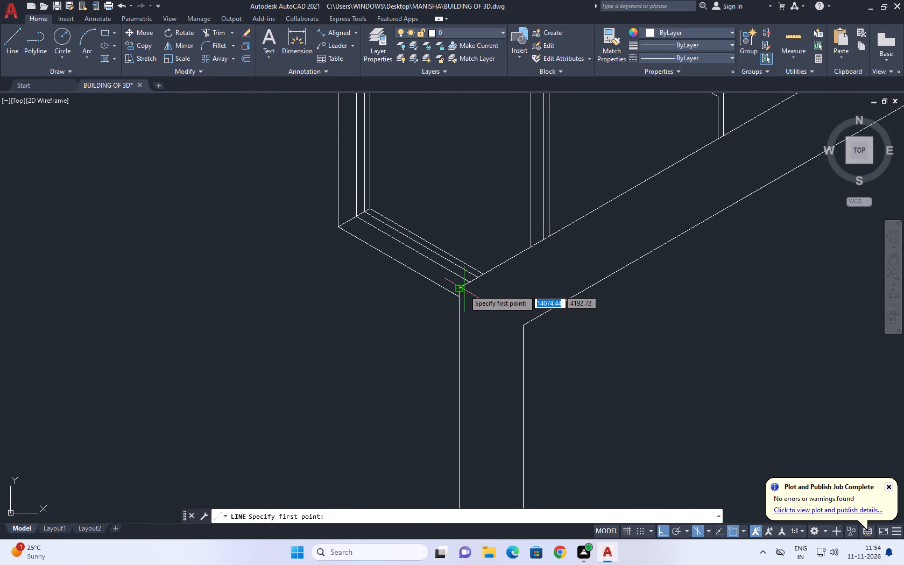
{"action": "left_click", "coordinate": [461, 291]}
{"action": "left_click", "coordinate": [523, 323]}
{"action": "right_click_drag", "start_coordinate": [551, 263], "coordinate": [551, 260]}
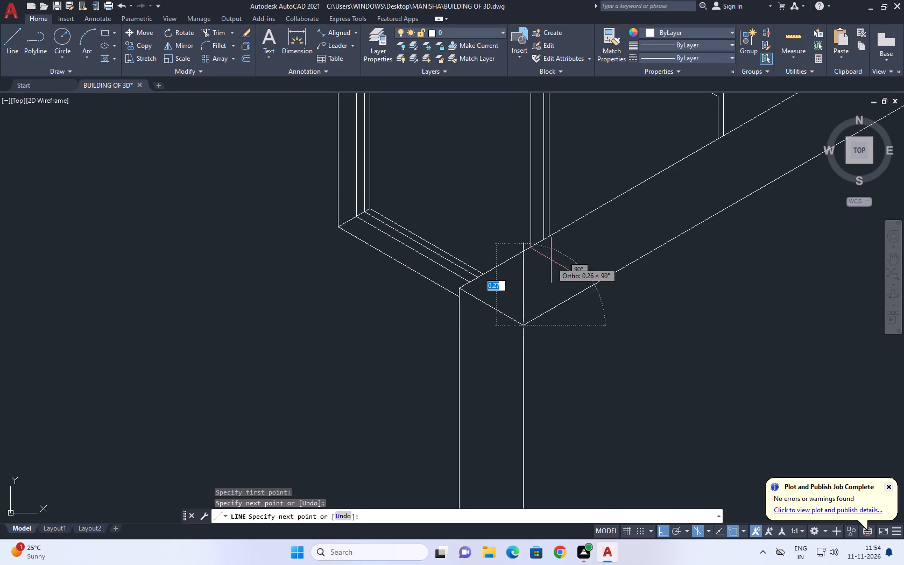
{"action": "right_click_drag", "start_coordinate": [551, 260], "coordinate": [551, 258]}
{"action": "left_click", "coordinate": [592, 281]}
Draw a vertical centre line down the front opening's end face, from the top end edge's midpoint to the sill end edge's midpoint.
{"action": "scroll", "coordinate": [576, 266], "scroll_direction": "down", "scroll_amount": 4}
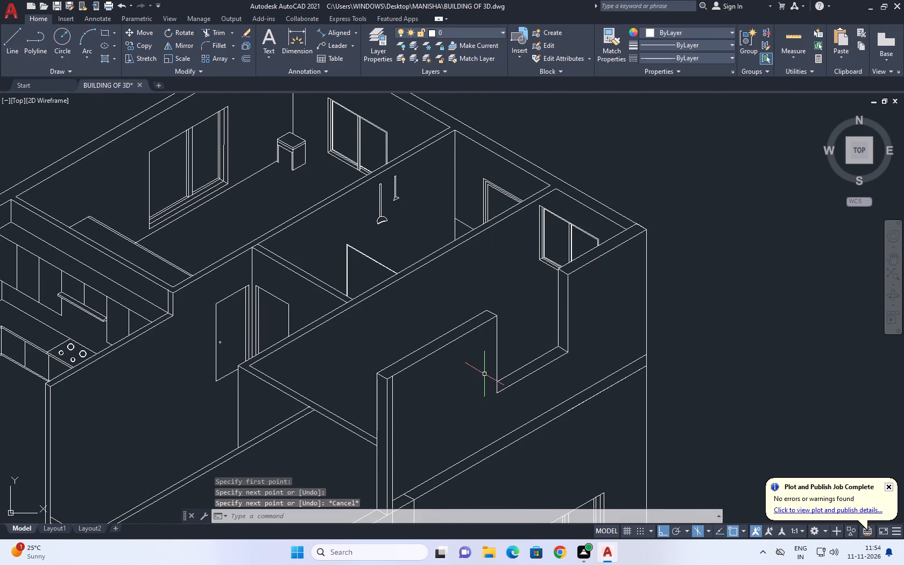
{"action": "middle_click_drag", "start_coordinate": [484, 379], "coordinate": [483, 396]}
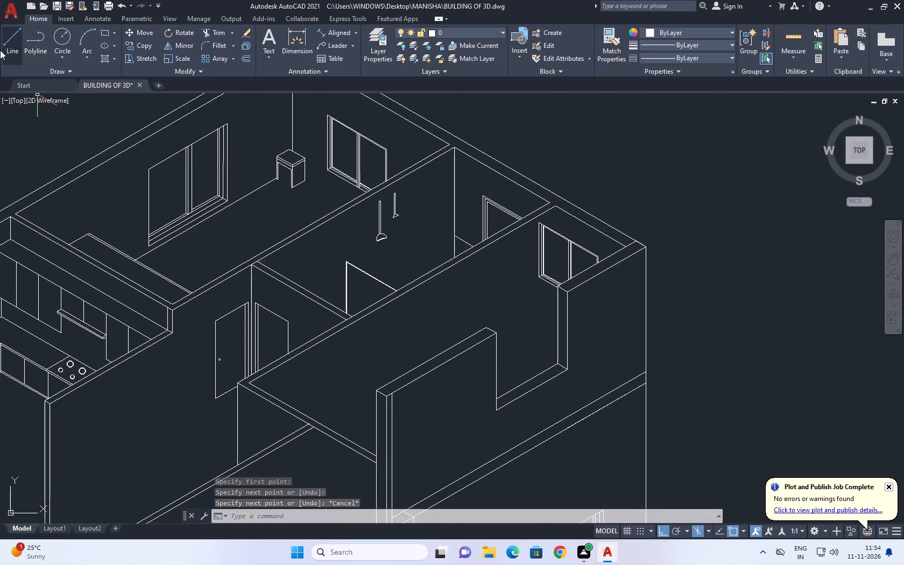
{"action": "left_click", "coordinate": [9, 48]}
{"action": "scroll", "coordinate": [552, 285], "scroll_direction": "up", "scroll_amount": 3}
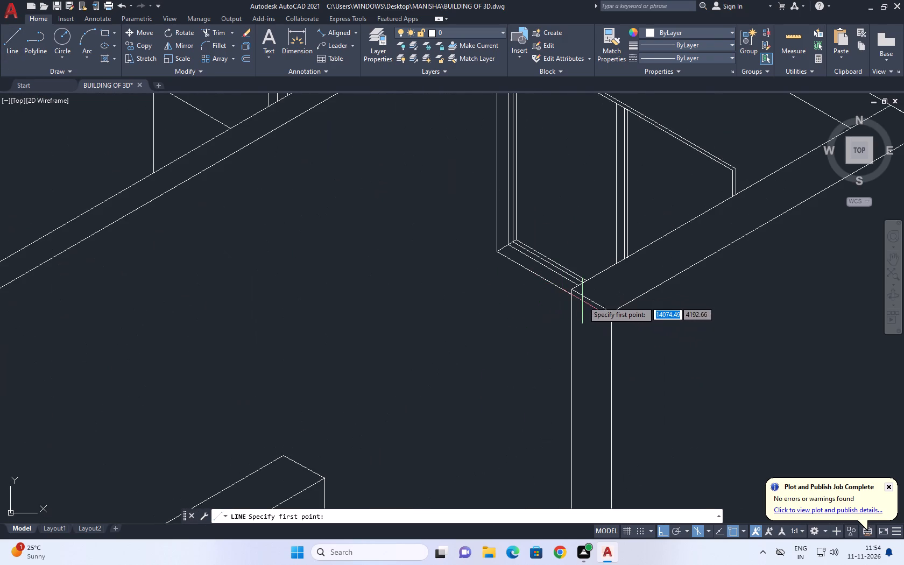
{"action": "left_click", "coordinate": [591, 301]}
{"action": "scroll", "coordinate": [591, 301], "scroll_direction": "down", "scroll_amount": 2}
{"action": "scroll", "coordinate": [608, 428], "scroll_direction": "up", "scroll_amount": 1}
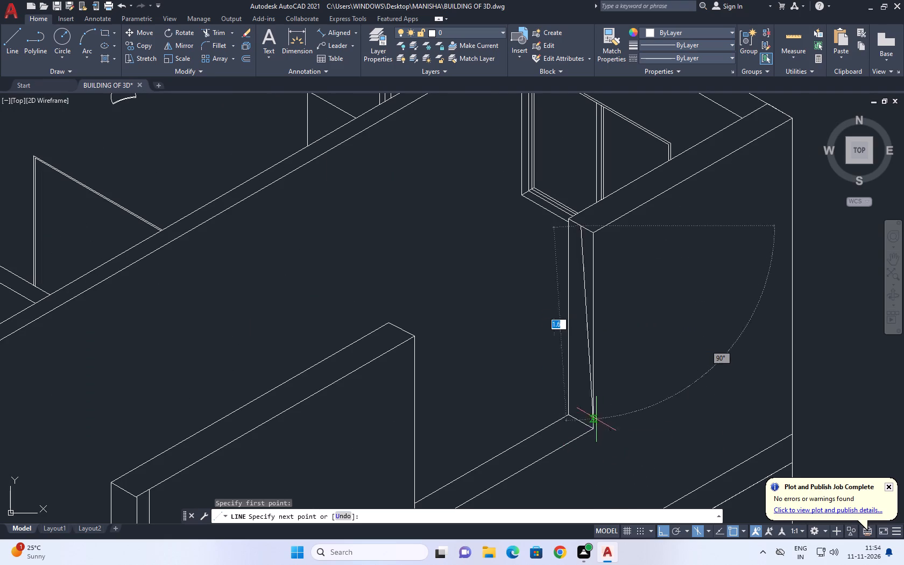
{"action": "left_click", "coordinate": [582, 421]}
Continue the line along the middle of the opening's sill, running just past the opposite jamb.
{"action": "scroll", "coordinate": [569, 397], "scroll_direction": "down", "scroll_amount": 1}
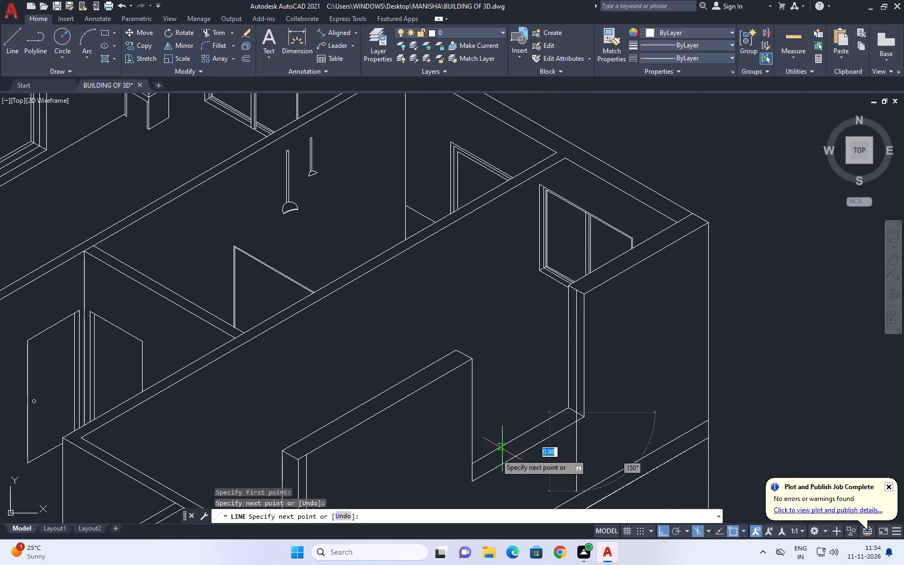
{"action": "scroll", "coordinate": [472, 470], "scroll_direction": "up", "scroll_amount": 3}
{"action": "scroll", "coordinate": [418, 446], "scroll_direction": "down", "scroll_amount": 2}
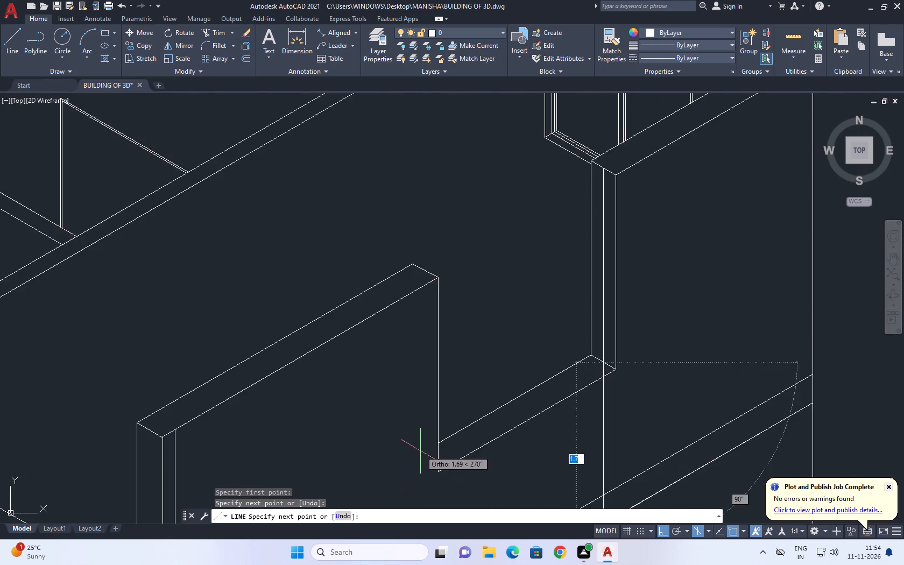
{"action": "middle_click_drag", "start_coordinate": [420, 451], "coordinate": [454, 377]}
{"action": "key", "text": "F5"}
{"action": "left_click", "coordinate": [440, 394]}
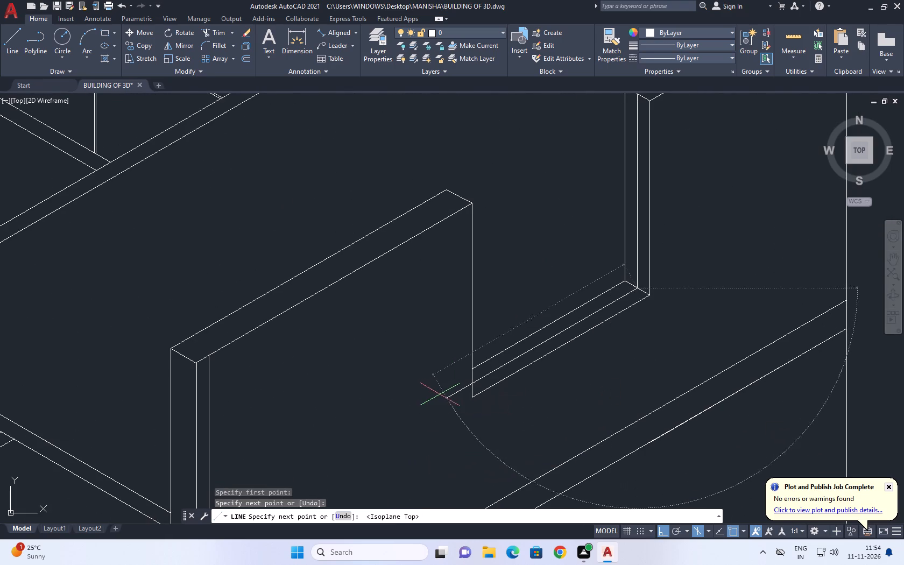
{"action": "key", "text": "Escape"}
Trim the sill centre line's overshoot back to the opposite jamb's vertical edge.
{"action": "type", "text": "TR"}
{"action": "key", "text": "space"}
{"action": "left_click", "coordinate": [464, 395]}
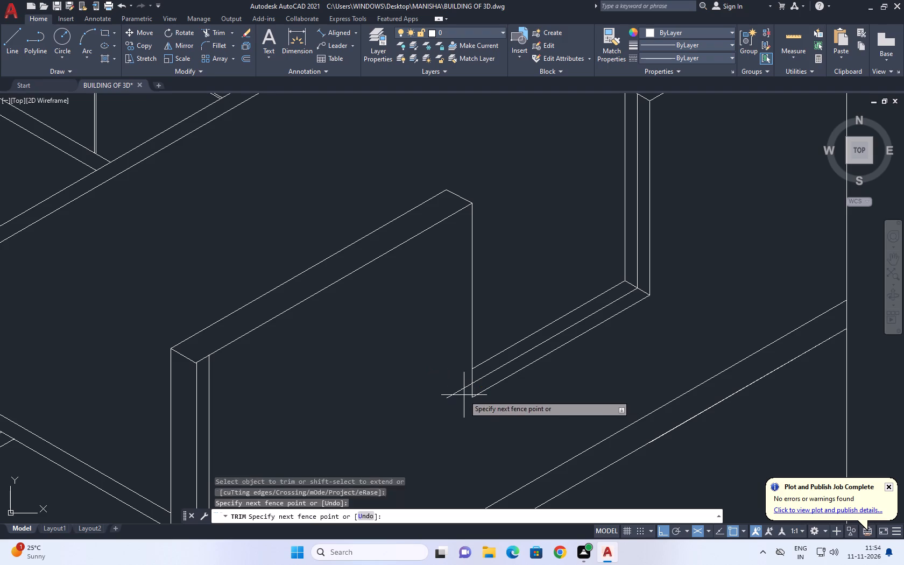
{"action": "left_click_drag", "start_coordinate": [454, 383], "coordinate": [454, 389]}
{"action": "key", "text": "space"}
Start a wall panel outline on the end room's long inner wall with a 0.5 vertical edge and a 1.5 top edge along the wall.
{"action": "scroll", "coordinate": [513, 411], "scroll_direction": "down", "scroll_amount": 1}
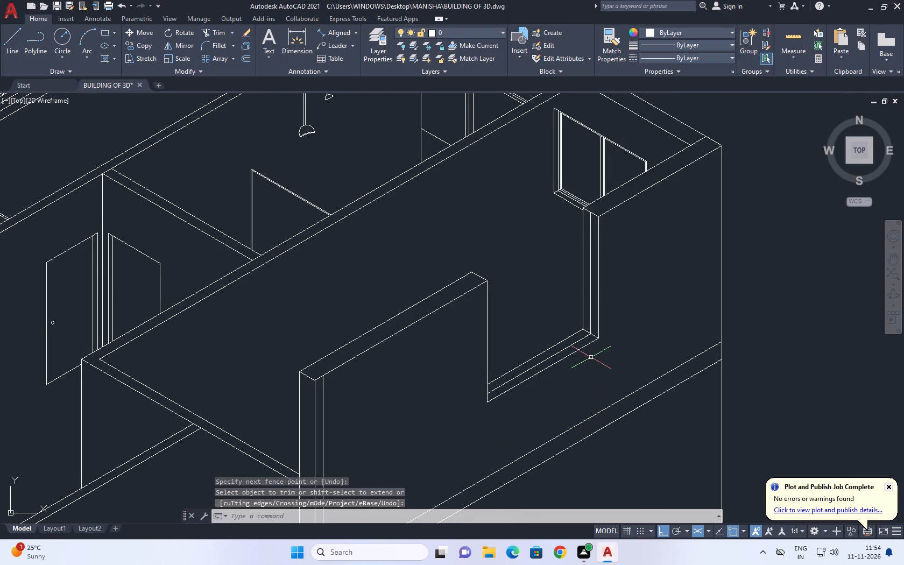
{"action": "middle_click_drag", "start_coordinate": [592, 361], "coordinate": [572, 391]}
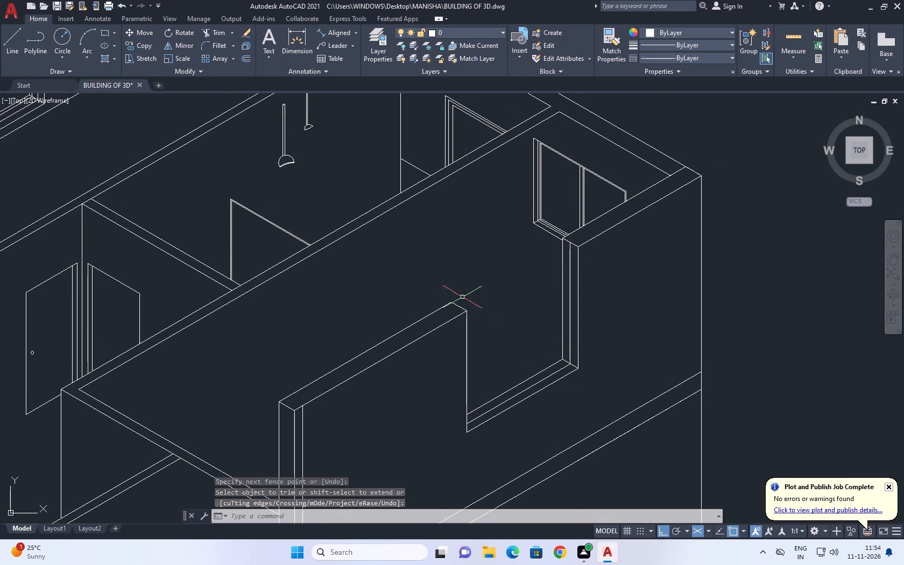
{"action": "middle_click_drag", "start_coordinate": [451, 285], "coordinate": [495, 362]}
{"action": "middle_click_drag", "start_coordinate": [430, 335], "coordinate": [434, 345]}
{"action": "type", "text": "L"}
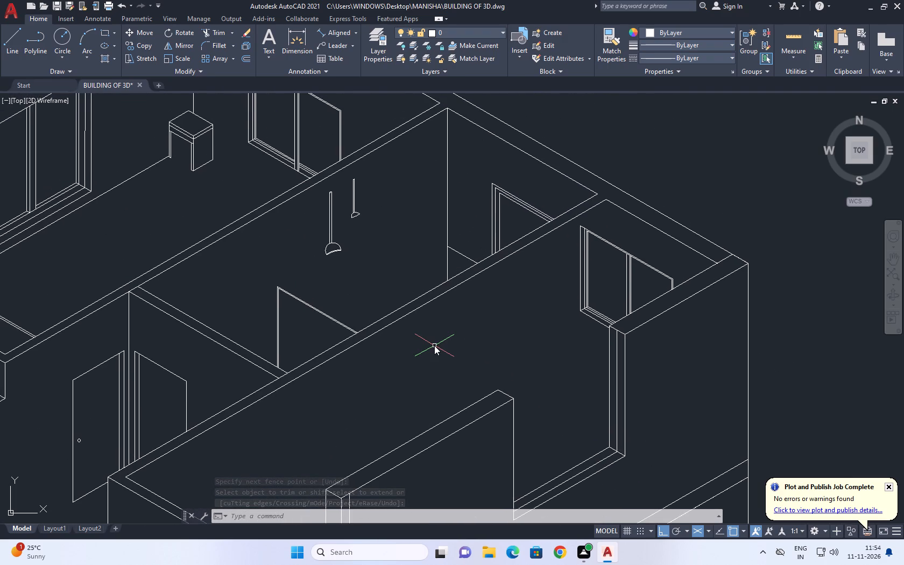
{"action": "key", "text": "space"}
{"action": "scroll", "coordinate": [378, 384], "scroll_direction": "up", "scroll_amount": 3}
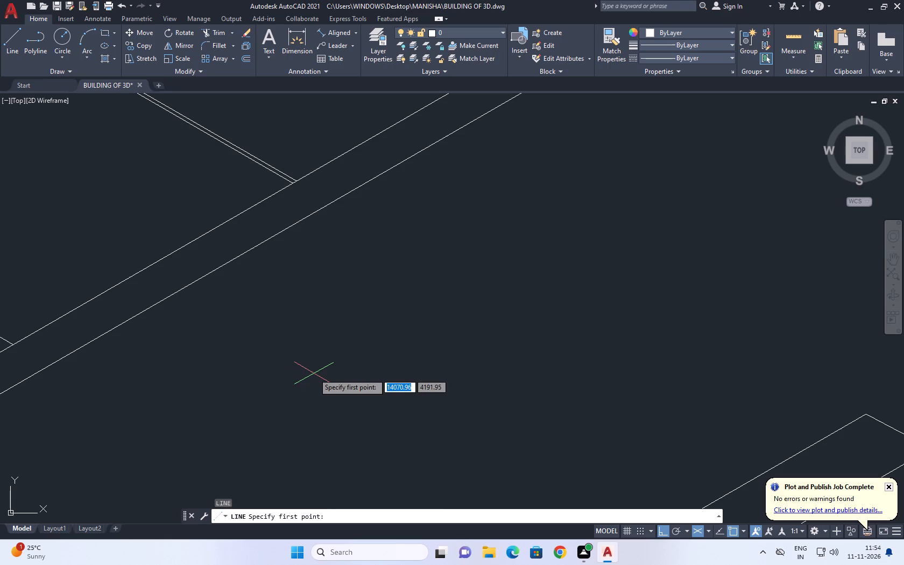
{"action": "left_click", "coordinate": [310, 416]}
{"action": "middle_click_drag", "start_coordinate": [303, 292], "coordinate": [314, 311]}
{"action": "scroll", "coordinate": [328, 319], "scroll_direction": "down", "scroll_amount": 2}
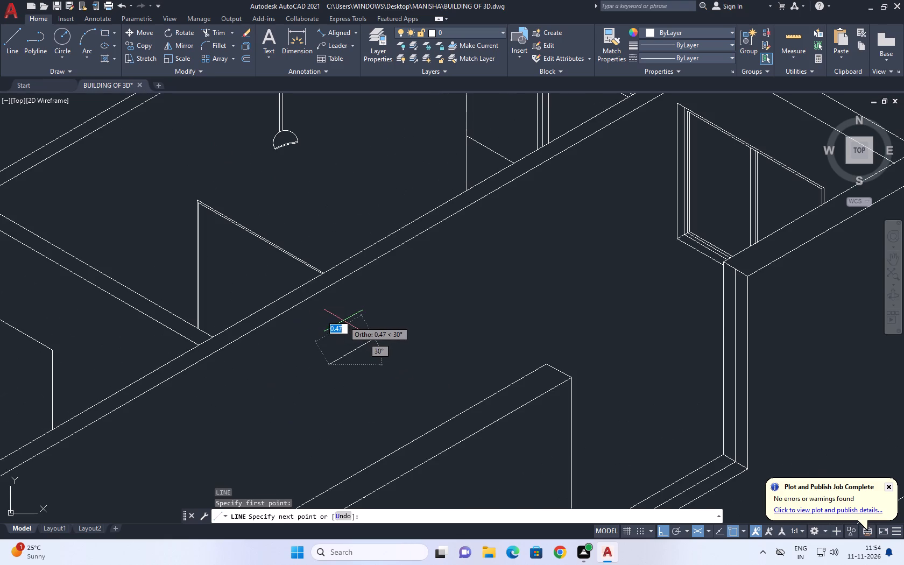
{"action": "key", "text": "F5"}
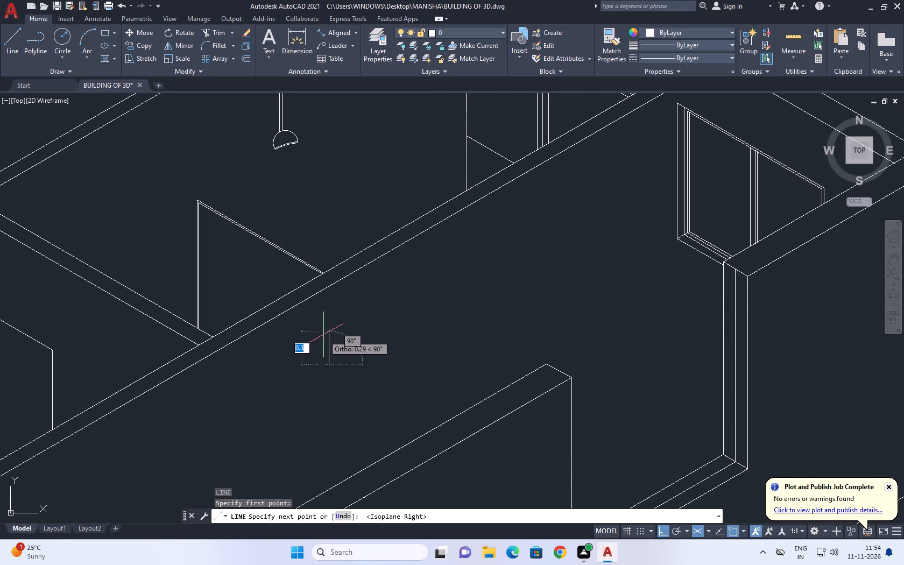
{"action": "type", "text": "0."}
{"action": "key", "text": "5"}
{"action": "key", "text": "space"}
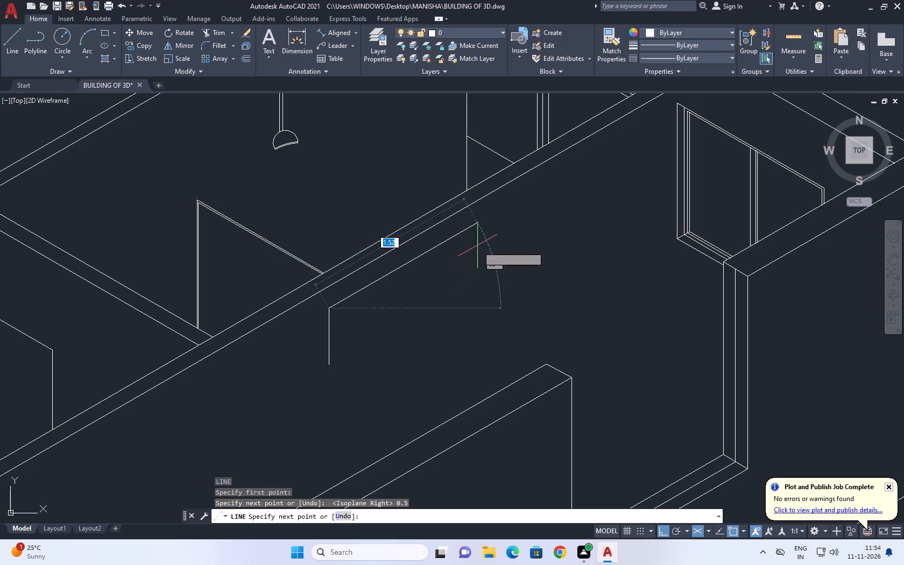
{"action": "key", "text": "1"}
{"action": "key", "text": "period"}
{"action": "type", "text": "5"}
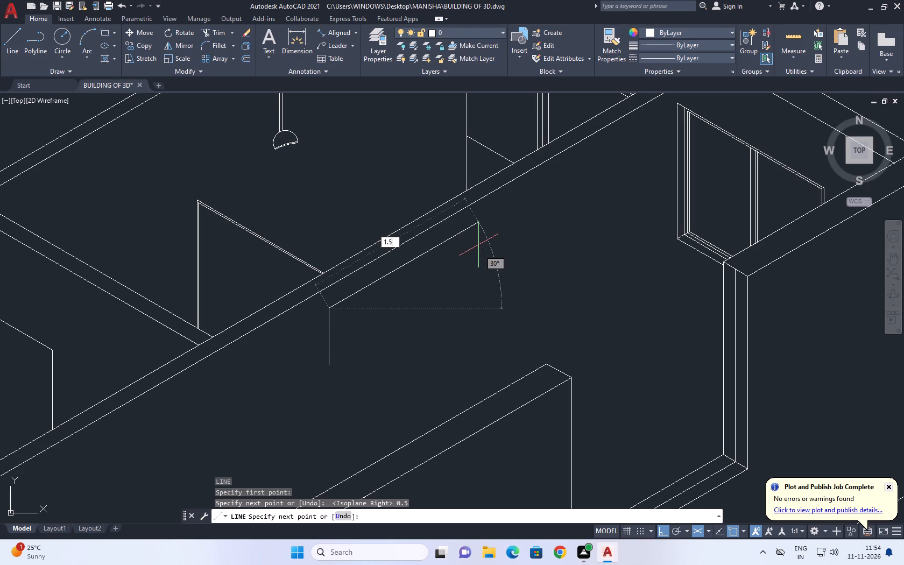
{"action": "key", "text": "space"}
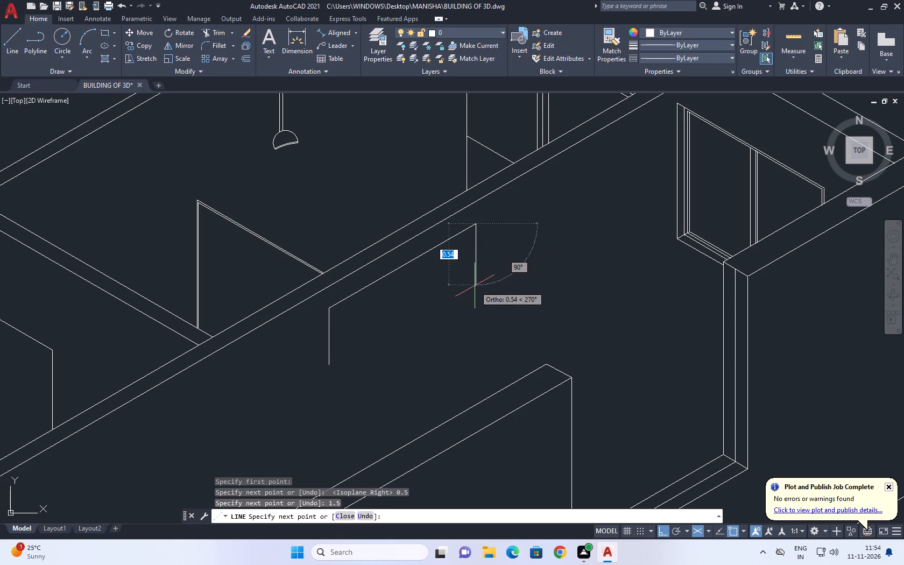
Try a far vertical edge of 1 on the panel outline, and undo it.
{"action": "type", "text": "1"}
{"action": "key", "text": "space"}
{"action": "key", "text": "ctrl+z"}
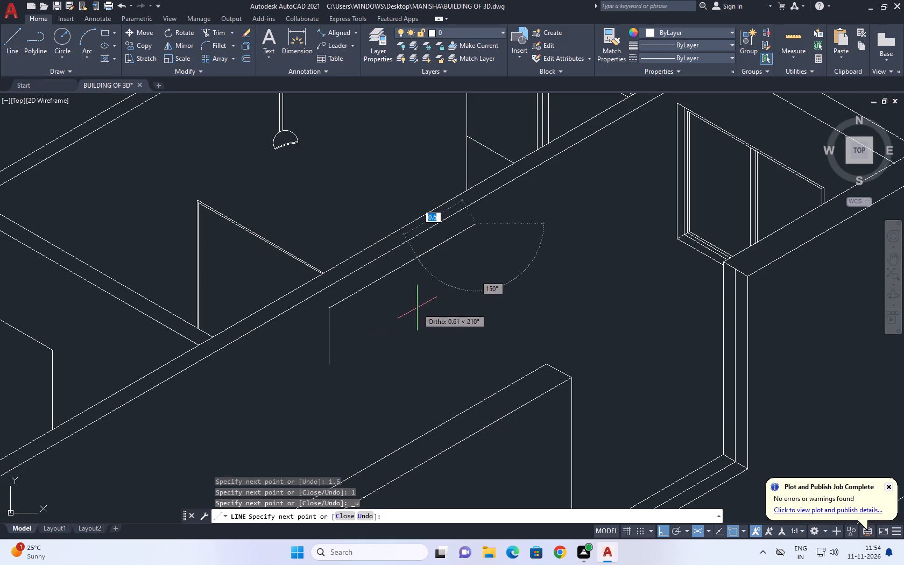
Draw the panel's far vertical edge 0.5 down and close the outline back to its starting lower corner.
{"action": "type", "text": "0.5"}
{"action": "key", "text": "space"}
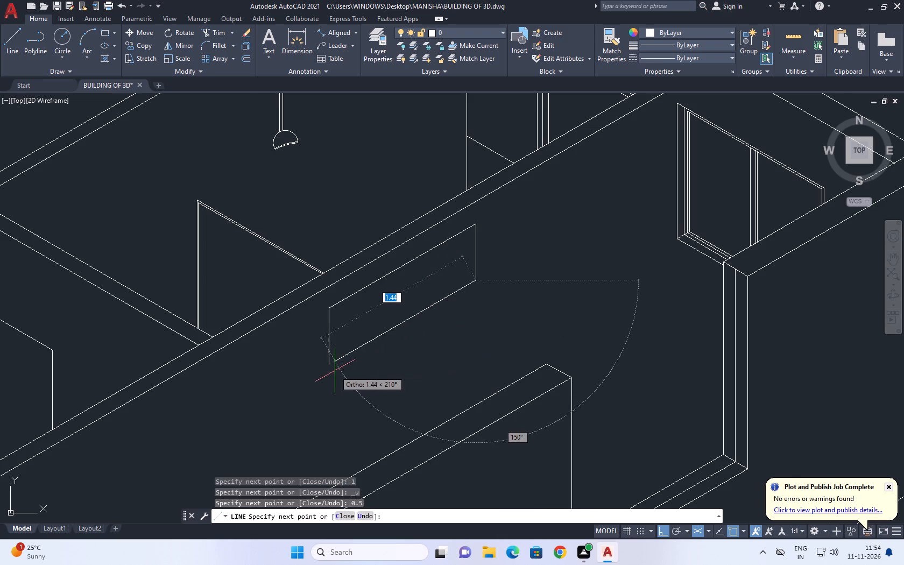
{"action": "scroll", "coordinate": [335, 370], "scroll_direction": "up", "scroll_amount": 4}
{"action": "left_click", "coordinate": [330, 363]}
{"action": "key", "text": "space"}
{"action": "scroll", "coordinate": [333, 343], "scroll_direction": "down", "scroll_amount": 3}
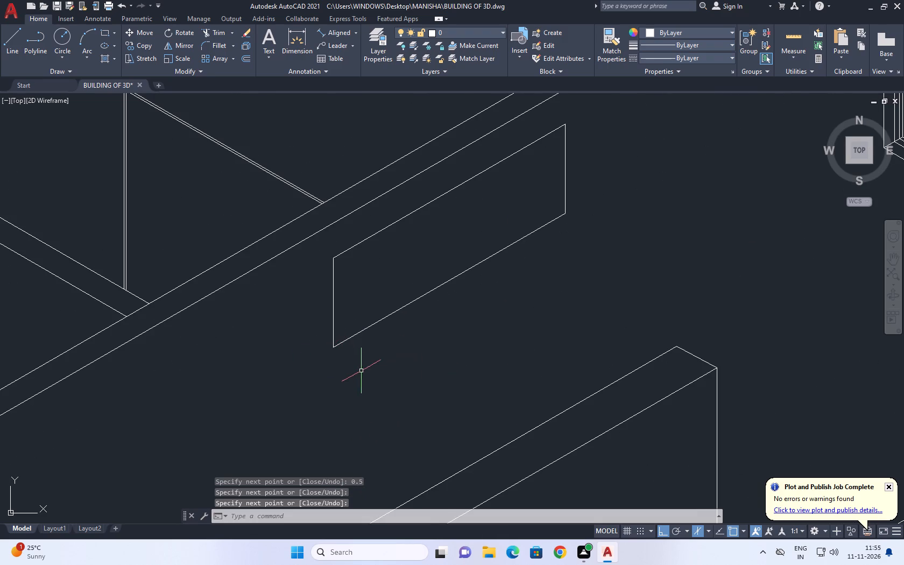
Copy the panel's four outline edges about 0.03 away from the wall at 330° to give the panel thickness.
{"action": "middle_click_drag", "start_coordinate": [456, 328], "coordinate": [435, 319]}
{"action": "left_click", "coordinate": [356, 298]}
{"action": "left_click", "coordinate": [298, 298]}
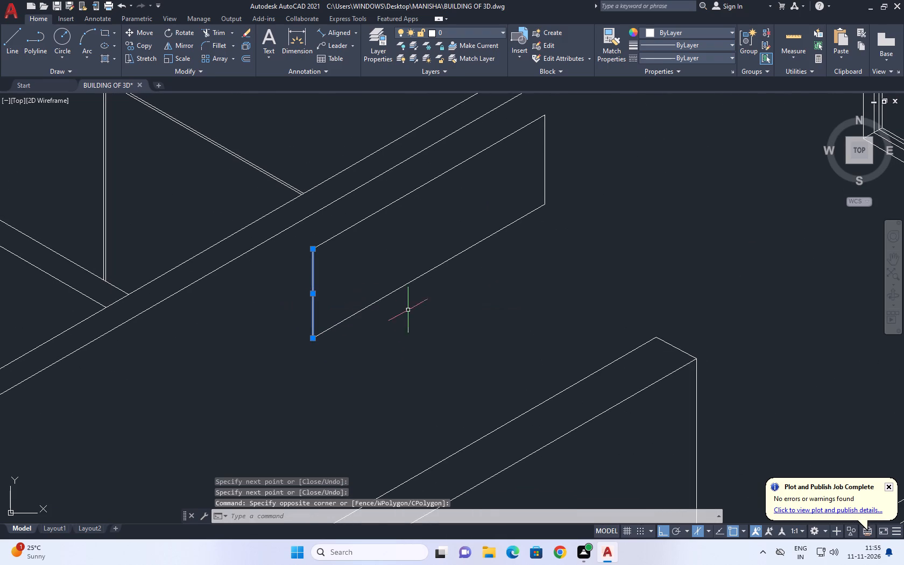
{"action": "left_click_drag", "start_coordinate": [408, 310], "coordinate": [393, 299]}
{"action": "left_click", "coordinate": [370, 281]}
{"action": "left_click", "coordinate": [364, 217]}
{"action": "left_click", "coordinate": [564, 179]}
{"action": "left_click", "coordinate": [529, 171]}
{"action": "middle_click_drag", "start_coordinate": [528, 180], "coordinate": [533, 215]}
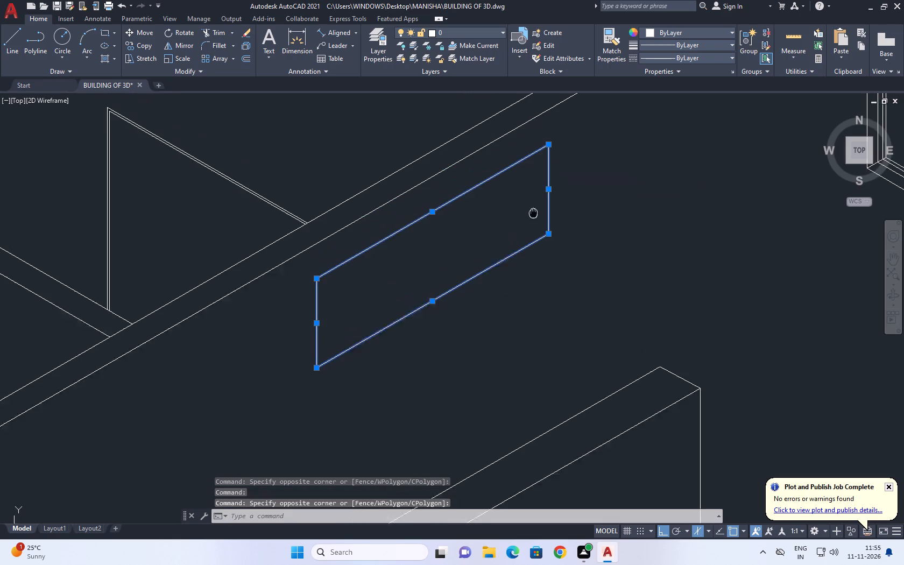
{"action": "middle_click_drag", "start_coordinate": [533, 215], "coordinate": [533, 215]}
{"action": "key", "text": "c"}
{"action": "key", "text": "o"}
{"action": "key", "text": "space"}
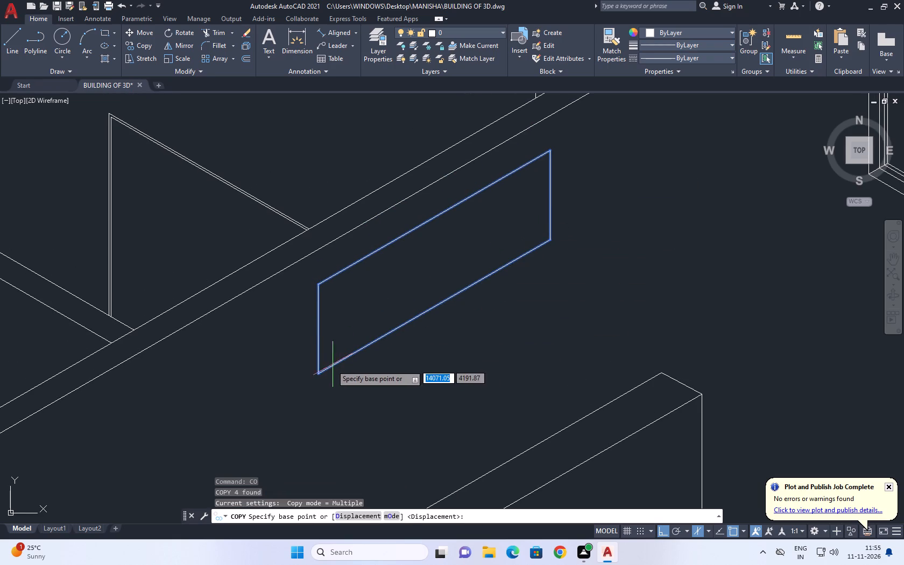
{"action": "left_click", "coordinate": [314, 376]}
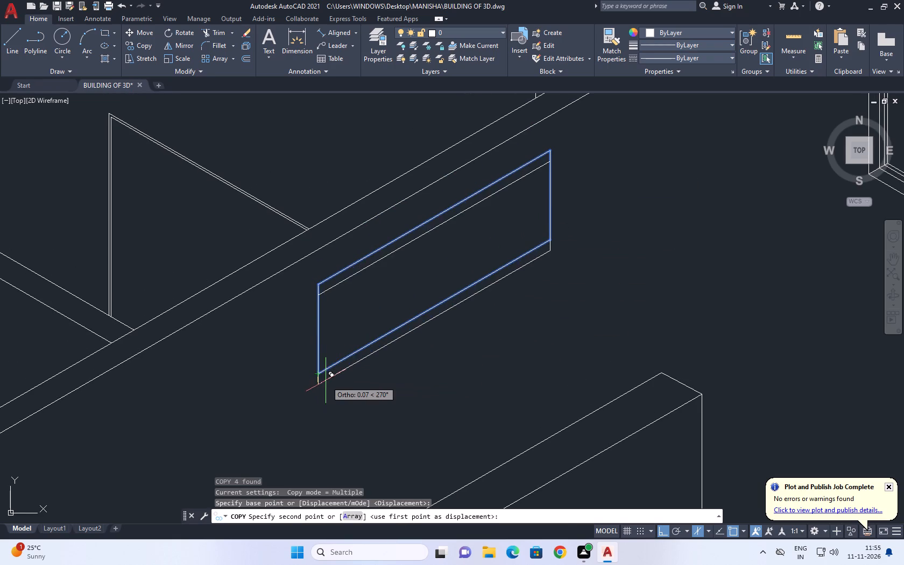
{"action": "key", "text": "F5"}
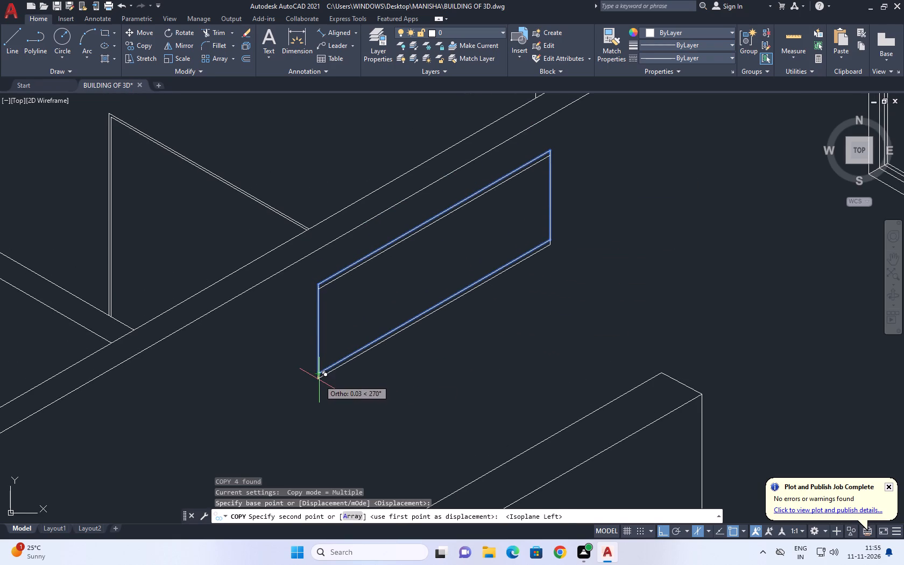
{"action": "scroll", "coordinate": [319, 379], "scroll_direction": "up", "scroll_amount": 2}
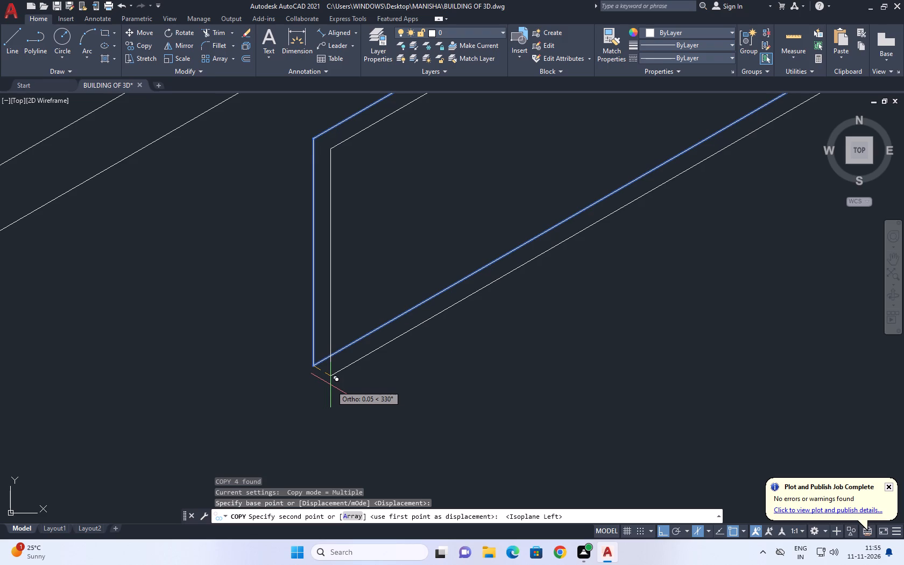
{"action": "left_click", "coordinate": [325, 379]}
{"action": "key", "text": "space"}
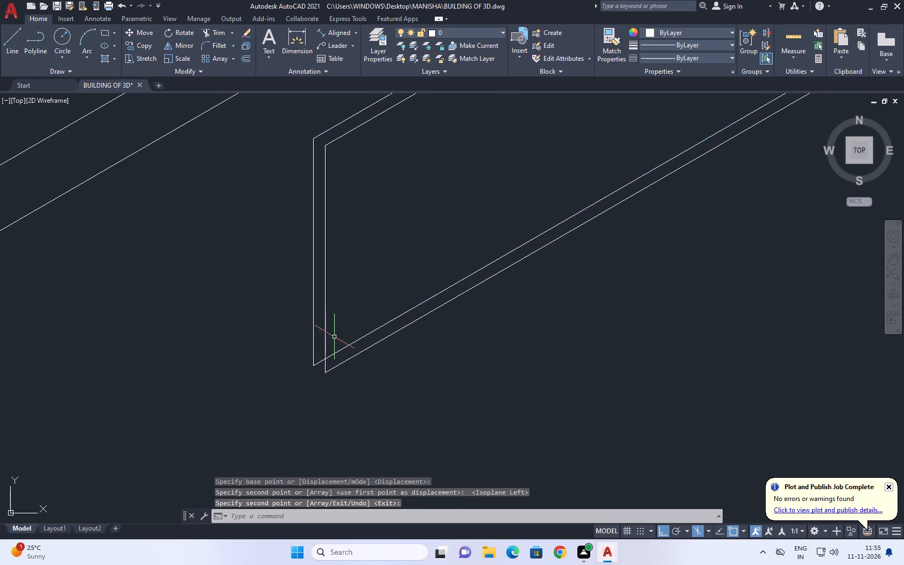
Delete the lower edge and far vertical edge of the panel's original back outline.
{"action": "middle_click_drag", "start_coordinate": [333, 338], "coordinate": [345, 379]}
{"action": "left_click", "coordinate": [373, 382]}
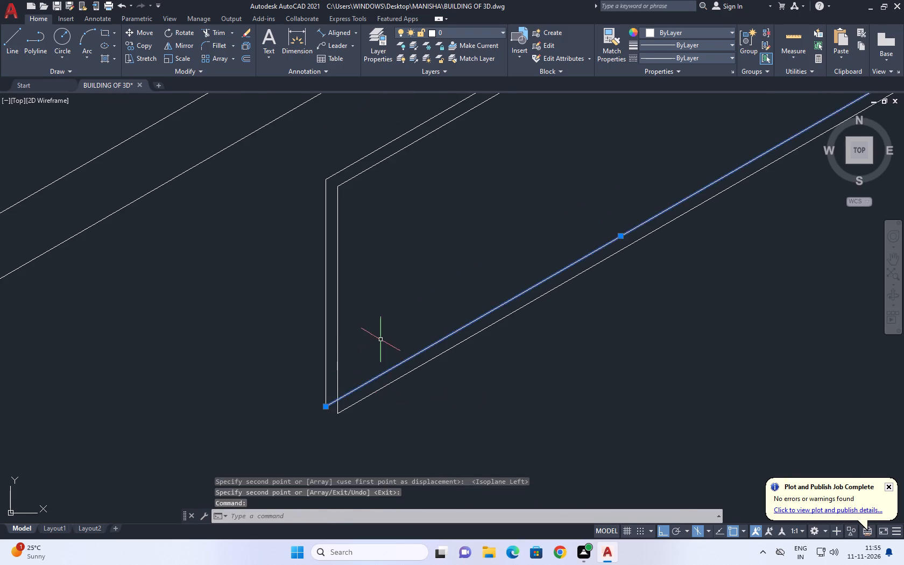
{"action": "scroll", "coordinate": [380, 340], "scroll_direction": "down", "scroll_amount": 3}
{"action": "key", "text": "Delete"}
{"action": "scroll", "coordinate": [498, 269], "scroll_direction": "up", "scroll_amount": 2}
{"action": "left_click", "coordinate": [533, 248]}
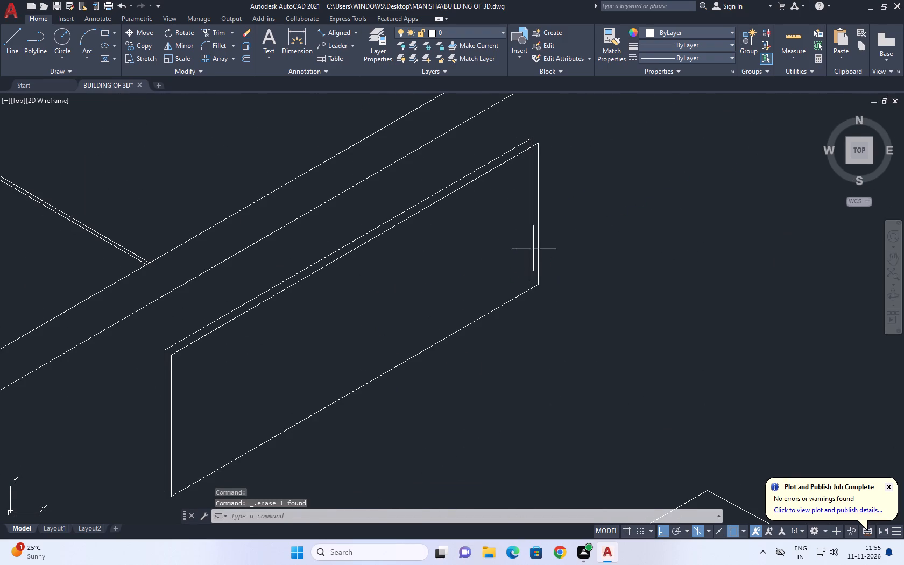
{"action": "left_click_drag", "start_coordinate": [521, 253], "coordinate": [511, 256]}
{"action": "key", "text": "Delete"}
Draw a short line joining the back and front outlines at the panel's near lower corner.
{"action": "middle_click_drag", "start_coordinate": [265, 320], "coordinate": [306, 322]}
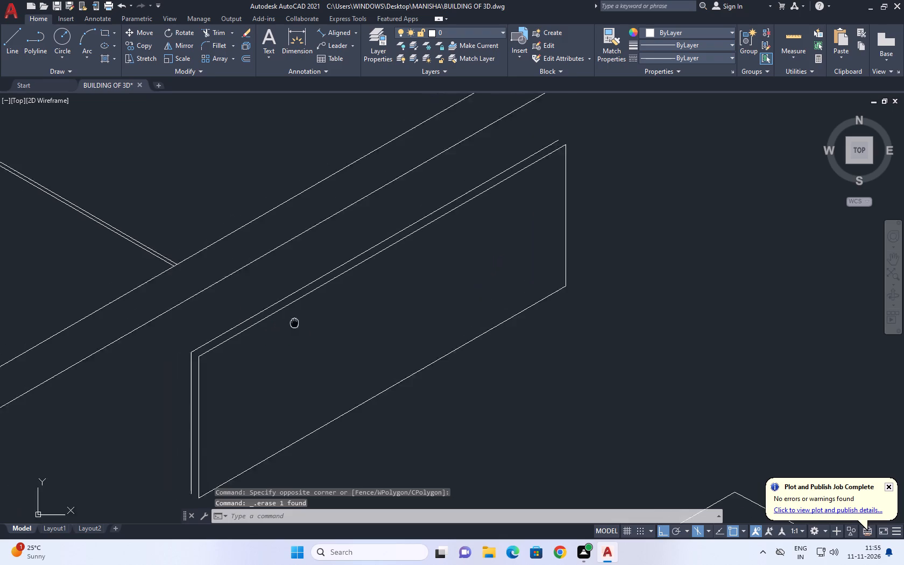
{"action": "middle_click_drag", "start_coordinate": [306, 322], "coordinate": [329, 316]}
{"action": "key", "text": "l"}
{"action": "key", "text": "space"}
{"action": "middle_click_drag", "start_coordinate": [329, 365], "coordinate": [398, 213]}
{"action": "scroll", "coordinate": [328, 360], "scroll_direction": "down", "scroll_amount": 1}
{"action": "scroll", "coordinate": [369, 300], "scroll_direction": "up", "scroll_amount": 2}
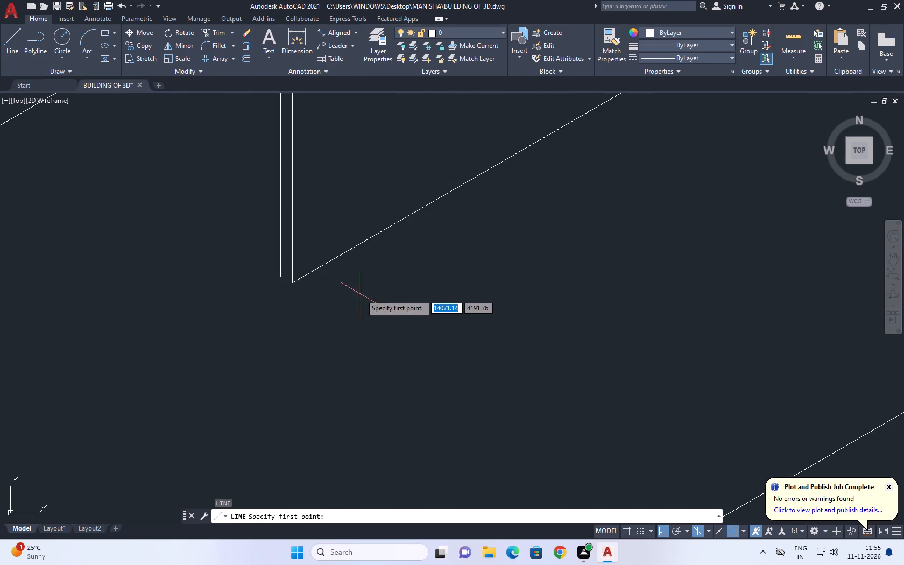
{"action": "scroll", "coordinate": [286, 276], "scroll_direction": "up", "scroll_amount": 3}
{"action": "left_click", "coordinate": [262, 279]}
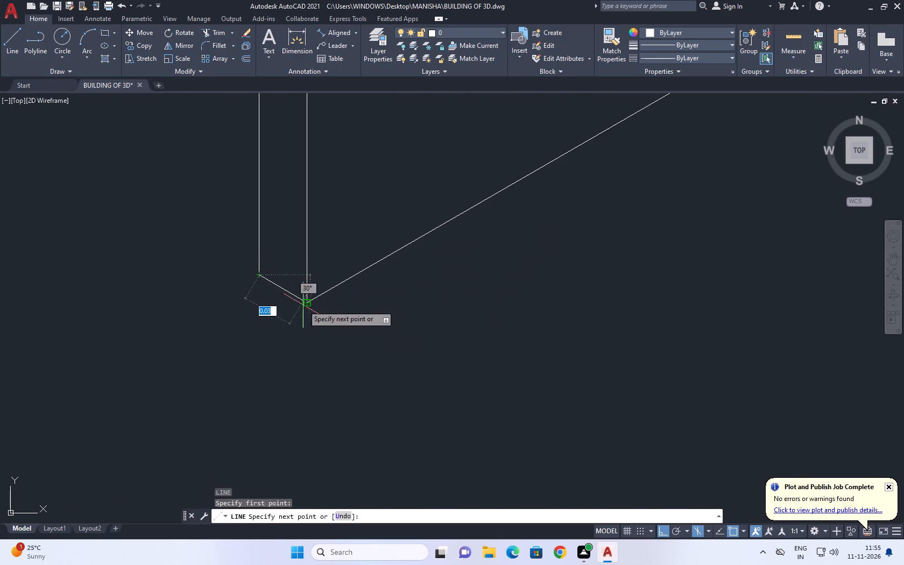
{"action": "left_click", "coordinate": [305, 306]}
{"action": "scroll", "coordinate": [363, 308], "scroll_direction": "down", "scroll_amount": 5}
{"action": "key", "text": "space"}
Draw a short line joining the back and front outlines at the panel's far upper corner.
{"action": "middle_click_drag", "start_coordinate": [513, 258], "coordinate": [389, 355]}
{"action": "key", "text": "space"}
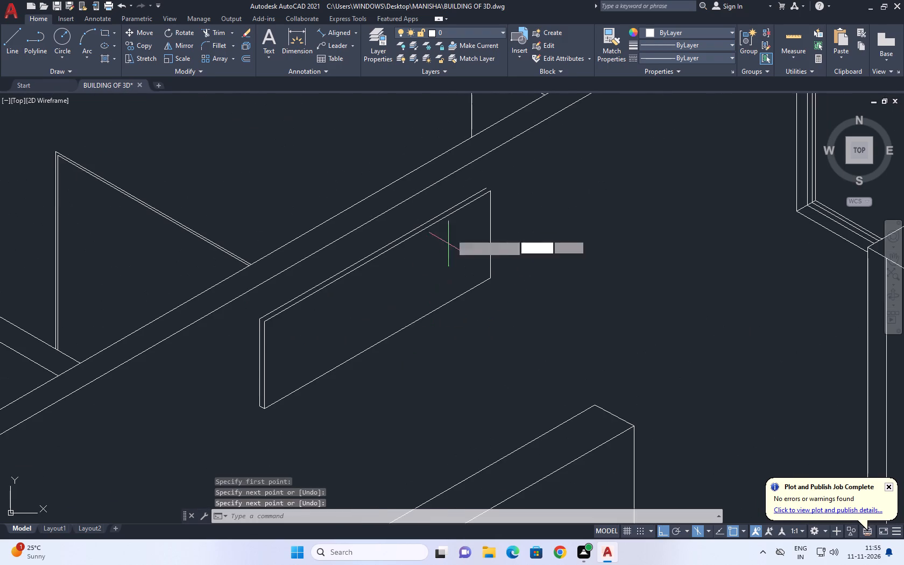
{"action": "scroll", "coordinate": [479, 191], "scroll_direction": "up", "scroll_amount": 2}
{"action": "left_click", "coordinate": [494, 185]}
{"action": "left_click", "coordinate": [507, 192]}
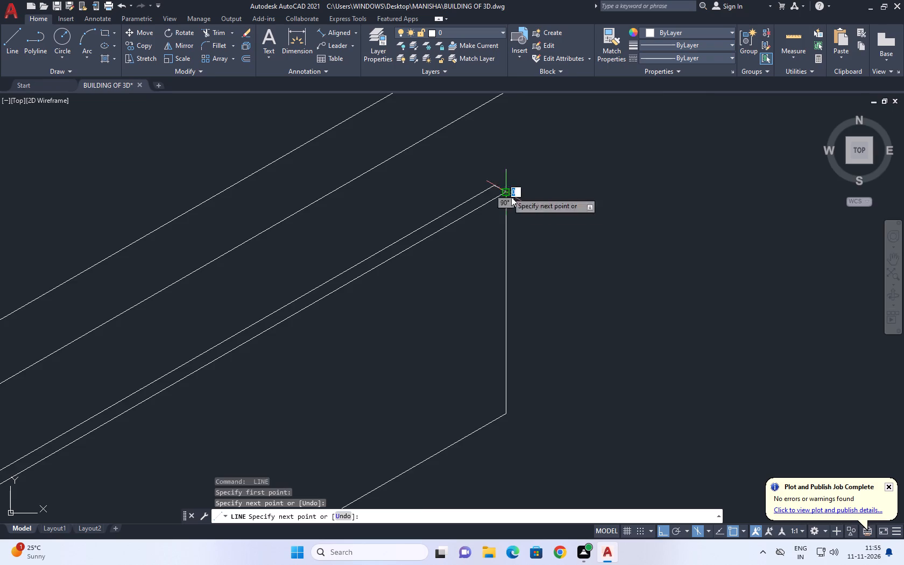
{"action": "scroll", "coordinate": [589, 236], "scroll_direction": "down", "scroll_amount": 3}
{"action": "key", "text": "space"}
Draw a short line joining the back and front outlines at the panel's near upper corner.
{"action": "scroll", "coordinate": [467, 272], "scroll_direction": "up", "scroll_amount": 3}
{"action": "key", "text": "space"}
{"action": "scroll", "coordinate": [301, 411], "scroll_direction": "up", "scroll_amount": 1}
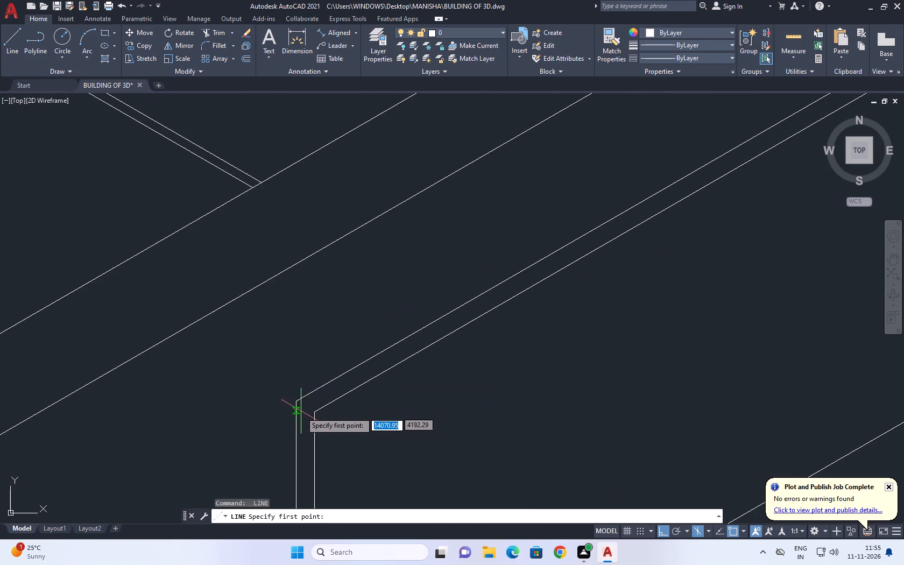
{"action": "left_click", "coordinate": [313, 412]}
{"action": "left_click_drag", "start_coordinate": [291, 398], "coordinate": [299, 398]}
{"action": "key", "text": "space"}
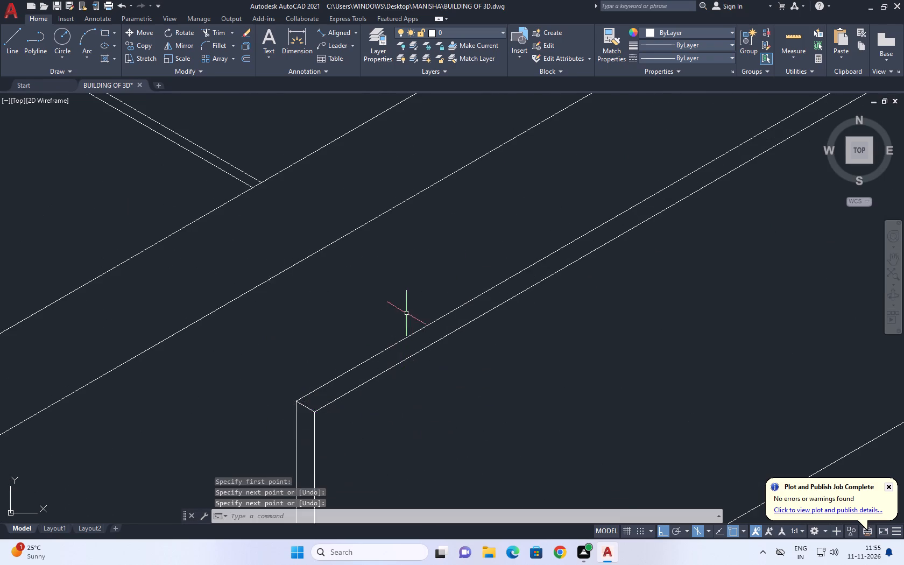
Draw a line projecting at 330° into the room from the panel's near lower front corner, ending just past the low wall's edge.
{"action": "scroll", "coordinate": [406, 313], "scroll_direction": "down", "scroll_amount": 5}
{"action": "middle_click_drag", "start_coordinate": [547, 300], "coordinate": [560, 344]}
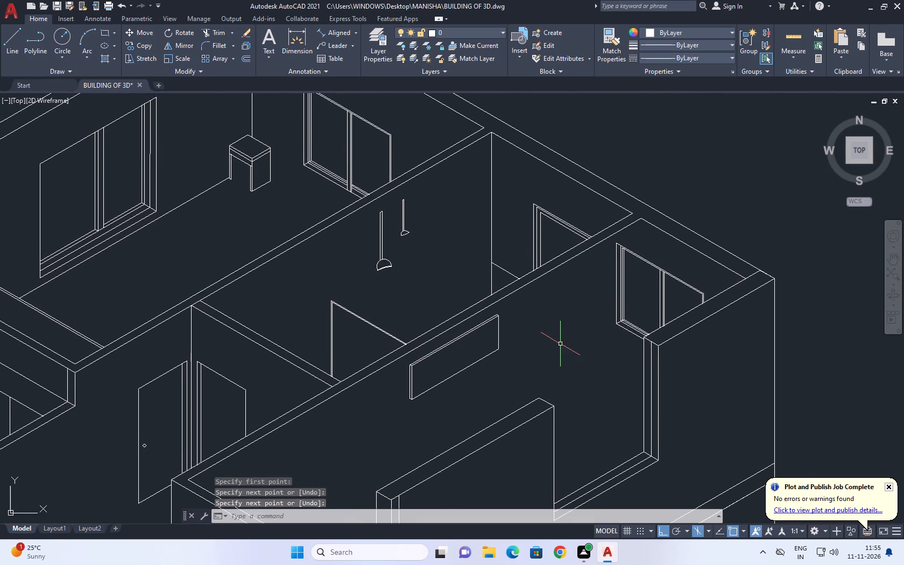
{"action": "key", "text": "l"}
{"action": "key", "text": "space"}
{"action": "scroll", "coordinate": [409, 407], "scroll_direction": "up", "scroll_amount": 2}
{"action": "left_click", "coordinate": [415, 392]}
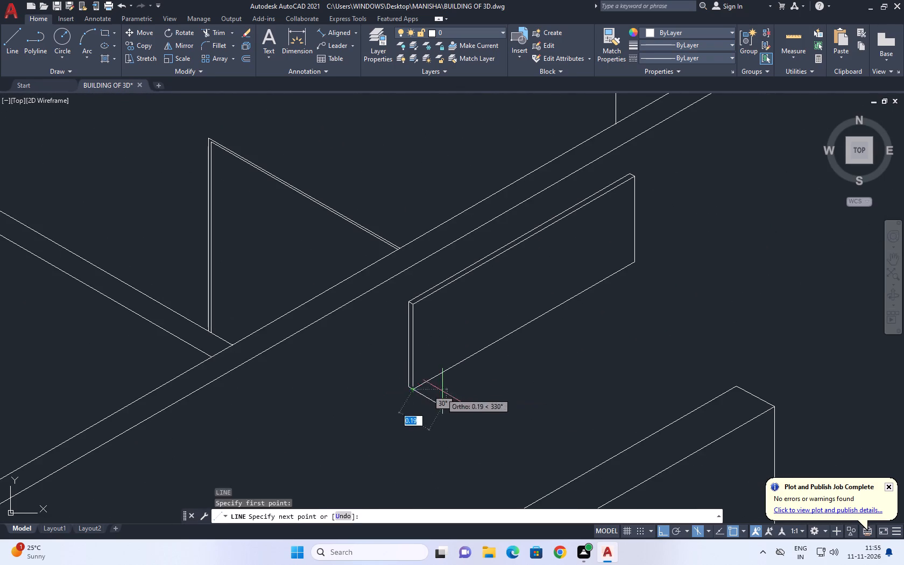
{"action": "scroll", "coordinate": [449, 387], "scroll_direction": "down", "scroll_amount": 2}
{"action": "scroll", "coordinate": [484, 412], "scroll_direction": "up", "scroll_amount": 2}
{"action": "scroll", "coordinate": [515, 442], "scroll_direction": "up", "scroll_amount": 2}
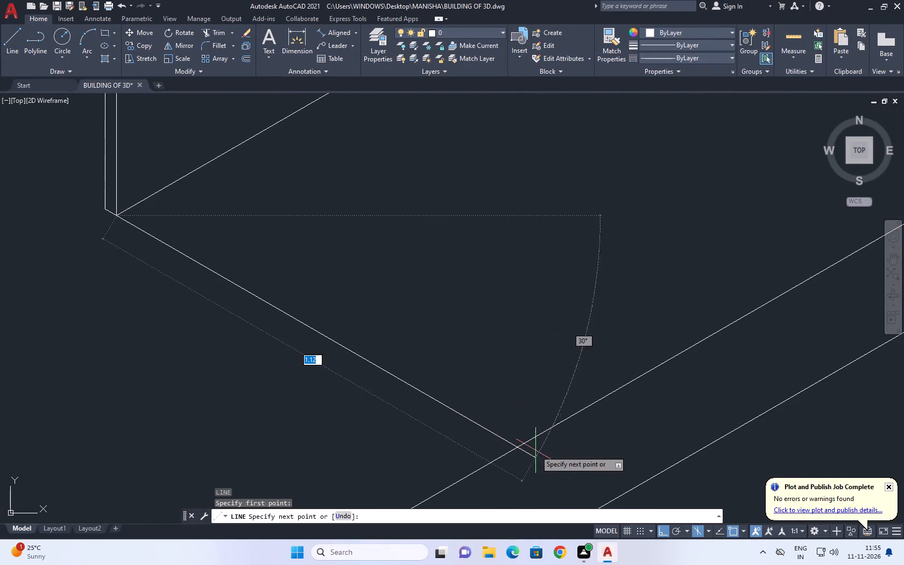
{"action": "left_click", "coordinate": [557, 460]}
{"action": "key", "text": "space"}
{"action": "scroll", "coordinate": [496, 350], "scroll_direction": "down", "scroll_amount": 3}
{"action": "middle_click_drag", "start_coordinate": [562, 288], "coordinate": [519, 305]}
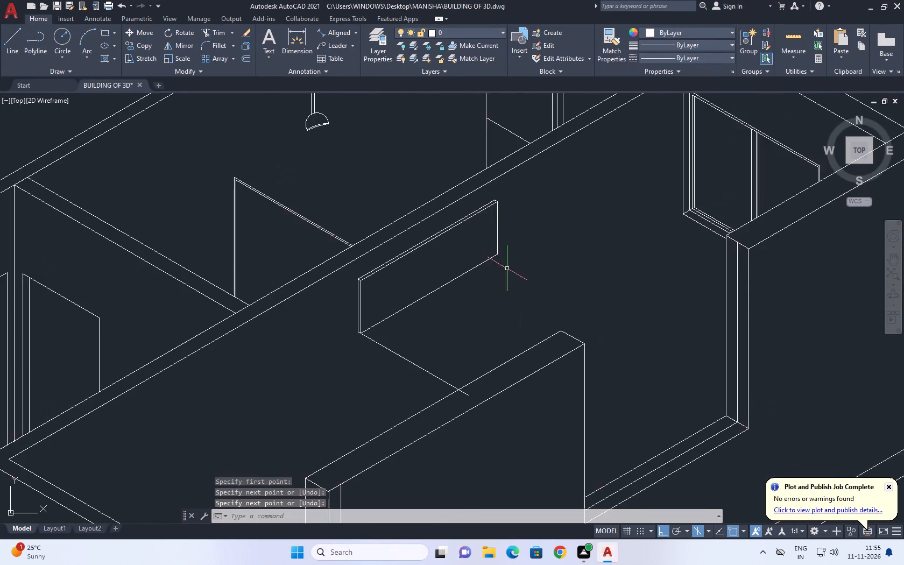
Draw a line projecting at 330° into the room from the panel's far lower front corner.
{"action": "key", "text": "space"}
{"action": "scroll", "coordinate": [502, 256], "scroll_direction": "up", "scroll_amount": 2}
{"action": "left_click", "coordinate": [491, 251]}
{"action": "scroll", "coordinate": [514, 262], "scroll_direction": "down", "scroll_amount": 1}
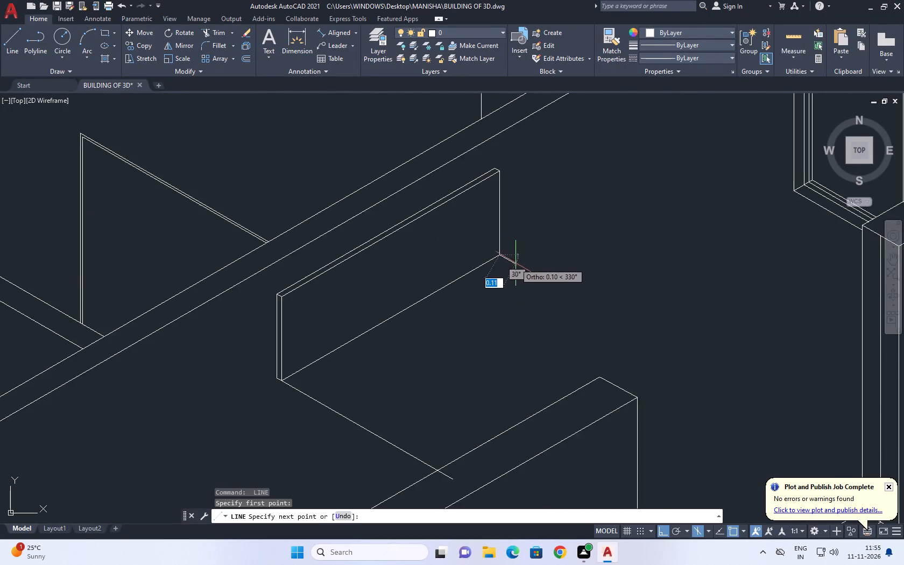
{"action": "scroll", "coordinate": [515, 264], "scroll_direction": "down", "scroll_amount": 1}
{"action": "scroll", "coordinate": [589, 305], "scroll_direction": "up", "scroll_amount": 1}
{"action": "left_click", "coordinate": [600, 332]}
{"action": "key", "text": "space"}
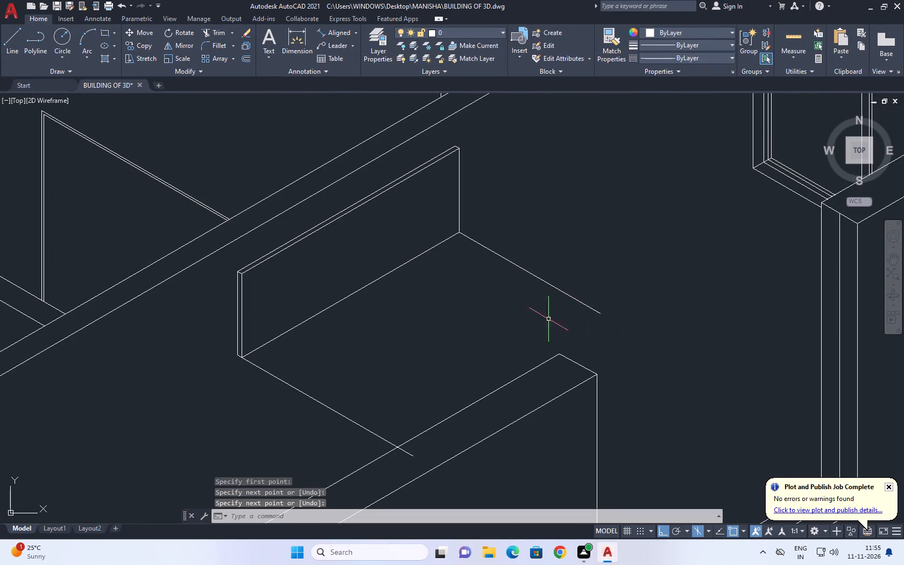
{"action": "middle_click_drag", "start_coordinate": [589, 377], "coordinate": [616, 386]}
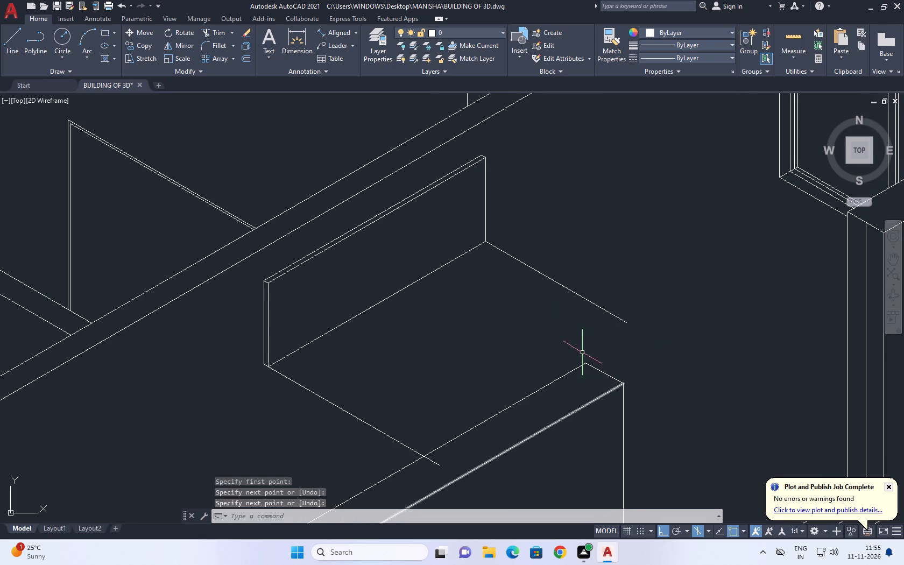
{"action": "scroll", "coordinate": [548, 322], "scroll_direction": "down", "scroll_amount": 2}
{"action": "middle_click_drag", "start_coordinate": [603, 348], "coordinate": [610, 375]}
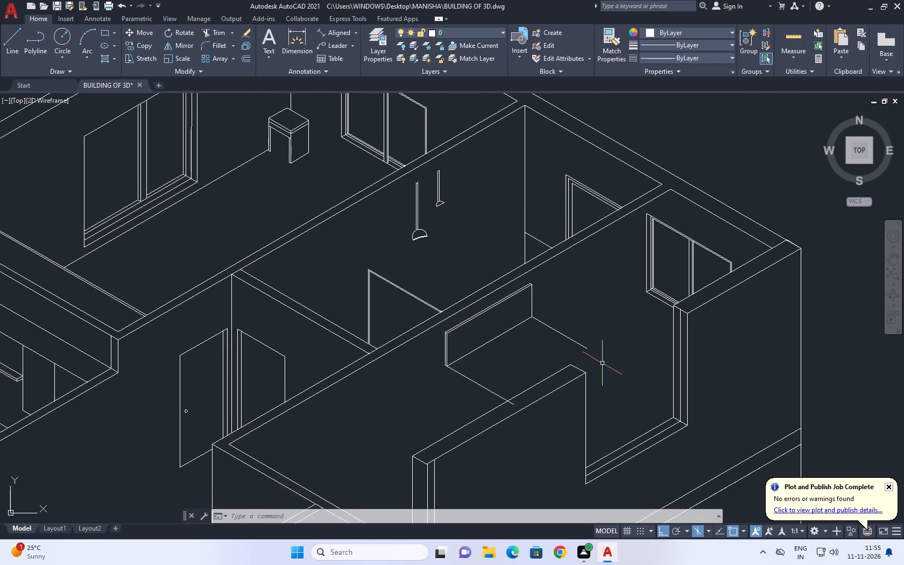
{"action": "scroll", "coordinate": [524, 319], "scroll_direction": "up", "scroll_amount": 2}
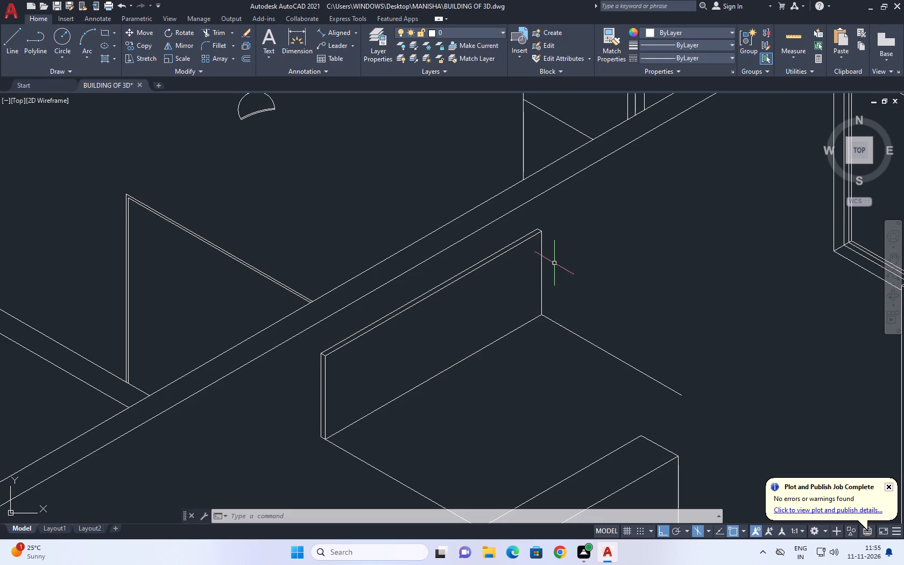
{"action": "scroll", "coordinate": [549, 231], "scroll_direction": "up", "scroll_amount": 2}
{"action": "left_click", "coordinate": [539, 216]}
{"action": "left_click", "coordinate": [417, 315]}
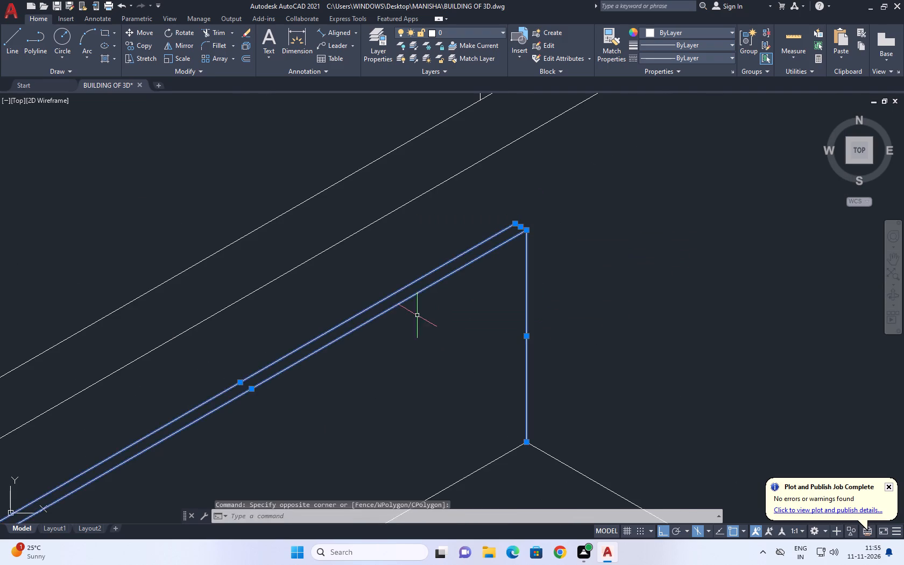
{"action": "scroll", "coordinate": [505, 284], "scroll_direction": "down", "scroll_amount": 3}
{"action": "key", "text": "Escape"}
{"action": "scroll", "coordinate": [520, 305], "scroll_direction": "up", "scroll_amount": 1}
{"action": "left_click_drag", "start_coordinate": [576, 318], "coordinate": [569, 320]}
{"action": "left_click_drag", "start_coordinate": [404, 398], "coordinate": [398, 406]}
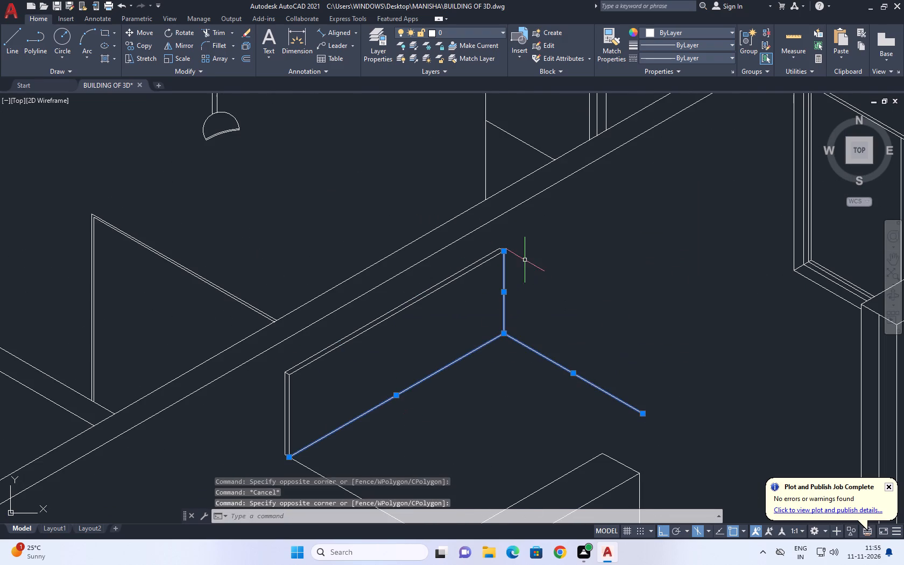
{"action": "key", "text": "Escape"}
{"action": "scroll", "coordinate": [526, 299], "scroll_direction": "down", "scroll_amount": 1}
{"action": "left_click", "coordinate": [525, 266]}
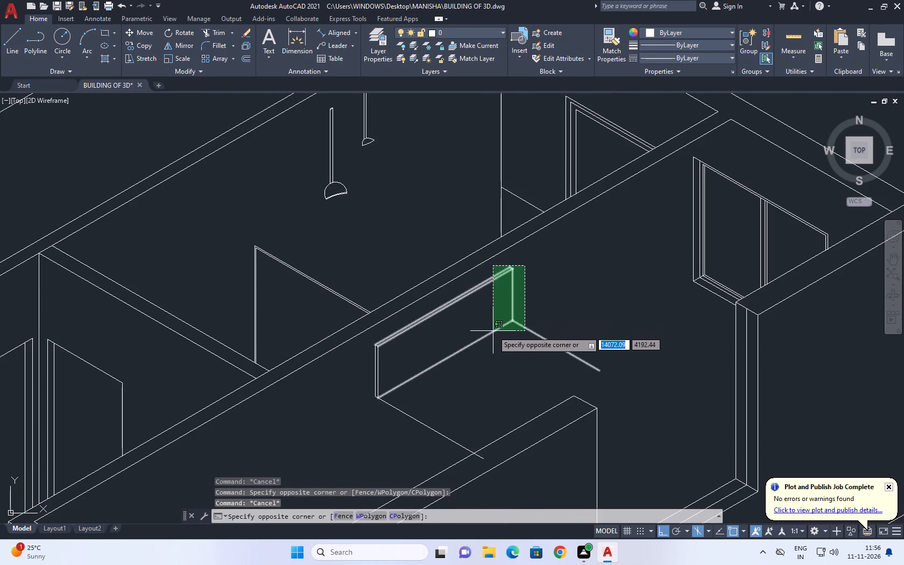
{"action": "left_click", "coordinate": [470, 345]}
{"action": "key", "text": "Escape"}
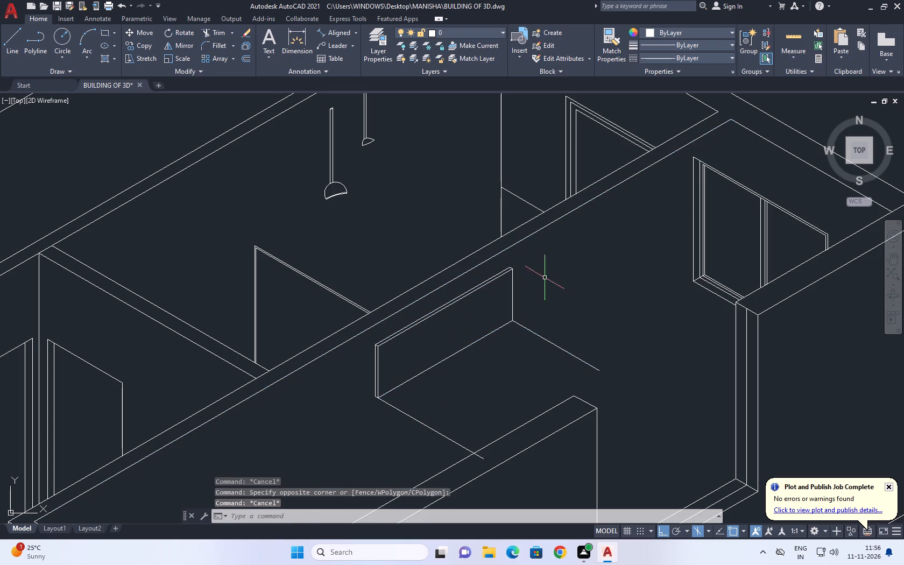
Scale the whole panel and its two projecting lines freehand to less than half size, about a point on the panel's lower edge.
{"action": "left_click", "coordinate": [546, 277]}
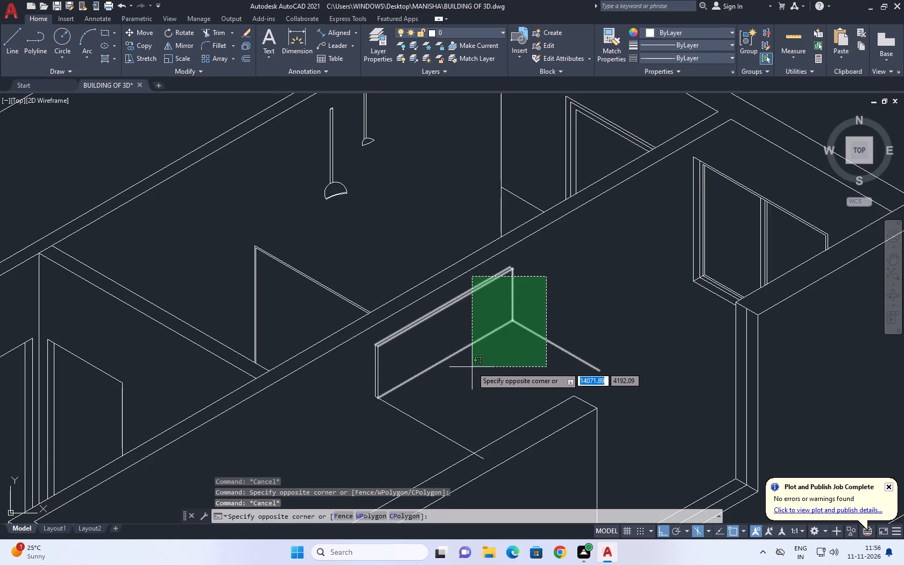
{"action": "left_click", "coordinate": [473, 367]}
{"action": "scroll", "coordinate": [501, 267], "scroll_direction": "up", "scroll_amount": 4}
{"action": "left_click", "coordinate": [592, 264]}
{"action": "left_click_drag", "start_coordinate": [495, 319], "coordinate": [489, 329]}
{"action": "scroll", "coordinate": [549, 271], "scroll_direction": "up", "scroll_amount": 1}
{"action": "scroll", "coordinate": [549, 271], "scroll_direction": "down", "scroll_amount": 5}
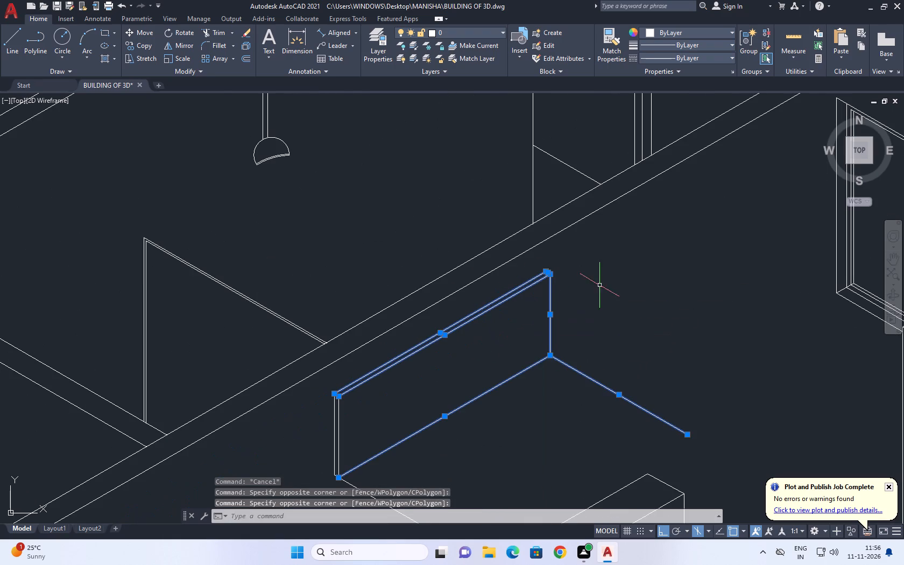
{"action": "middle_click_drag", "start_coordinate": [469, 368], "coordinate": [587, 224]}
{"action": "left_click_drag", "start_coordinate": [470, 343], "coordinate": [469, 348]}
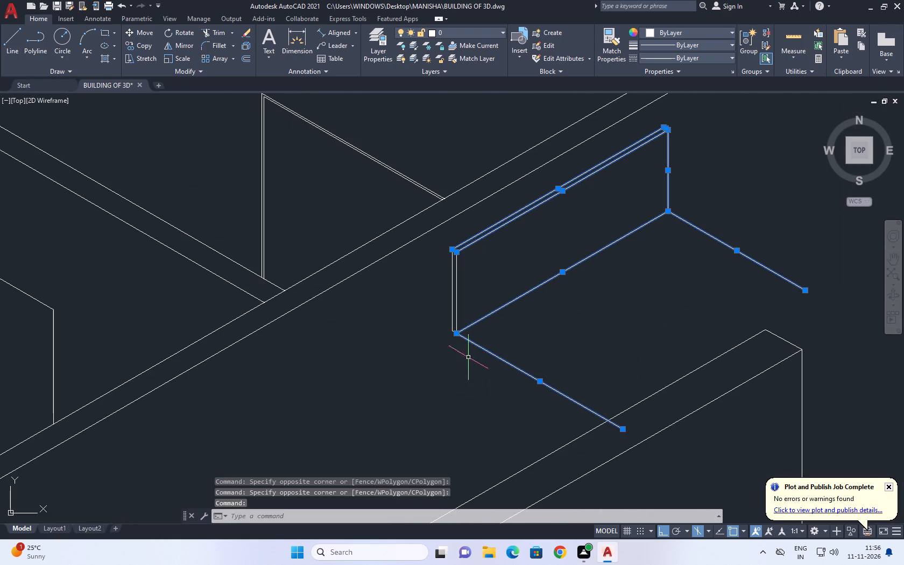
{"action": "left_click", "coordinate": [482, 286]}
{"action": "left_click", "coordinate": [435, 351]}
{"action": "scroll", "coordinate": [471, 255], "scroll_direction": "up", "scroll_amount": 3}
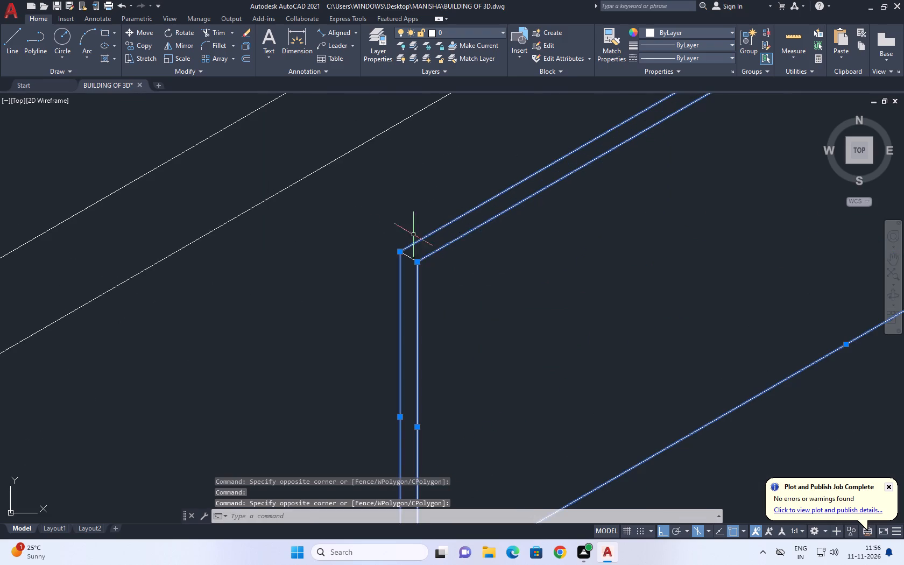
{"action": "left_click", "coordinate": [367, 222]}
{"action": "left_click_drag", "start_coordinate": [448, 303], "coordinate": [457, 319]}
{"action": "scroll", "coordinate": [455, 302], "scroll_direction": "down", "scroll_amount": 6}
{"action": "key", "text": "s"}
{"action": "key", "text": "c"}
{"action": "key", "text": "space"}
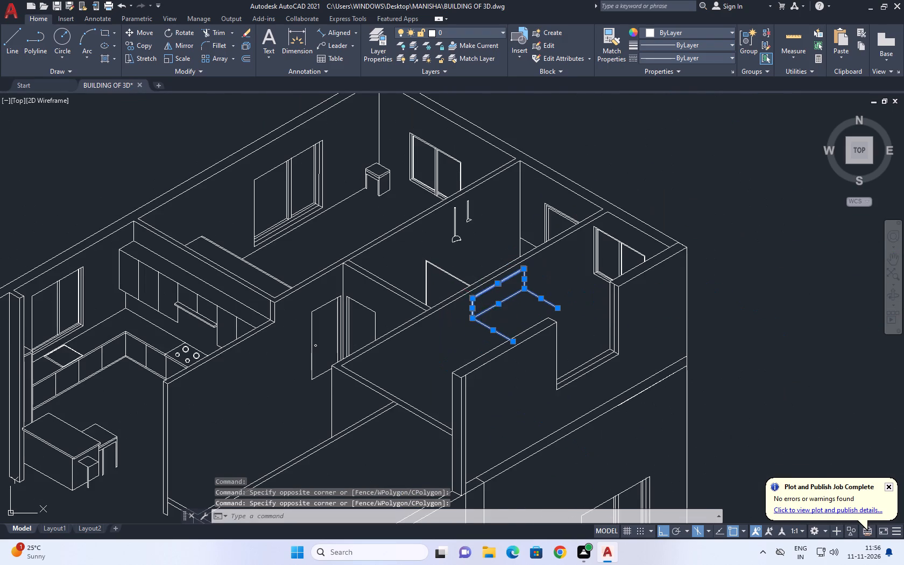
{"action": "scroll", "coordinate": [476, 306], "scroll_direction": "up", "scroll_amount": 4}
{"action": "left_click", "coordinate": [458, 361]}
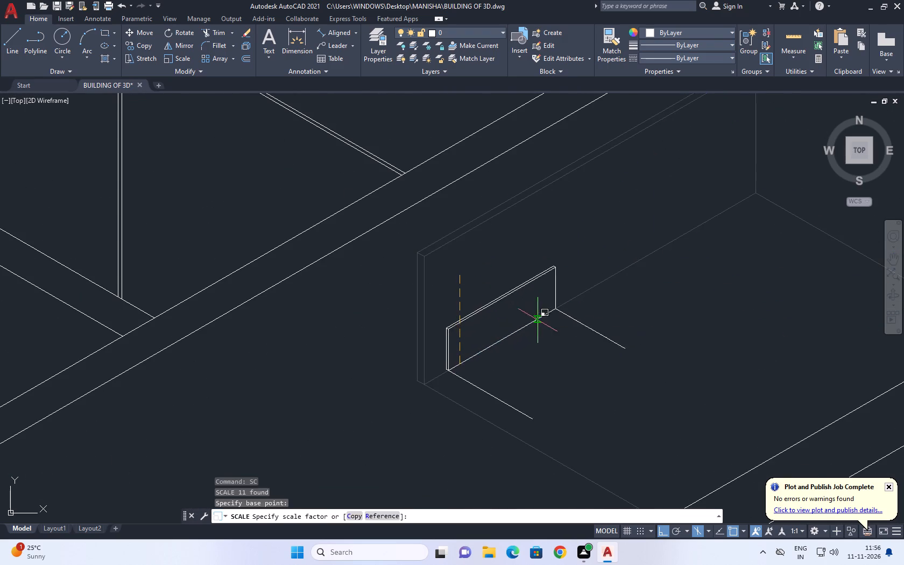
{"action": "left_click", "coordinate": [546, 301]}
Draw a line about 0.6 long on the top isoplane, parallel to the panel and beyond the ends of the two projecting lines.
{"action": "middle_click_drag", "start_coordinate": [623, 335], "coordinate": [570, 183]}
{"action": "scroll", "coordinate": [545, 233], "scroll_direction": "down", "scroll_amount": 1}
{"action": "middle_click_drag", "start_coordinate": [547, 237], "coordinate": [549, 239]}
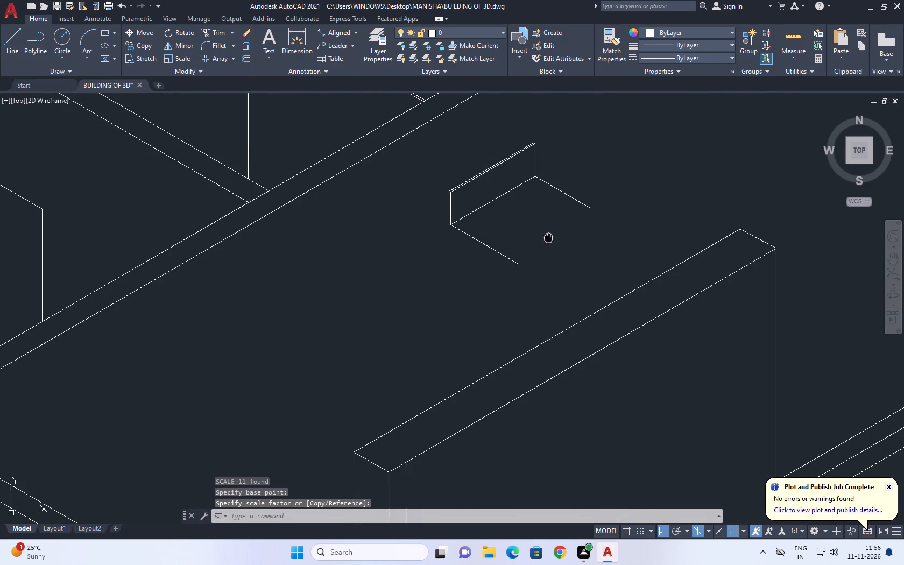
{"action": "middle_click_drag", "start_coordinate": [549, 239], "coordinate": [561, 276]}
{"action": "key", "text": "l"}
{"action": "key", "text": "space"}
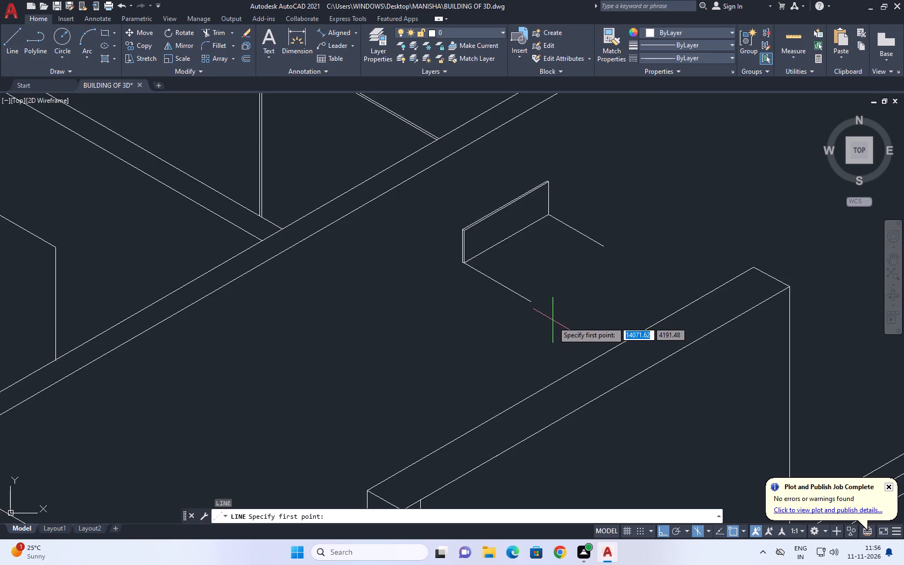
{"action": "scroll", "coordinate": [553, 322], "scroll_direction": "up", "scroll_amount": 1}
{"action": "left_click_drag", "start_coordinate": [553, 322], "coordinate": [566, 322]}
{"action": "key", "text": "F5"}
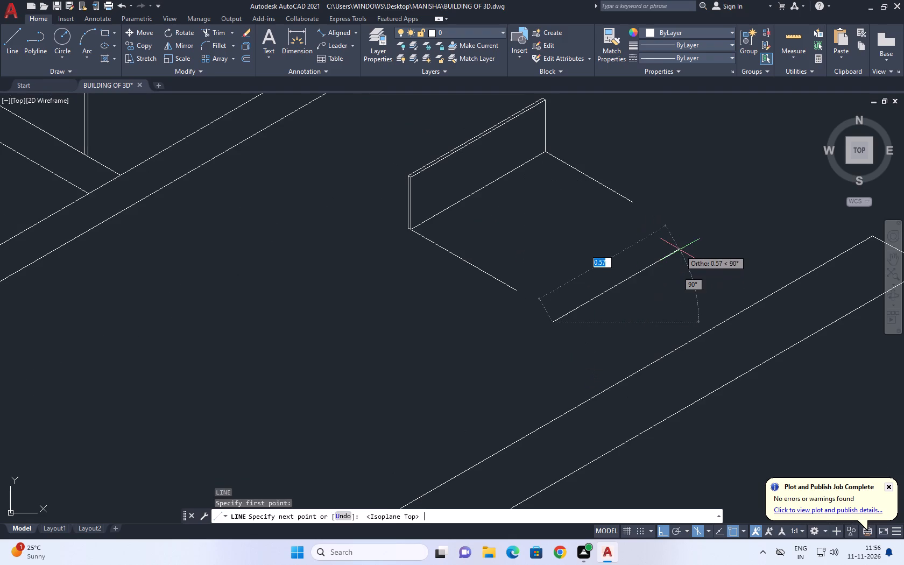
{"action": "left_click", "coordinate": [696, 242]}
{"action": "key", "text": "Escape"}
Join the far projecting line to the outer parallel line with a zero-radius Fillet.
{"action": "key", "text": "f"}
{"action": "key", "text": "space"}
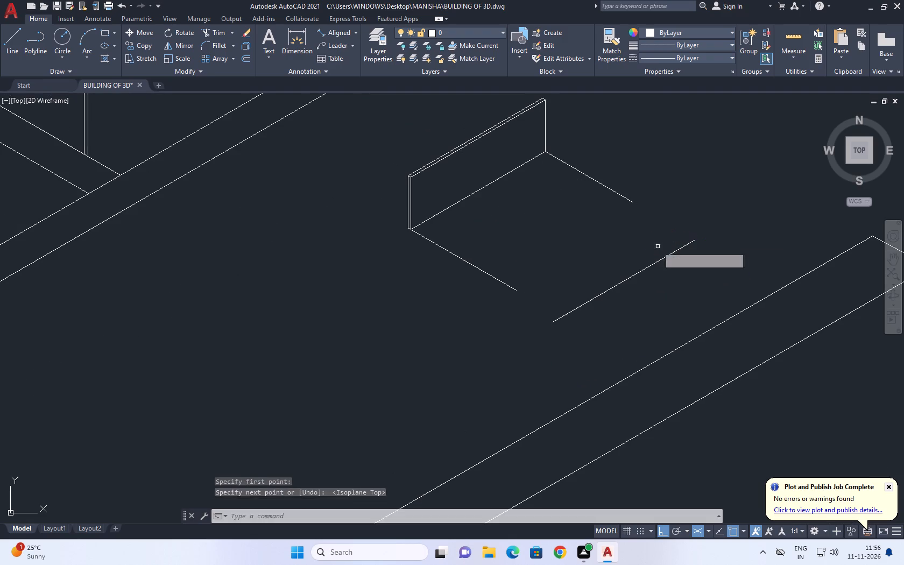
{"action": "left_click", "coordinate": [628, 200]}
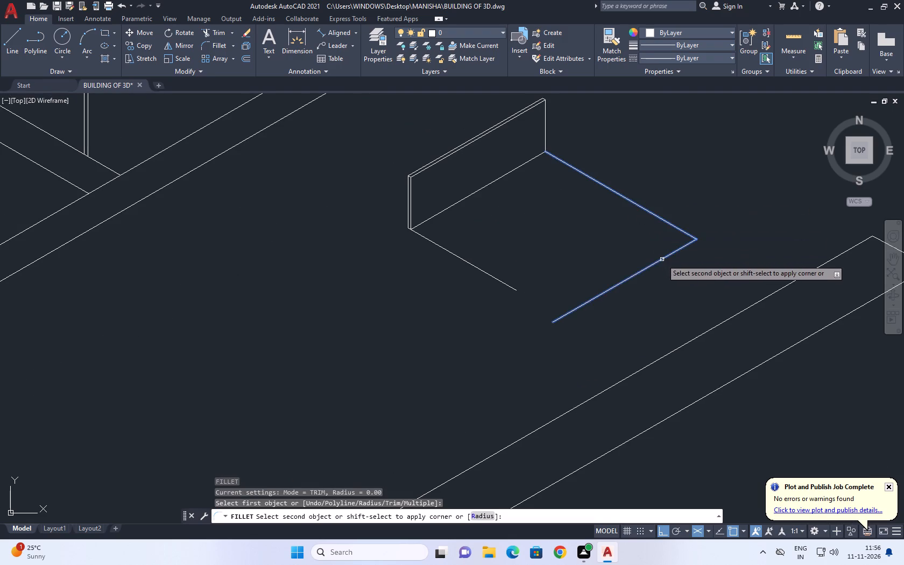
{"action": "left_click", "coordinate": [662, 259]}
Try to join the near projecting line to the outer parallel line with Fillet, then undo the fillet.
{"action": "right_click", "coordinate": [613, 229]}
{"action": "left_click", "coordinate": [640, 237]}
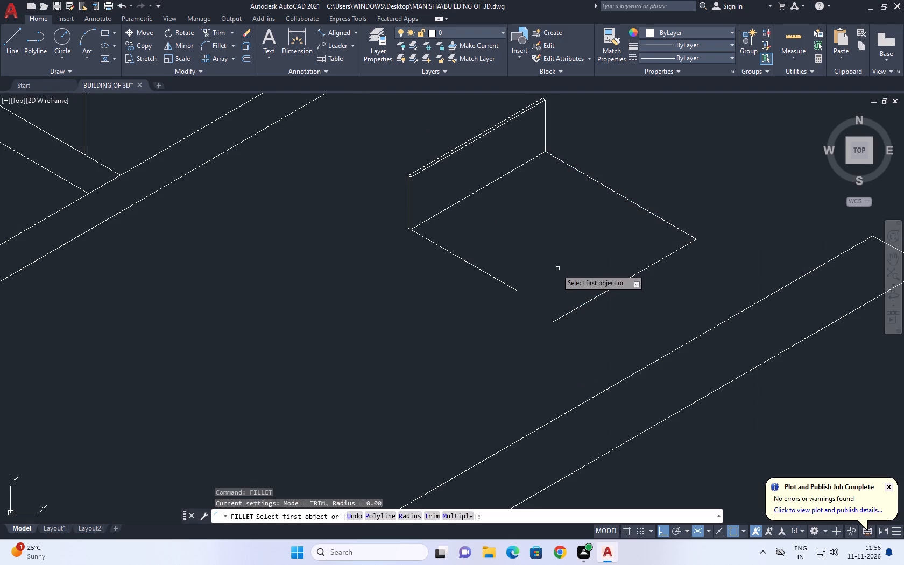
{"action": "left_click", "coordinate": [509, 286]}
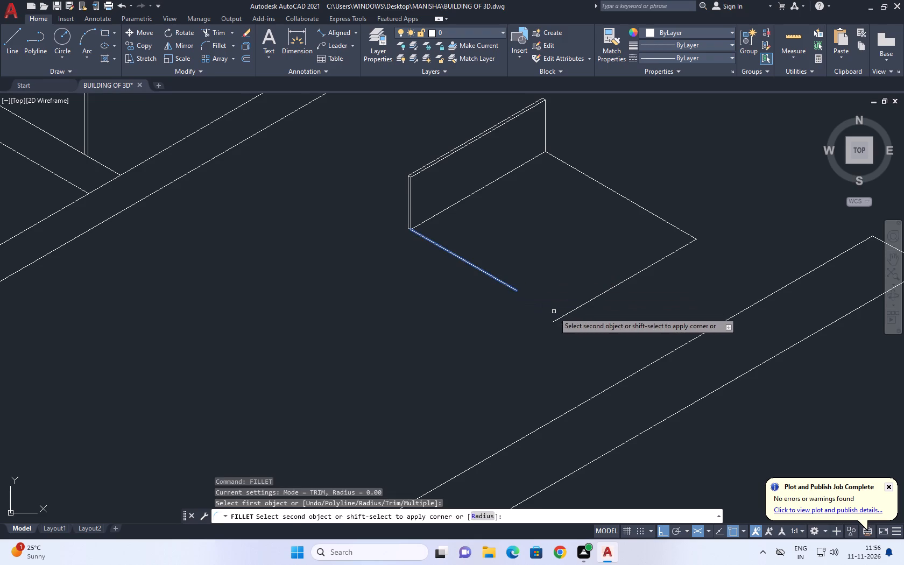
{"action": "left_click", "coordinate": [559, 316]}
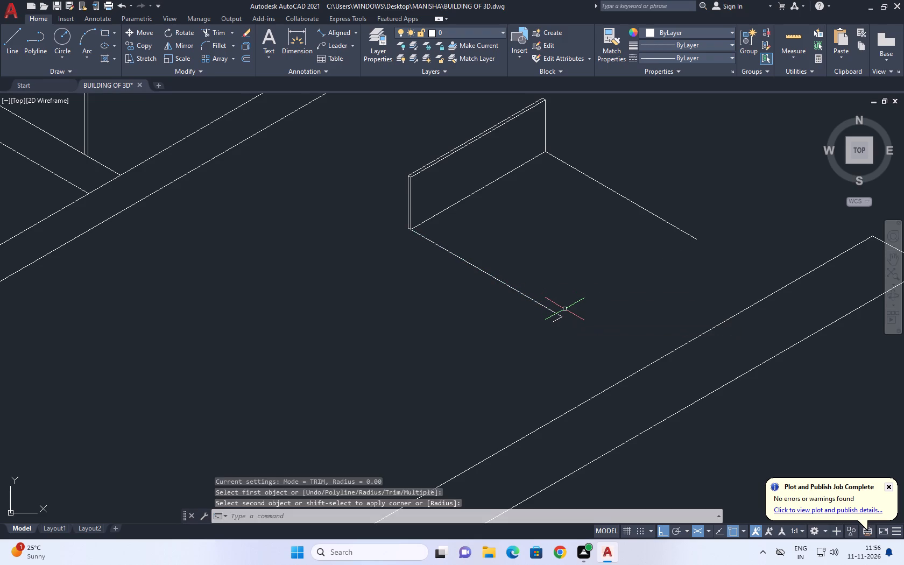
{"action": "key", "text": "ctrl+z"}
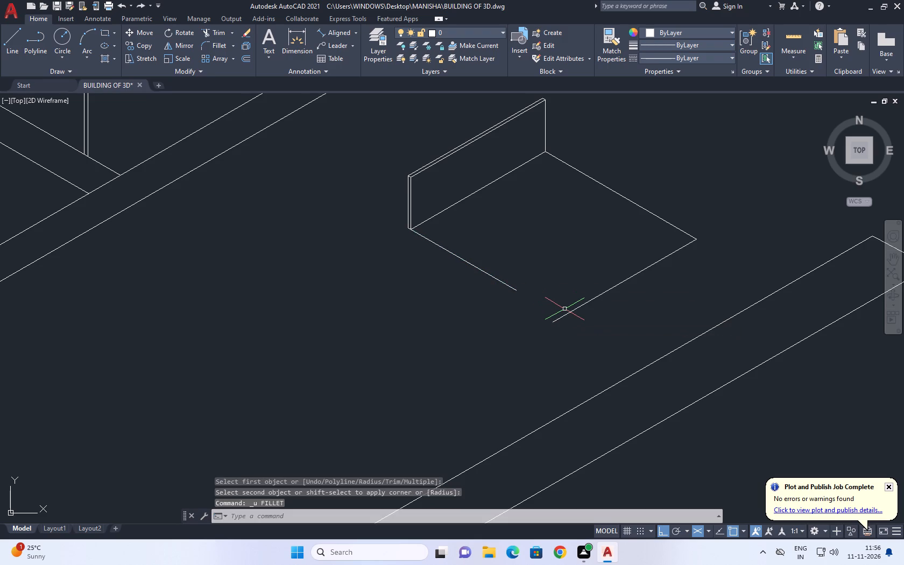
Join the near projecting line to the outer parallel line with a zero-radius Fillet, keeping the edge between the projecting lines.
{"action": "type", "text": "F"}
{"action": "key", "text": "space"}
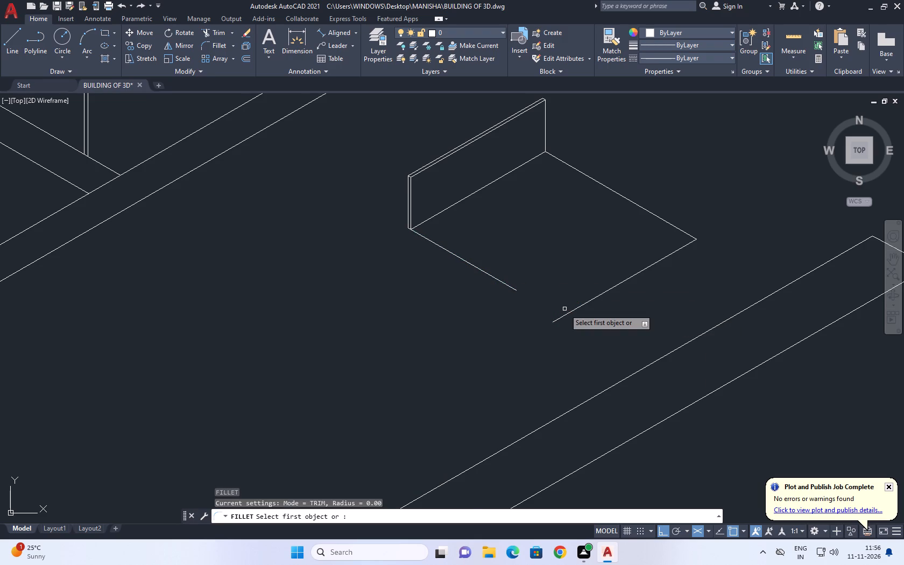
{"action": "left_click", "coordinate": [516, 289]}
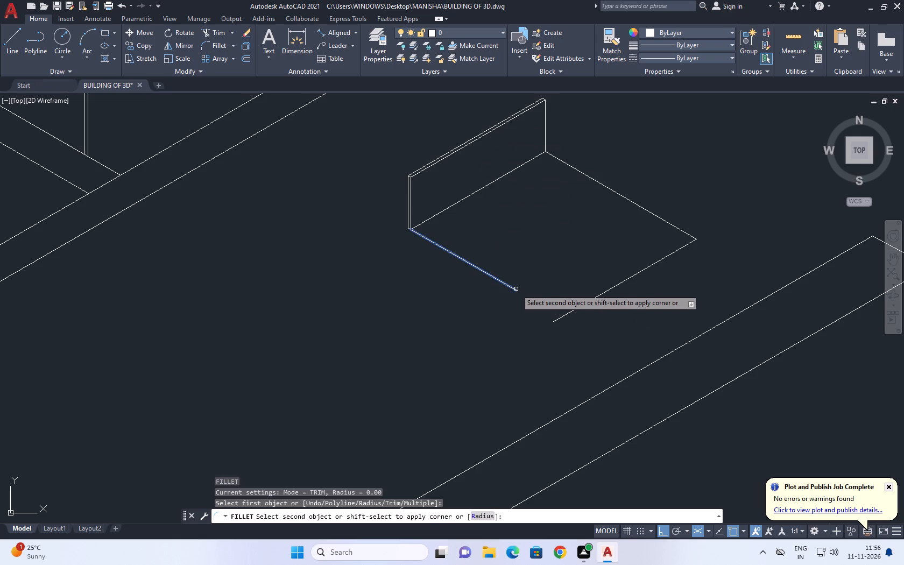
{"action": "left_click", "coordinate": [567, 314]}
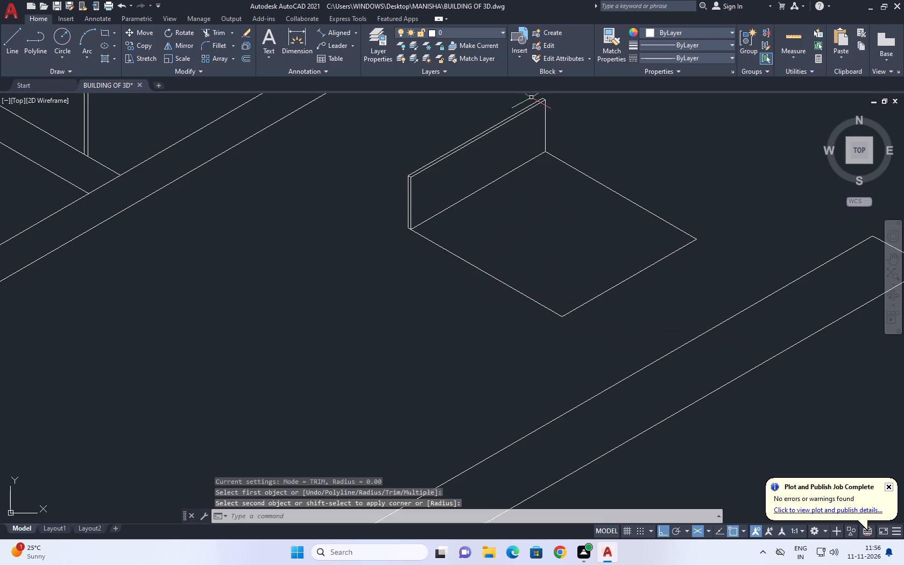
Draw a 0.1 vertical edge down from the base corner below the panel, after trying and undoing lengths of 0.2 and 1.
{"action": "scroll", "coordinate": [370, 195], "scroll_direction": "down", "scroll_amount": 1}
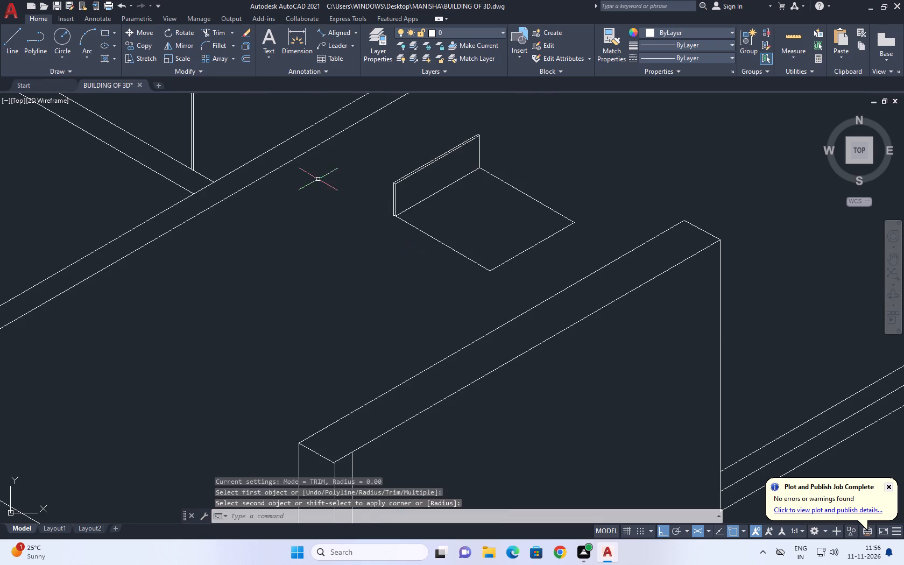
{"action": "left_click", "coordinate": [18, 48]}
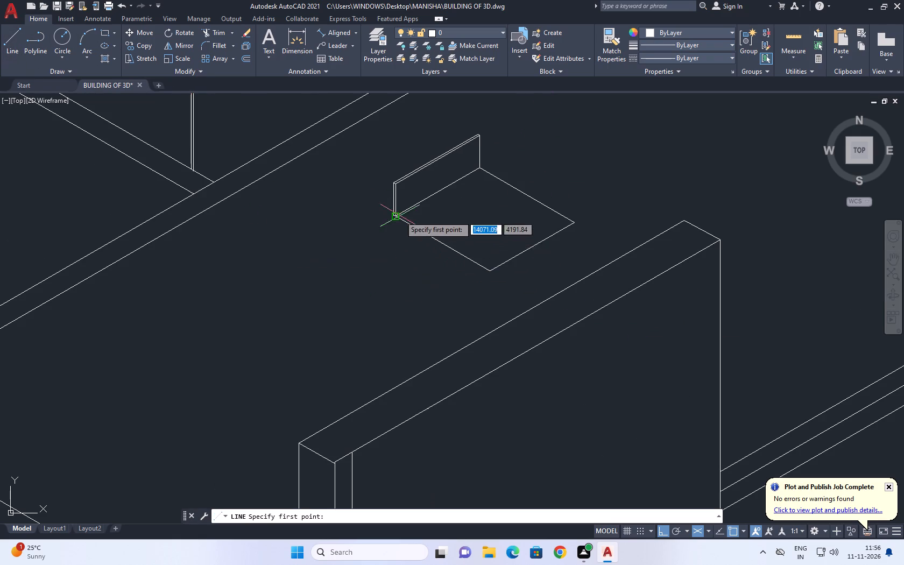
{"action": "scroll", "coordinate": [400, 216], "scroll_direction": "up", "scroll_amount": 3}
{"action": "left_click", "coordinate": [369, 214]}
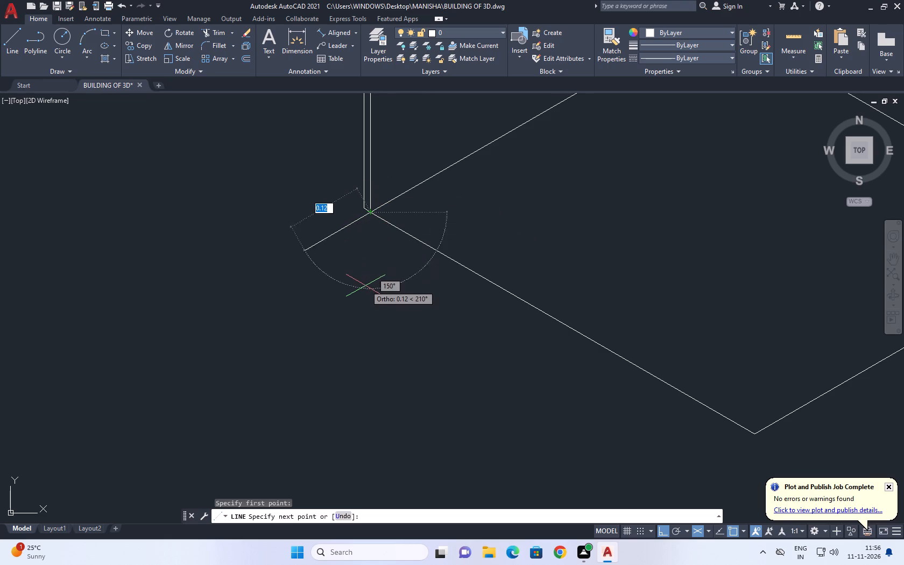
{"action": "key", "text": "F5"}
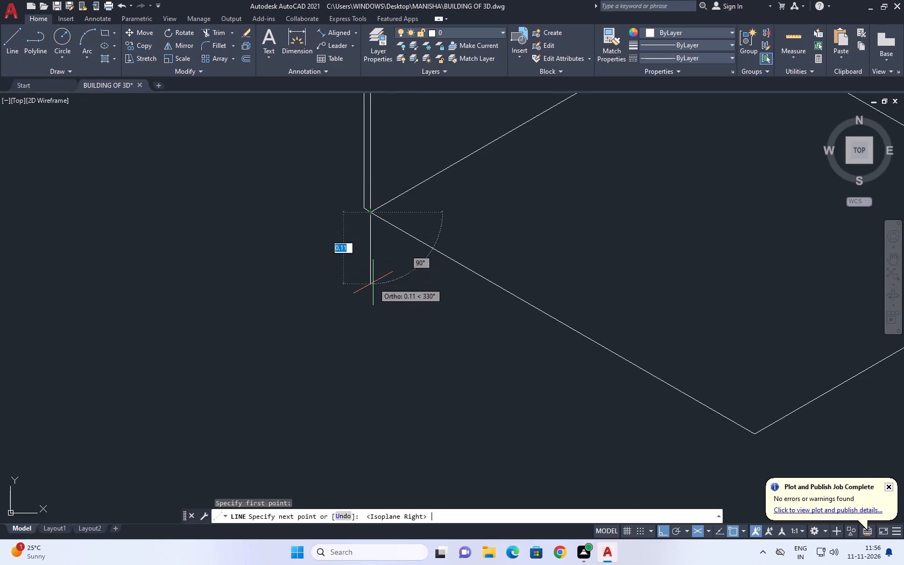
{"action": "scroll", "coordinate": [383, 296], "scroll_direction": "down", "scroll_amount": 1}
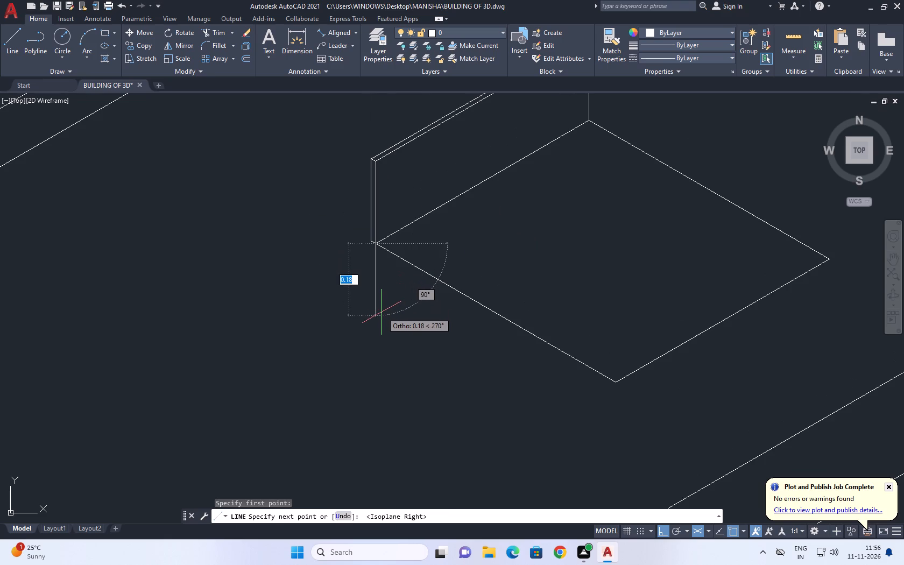
{"action": "type", "text": "0."}
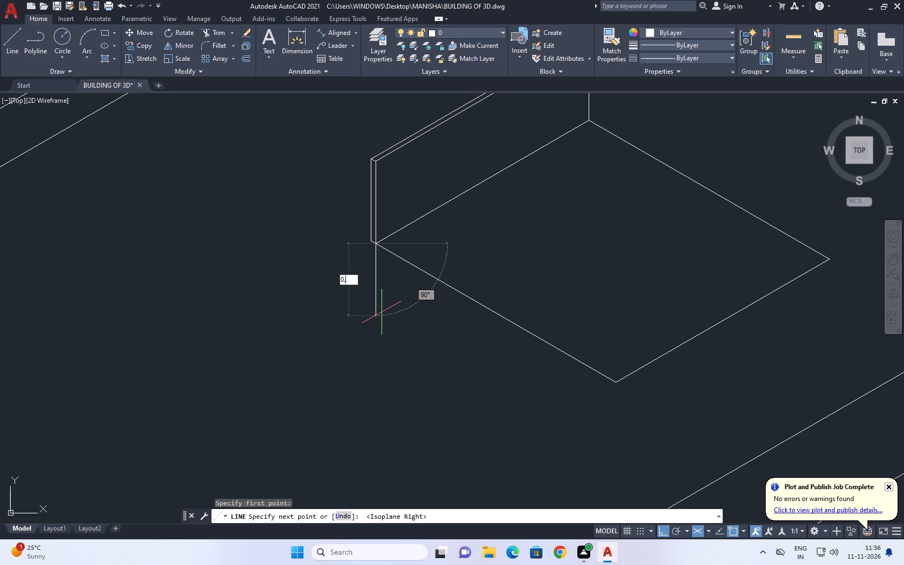
{"action": "key", "text": "2"}
{"action": "key", "text": "Return"}
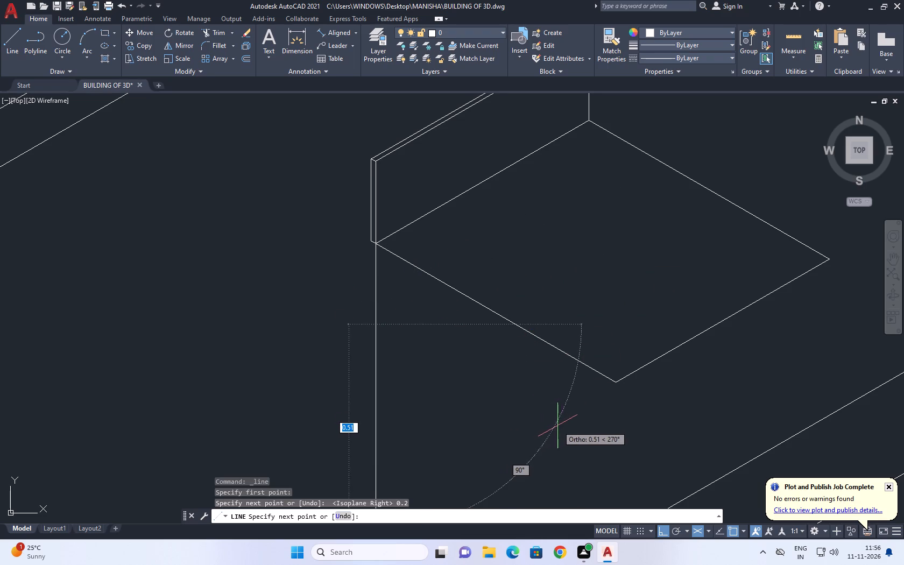
{"action": "key", "text": "F5"}
{"action": "scroll", "coordinate": [563, 422], "scroll_direction": "down", "scroll_amount": 1}
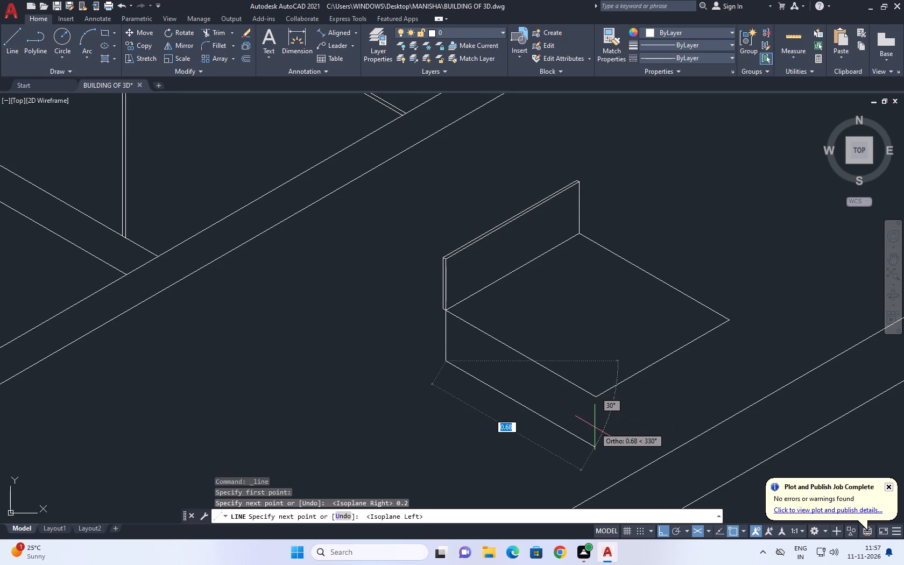
{"action": "key", "text": "ctrl+z"}
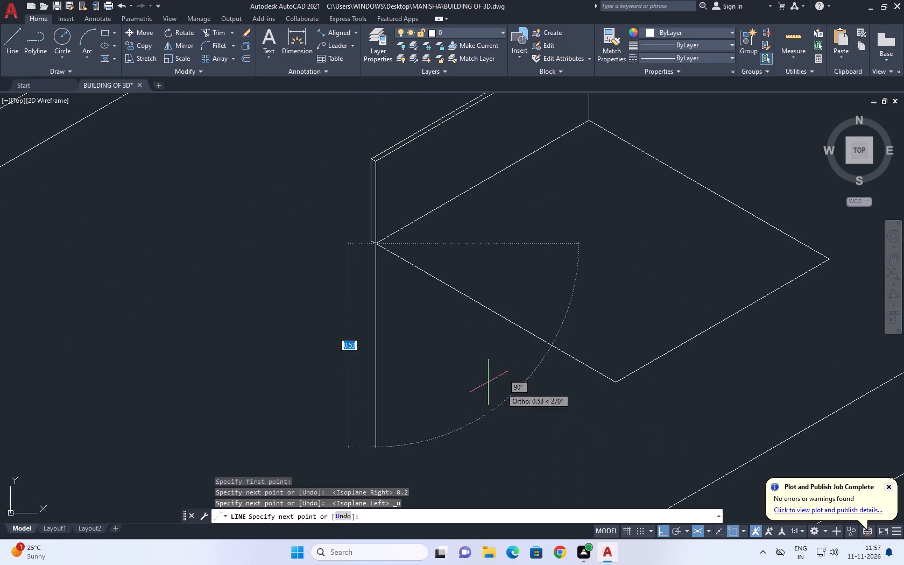
{"action": "key", "text": "1"}
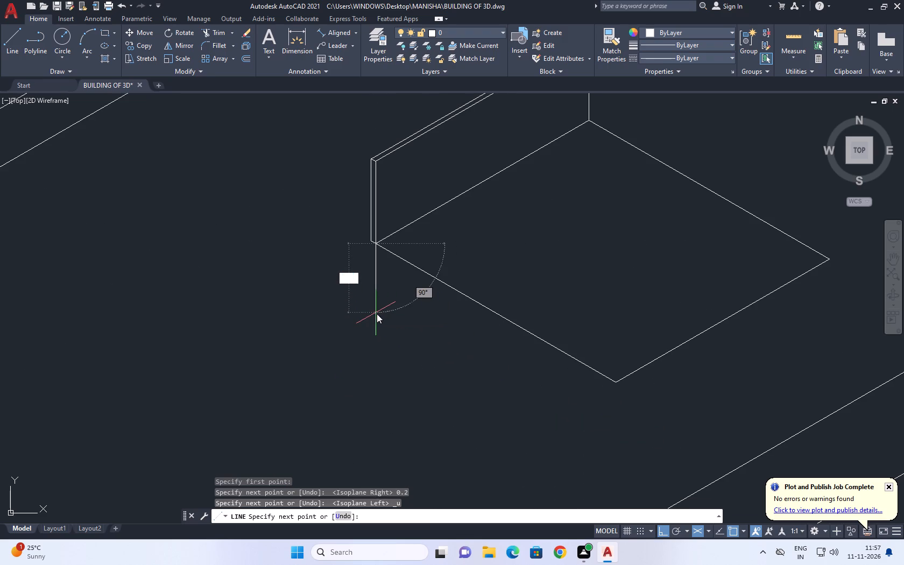
{"action": "key", "text": "Return"}
{"action": "key", "text": "ctrl+z"}
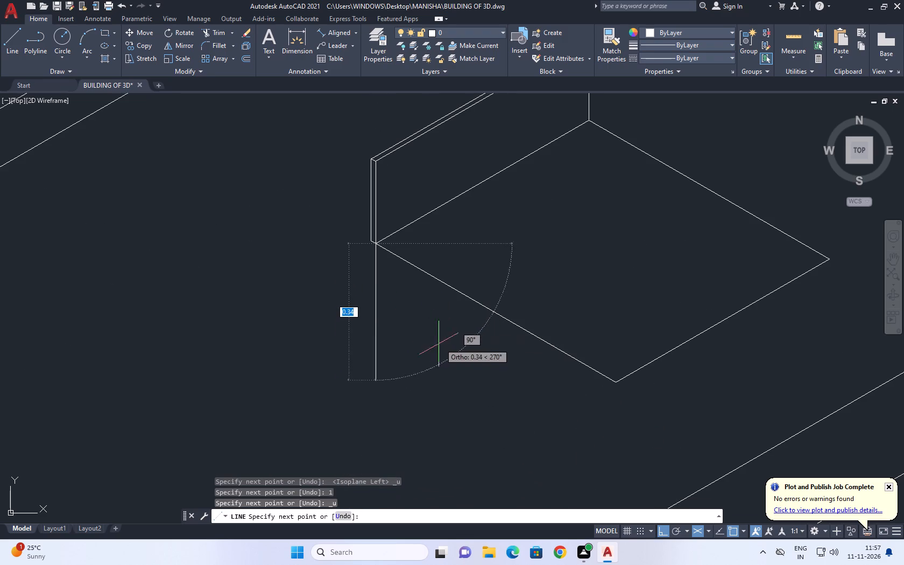
{"action": "key", "text": "0"}
{"action": "type", "text": ".1"}
{"action": "key", "text": "Return"}
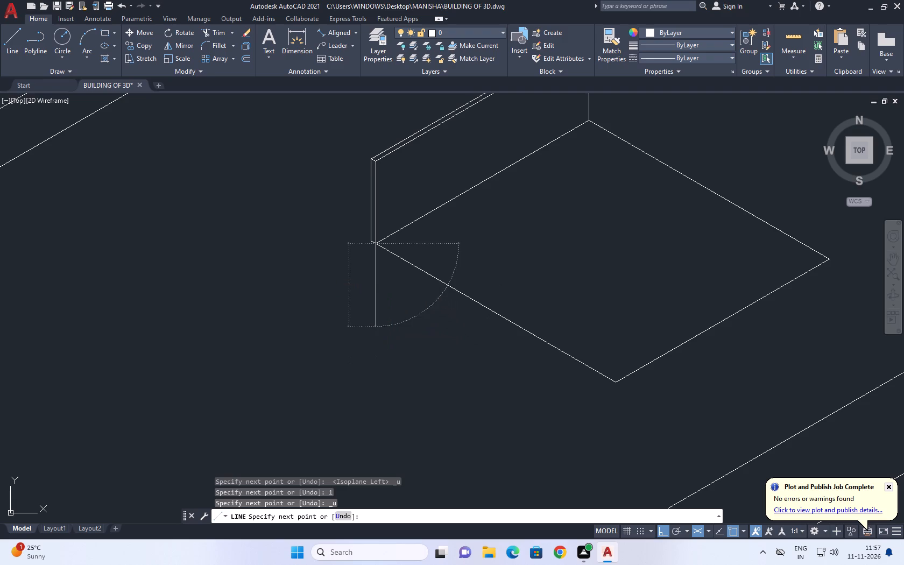
Continue the line on the left isoplane, parallel to the base's near edge and slightly past its front corner.
{"action": "key", "text": "F5"}
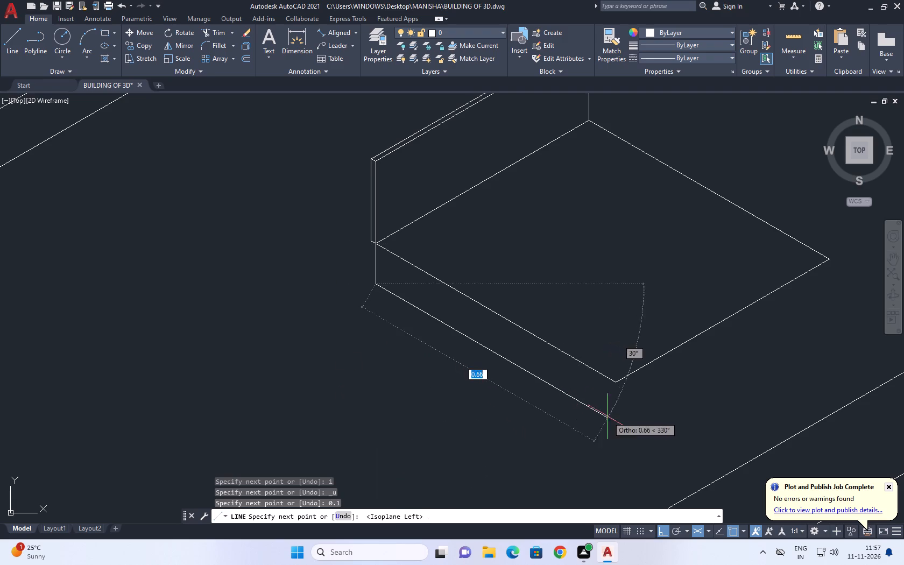
{"action": "left_click", "coordinate": [618, 420]}
{"action": "key", "text": "space"}
Draw a vertical line from the base's front corner down past the new lower edge.
{"action": "key", "text": "space"}
{"action": "left_click", "coordinate": [616, 383]}
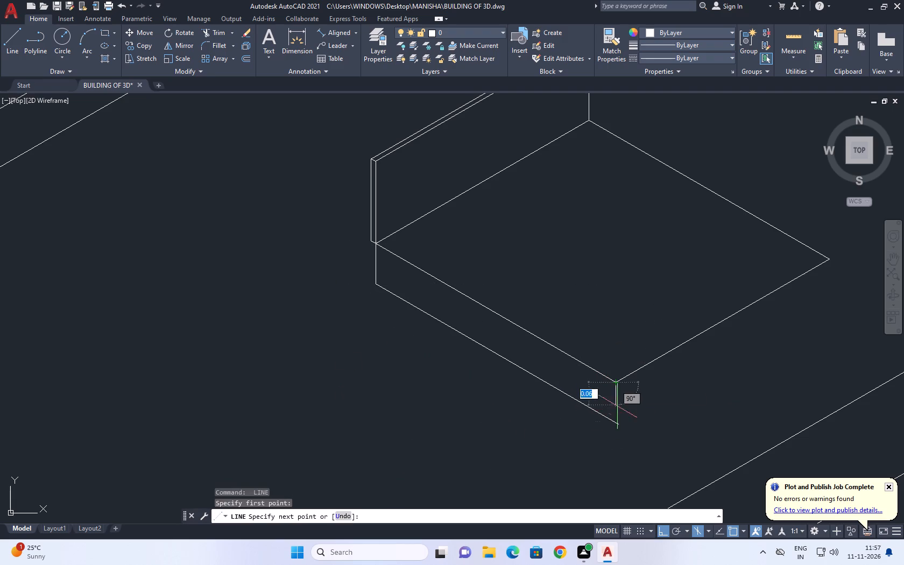
{"action": "left_click", "coordinate": [616, 454]}
{"action": "key", "text": "space"}
Draw the other lower edge on the top isoplane from where the lower edge meets the front vertical, extending beyond the base's outer corner.
{"action": "middle_click_drag", "start_coordinate": [644, 393], "coordinate": [554, 411]}
{"action": "key", "text": "l"}
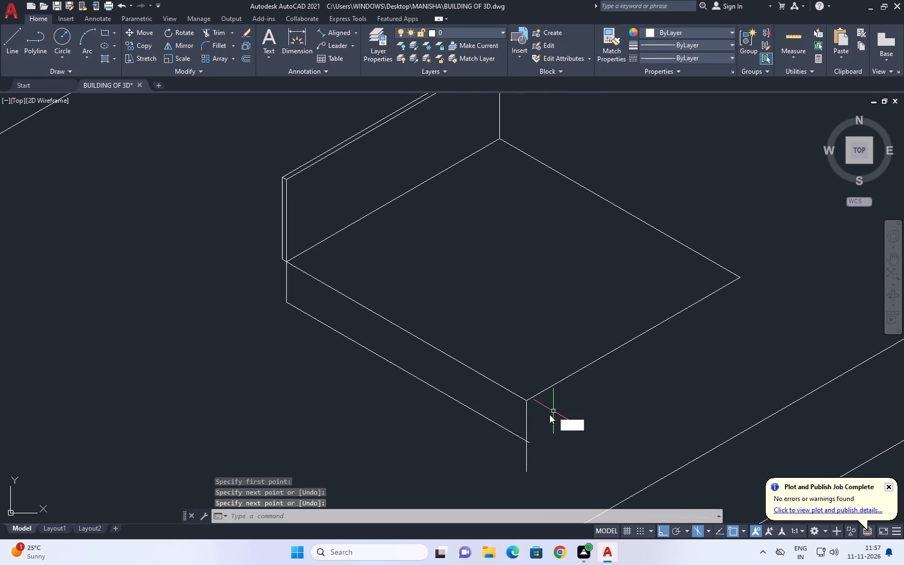
{"action": "key", "text": "space"}
{"action": "scroll", "coordinate": [531, 440], "scroll_direction": "up", "scroll_amount": 2}
{"action": "left_click_drag", "start_coordinate": [517, 443], "coordinate": [521, 437]}
{"action": "scroll", "coordinate": [590, 386], "scroll_direction": "down", "scroll_amount": 2}
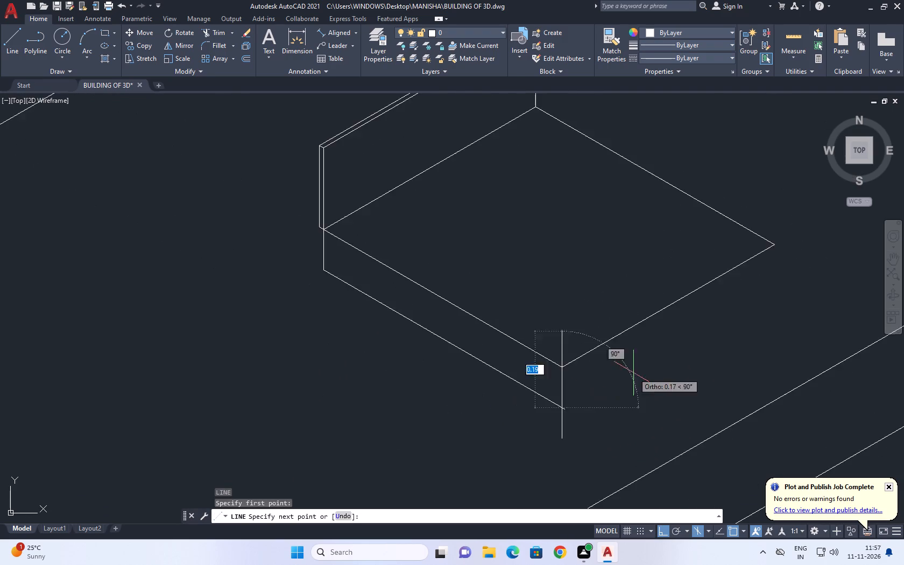
{"action": "middle_click_drag", "start_coordinate": [662, 359], "coordinate": [571, 377]}
{"action": "key", "text": "F5"}
{"action": "left_click", "coordinate": [728, 274]}
{"action": "key", "text": "space"}
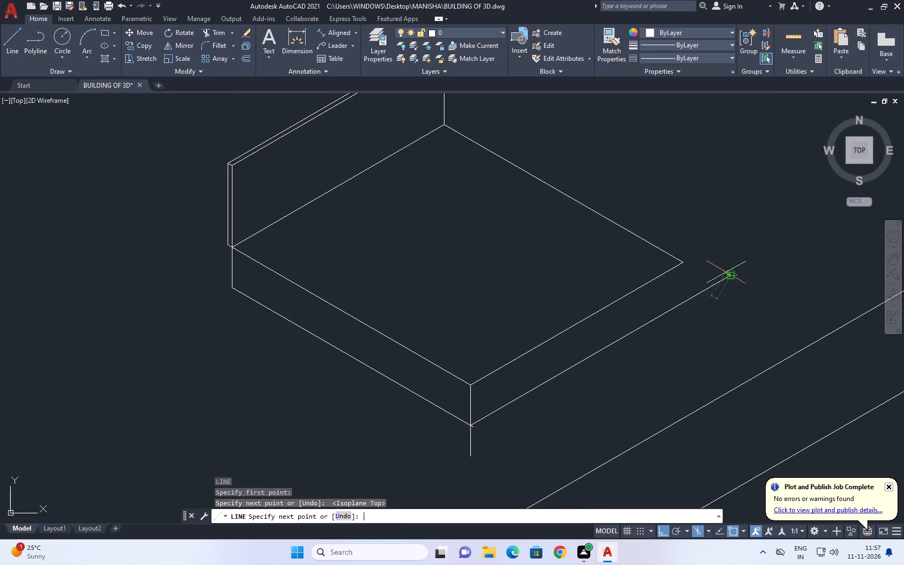
Draw a vertical line on the right isoplane from the base's outer corner down past the second lower edge.
{"action": "key", "text": "space"}
{"action": "left_click", "coordinate": [677, 265]}
{"action": "key", "text": "space"}
{"action": "key", "text": "space"}
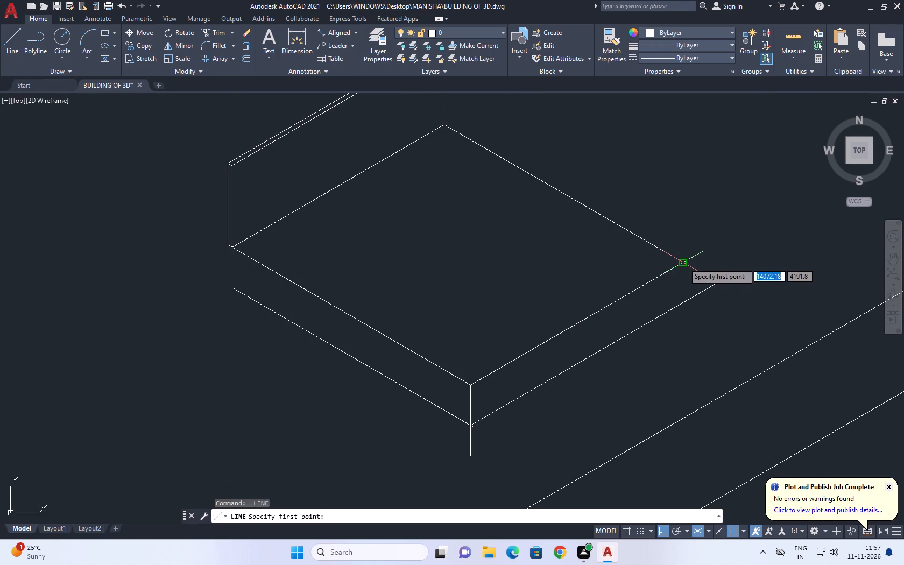
{"action": "left_click", "coordinate": [683, 263]}
{"action": "key", "text": "F5"}
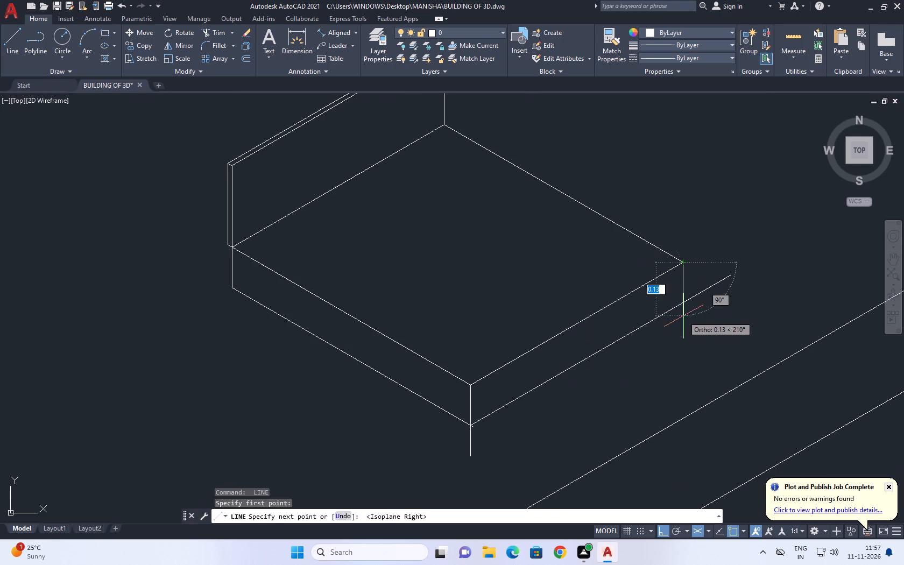
{"action": "left_click", "coordinate": [688, 336]}
{"action": "key", "text": "space"}
Trim the overshooting ends of the lower edges and vertical lines at the base's front and outer corners.
{"action": "type", "text": "TR"}
{"action": "key", "text": "space"}
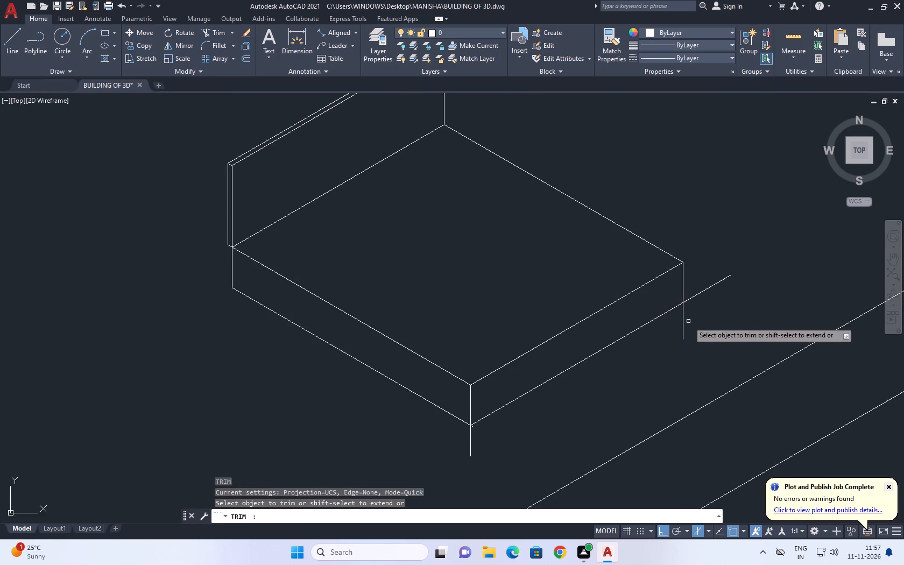
{"action": "left_click", "coordinate": [701, 278]}
{"action": "left_click", "coordinate": [677, 341]}
{"action": "left_click", "coordinate": [474, 456]}
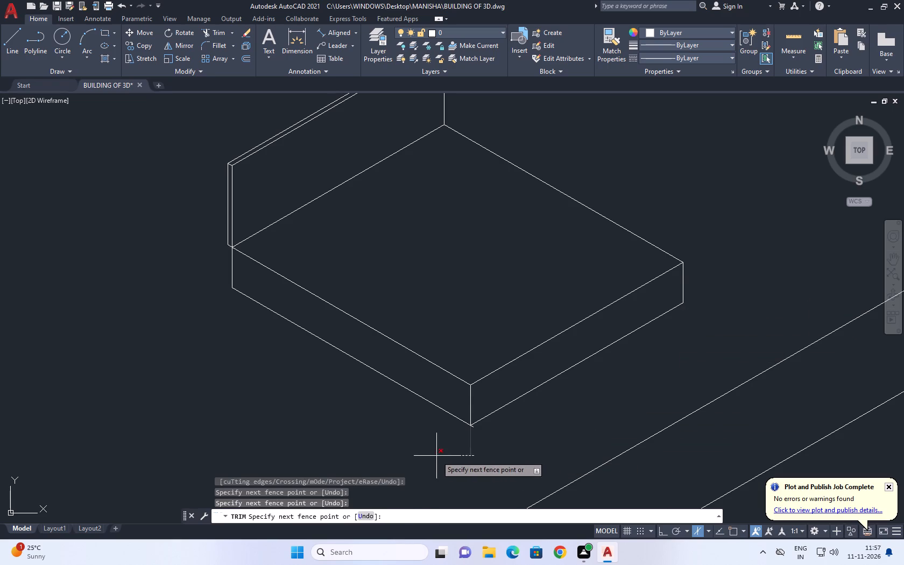
{"action": "left_click", "coordinate": [436, 456]}
{"action": "scroll", "coordinate": [475, 437], "scroll_direction": "up", "scroll_amount": 4}
{"action": "left_click", "coordinate": [477, 386]}
{"action": "left_click", "coordinate": [458, 391]}
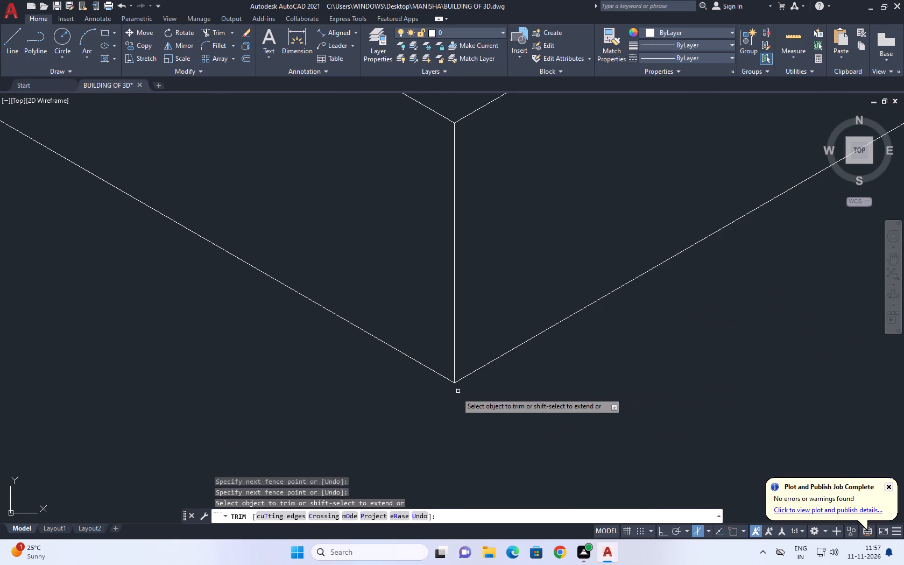
{"action": "scroll", "coordinate": [506, 375], "scroll_direction": "down", "scroll_amount": 6}
{"action": "key", "text": "space"}
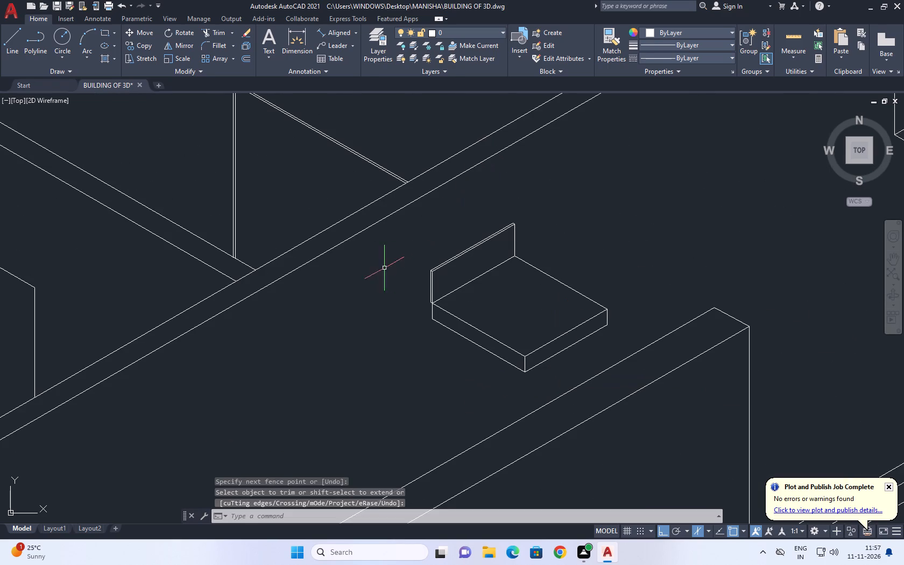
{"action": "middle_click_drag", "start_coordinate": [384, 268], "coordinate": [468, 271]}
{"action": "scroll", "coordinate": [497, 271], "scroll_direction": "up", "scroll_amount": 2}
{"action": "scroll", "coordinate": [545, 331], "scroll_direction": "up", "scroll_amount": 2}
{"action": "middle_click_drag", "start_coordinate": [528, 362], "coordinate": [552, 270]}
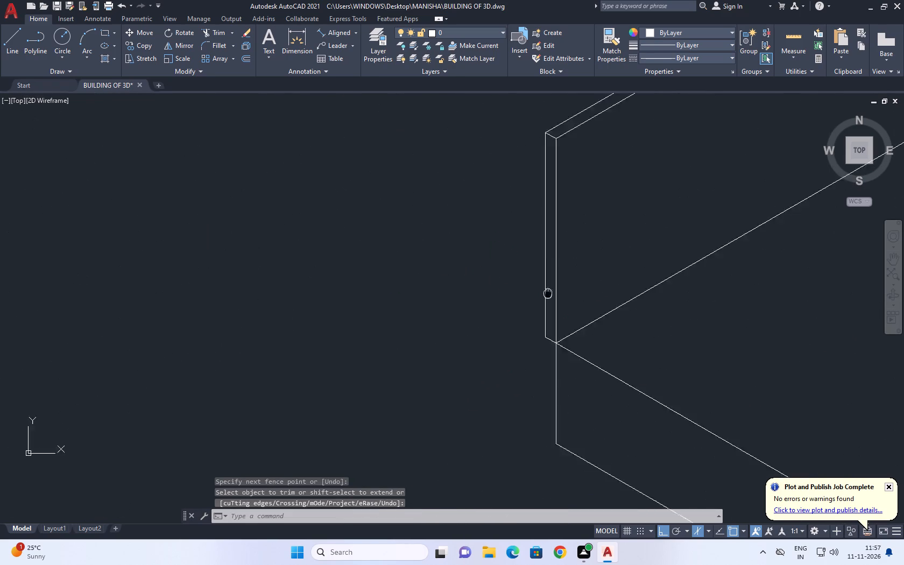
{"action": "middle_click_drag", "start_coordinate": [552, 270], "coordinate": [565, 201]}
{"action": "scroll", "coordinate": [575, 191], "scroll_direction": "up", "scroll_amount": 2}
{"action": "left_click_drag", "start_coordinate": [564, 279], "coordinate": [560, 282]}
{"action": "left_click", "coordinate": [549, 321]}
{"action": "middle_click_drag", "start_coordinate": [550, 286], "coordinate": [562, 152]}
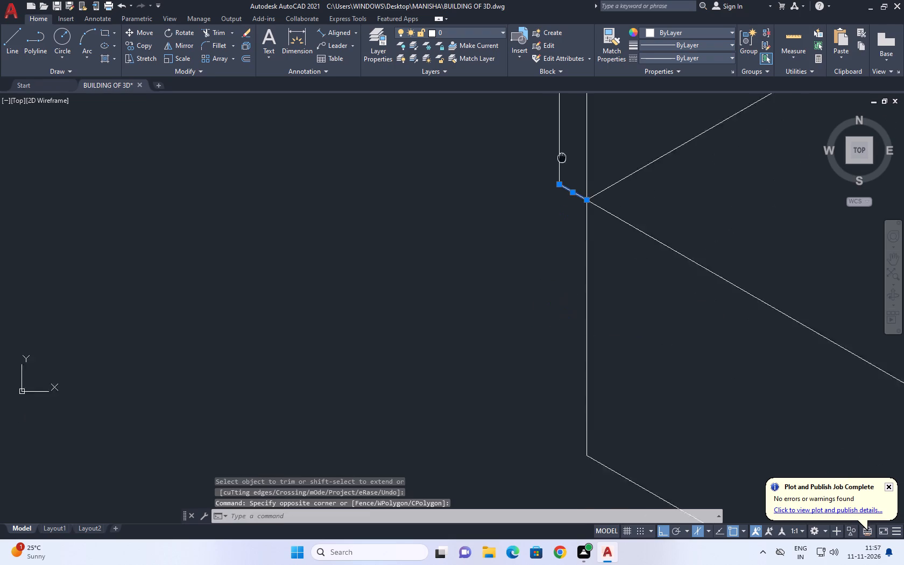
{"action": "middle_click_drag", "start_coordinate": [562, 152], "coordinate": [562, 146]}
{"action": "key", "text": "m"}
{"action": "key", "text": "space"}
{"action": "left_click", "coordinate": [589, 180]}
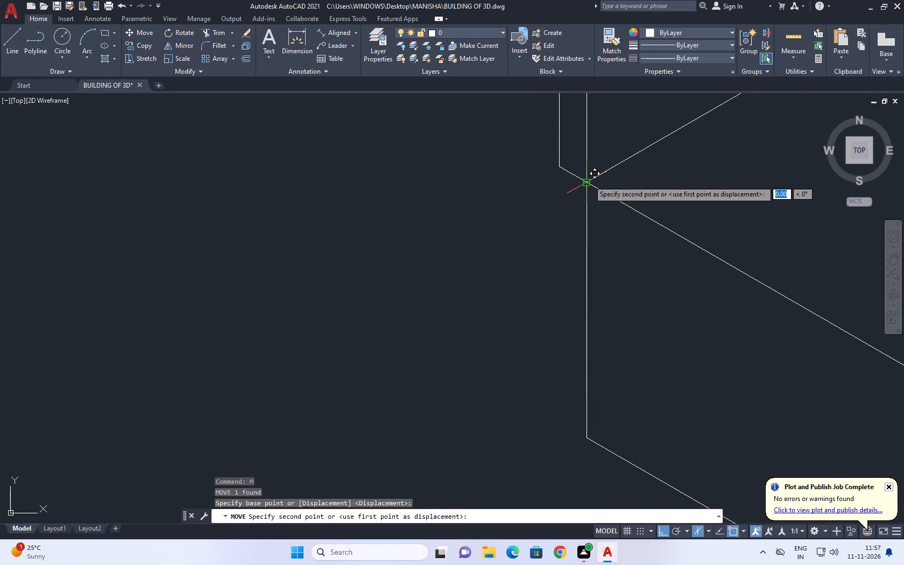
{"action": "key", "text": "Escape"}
Copy the base's two front top edges down from the front corner to the midpoint of the vertical corner edge.
{"action": "scroll", "coordinate": [580, 179], "scroll_direction": "down", "scroll_amount": 5}
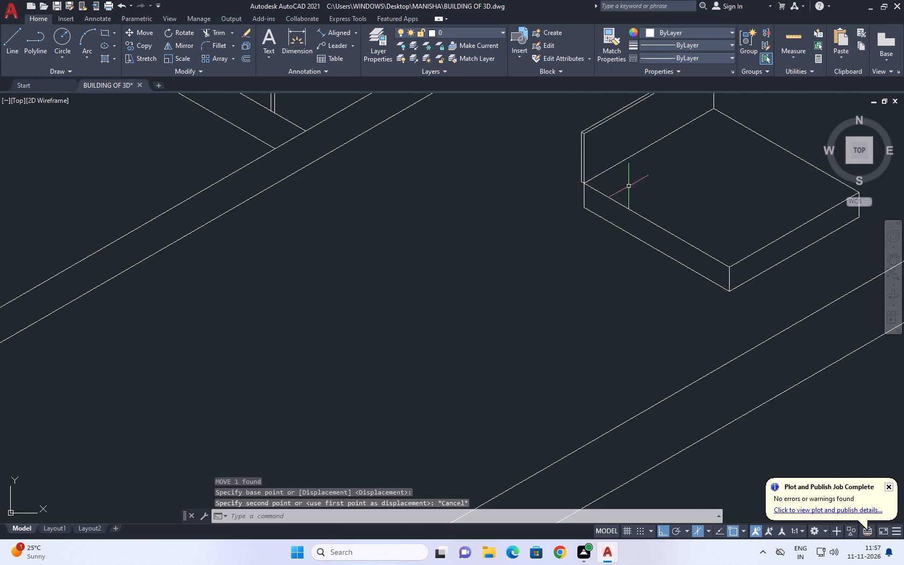
{"action": "middle_click_drag", "start_coordinate": [627, 185], "coordinate": [570, 270]}
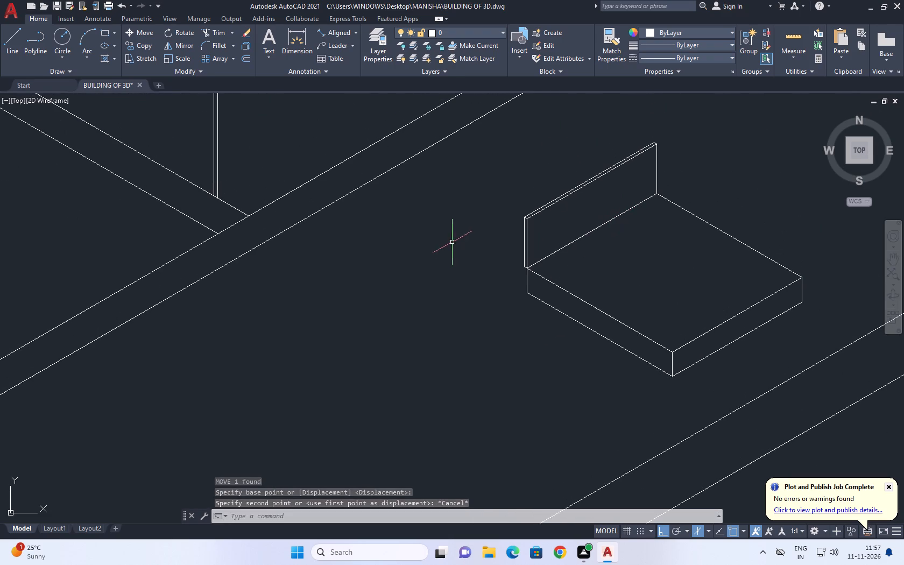
{"action": "middle_click_drag", "start_coordinate": [512, 258], "coordinate": [428, 207]}
{"action": "scroll", "coordinate": [612, 274], "scroll_direction": "up", "scroll_amount": 1}
{"action": "left_click", "coordinate": [613, 286]}
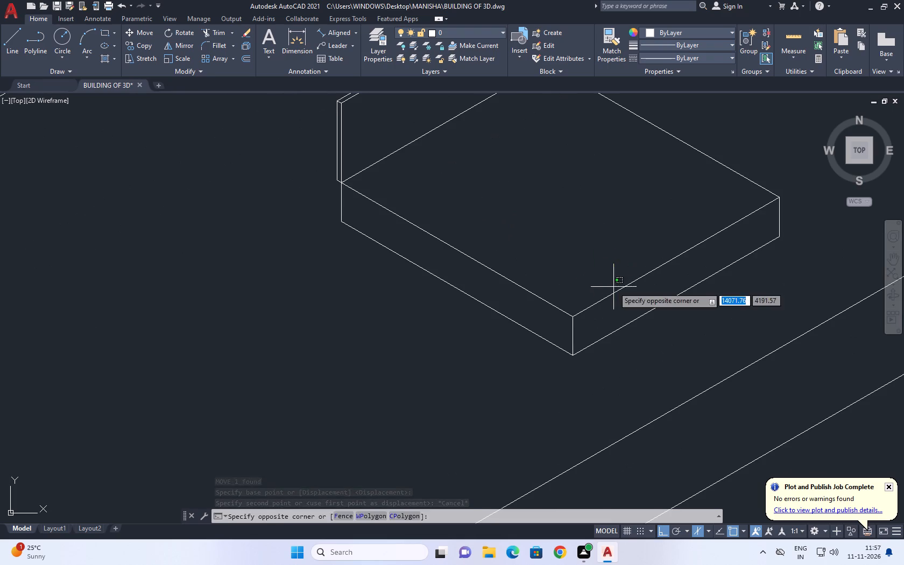
{"action": "left_click_drag", "start_coordinate": [603, 298], "coordinate": [599, 303]}
{"action": "left_click_drag", "start_coordinate": [567, 300], "coordinate": [554, 305]}
{"action": "left_click", "coordinate": [528, 307]}
{"action": "key", "text": "c"}
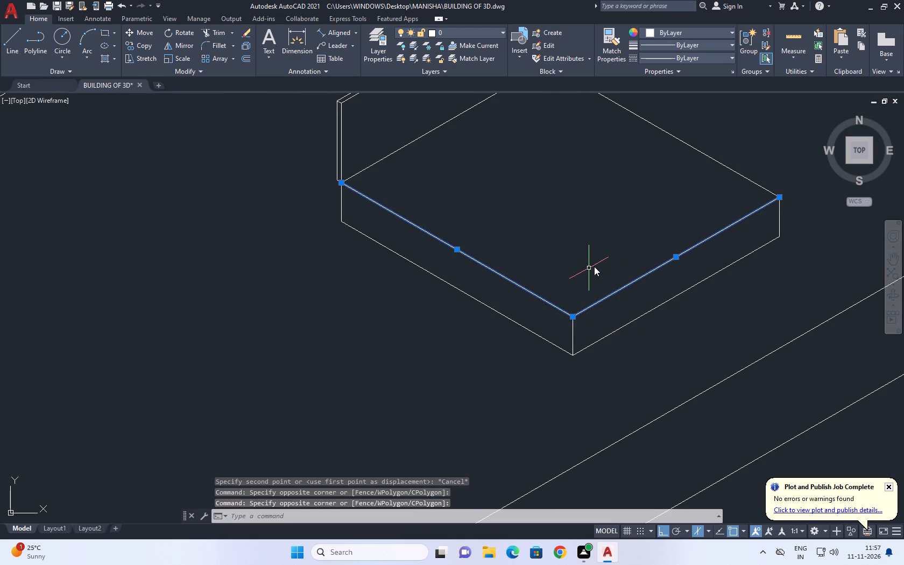
{"action": "key", "text": "o"}
{"action": "key", "text": "space"}
{"action": "scroll", "coordinate": [556, 324], "scroll_direction": "up", "scroll_amount": 2}
{"action": "left_click", "coordinate": [585, 311]}
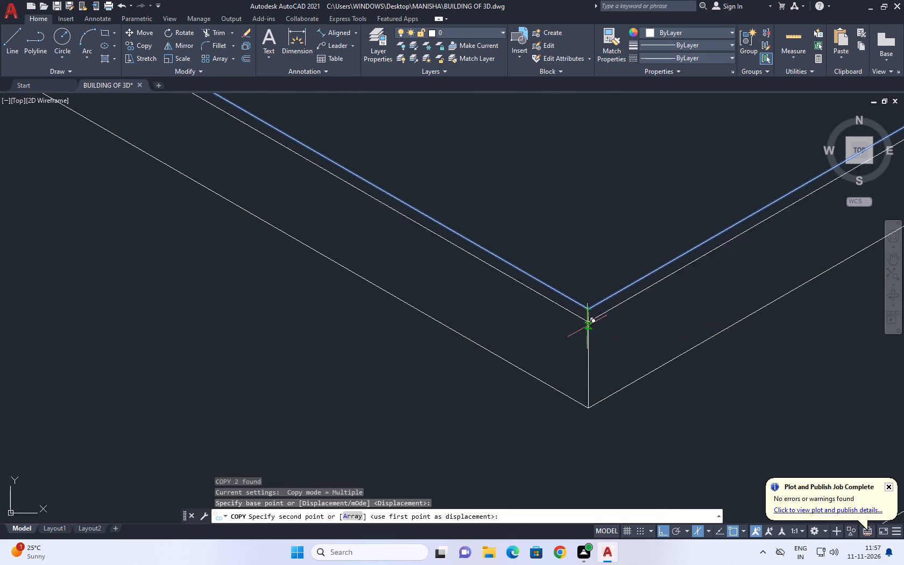
{"action": "left_click_drag", "start_coordinate": [589, 361], "coordinate": [567, 354]}
{"action": "key", "text": "Escape"}
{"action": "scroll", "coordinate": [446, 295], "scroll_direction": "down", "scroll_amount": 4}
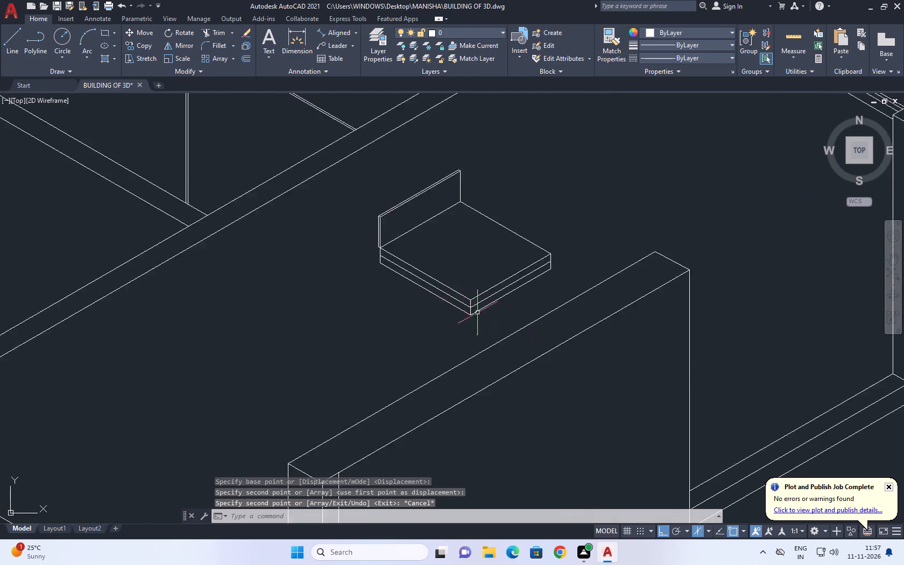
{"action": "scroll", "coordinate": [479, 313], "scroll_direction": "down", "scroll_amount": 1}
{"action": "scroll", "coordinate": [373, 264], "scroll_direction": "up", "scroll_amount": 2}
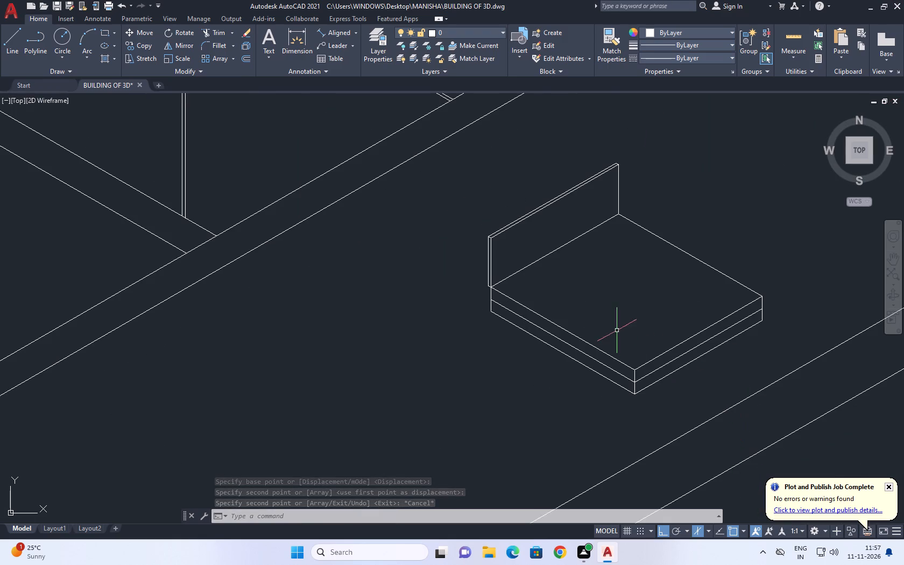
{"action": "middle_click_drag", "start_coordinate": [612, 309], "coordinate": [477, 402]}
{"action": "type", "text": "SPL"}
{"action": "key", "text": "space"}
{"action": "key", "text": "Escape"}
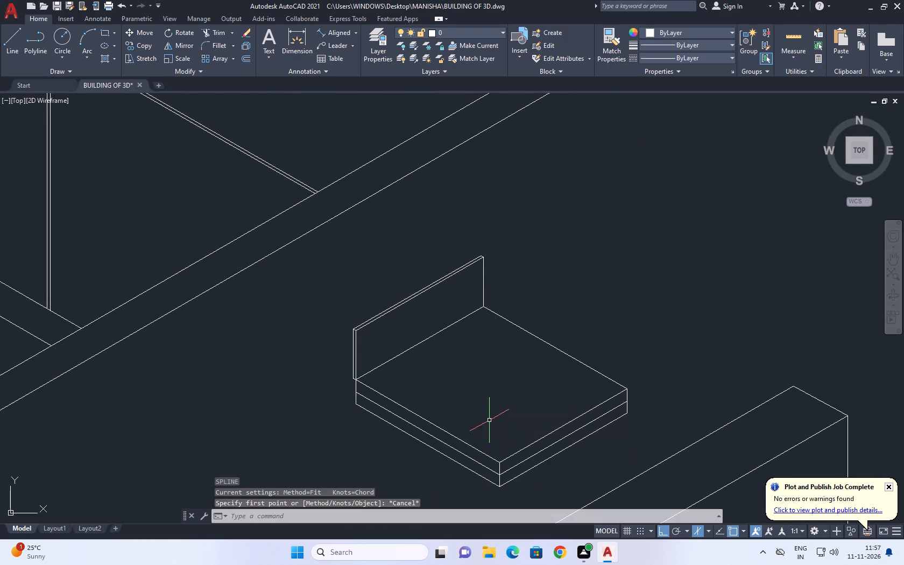
Draw a line about 0.64 long at 30° across the bed top, parallel to the headboard, from the long front edge past the back edge.
{"action": "key", "text": "l"}
{"action": "key", "text": "space"}
{"action": "scroll", "coordinate": [471, 401], "scroll_direction": "up", "scroll_amount": 1}
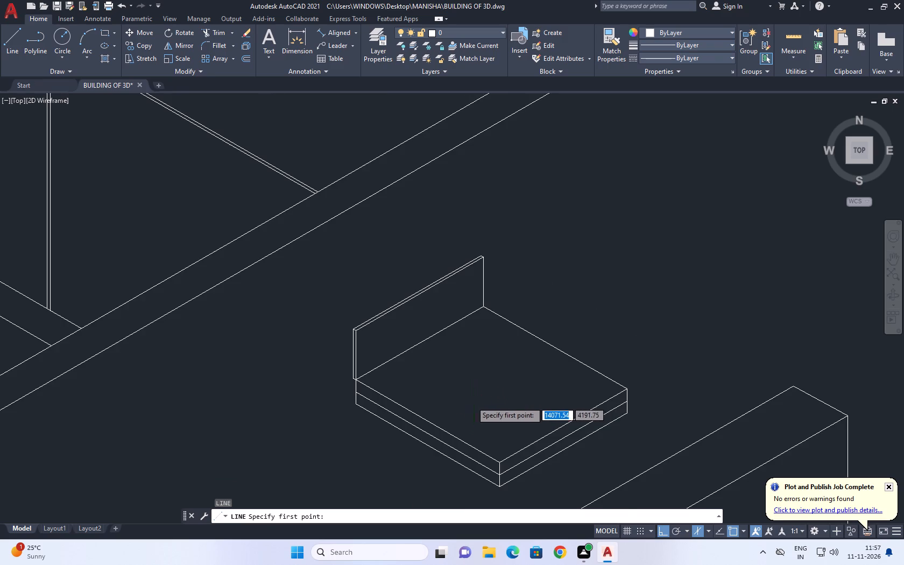
{"action": "scroll", "coordinate": [471, 401], "scroll_direction": "up", "scroll_amount": 1}
{"action": "left_click_drag", "start_coordinate": [323, 432], "coordinate": [333, 427]}
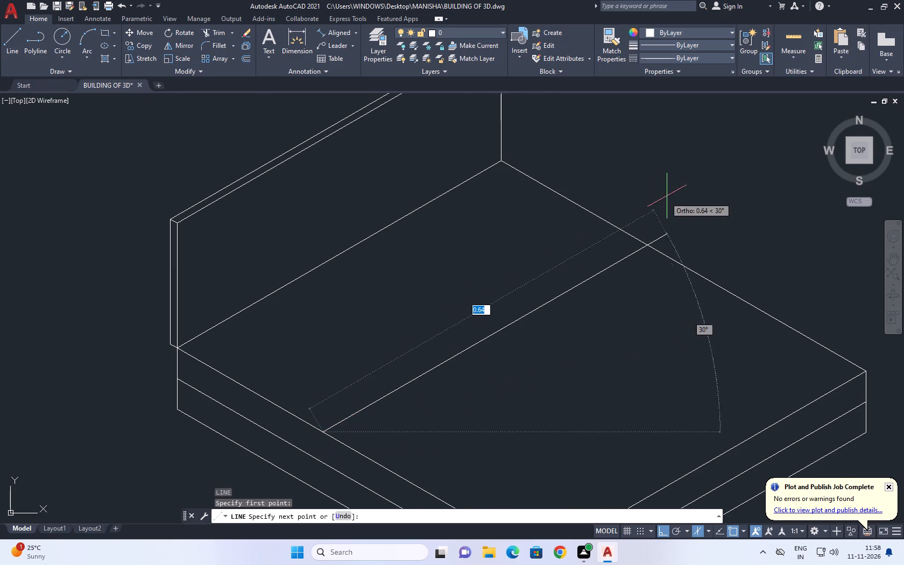
{"action": "left_click", "coordinate": [672, 196]}
{"action": "key", "text": "space"}
Trim the end of the new cross line that overshoots the bed top's back edge.
{"action": "middle_click_drag", "start_coordinate": [590, 271], "coordinate": [548, 324]}
{"action": "type", "text": "TR"}
{"action": "key", "text": "space"}
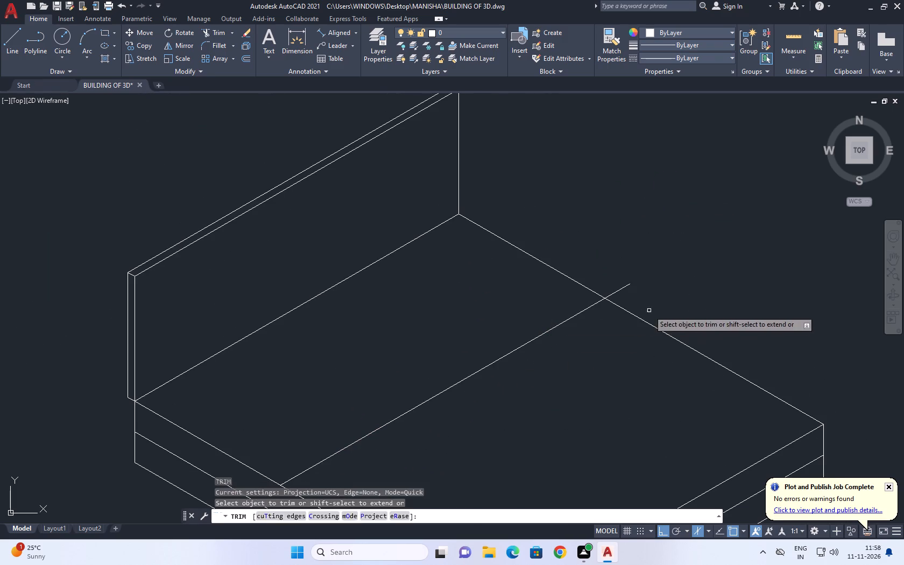
{"action": "left_click_drag", "start_coordinate": [649, 310], "coordinate": [644, 305]}
{"action": "left_click_drag", "start_coordinate": [578, 259], "coordinate": [570, 256]}
{"action": "key", "text": "space"}
Draw a straight spline at 30° on the bed top, just in front of and parallel to the headboard, as a pillow's back edge.
{"action": "scroll", "coordinate": [595, 263], "scroll_direction": "down", "scroll_amount": 2}
{"action": "middle_click_drag", "start_coordinate": [597, 274], "coordinate": [612, 295]}
{"action": "type", "text": "SP"}
{"action": "key", "text": "l"}
{"action": "key", "text": "space"}
{"action": "scroll", "coordinate": [444, 337], "scroll_direction": "up", "scroll_amount": 1}
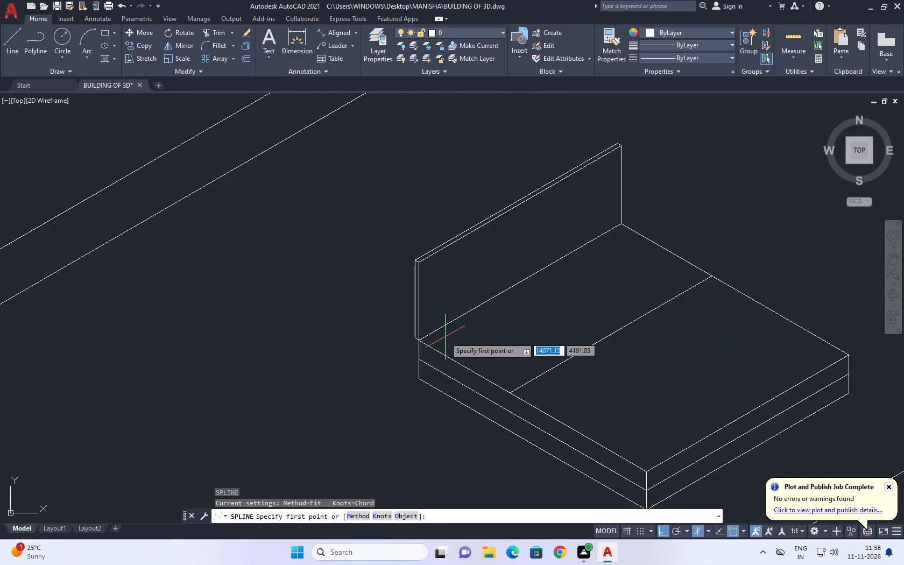
{"action": "scroll", "coordinate": [445, 337], "scroll_direction": "up", "scroll_amount": 2}
{"action": "left_click", "coordinate": [453, 338]}
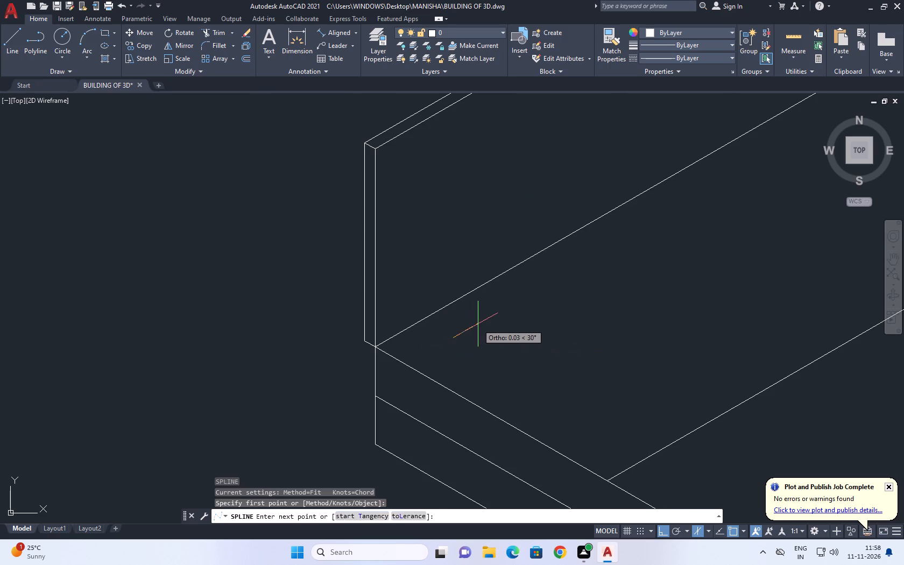
{"action": "left_click", "coordinate": [503, 312]}
{"action": "left_click", "coordinate": [528, 287]}
{"action": "left_click", "coordinate": [557, 267]}
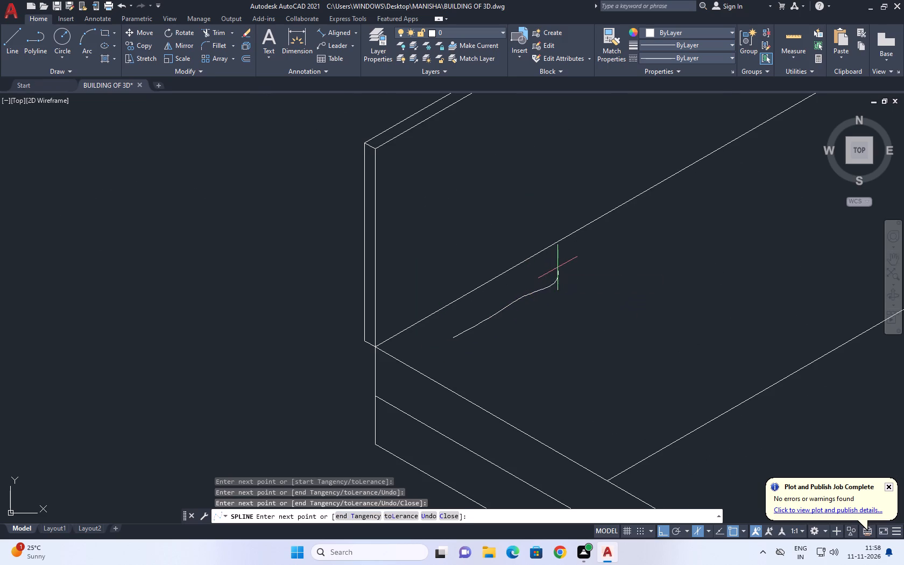
{"action": "left_click", "coordinate": [573, 260]}
{"action": "left_click", "coordinate": [598, 251]}
{"action": "left_click", "coordinate": [606, 246]}
{"action": "left_click", "coordinate": [620, 244]}
{"action": "key", "text": "space"}
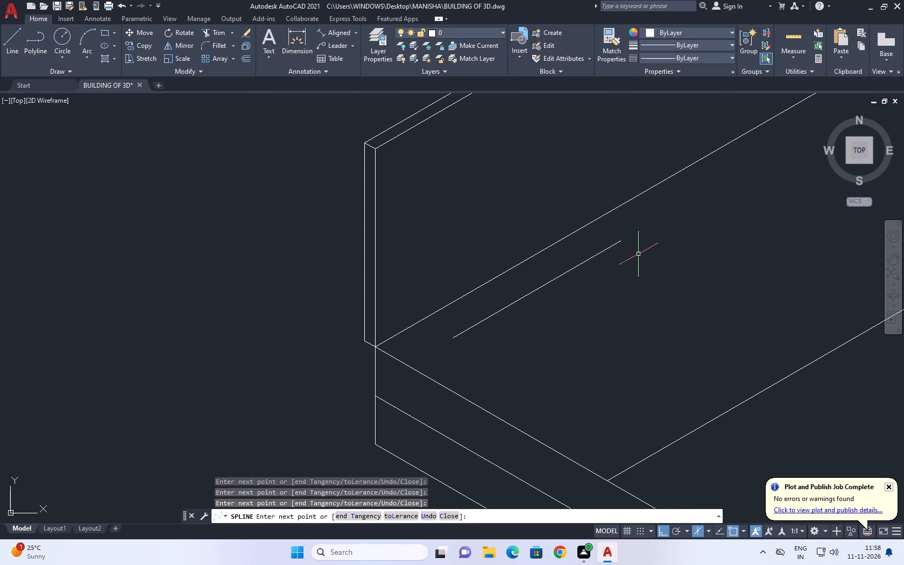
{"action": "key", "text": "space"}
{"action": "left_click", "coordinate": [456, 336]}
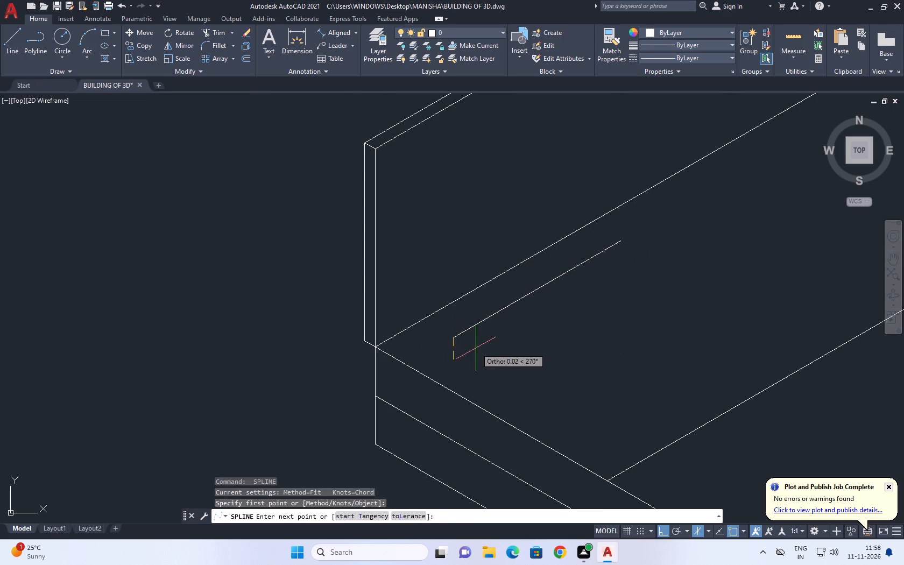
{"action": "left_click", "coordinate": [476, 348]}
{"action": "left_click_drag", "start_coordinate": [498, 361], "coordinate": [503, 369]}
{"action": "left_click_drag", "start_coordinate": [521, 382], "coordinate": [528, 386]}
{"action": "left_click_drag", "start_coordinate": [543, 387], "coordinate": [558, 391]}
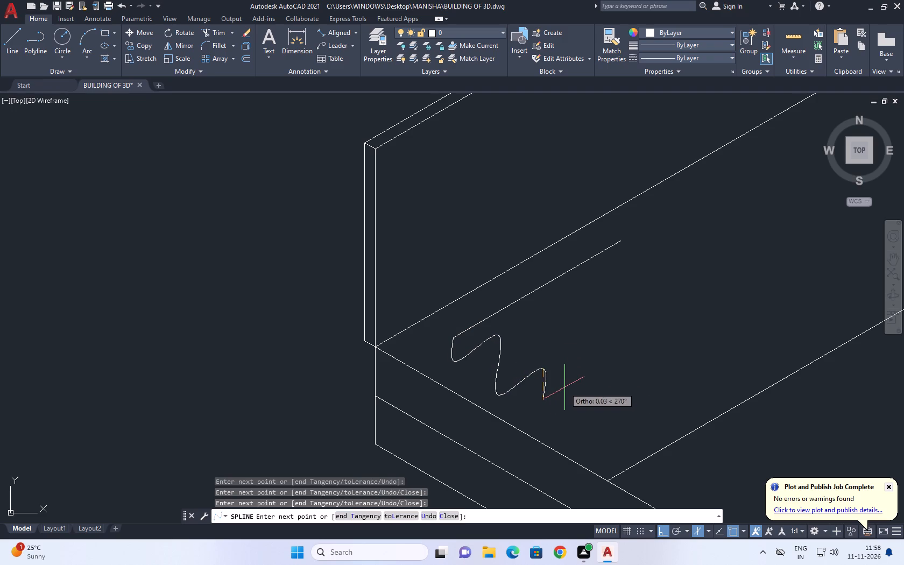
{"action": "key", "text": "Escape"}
Draw the pillow's first side about 0.15 long at 330° on the left isoplane, from the spline's end nearest the long front edge.
{"action": "key", "text": "l"}
{"action": "key", "text": "space"}
{"action": "left_click", "coordinate": [457, 337]}
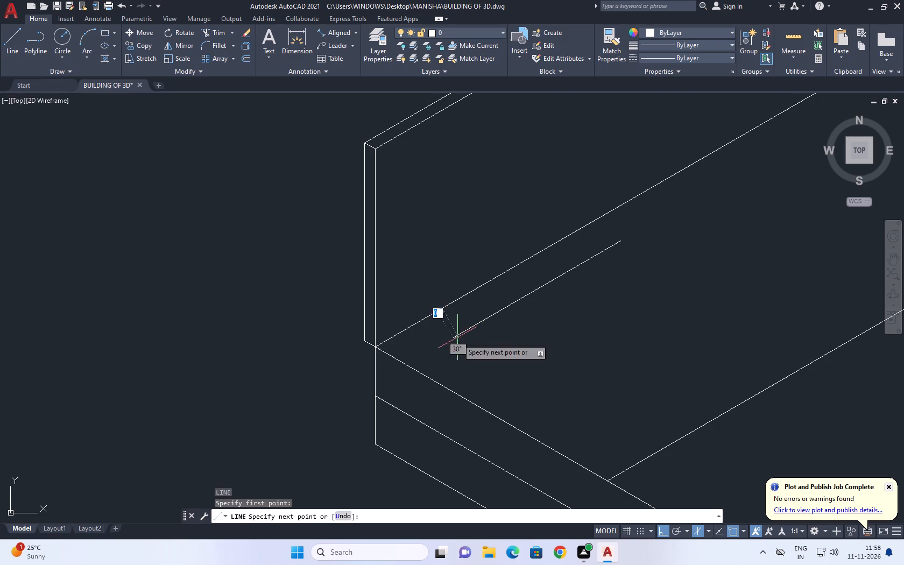
{"action": "key", "text": "F5"}
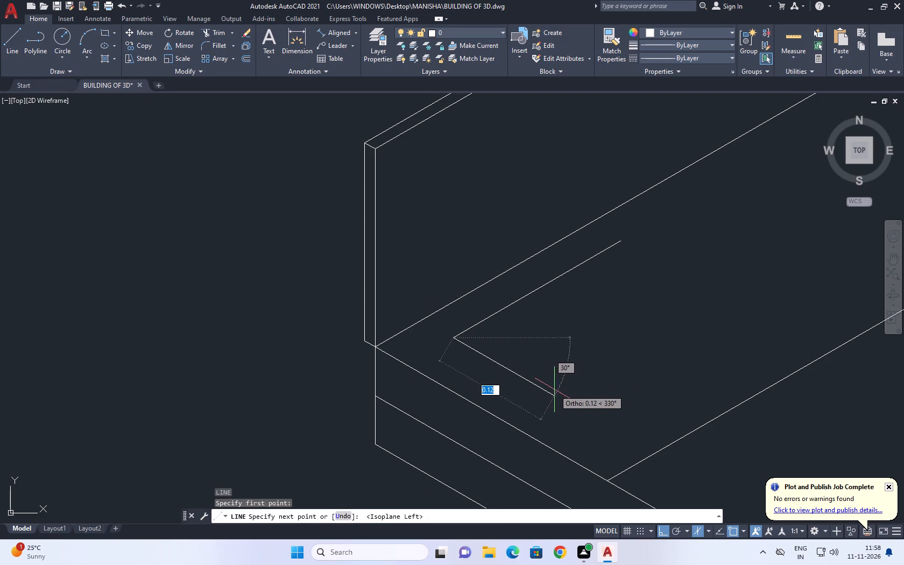
{"action": "left_click", "coordinate": [576, 419]}
{"action": "scroll", "coordinate": [603, 362], "scroll_direction": "down", "scroll_amount": 4}
{"action": "key", "text": "space"}
Draw the pillow's opposite side at 330° from the spline's other end, parallel to the first side.
{"action": "middle_click_drag", "start_coordinate": [668, 350], "coordinate": [499, 261]}
{"action": "scroll", "coordinate": [499, 260], "scroll_direction": "down", "scroll_amount": 1}
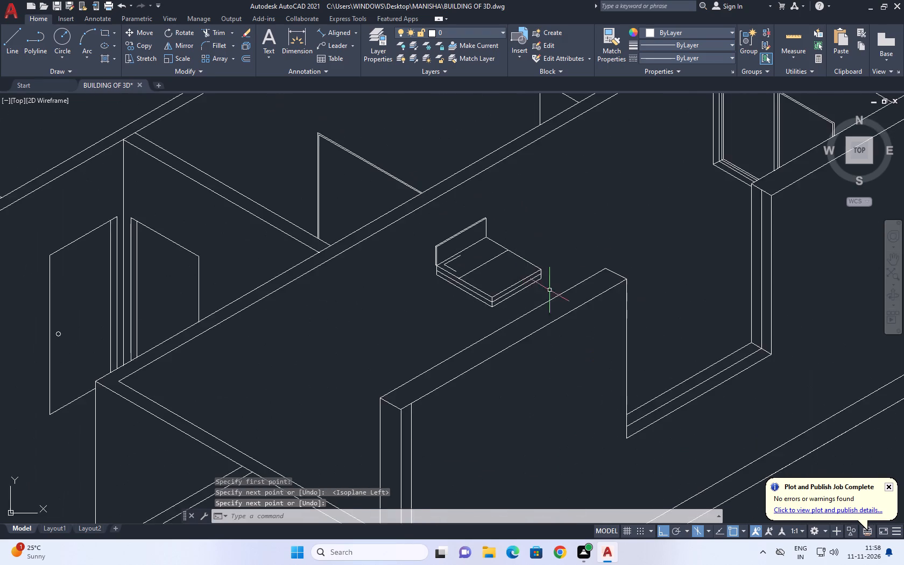
{"action": "middle_click_drag", "start_coordinate": [553, 292], "coordinate": [563, 308]}
{"action": "right_click", "coordinate": [540, 229]}
{"action": "left_click", "coordinate": [586, 232]}
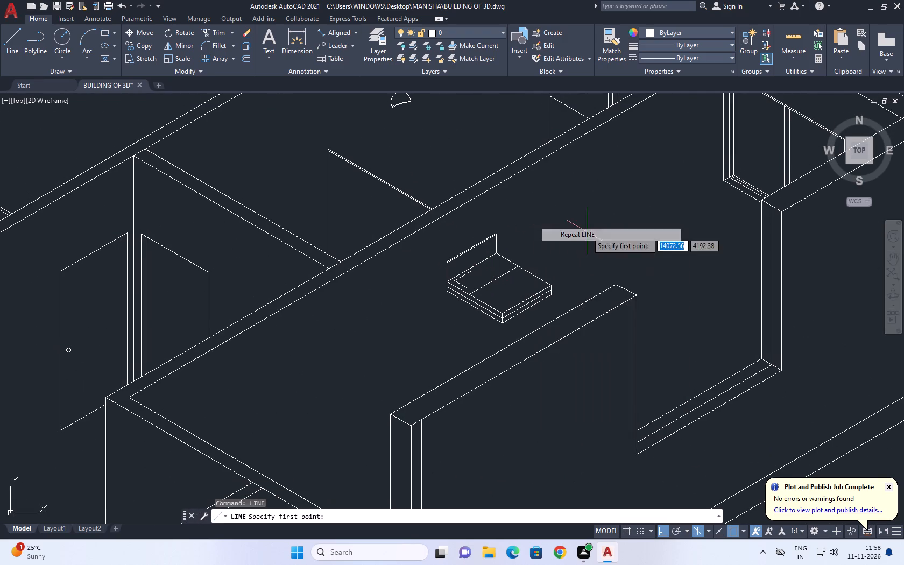
{"action": "middle_click_drag", "start_coordinate": [533, 286], "coordinate": [533, 298]}
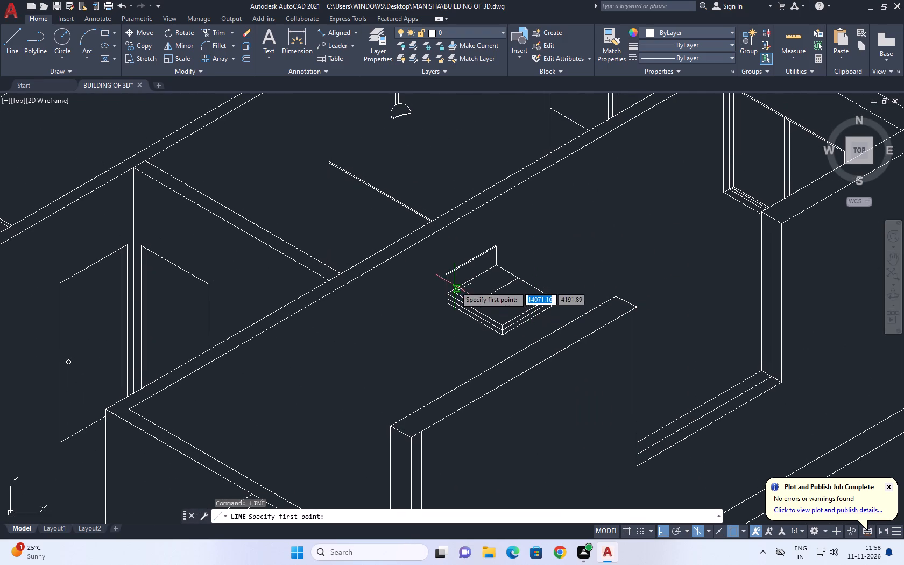
{"action": "scroll", "coordinate": [470, 287], "scroll_direction": "up", "scroll_amount": 4}
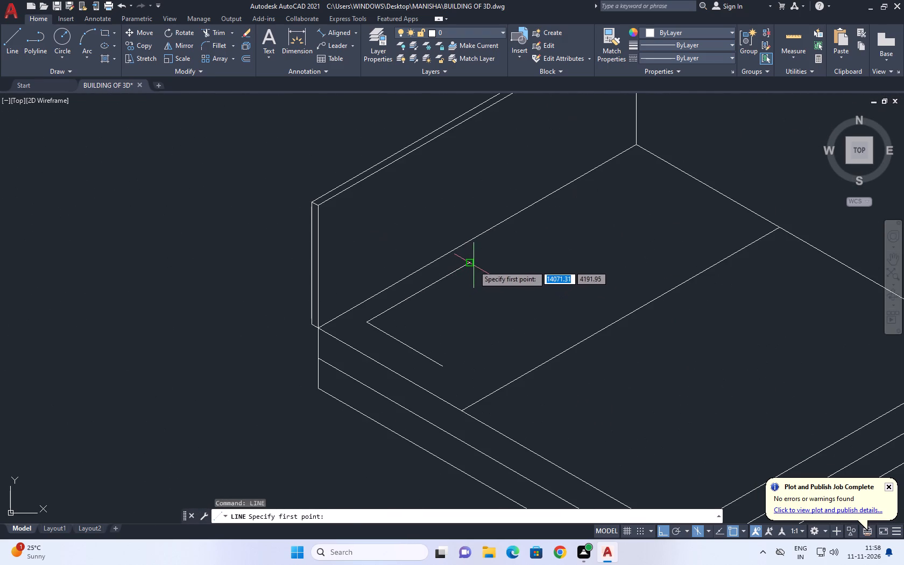
{"action": "left_click", "coordinate": [472, 265]}
{"action": "scroll", "coordinate": [508, 309], "scroll_direction": "up", "scroll_amount": 2}
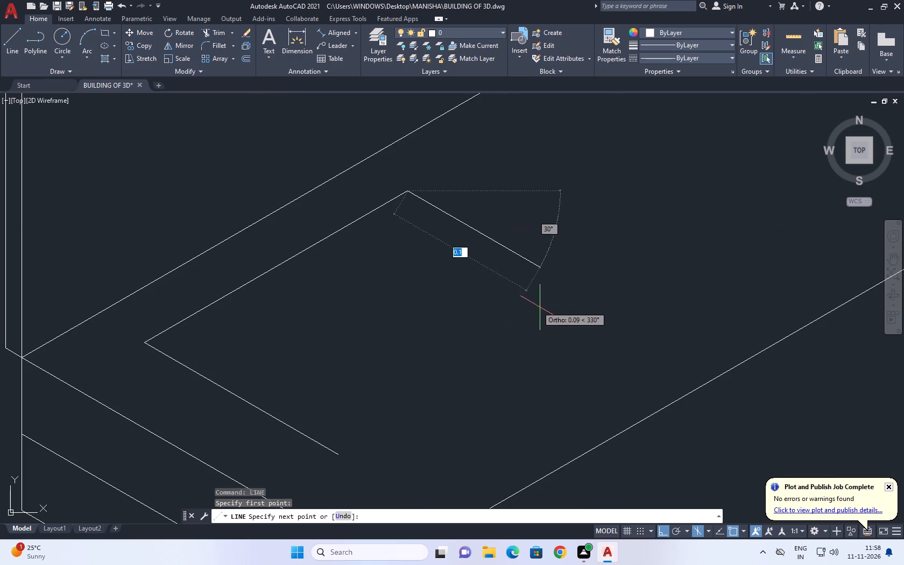
{"action": "left_click", "coordinate": [588, 334]}
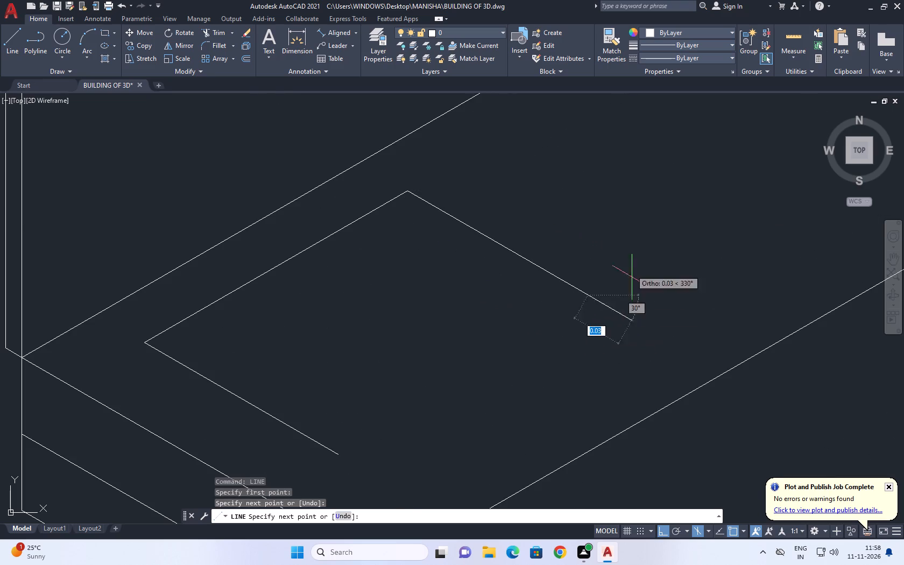
{"action": "right_click", "coordinate": [585, 193]}
{"action": "left_click", "coordinate": [627, 208]}
Draw the pillow's fourth side about 0.30 long on the top isoplane, from the first side's free end past the opposite side.
{"action": "right_click", "coordinate": [578, 174]}
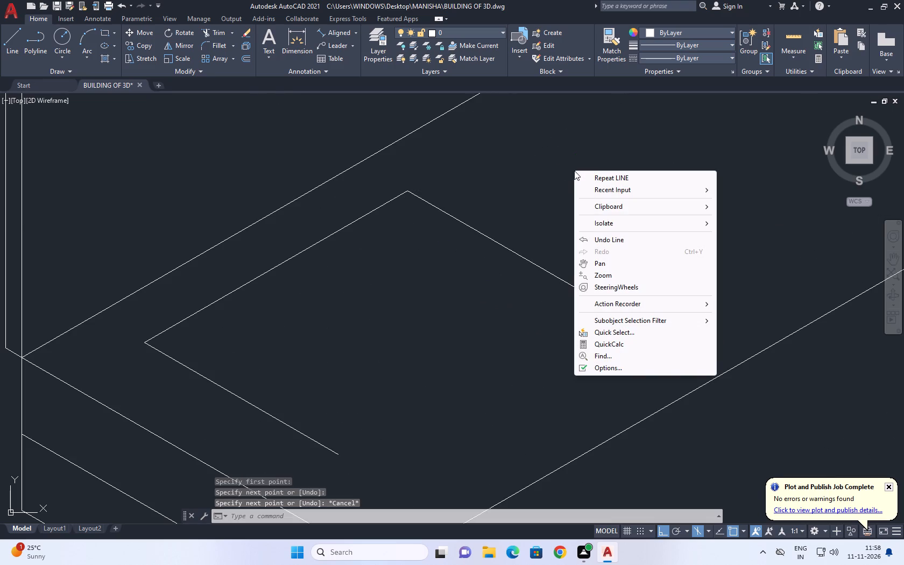
{"action": "left_click", "coordinate": [621, 174]}
{"action": "scroll", "coordinate": [419, 377], "scroll_direction": "down", "scroll_amount": 1}
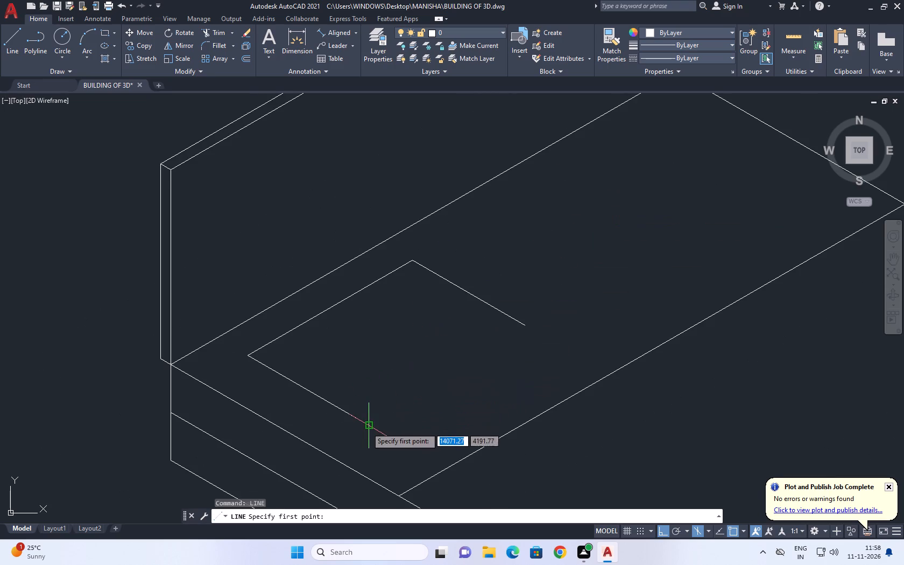
{"action": "left_click", "coordinate": [368, 425]}
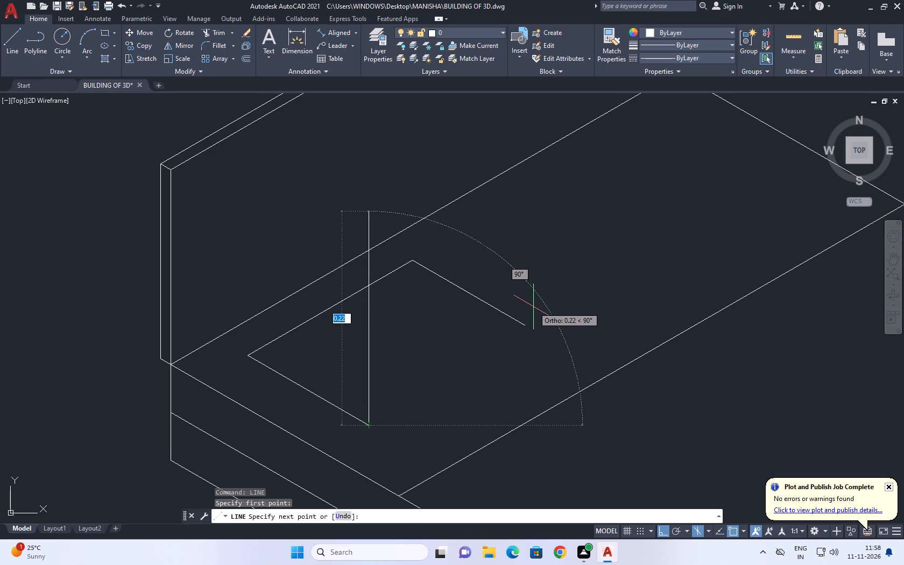
{"action": "key", "text": "F5"}
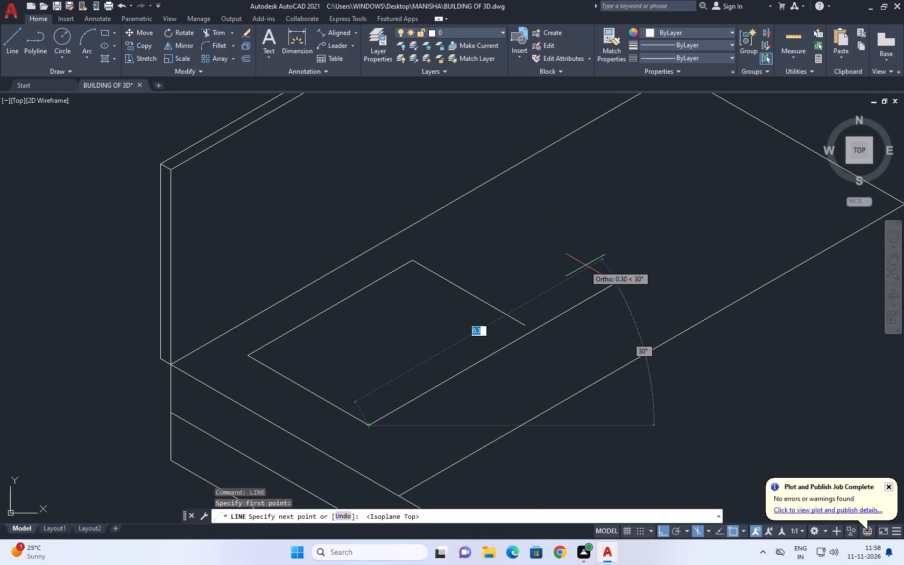
{"action": "left_click", "coordinate": [585, 265]}
{"action": "right_click", "coordinate": [621, 251]}
{"action": "left_click", "coordinate": [649, 262]}
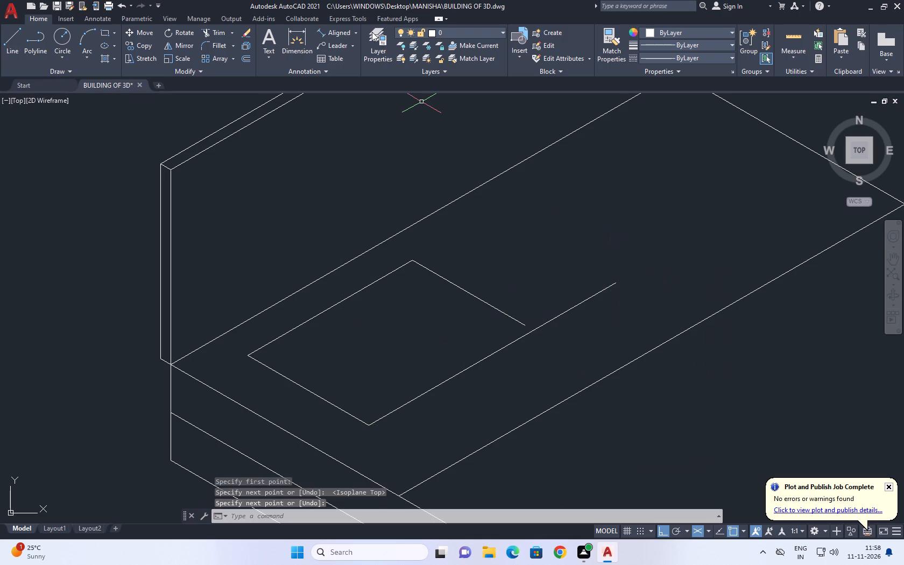
Fillet the opposite side and the overshooting fourth side into a closed corner of the pillow outline.
{"action": "left_click", "coordinate": [220, 47]}
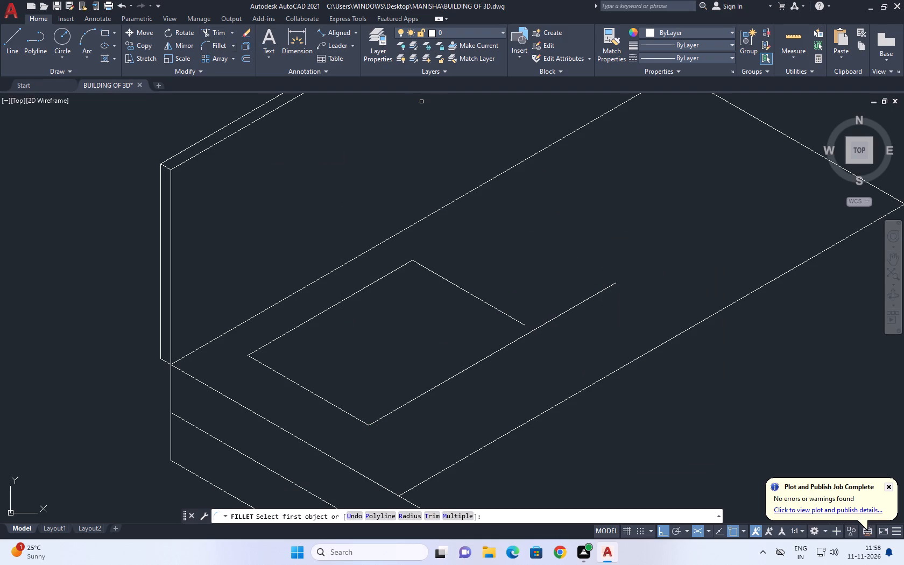
{"action": "left_click", "coordinate": [517, 321]}
{"action": "left_click", "coordinate": [522, 337]}
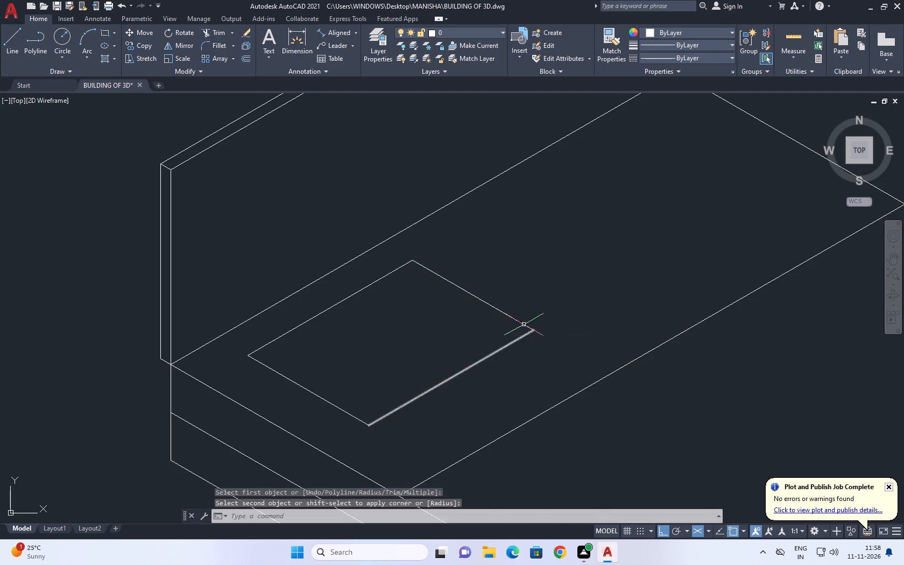
Move the pillow outline's side farthest from the headboard slightly inward, toward the headboard.
{"action": "scroll", "coordinate": [509, 299], "scroll_direction": "down", "scroll_amount": 2}
{"action": "middle_click_drag", "start_coordinate": [595, 324], "coordinate": [570, 351]}
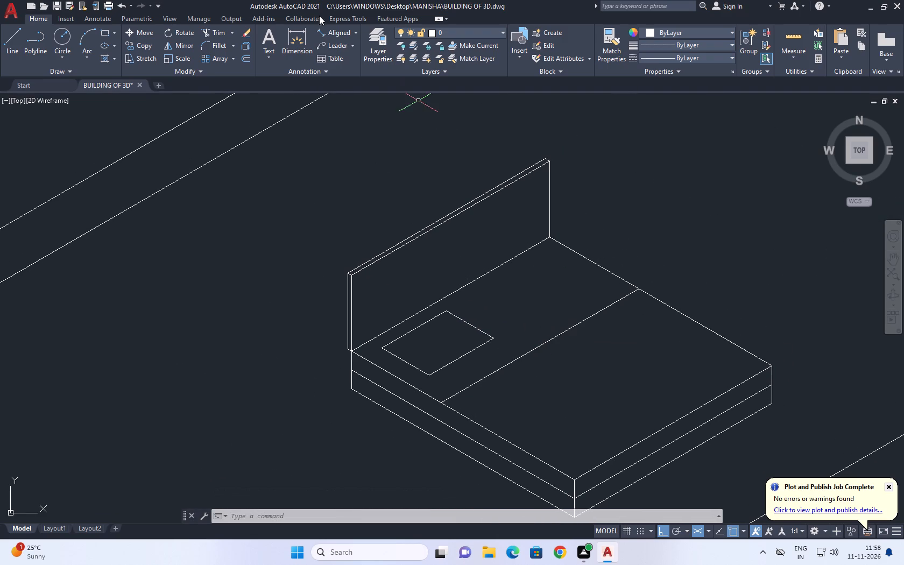
{"action": "scroll", "coordinate": [457, 363], "scroll_direction": "up", "scroll_amount": 2}
{"action": "left_click_drag", "start_coordinate": [469, 353], "coordinate": [463, 353]}
{"action": "left_click", "coordinate": [447, 343]}
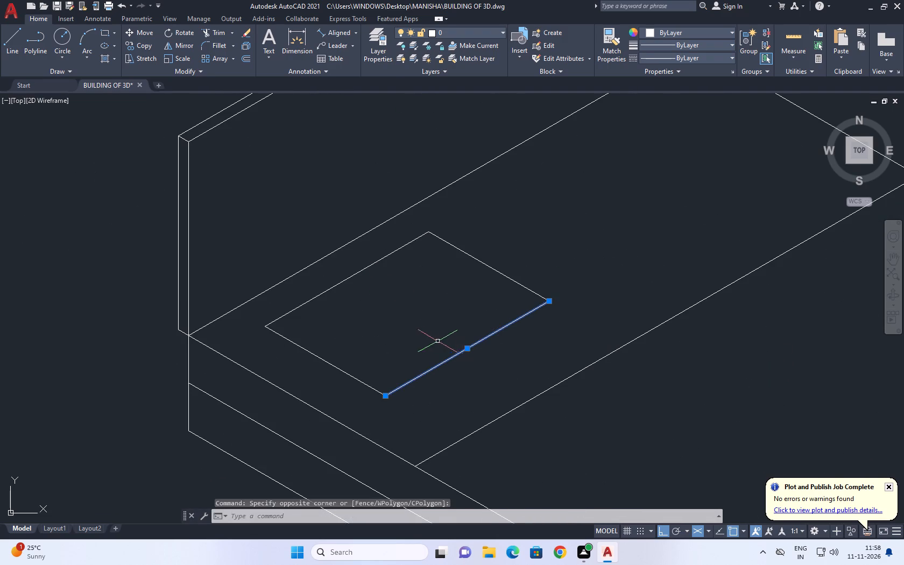
{"action": "left_click", "coordinate": [136, 30]}
{"action": "scroll", "coordinate": [492, 345], "scroll_direction": "up", "scroll_amount": 1}
{"action": "left_click", "coordinate": [497, 374]}
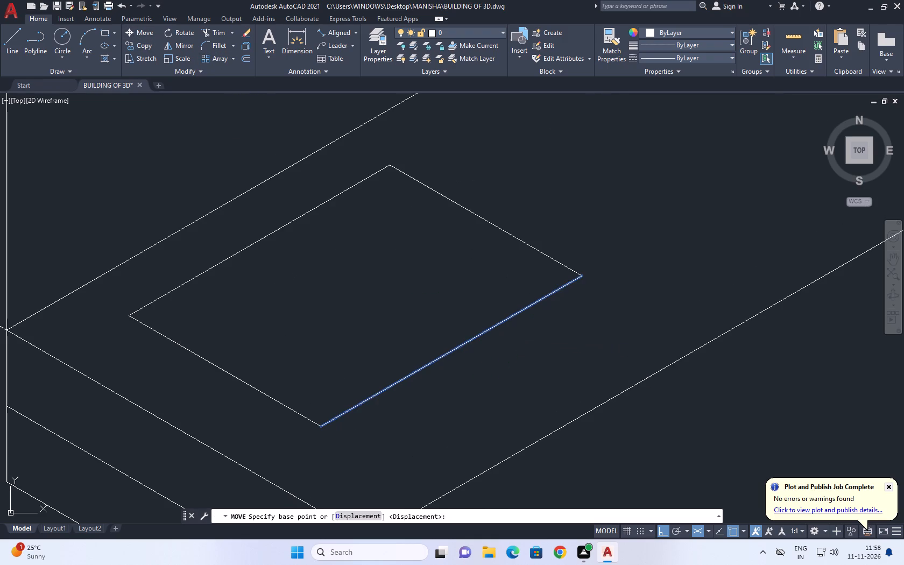
{"action": "left_click_drag", "start_coordinate": [467, 358], "coordinate": [469, 365]}
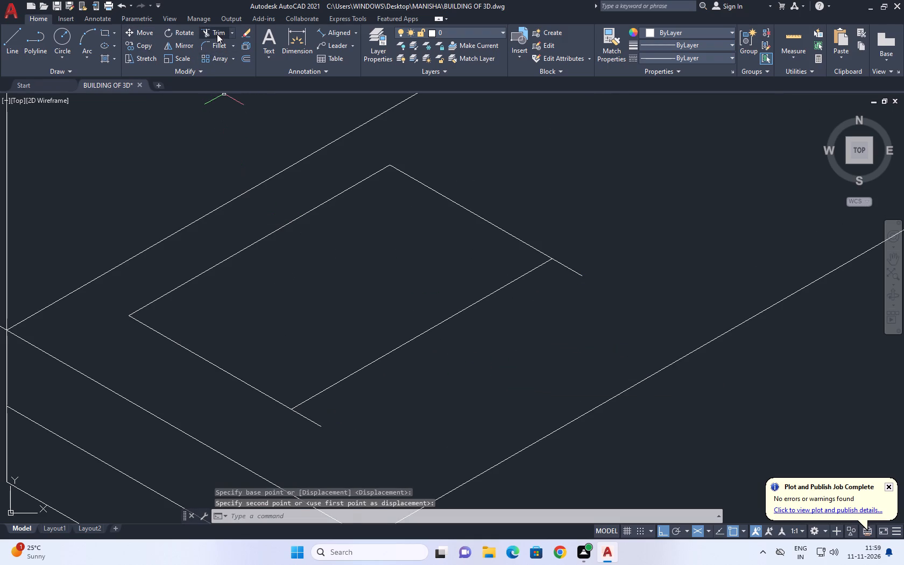
Trim the two pillow side ends that stick out past the moved edge.
{"action": "left_click", "coordinate": [217, 34]}
{"action": "left_click", "coordinate": [580, 256]}
{"action": "left_click", "coordinate": [557, 276]}
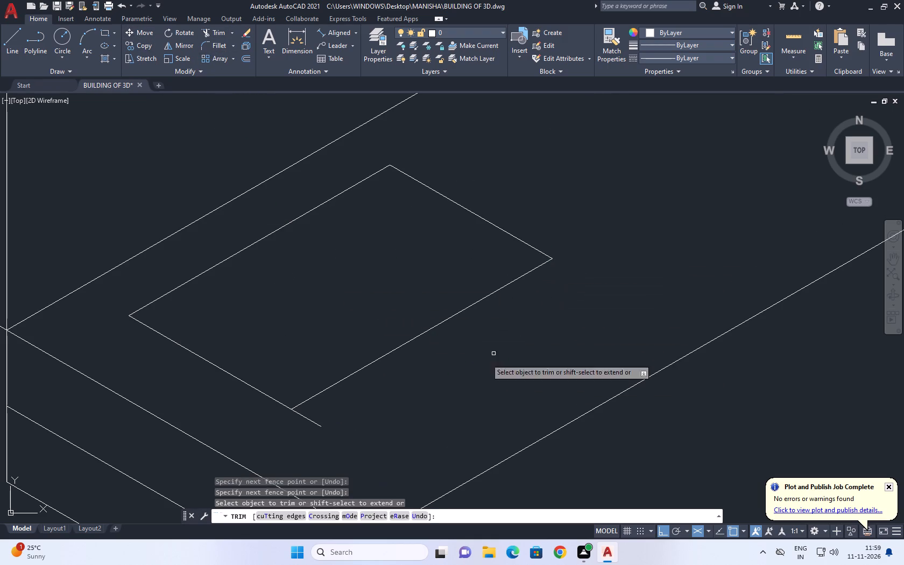
{"action": "left_click_drag", "start_coordinate": [297, 422], "coordinate": [306, 422]}
{"action": "left_click", "coordinate": [333, 413]}
{"action": "right_click", "coordinate": [462, 385]}
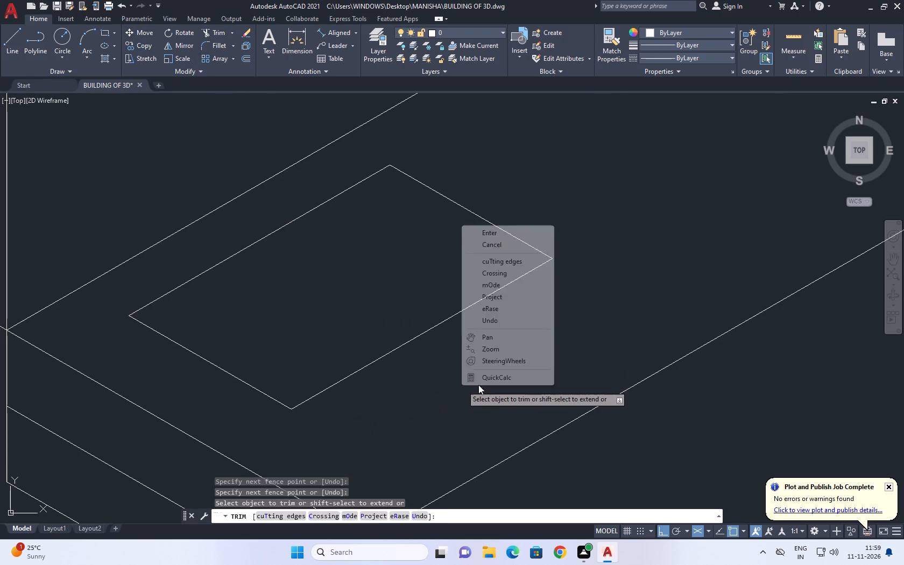
{"action": "left_click", "coordinate": [502, 239]}
Copy the whole pillow outline about 0.01 straight down on the right isoplane, using its lowest corner as base point.
{"action": "scroll", "coordinate": [496, 270], "scroll_direction": "down", "scroll_amount": 3}
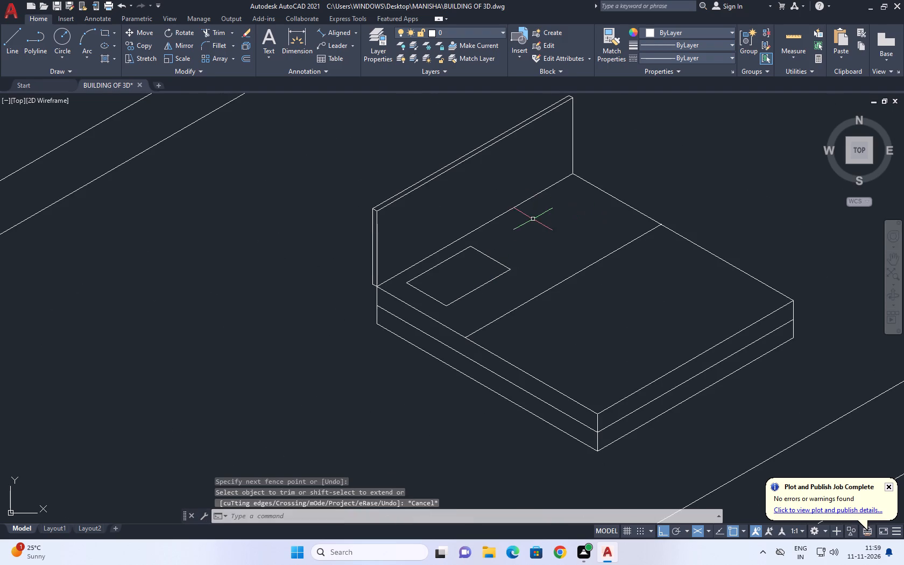
{"action": "middle_click_drag", "start_coordinate": [532, 219], "coordinate": [542, 266]}
{"action": "middle_click_drag", "start_coordinate": [561, 268], "coordinate": [536, 269]}
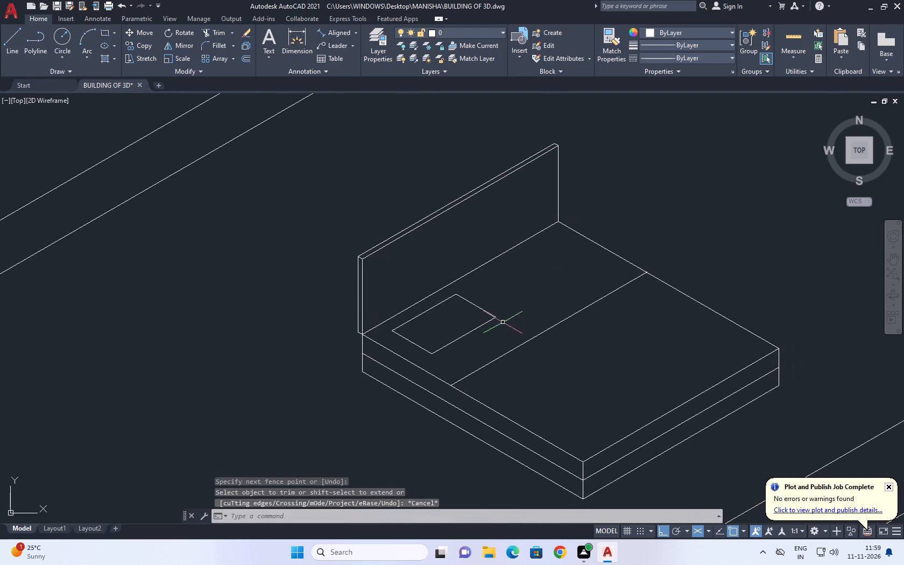
{"action": "scroll", "coordinate": [476, 319], "scroll_direction": "up", "scroll_amount": 1}
{"action": "left_click_drag", "start_coordinate": [510, 344], "coordinate": [500, 330]}
{"action": "left_click", "coordinate": [478, 279]}
{"action": "scroll", "coordinate": [377, 360], "scroll_direction": "up", "scroll_amount": 3}
{"action": "left_click_drag", "start_coordinate": [365, 383], "coordinate": [361, 370]}
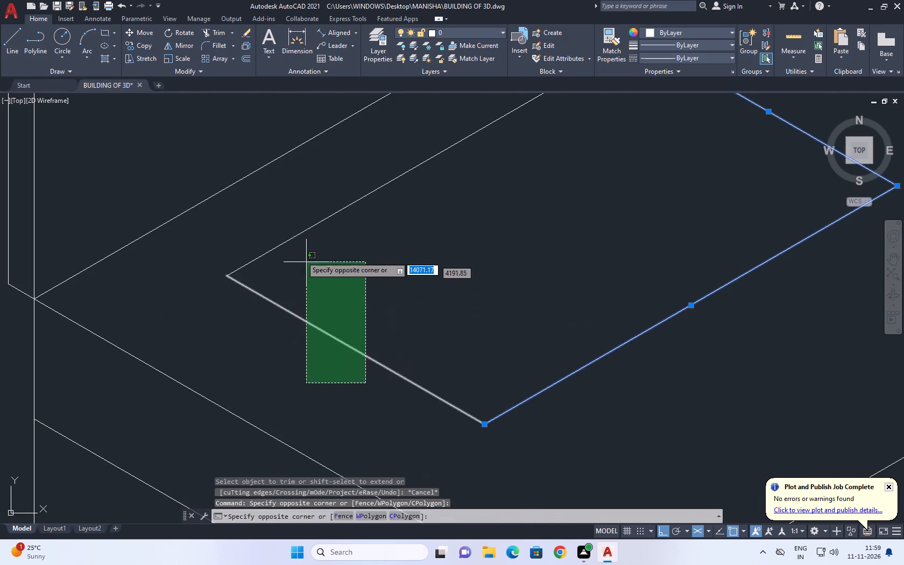
{"action": "left_click", "coordinate": [277, 234]}
{"action": "left_click", "coordinate": [145, 48]}
{"action": "scroll", "coordinate": [484, 286], "scroll_direction": "down", "scroll_amount": 1}
{"action": "scroll", "coordinate": [486, 400], "scroll_direction": "up", "scroll_amount": 2}
{"action": "left_click", "coordinate": [477, 335]}
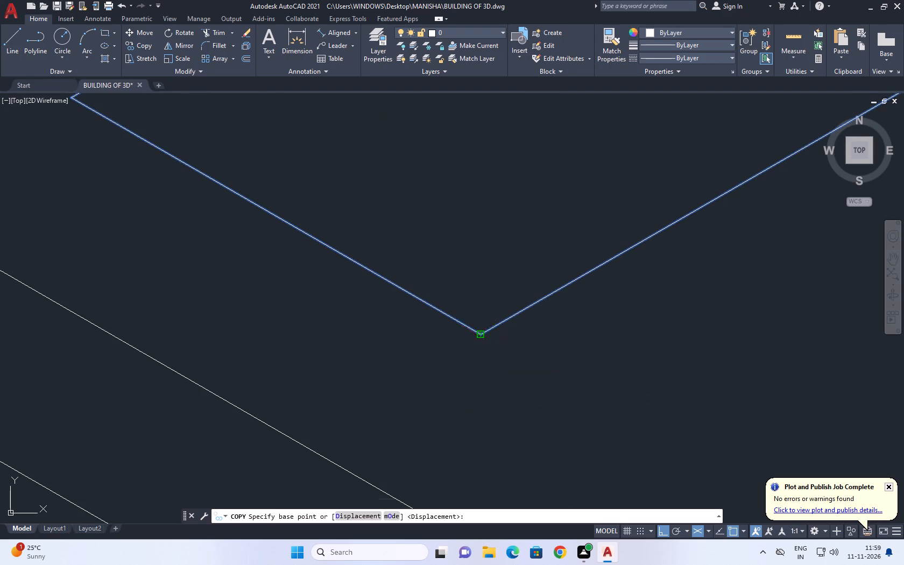
{"action": "key", "text": "F5"}
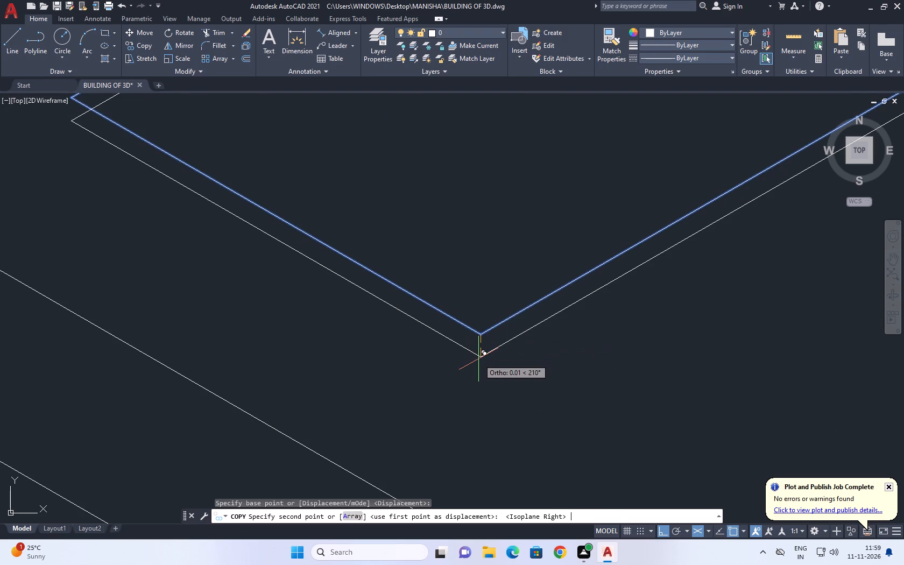
{"action": "left_click", "coordinate": [480, 383]}
{"action": "right_click", "coordinate": [497, 298]}
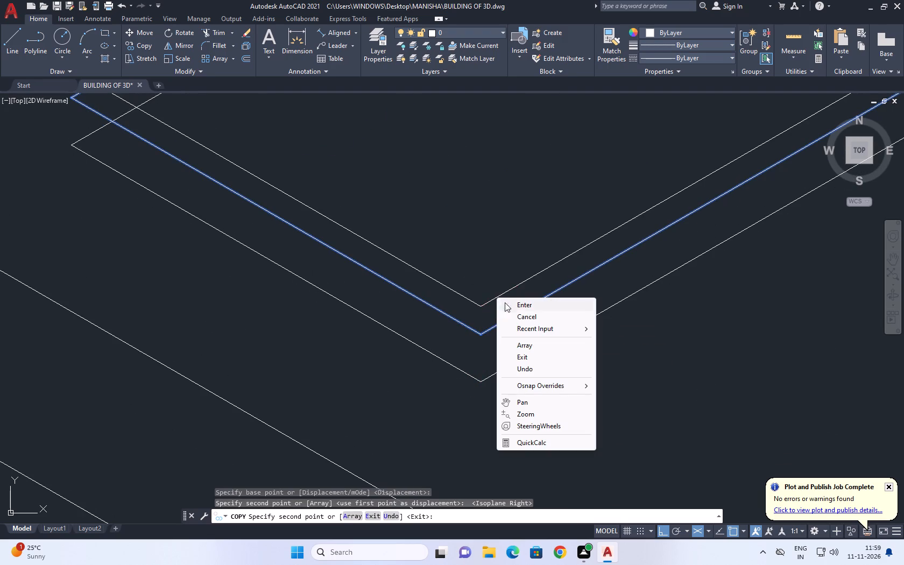
{"action": "left_click", "coordinate": [518, 313]}
Draw a vertical line joining the two pillow outlines at the corner nearest the headboard and long front edge.
{"action": "scroll", "coordinate": [489, 169], "scroll_direction": "down", "scroll_amount": 2}
{"action": "middle_click_drag", "start_coordinate": [486, 176], "coordinate": [509, 281]}
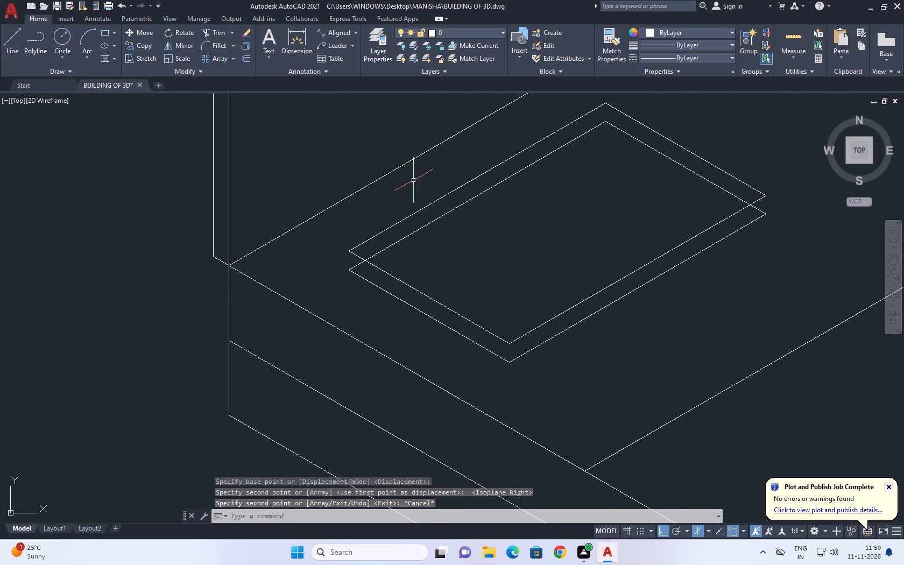
{"action": "left_click", "coordinate": [15, 48]}
{"action": "scroll", "coordinate": [359, 250], "scroll_direction": "up", "scroll_amount": 1}
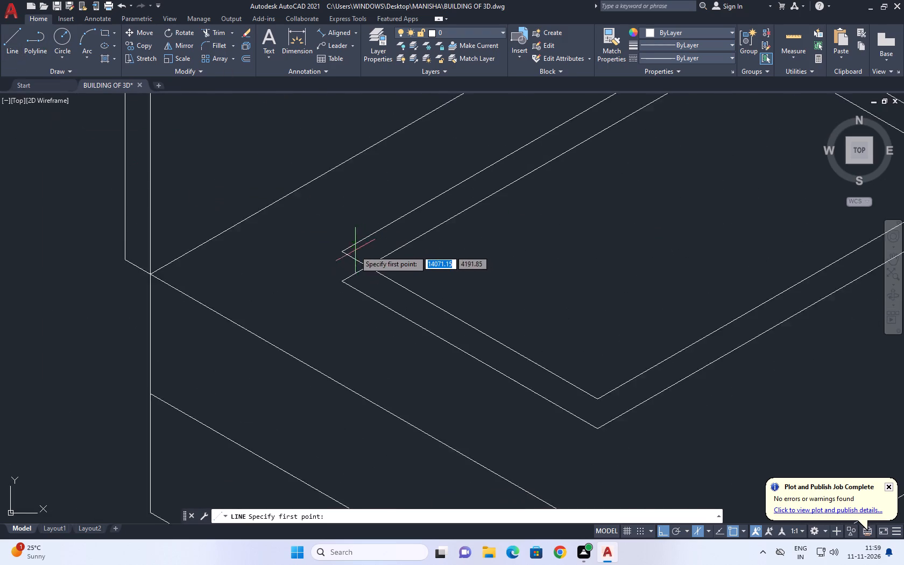
{"action": "scroll", "coordinate": [354, 251], "scroll_direction": "up", "scroll_amount": 2}
{"action": "left_click", "coordinate": [327, 249]}
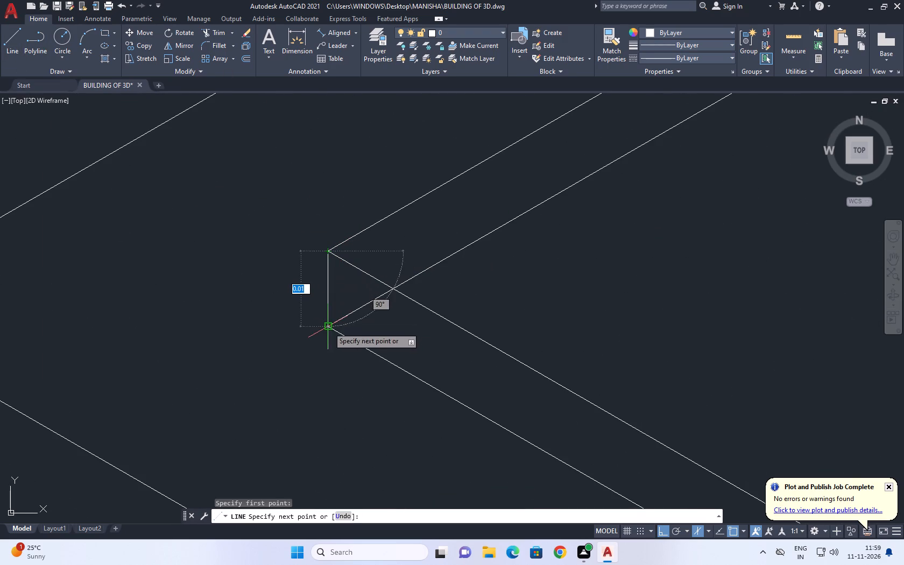